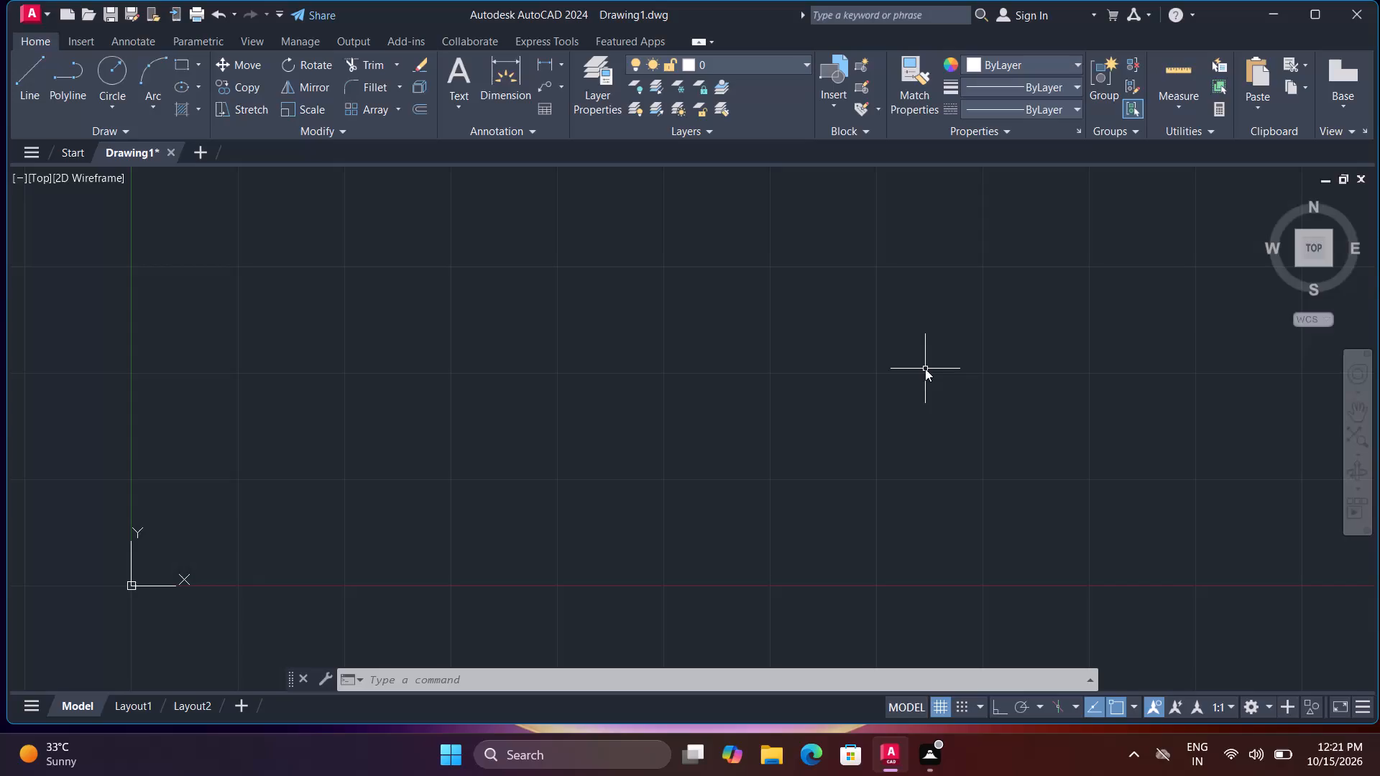
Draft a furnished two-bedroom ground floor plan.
Turn on command history logging with LOGFILEON.
{"action": "type", "text": "og"}
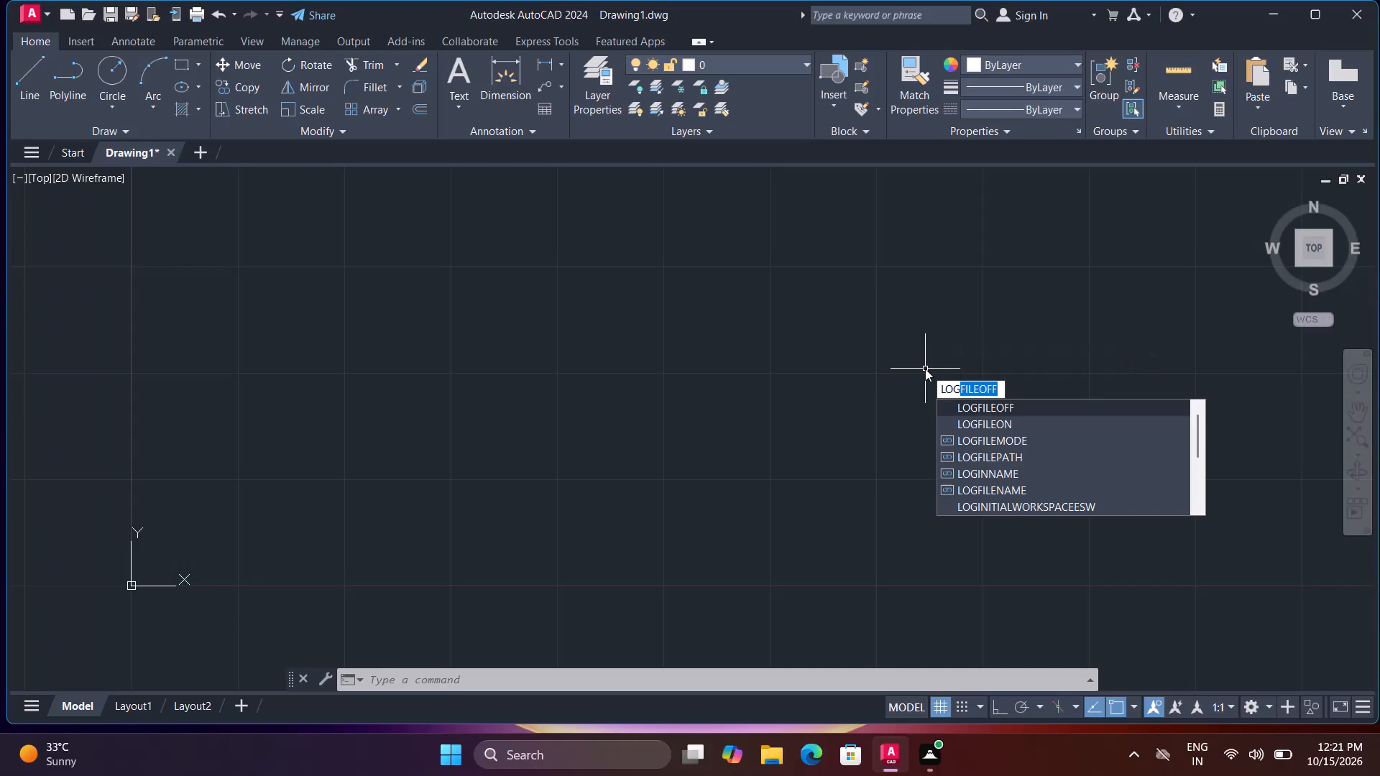
{"action": "left_click", "coordinate": [1008, 425]}
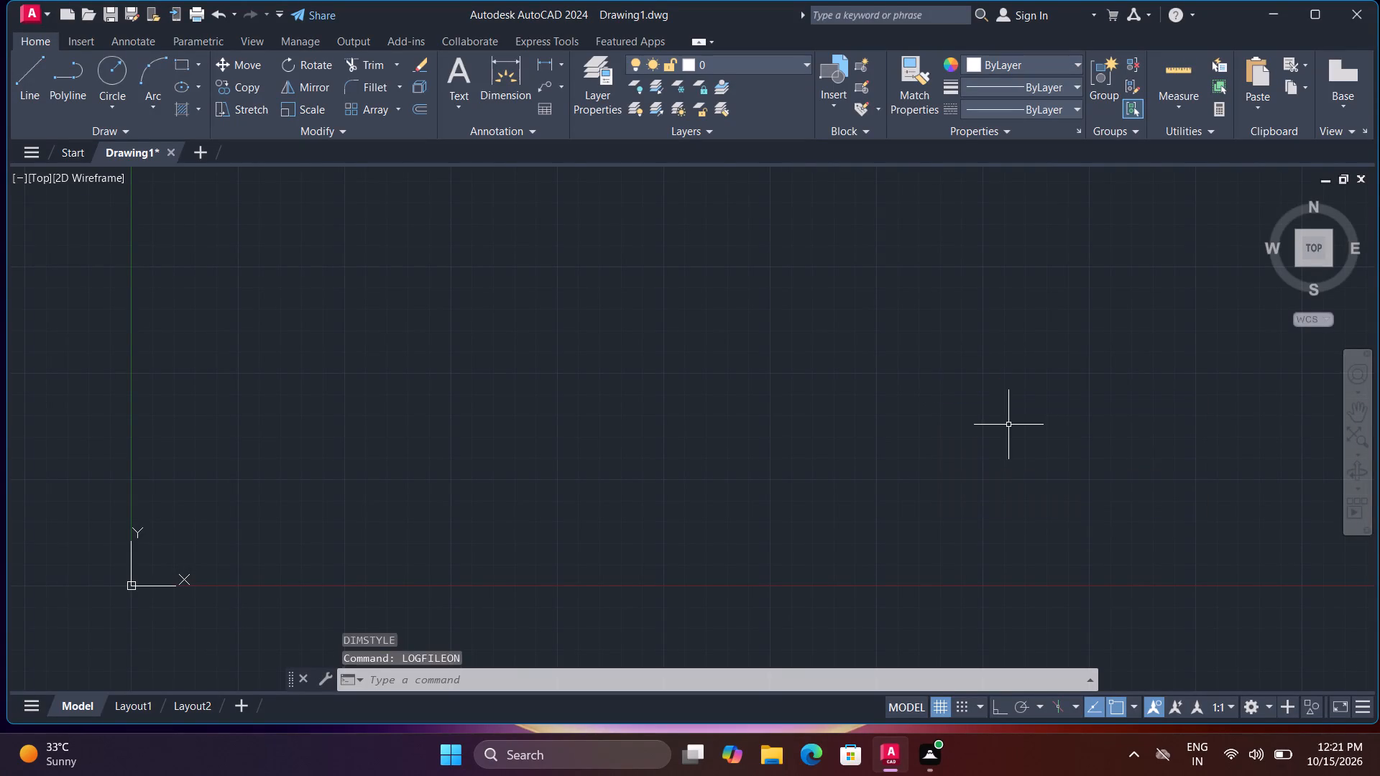
Draw a 20' horizontal line as the bottom side of the plan outline, with Ortho on.
{"action": "scroll", "coordinate": [962, 411], "scroll_direction": "down", "scroll_amount": 2}
{"action": "key", "text": "l"}
{"action": "key", "text": "space"}
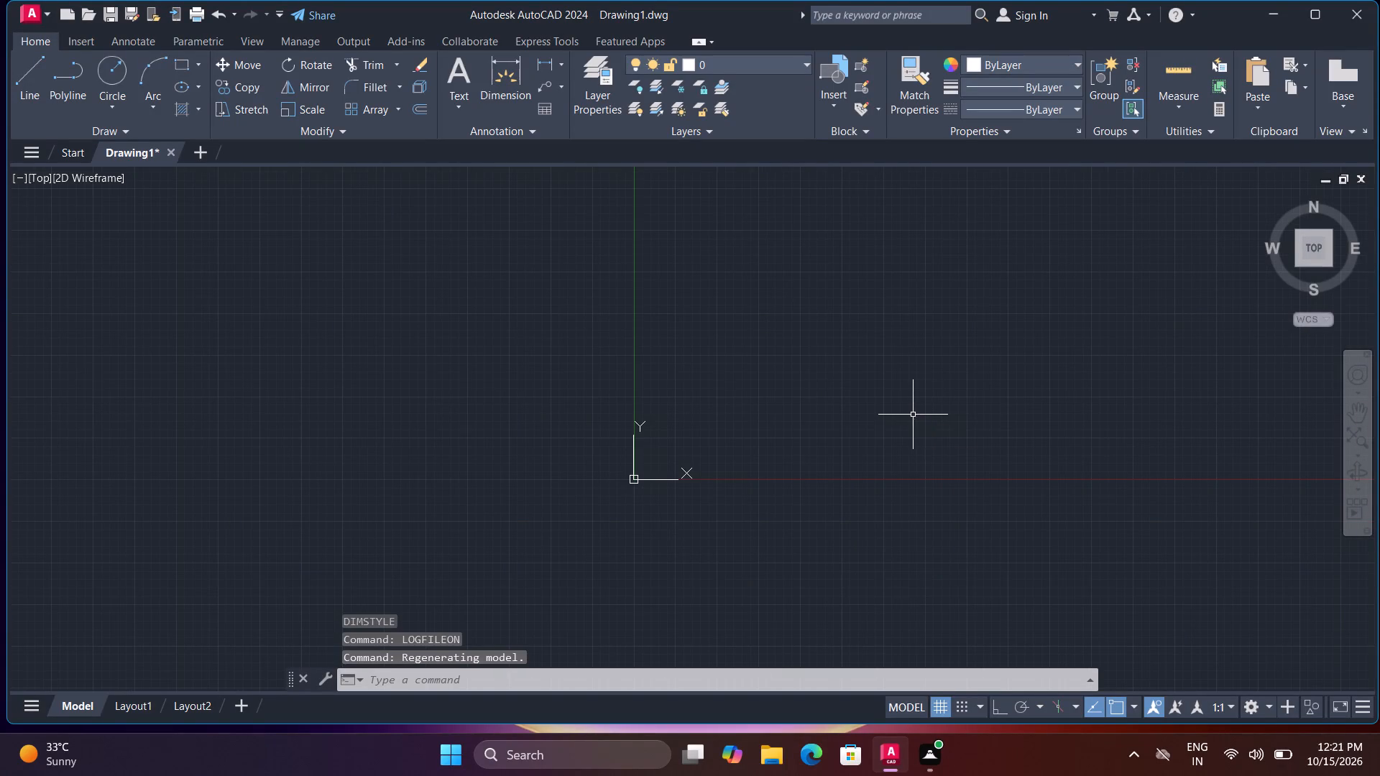
{"action": "left_click", "coordinate": [733, 348]}
{"action": "key", "text": "F8"}
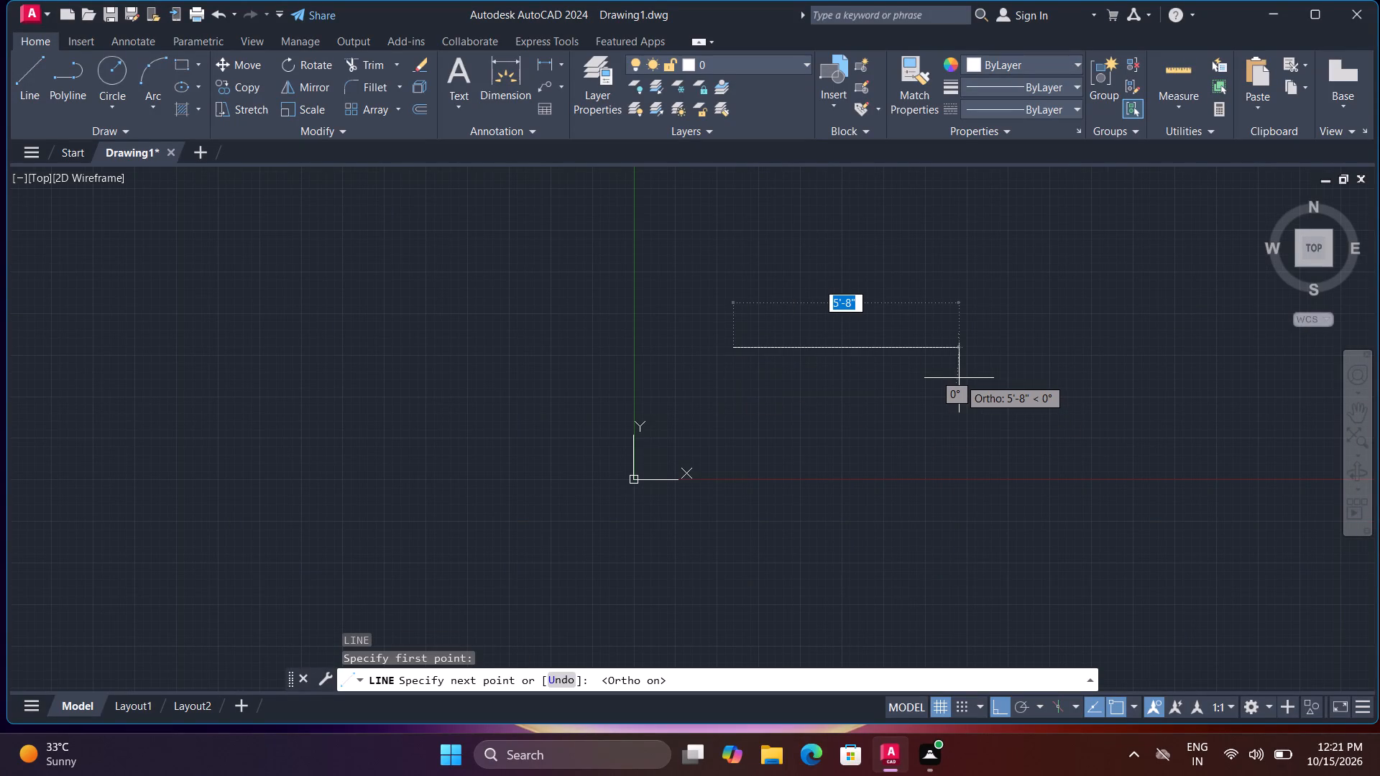
{"action": "key", "text": "1"}
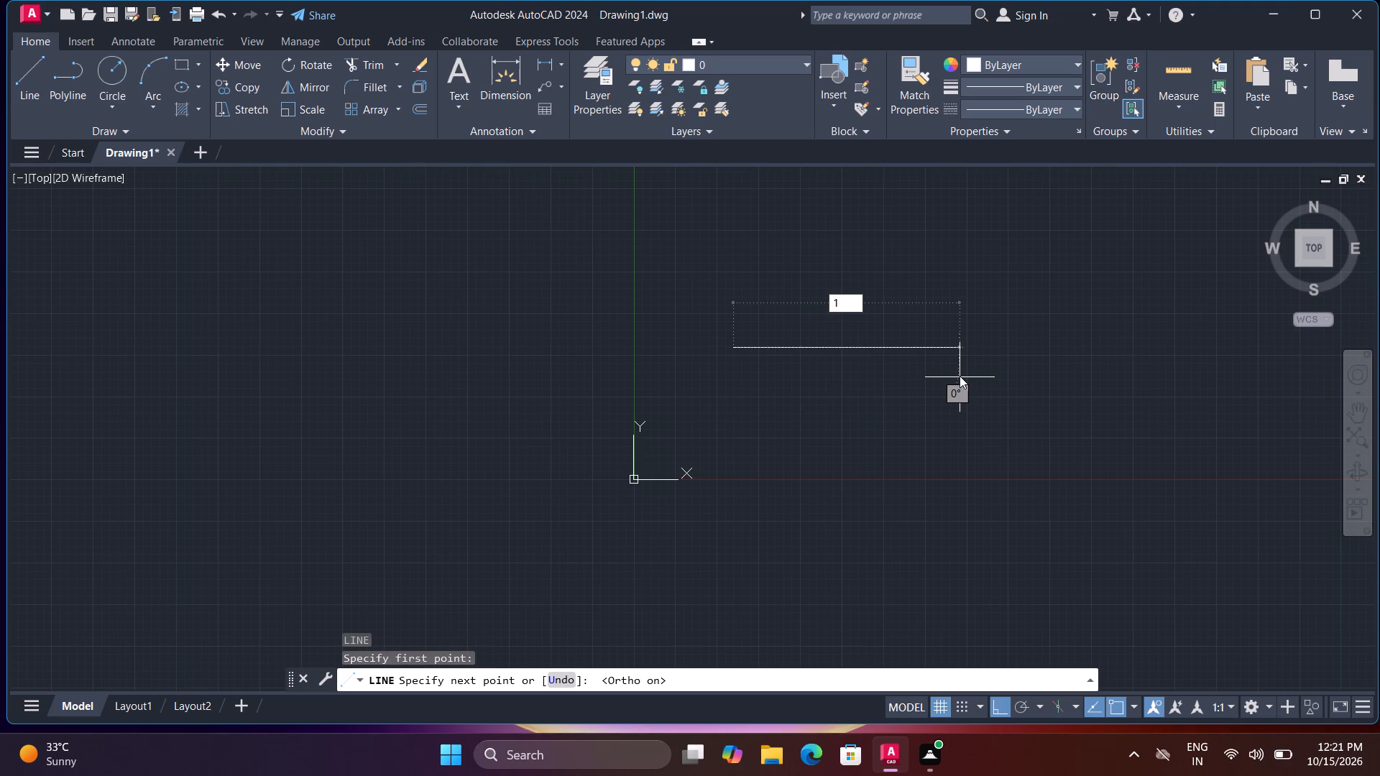
{"action": "key", "text": "BackSpace"}
{"action": "type", "text": "20'"}
{"action": "key", "text": "Return"}
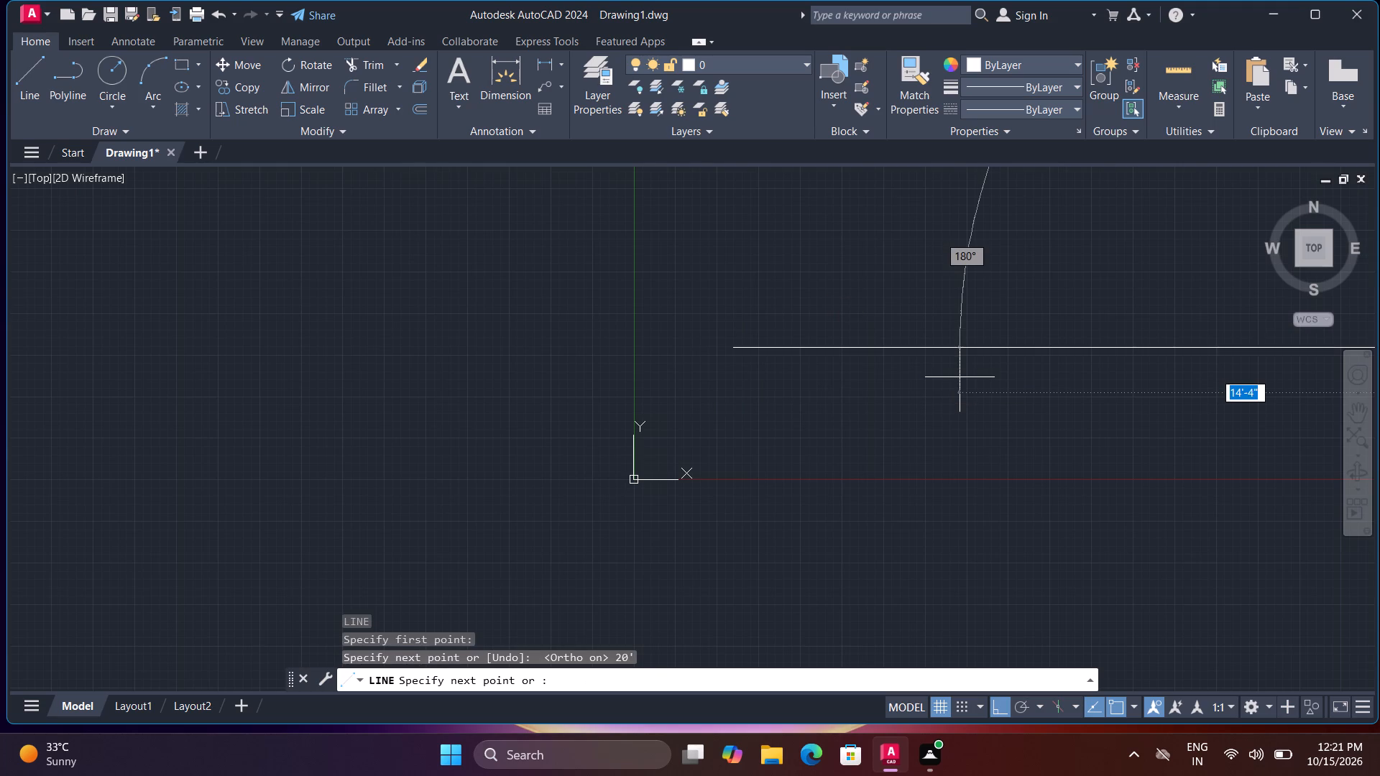
{"action": "key", "text": "Escape"}
Draw the outline's left side 30' straight up from the left end of the horizontal line.
{"action": "scroll", "coordinate": [976, 365], "scroll_direction": "down", "scroll_amount": 5}
{"action": "middle_click_drag", "start_coordinate": [1174, 300], "coordinate": [857, 326]}
{"action": "scroll", "coordinate": [1174, 300], "scroll_direction": "down", "scroll_amount": 1}
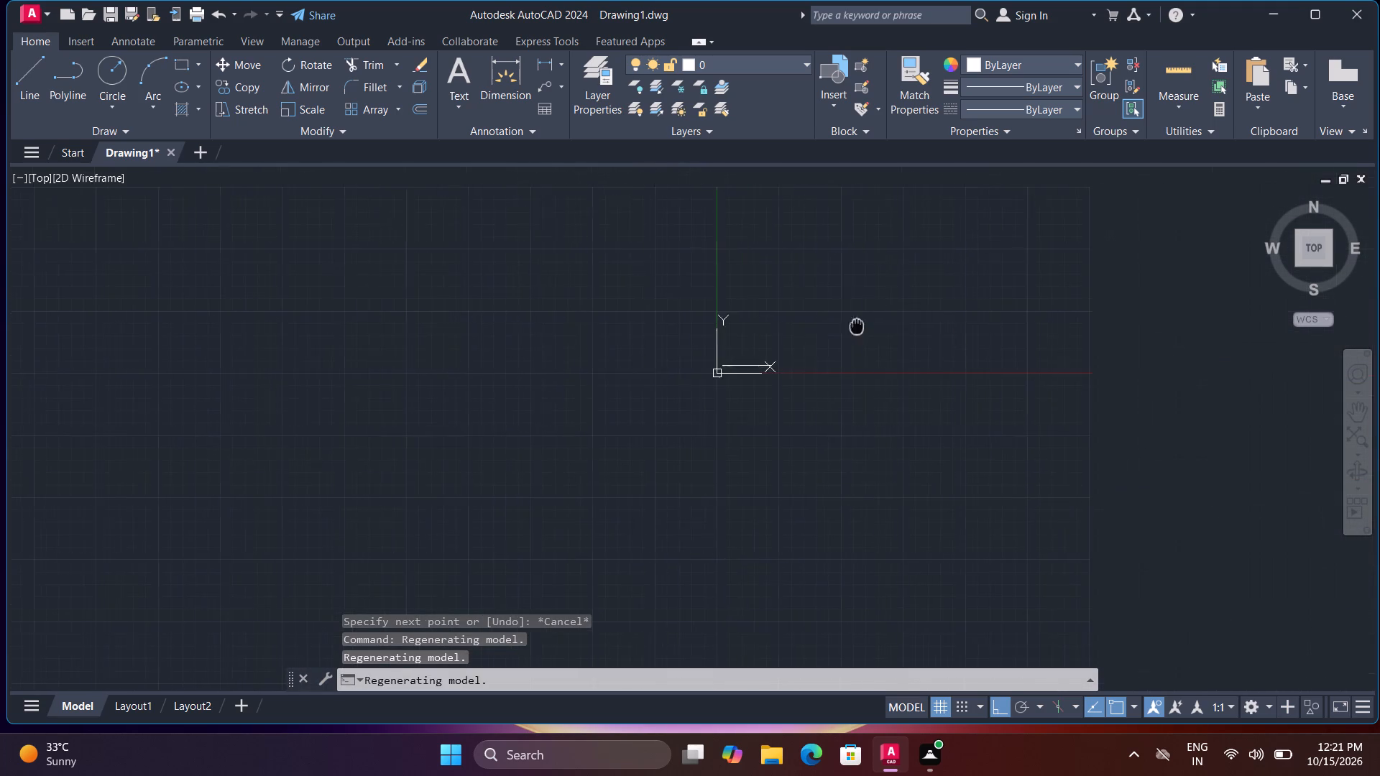
{"action": "scroll", "coordinate": [755, 318], "scroll_direction": "up", "scroll_amount": 4}
{"action": "key", "text": "space"}
{"action": "middle_click_drag", "start_coordinate": [664, 348], "coordinate": [684, 270]}
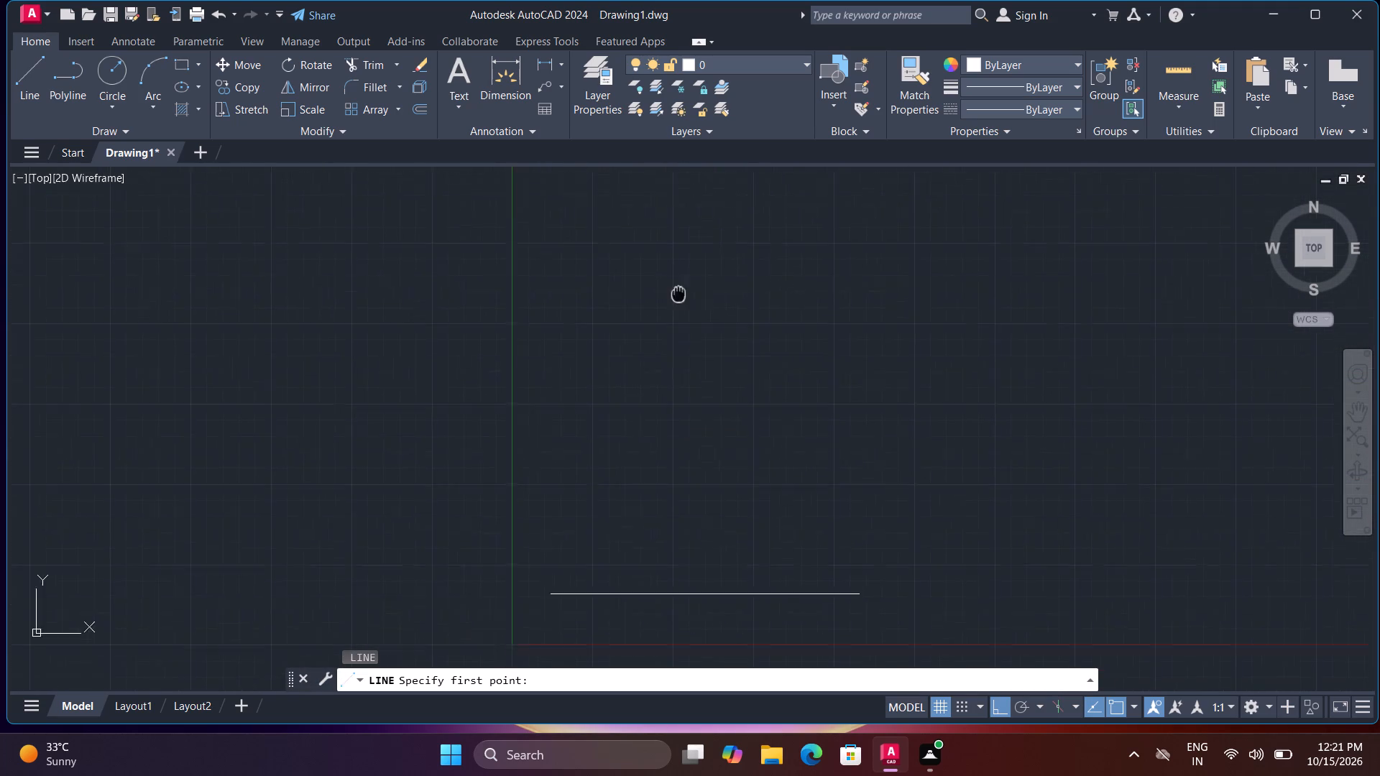
{"action": "middle_click_drag", "start_coordinate": [684, 270], "coordinate": [689, 251]}
{"action": "left_click", "coordinate": [568, 540]}
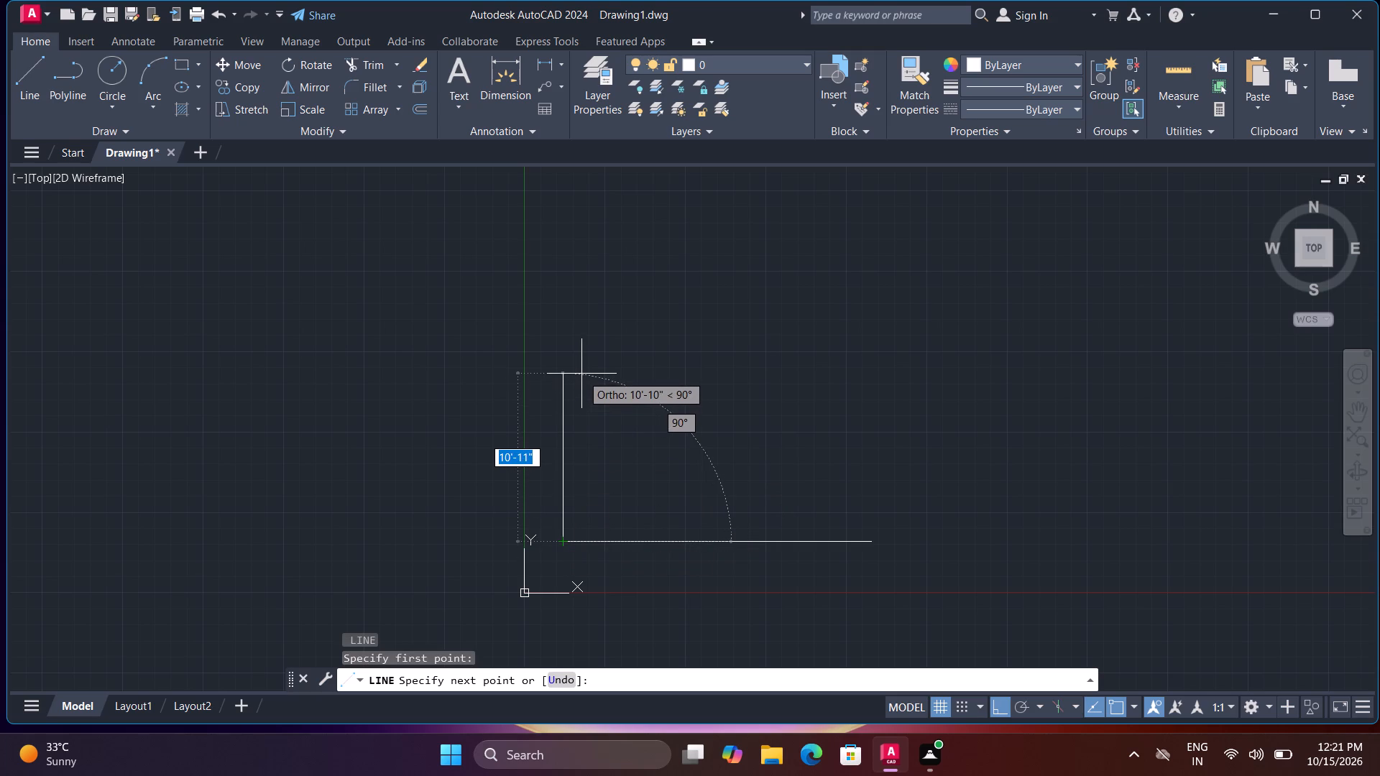
{"action": "type", "text": "30"}
{"action": "key", "text": "apostrophe"}
{"action": "key", "text": "Return"}
Continue the line 20' to the right to form the outline's top side.
{"action": "middle_click_drag", "start_coordinate": [627, 456], "coordinate": [573, 562]}
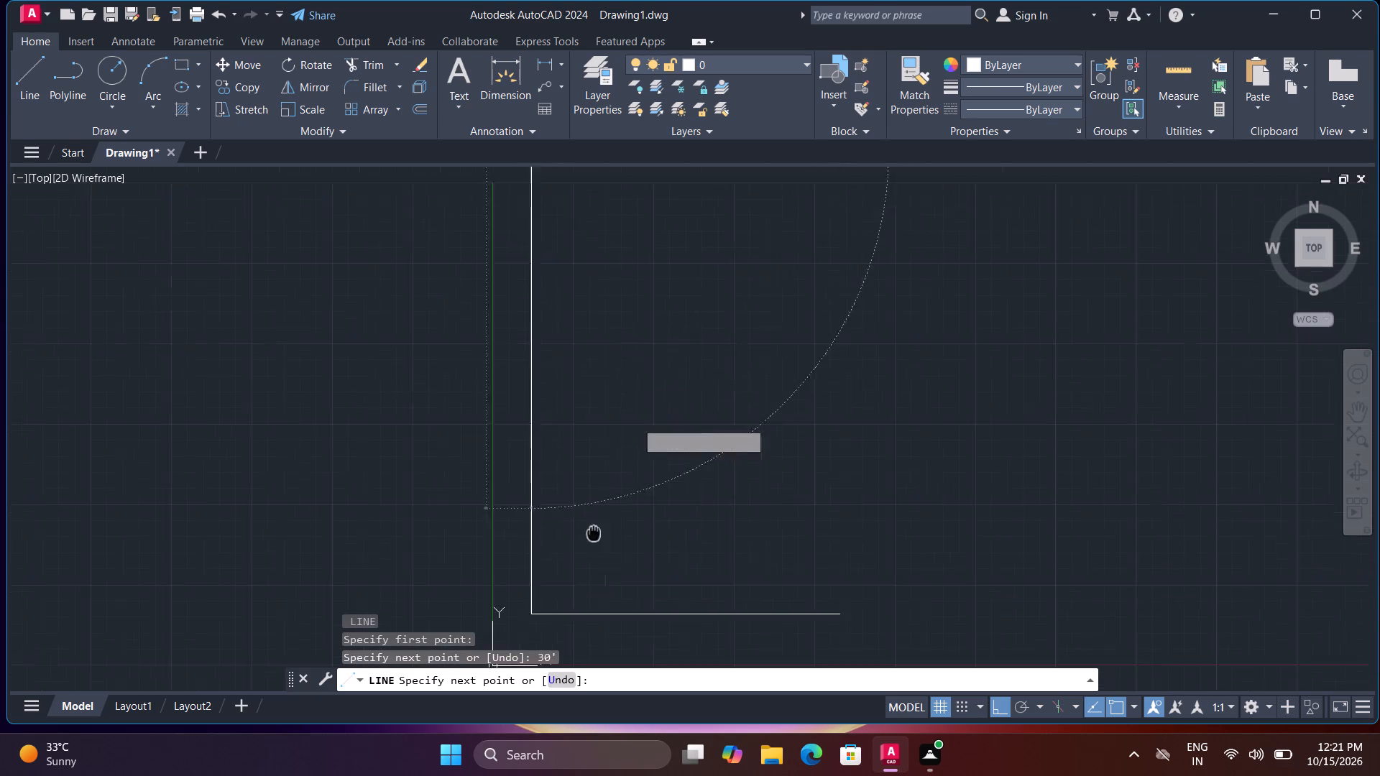
{"action": "middle_click_drag", "start_coordinate": [573, 562], "coordinate": [571, 563]}
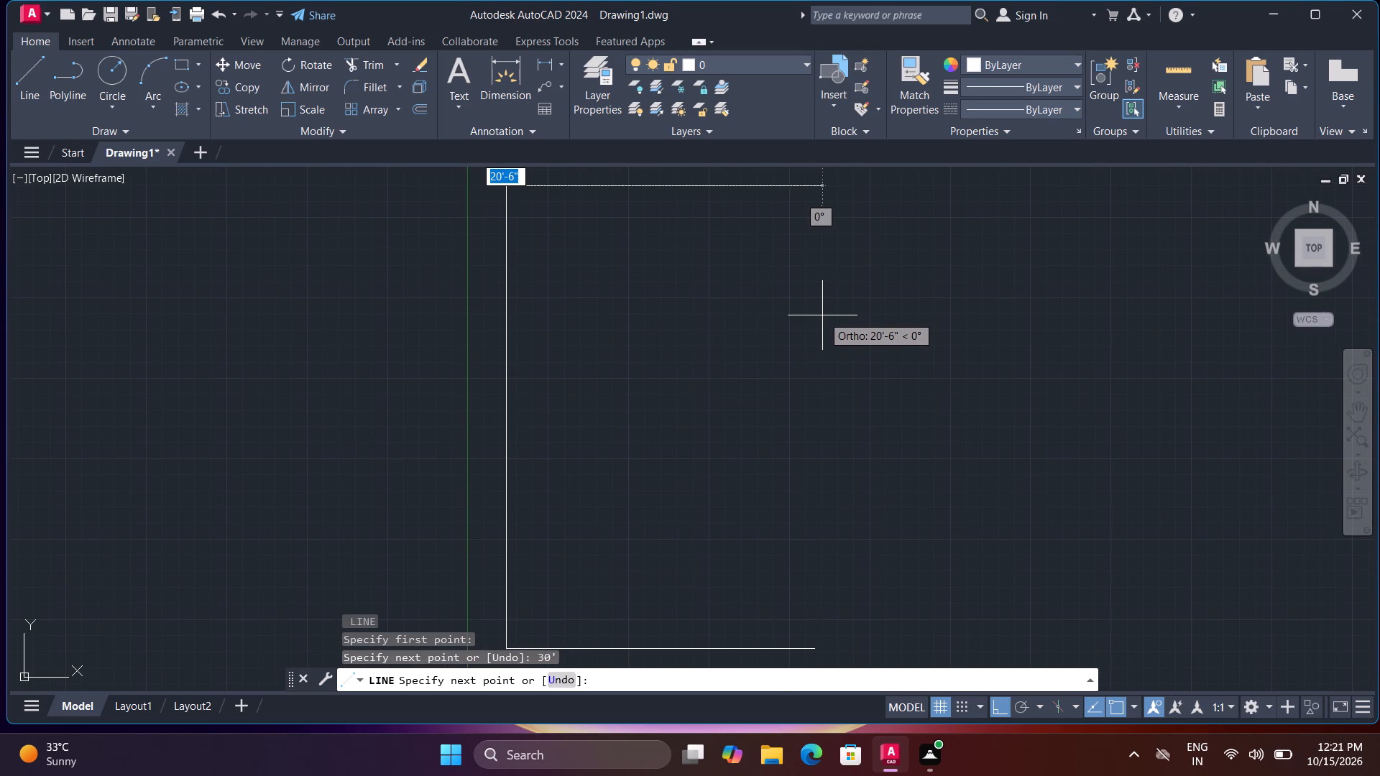
{"action": "key", "text": "2"}
{"action": "type", "text": "0'"}
{"action": "key", "text": "Return"}
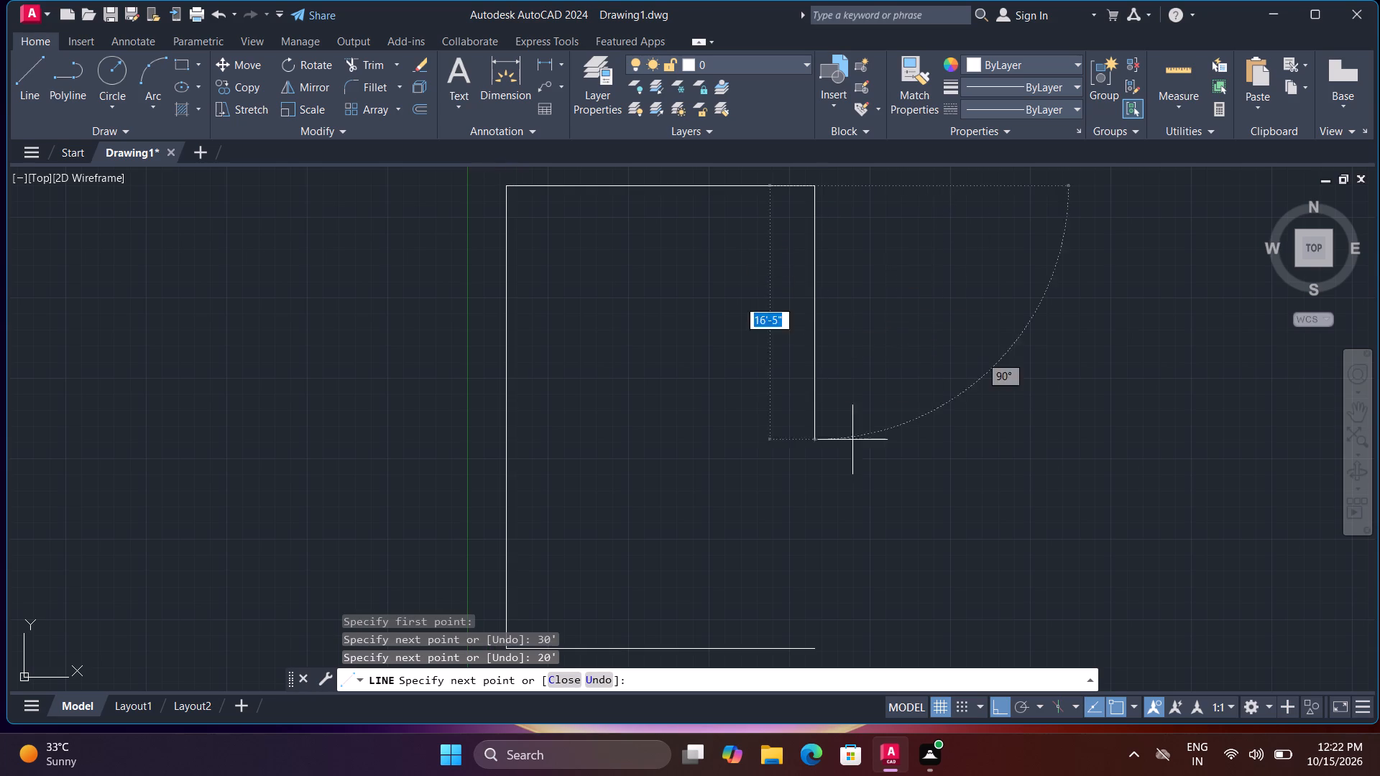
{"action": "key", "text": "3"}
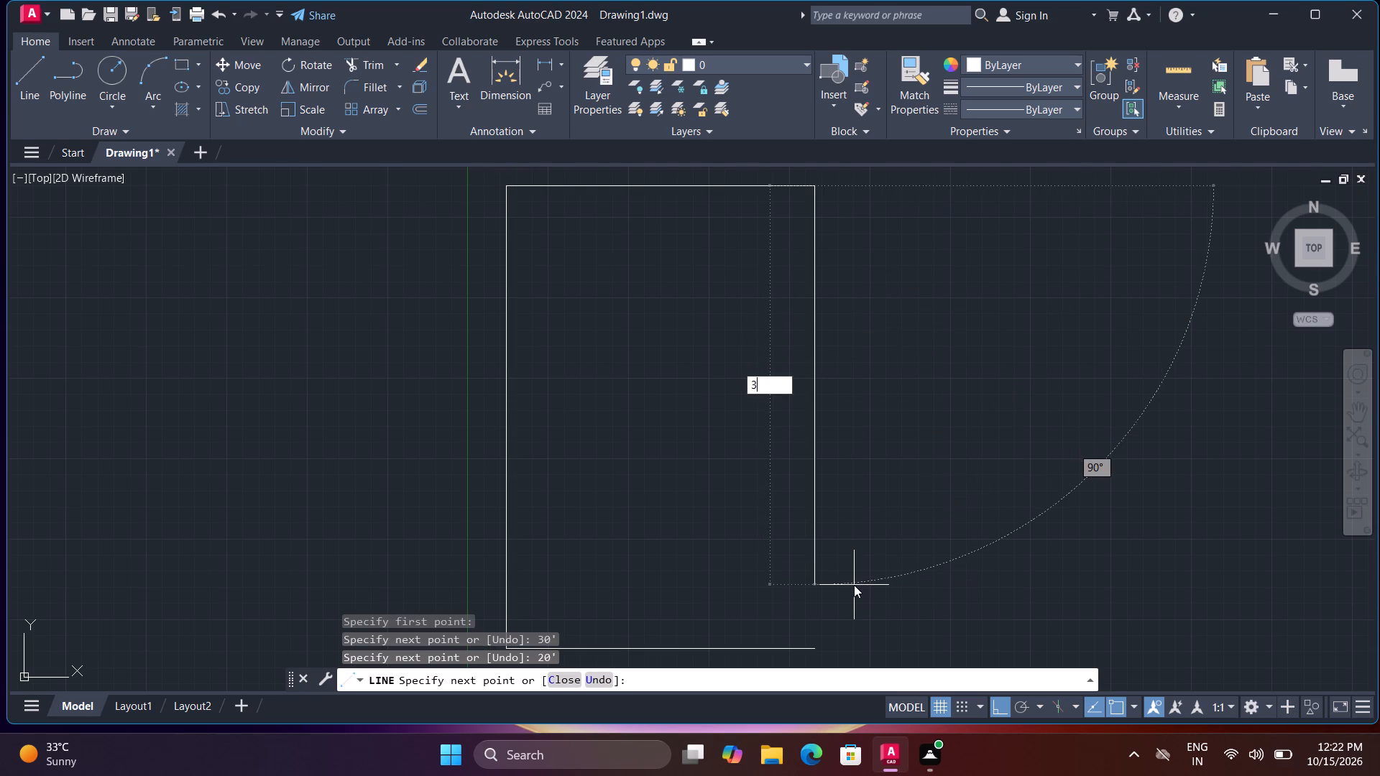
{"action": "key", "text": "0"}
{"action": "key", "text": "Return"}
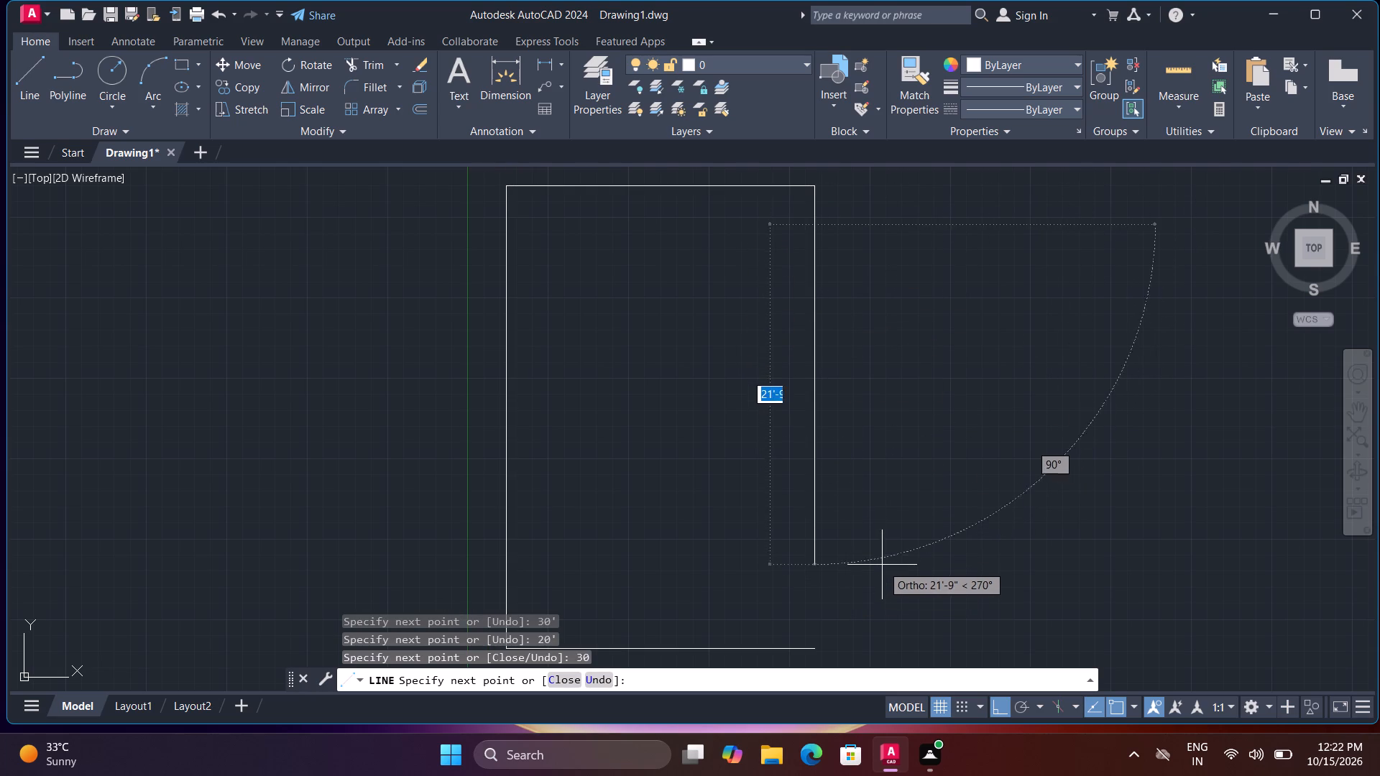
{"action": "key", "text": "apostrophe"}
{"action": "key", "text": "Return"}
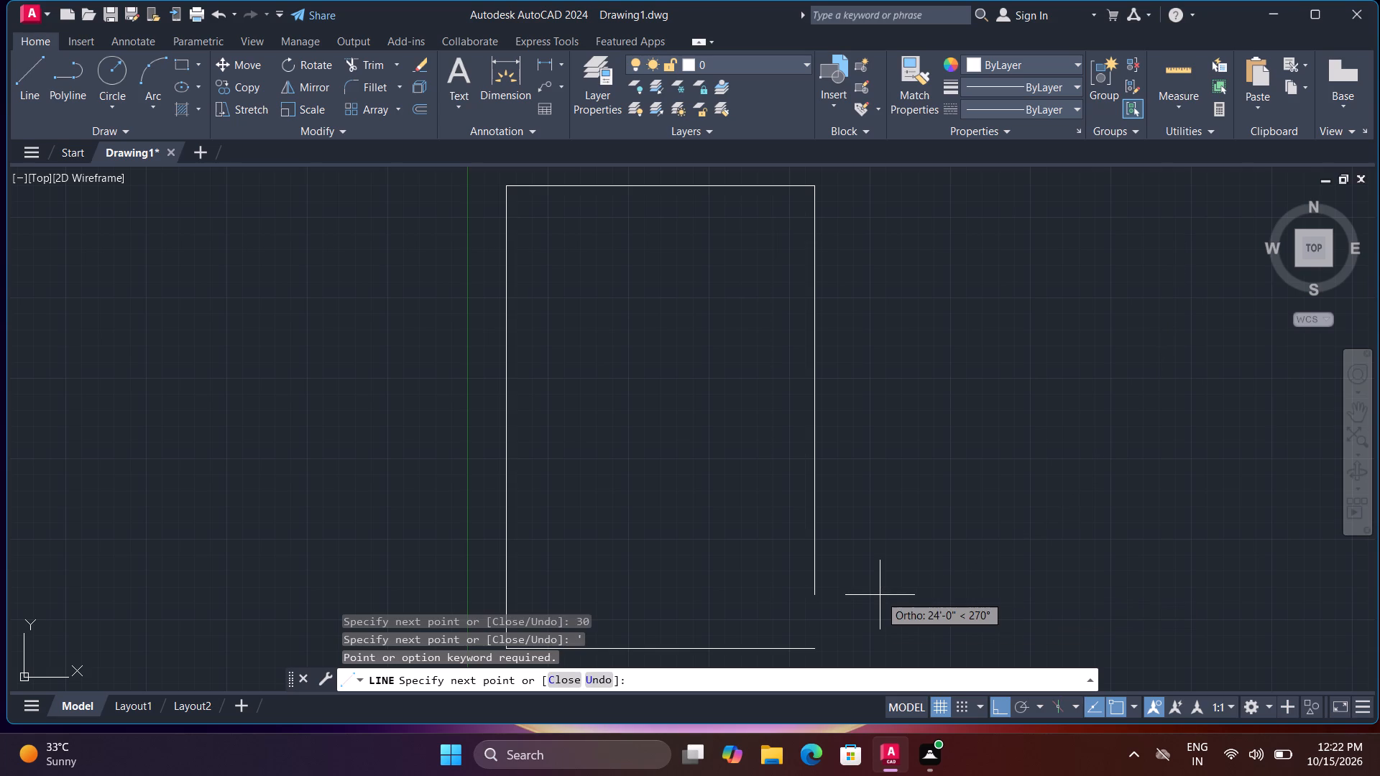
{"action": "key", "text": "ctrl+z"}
Draw the outline's right side 30' straight down from the top corner to complete the rectangle.
{"action": "type", "text": "30"}
{"action": "key", "text": "apostrophe"}
{"action": "key", "text": "Return"}
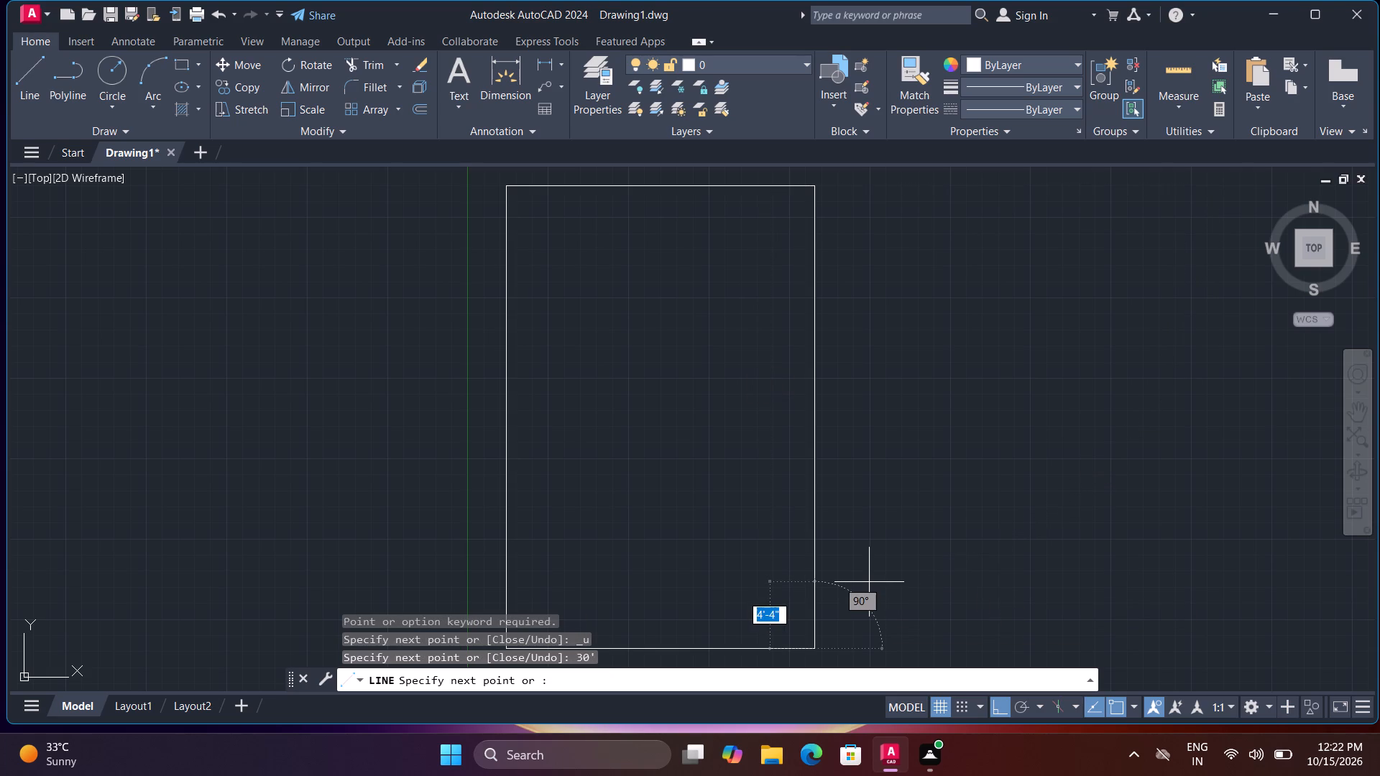
{"action": "key", "text": "Escape"}
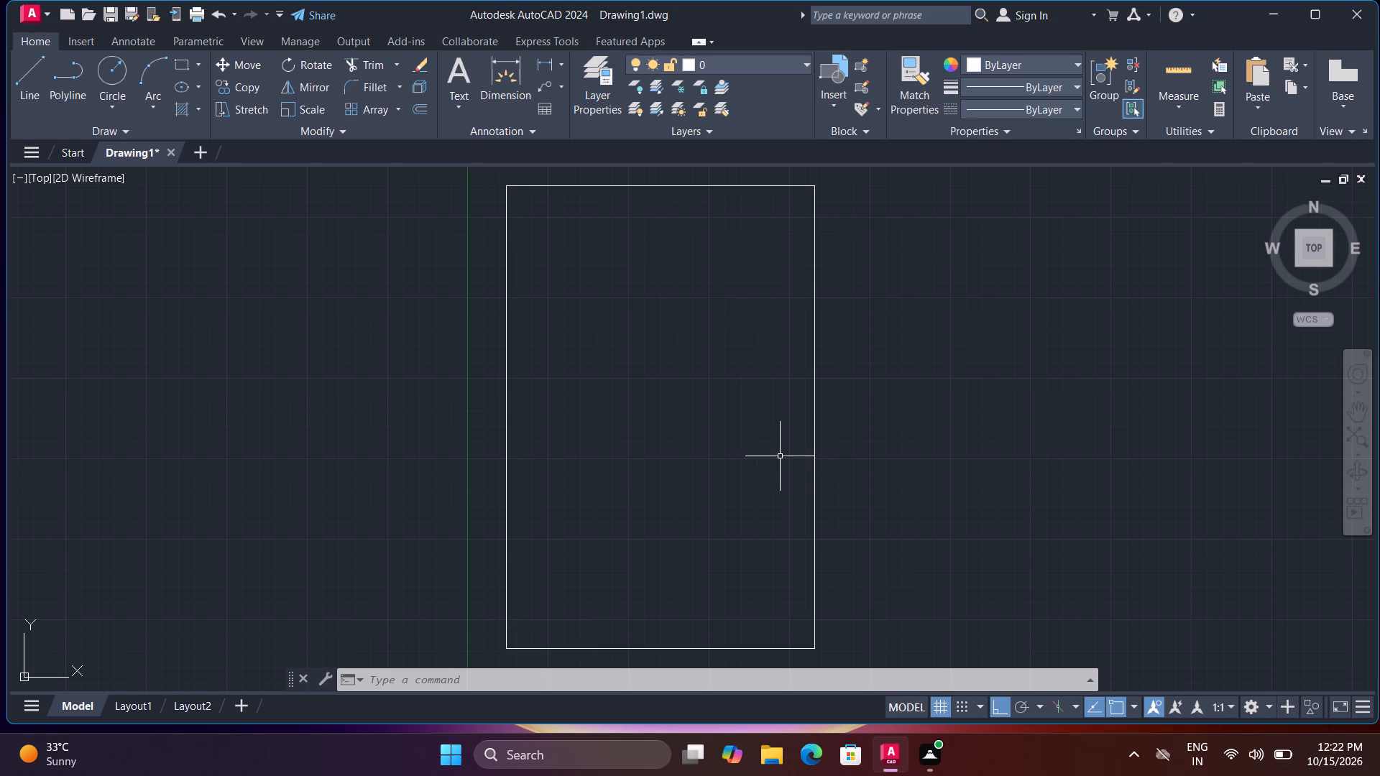
Offset the top and right sides of the rectangle 9" inward, using the Through option.
{"action": "key", "text": "o"}
{"action": "key", "text": "space"}
{"action": "key", "text": "t"}
{"action": "key", "text": "space"}
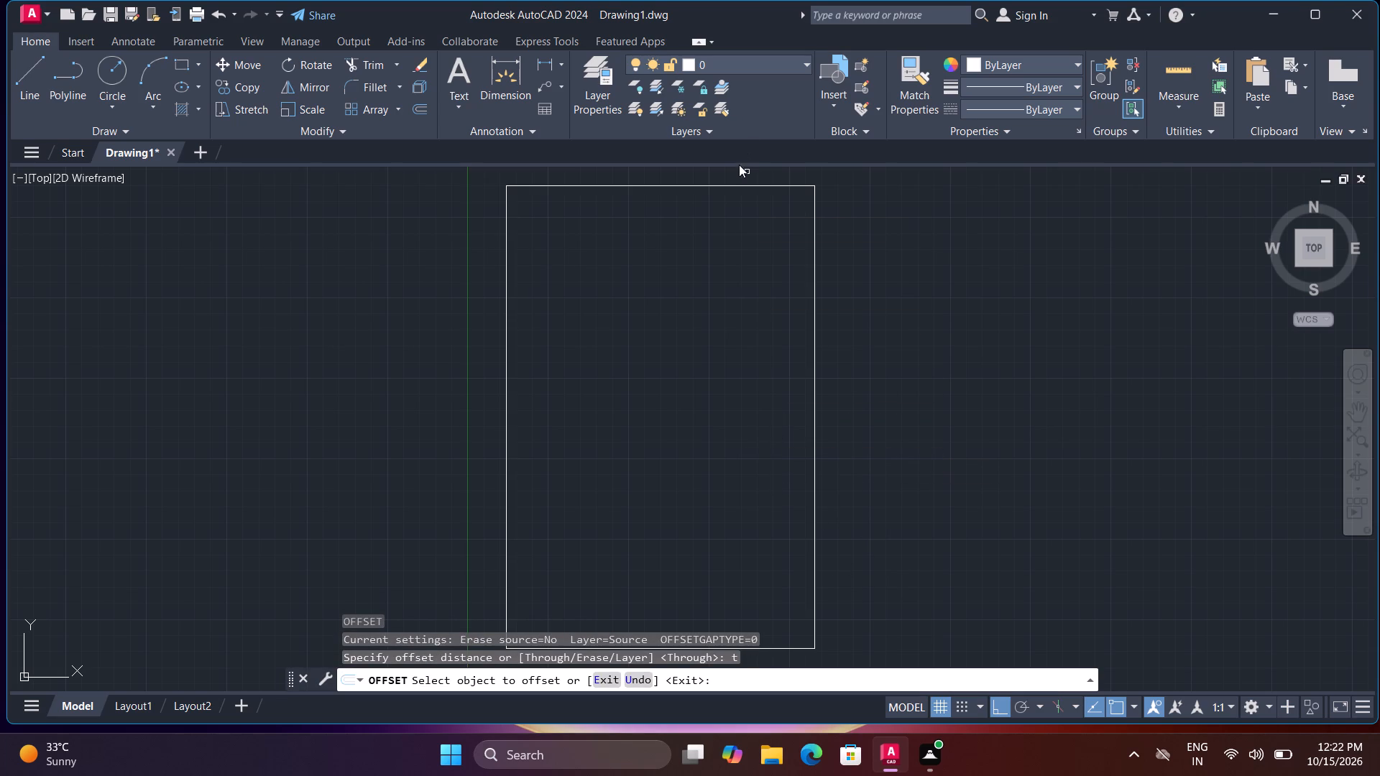
{"action": "left_click", "coordinate": [741, 185]}
{"action": "type", "text": "9\""}
{"action": "key", "text": "Return"}
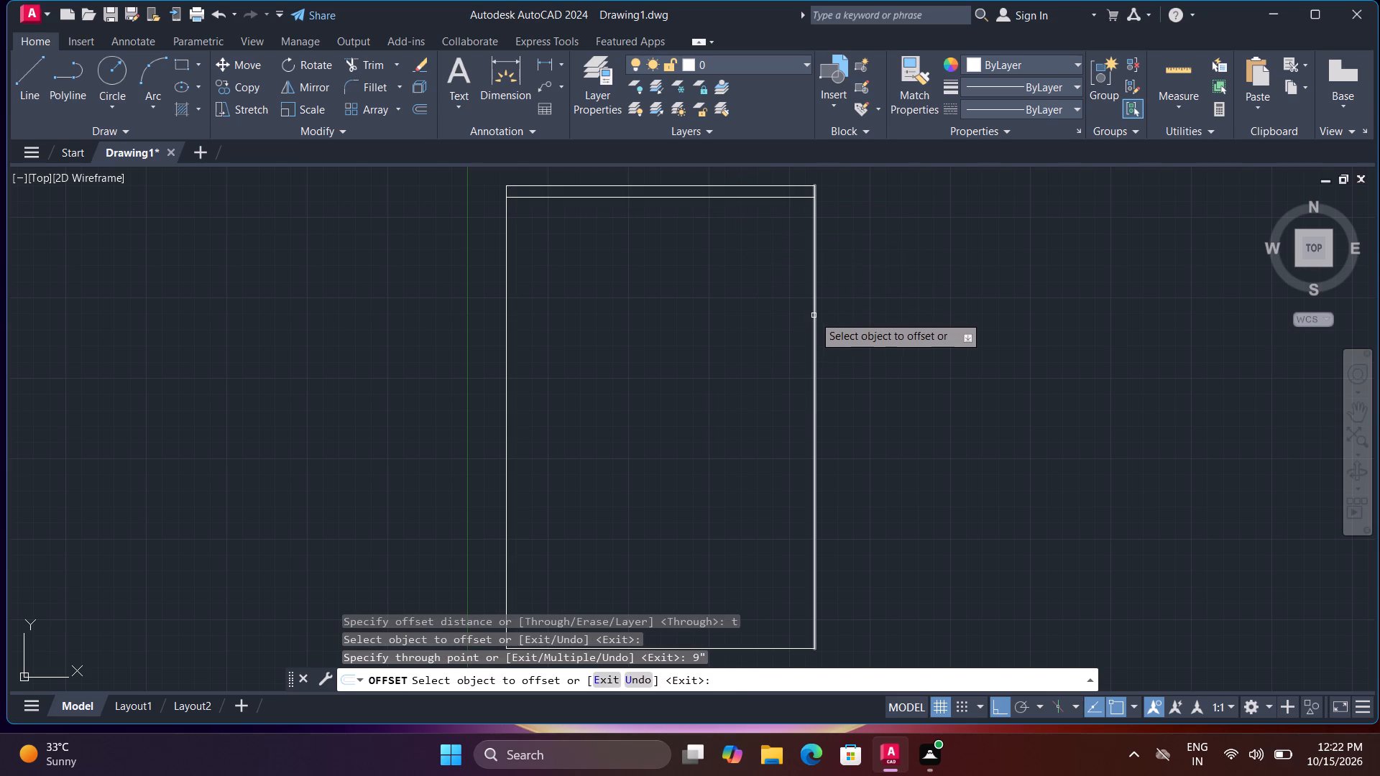
{"action": "left_click", "coordinate": [814, 315]}
{"action": "type", "text": "9\""}
{"action": "key", "text": "Return"}
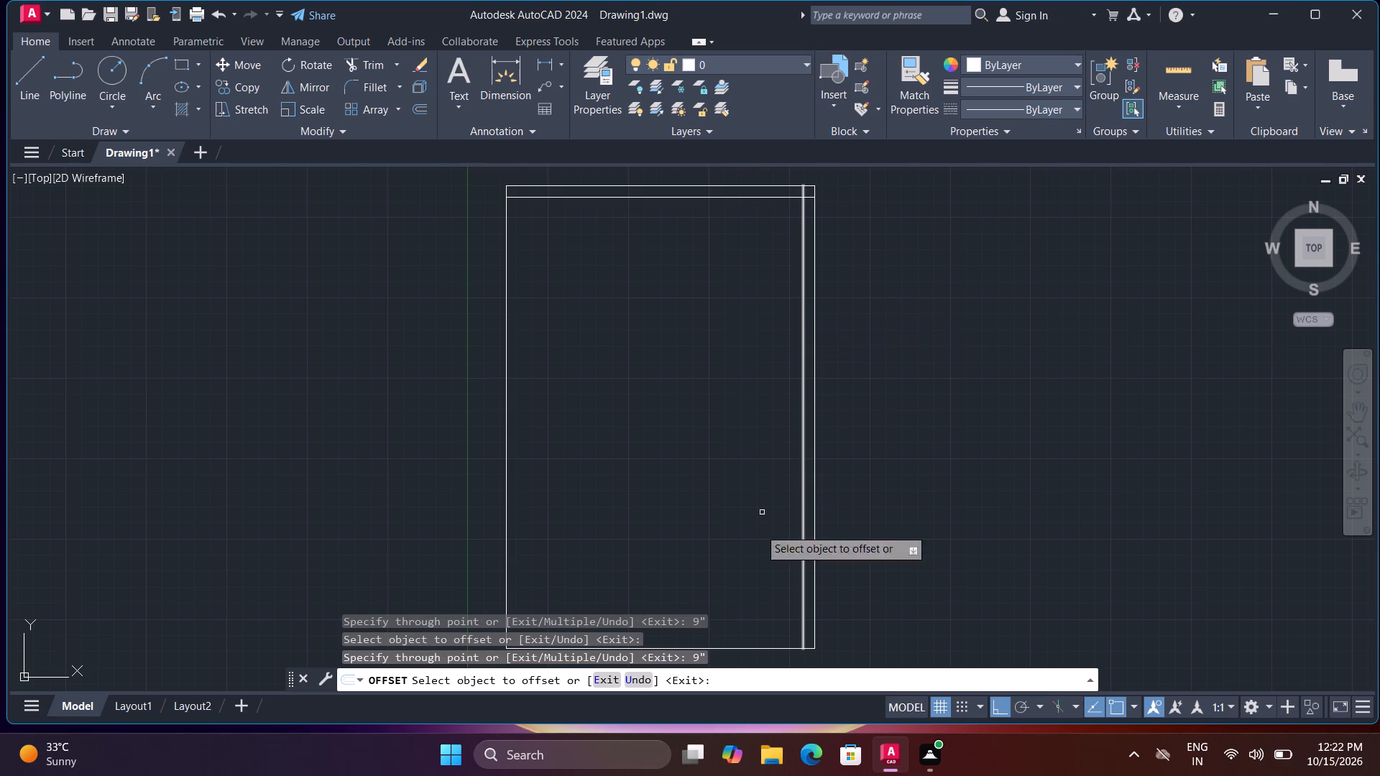
Offset the bottom and left sides of the rectangle 9" inward.
{"action": "left_click", "coordinate": [751, 651]}
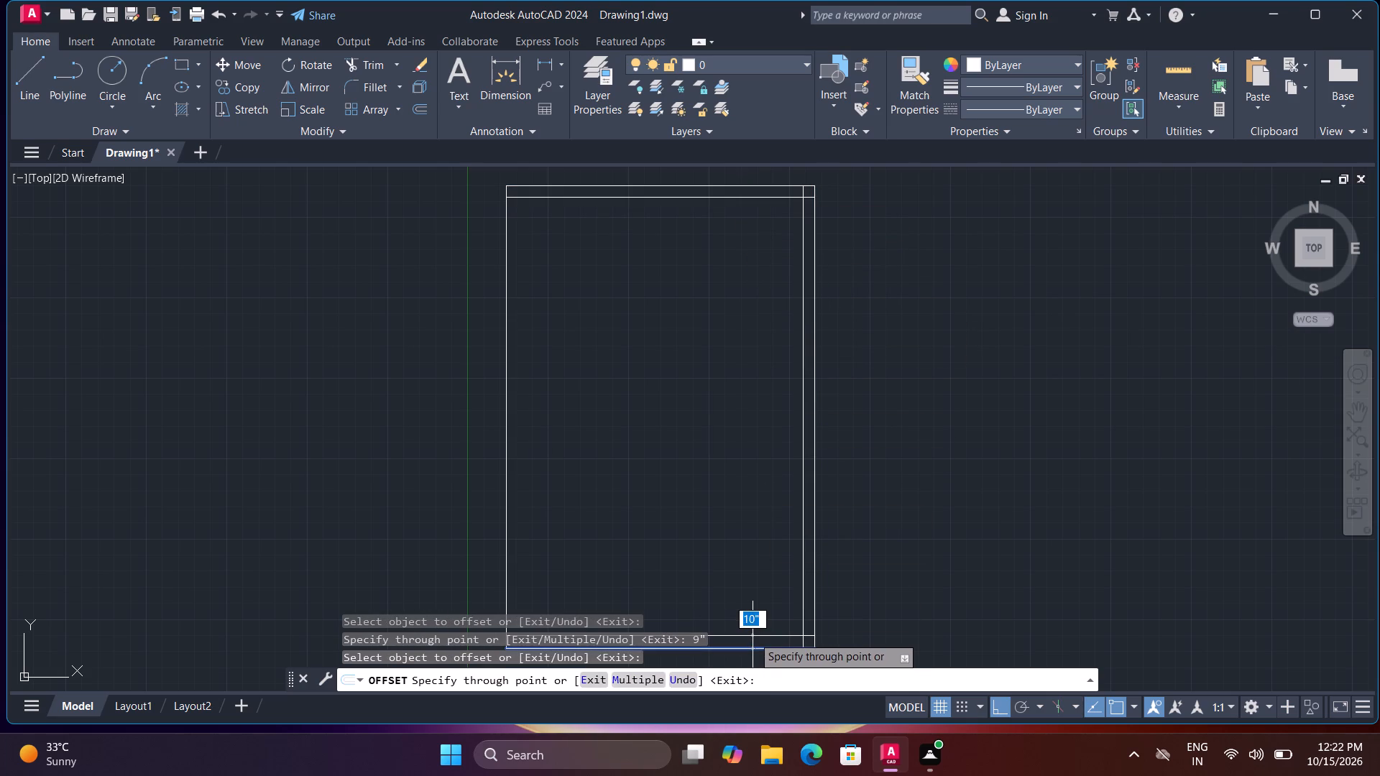
{"action": "key", "text": "9"}
{"action": "key", "text": "shift+quotedbl"}
{"action": "key", "text": "Return"}
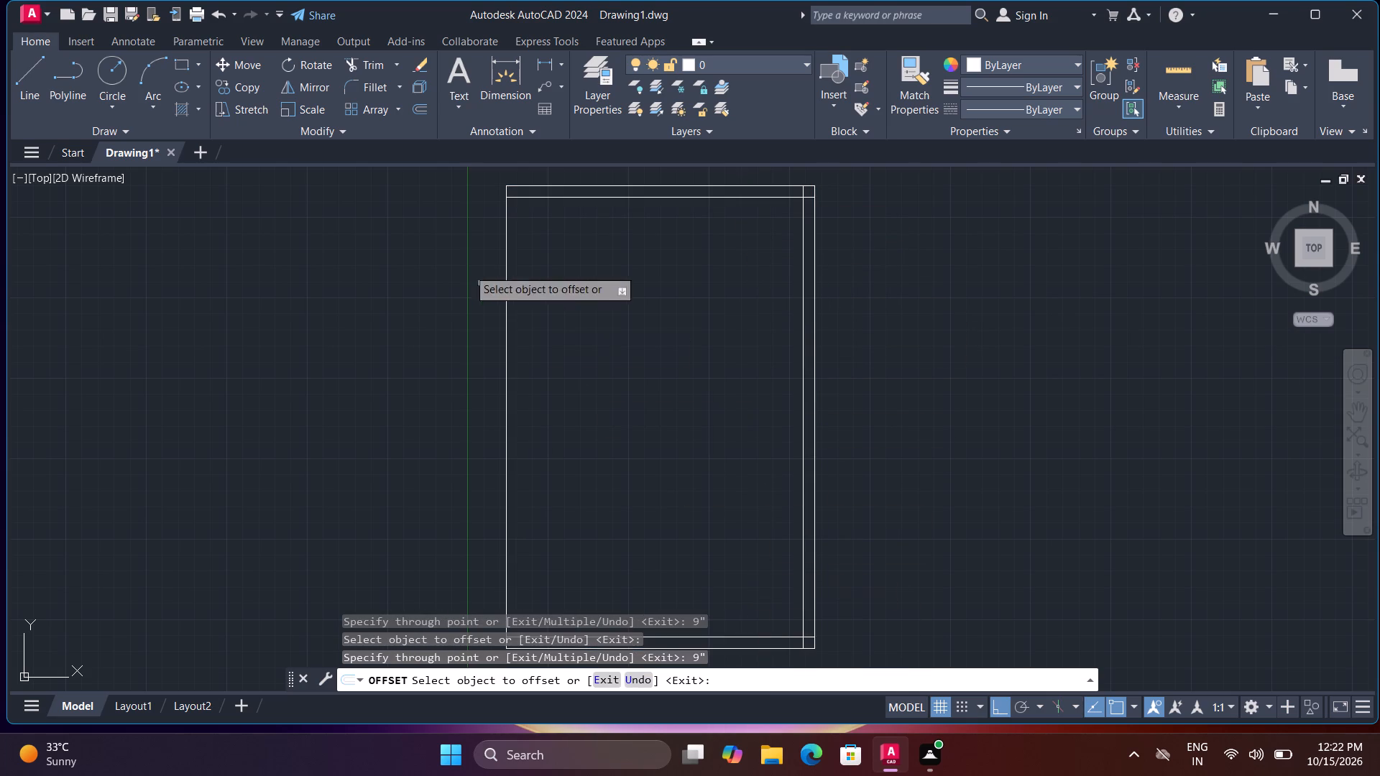
{"action": "left_click", "coordinate": [508, 317]}
{"action": "key", "text": "9"}
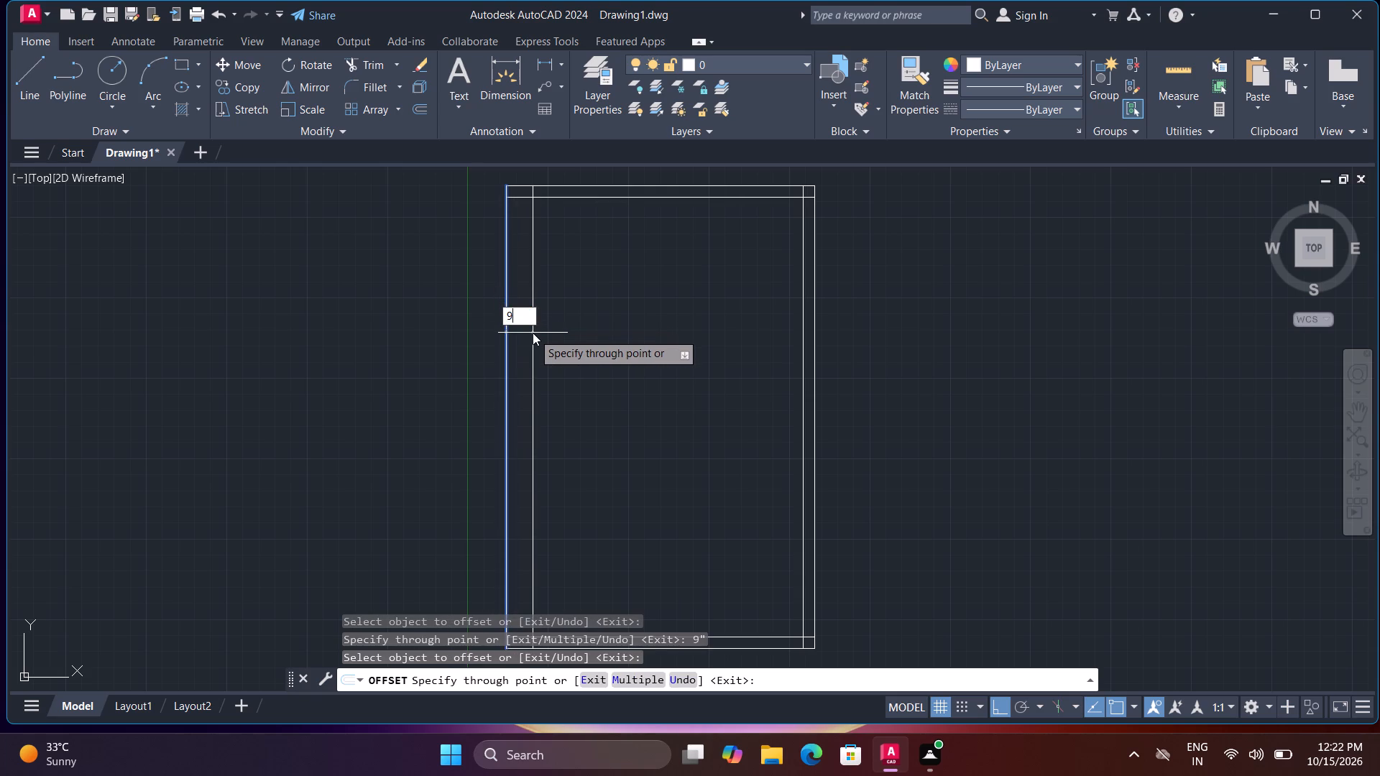
{"action": "key", "text": "shift+quotedbl"}
{"action": "key", "text": "Return"}
{"action": "key", "text": "Escape"}
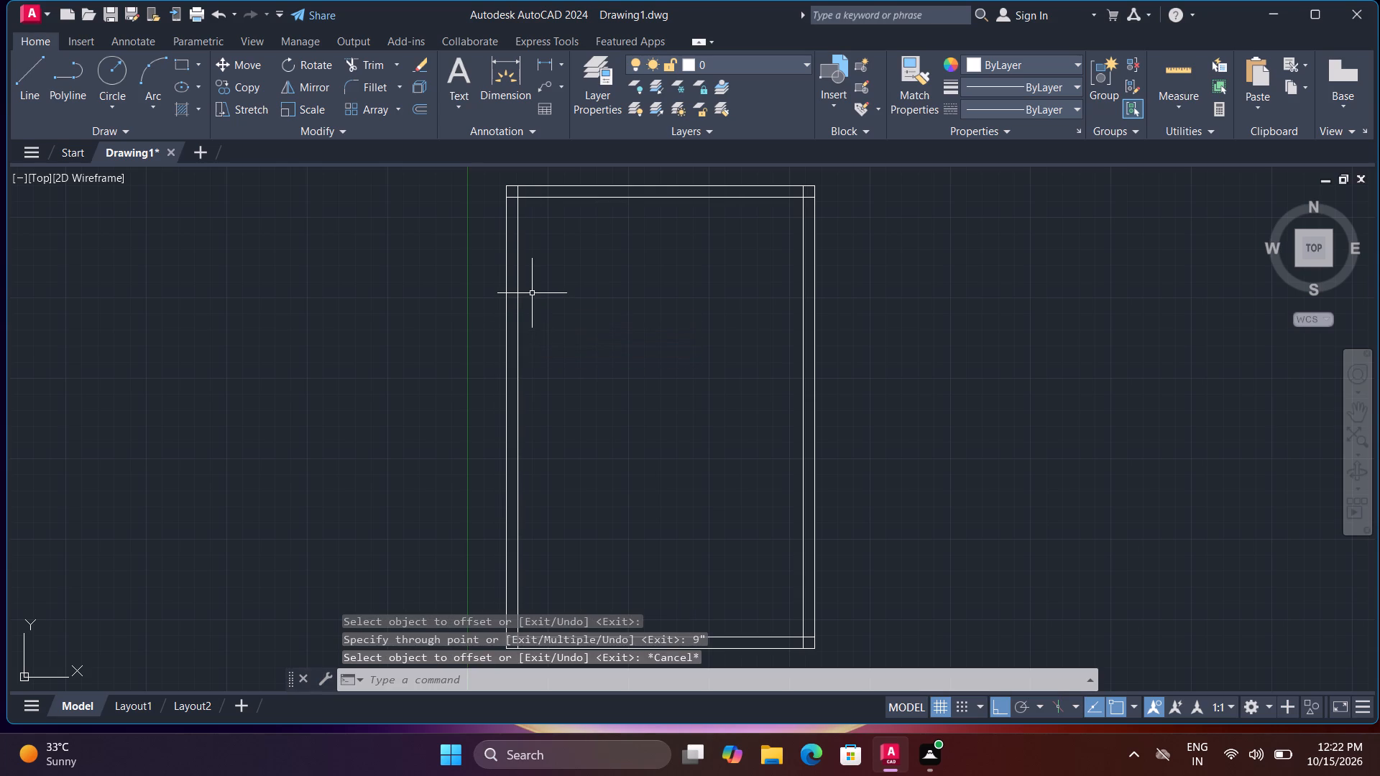
Trim the overlapping inner line ends at the top-left and top-right corners of the walls.
{"action": "key", "text": "t"}
{"action": "key", "text": "r"}
{"action": "key", "text": "space"}
{"action": "key", "text": "space"}
{"action": "scroll", "coordinate": [514, 225], "scroll_direction": "up", "scroll_amount": 3}
{"action": "middle_click_drag", "start_coordinate": [515, 213], "coordinate": [517, 224]}
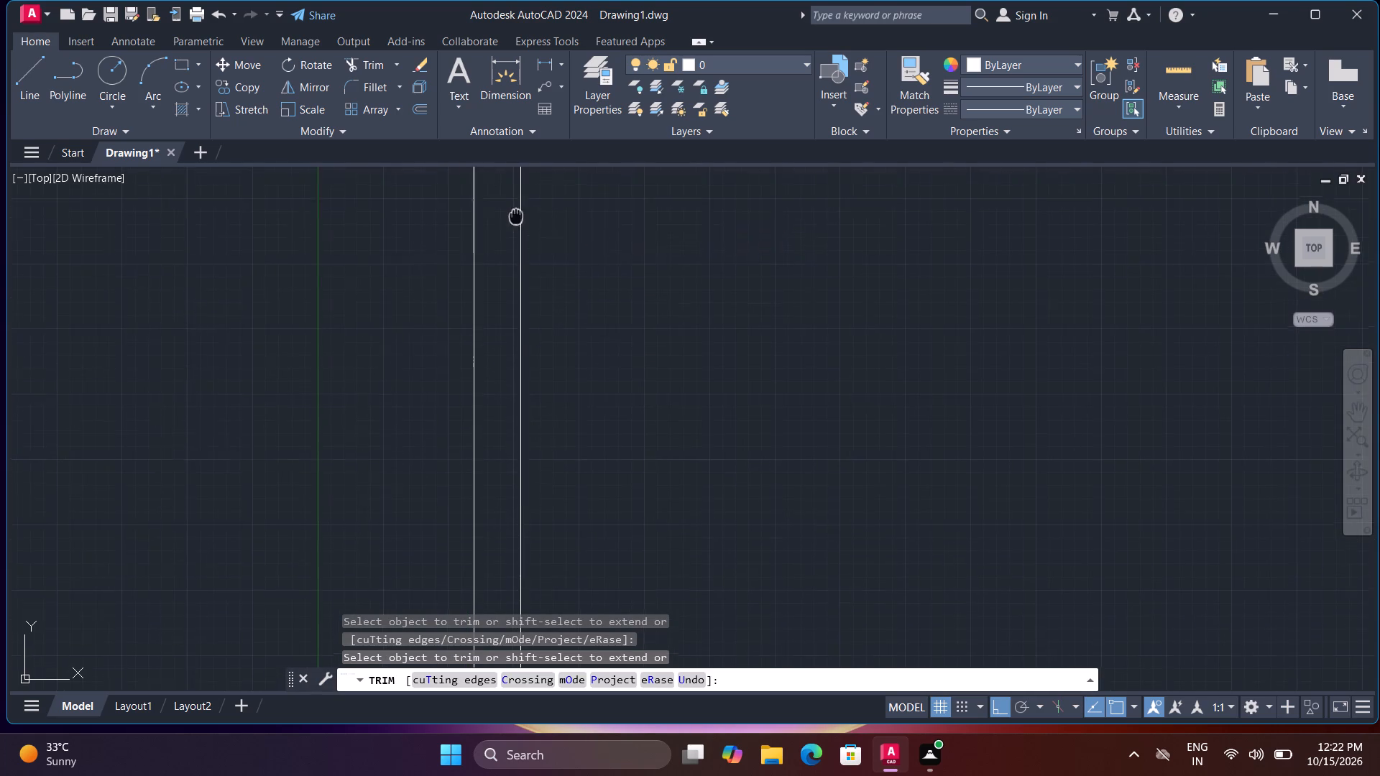
{"action": "middle_click_drag", "start_coordinate": [517, 224], "coordinate": [503, 563]}
{"action": "left_click_drag", "start_coordinate": [491, 468], "coordinate": [531, 433]}
{"action": "scroll", "coordinate": [773, 504], "scroll_direction": "down", "scroll_amount": 2}
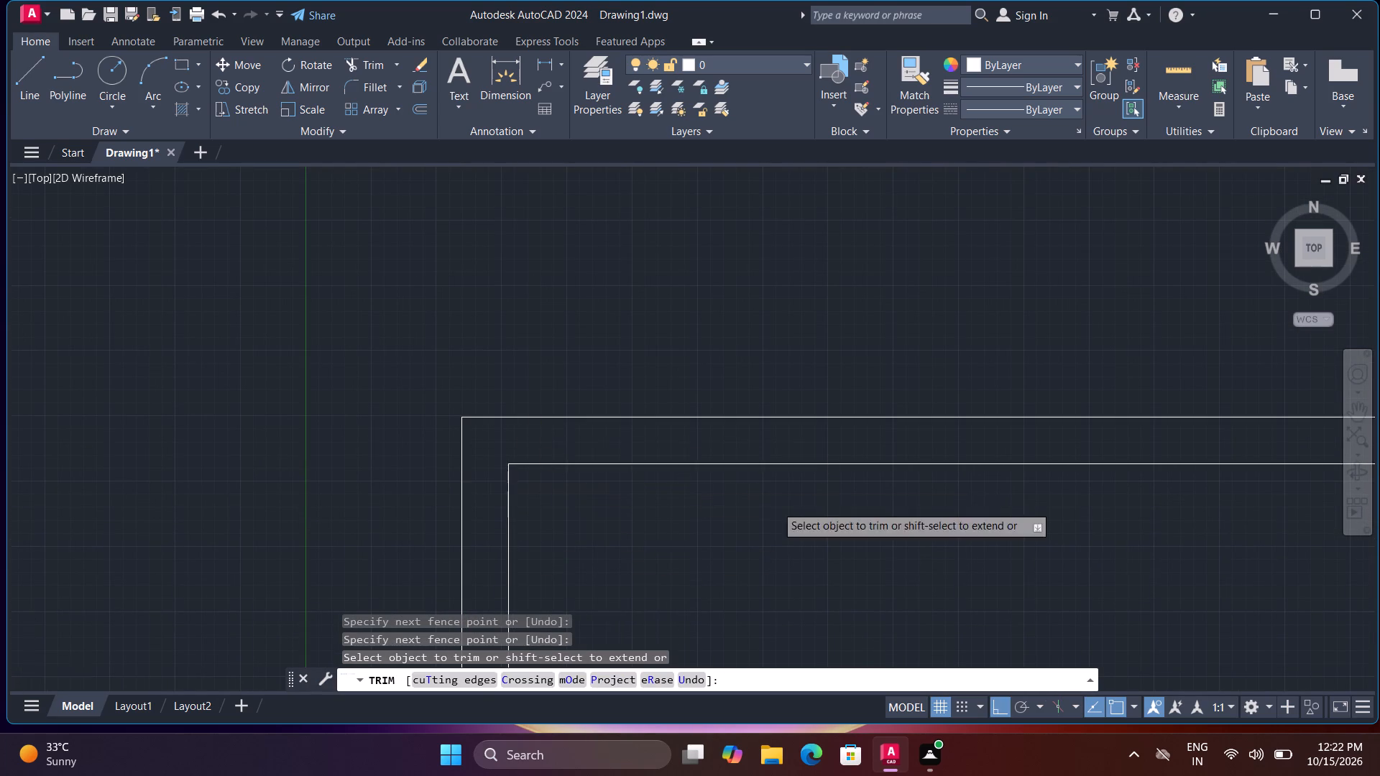
{"action": "scroll", "coordinate": [786, 509], "scroll_direction": "down", "scroll_amount": 2}
{"action": "scroll", "coordinate": [935, 512], "scroll_direction": "up", "scroll_amount": 4}
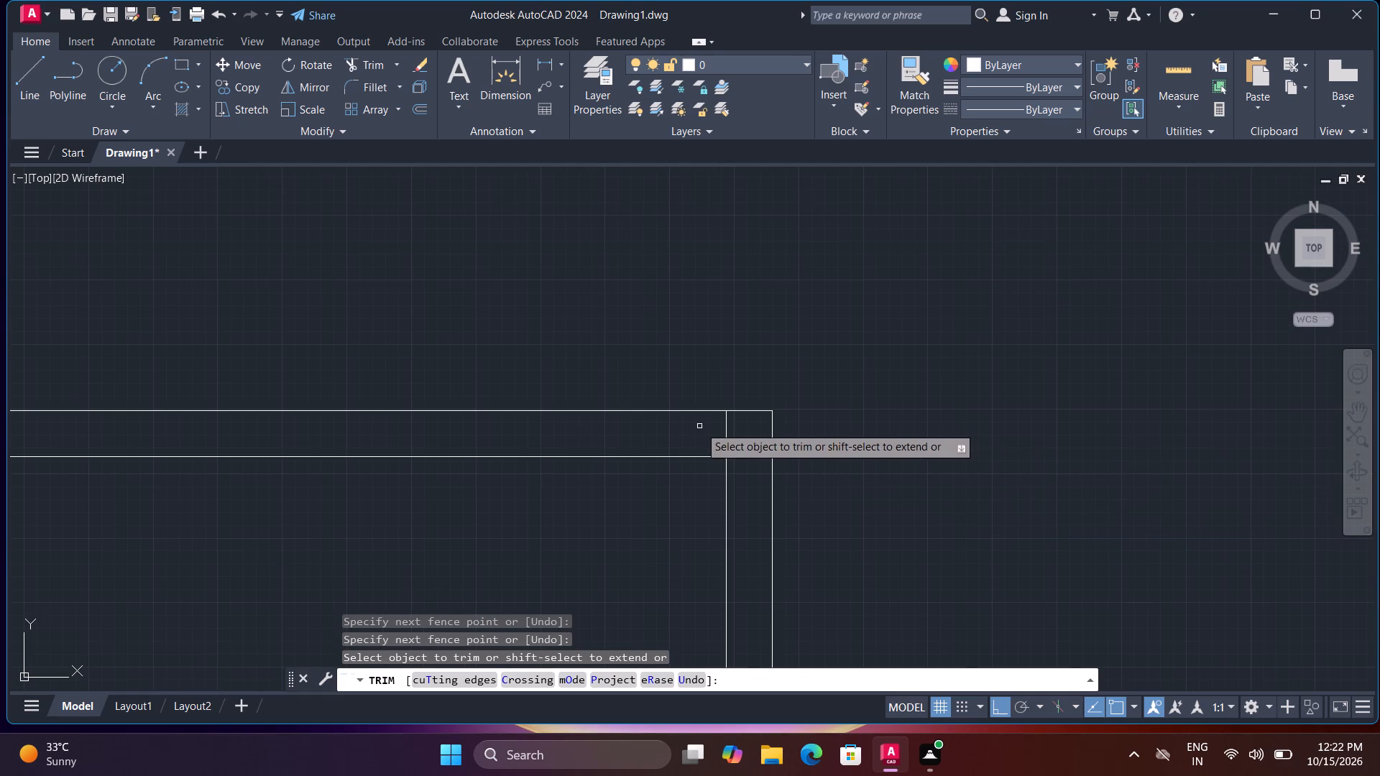
{"action": "left_click_drag", "start_coordinate": [699, 426], "coordinate": [763, 491]}
Trim the overlapping inner line ends at the bottom-right and bottom-left corners of the walls.
{"action": "scroll", "coordinate": [758, 486], "scroll_direction": "down", "scroll_amount": 4}
{"action": "middle_click_drag", "start_coordinate": [778, 538], "coordinate": [827, 291]}
{"action": "middle_click_drag", "start_coordinate": [827, 282], "coordinate": [829, 254]}
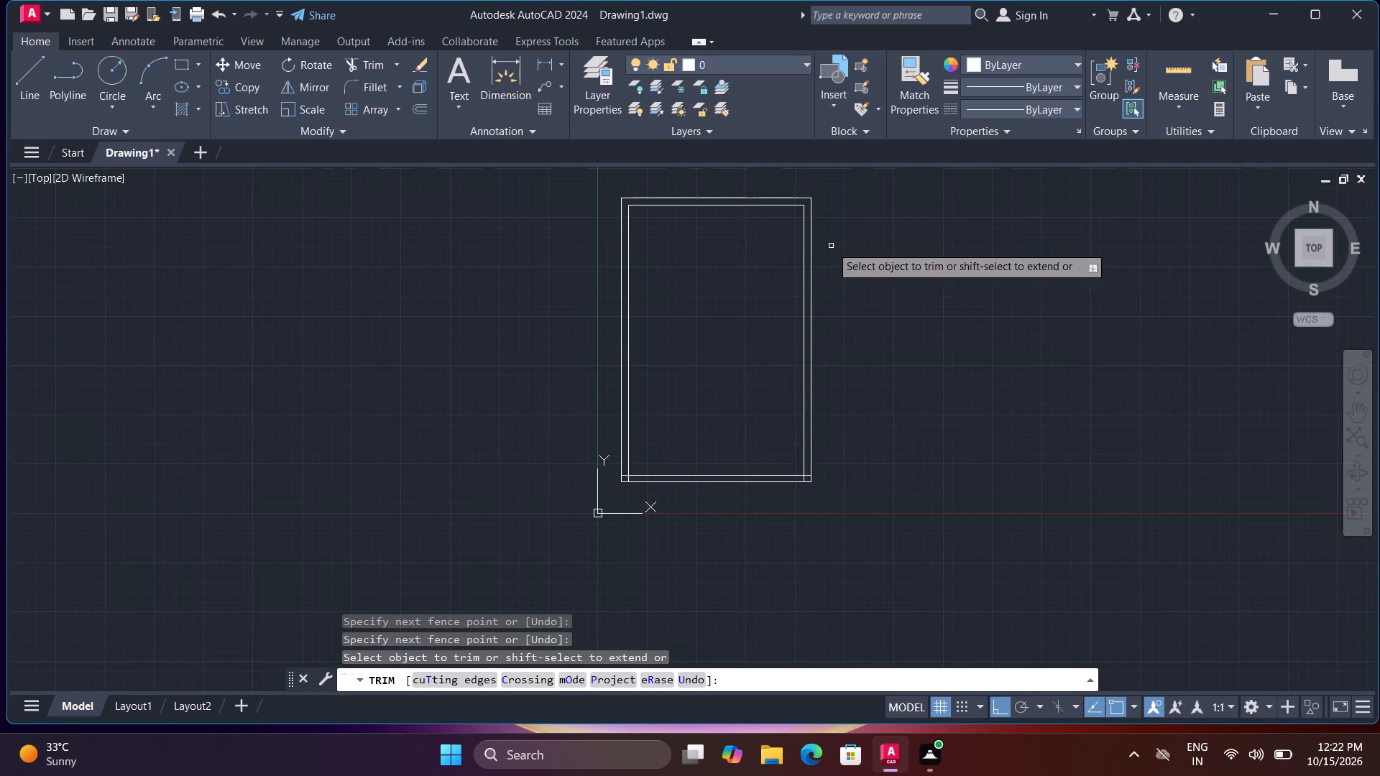
{"action": "scroll", "coordinate": [784, 489], "scroll_direction": "up", "scroll_amount": 4}
{"action": "left_click_drag", "start_coordinate": [937, 390], "coordinate": [904, 431]}
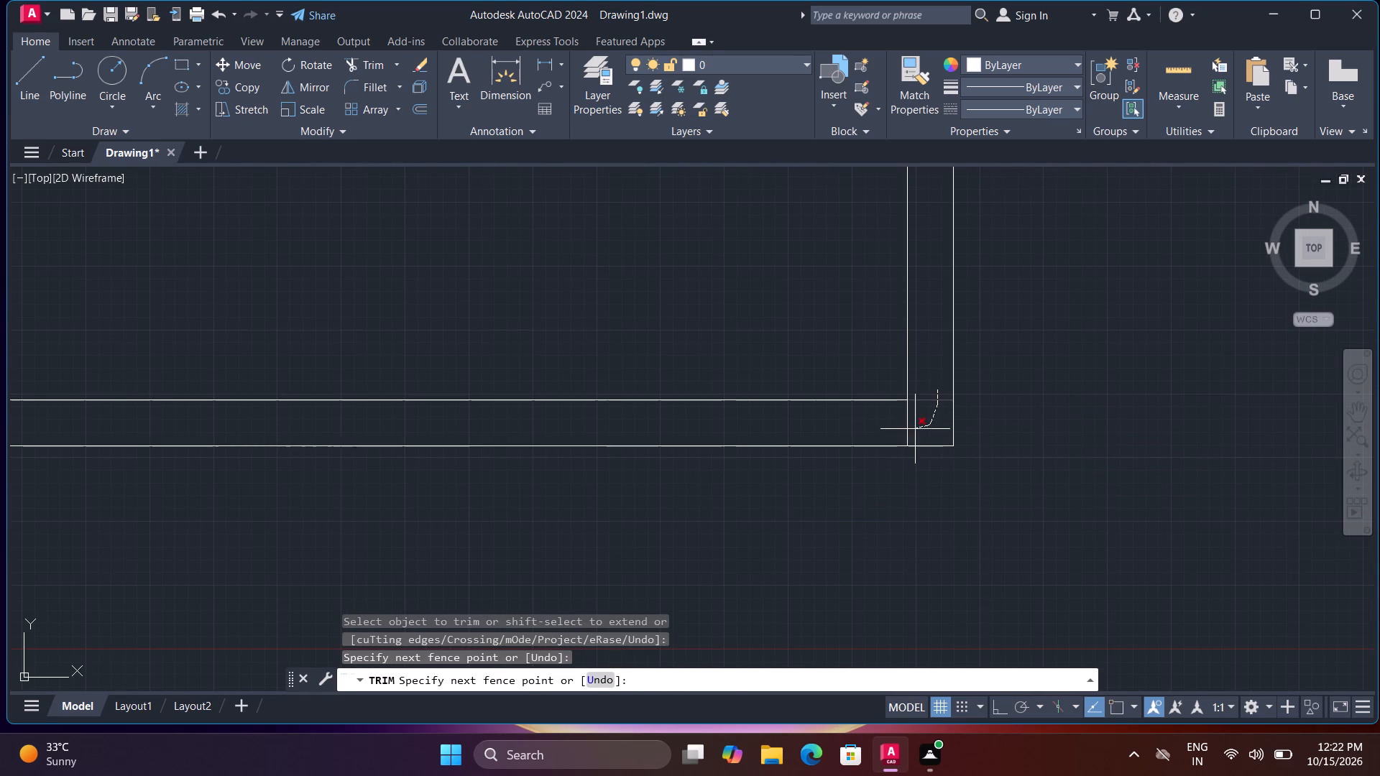
{"action": "left_click_drag", "start_coordinate": [904, 431], "coordinate": [883, 428]}
{"action": "scroll", "coordinate": [750, 441], "scroll_direction": "down", "scroll_amount": 4}
{"action": "scroll", "coordinate": [552, 447], "scroll_direction": "up", "scroll_amount": 4}
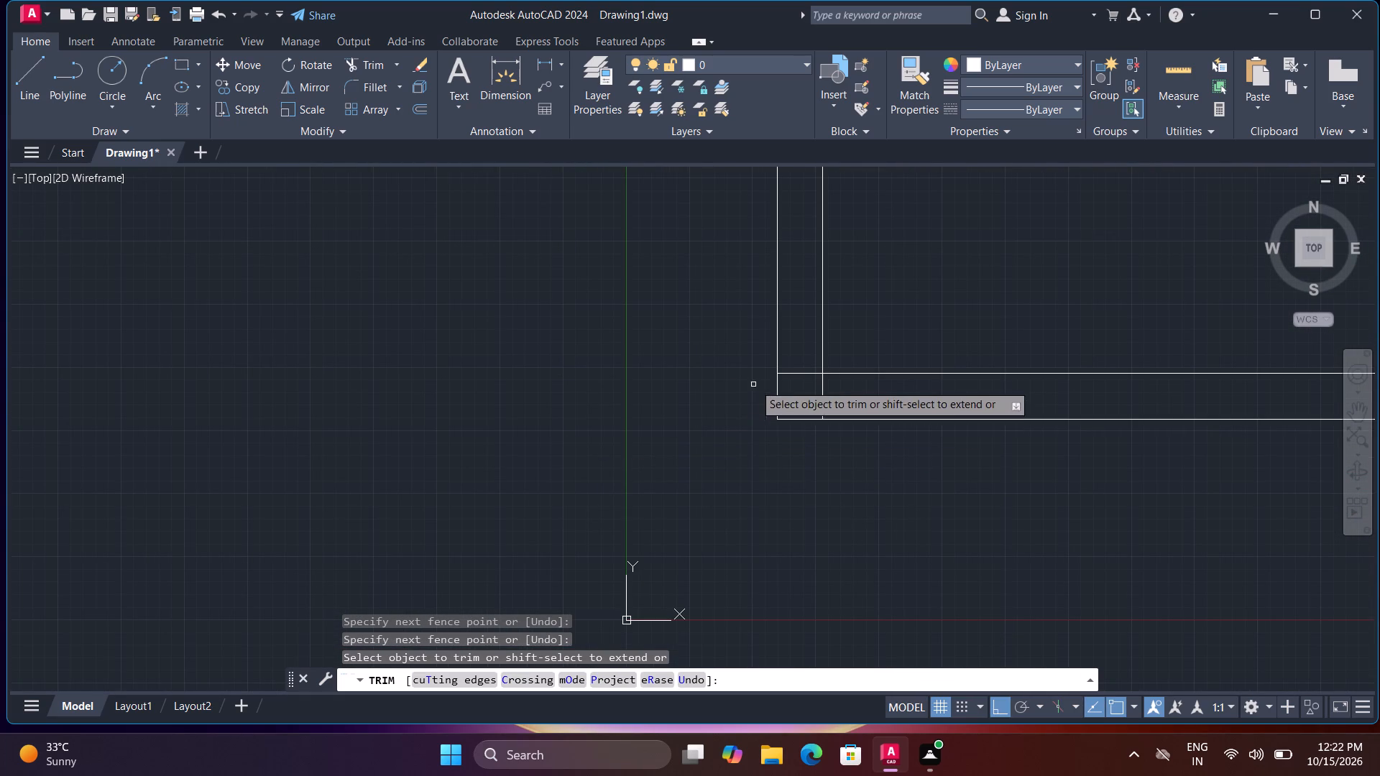
{"action": "left_click_drag", "start_coordinate": [799, 359], "coordinate": [845, 406]}
{"action": "scroll", "coordinate": [844, 404], "scroll_direction": "down", "scroll_amount": 4}
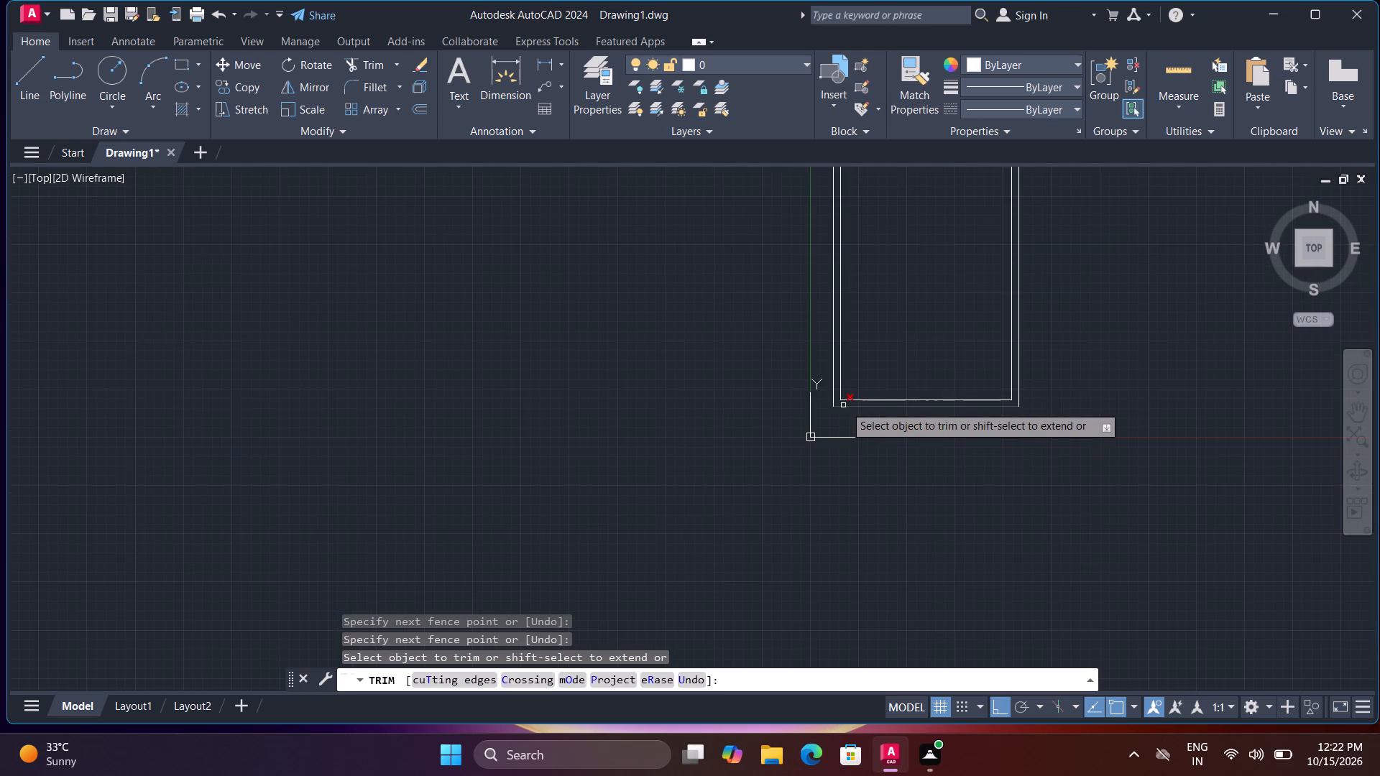
{"action": "scroll", "coordinate": [931, 341], "scroll_direction": "up", "scroll_amount": 1}
{"action": "scroll", "coordinate": [931, 331], "scroll_direction": "down", "scroll_amount": 2}
{"action": "scroll", "coordinate": [936, 264], "scroll_direction": "up", "scroll_amount": 2}
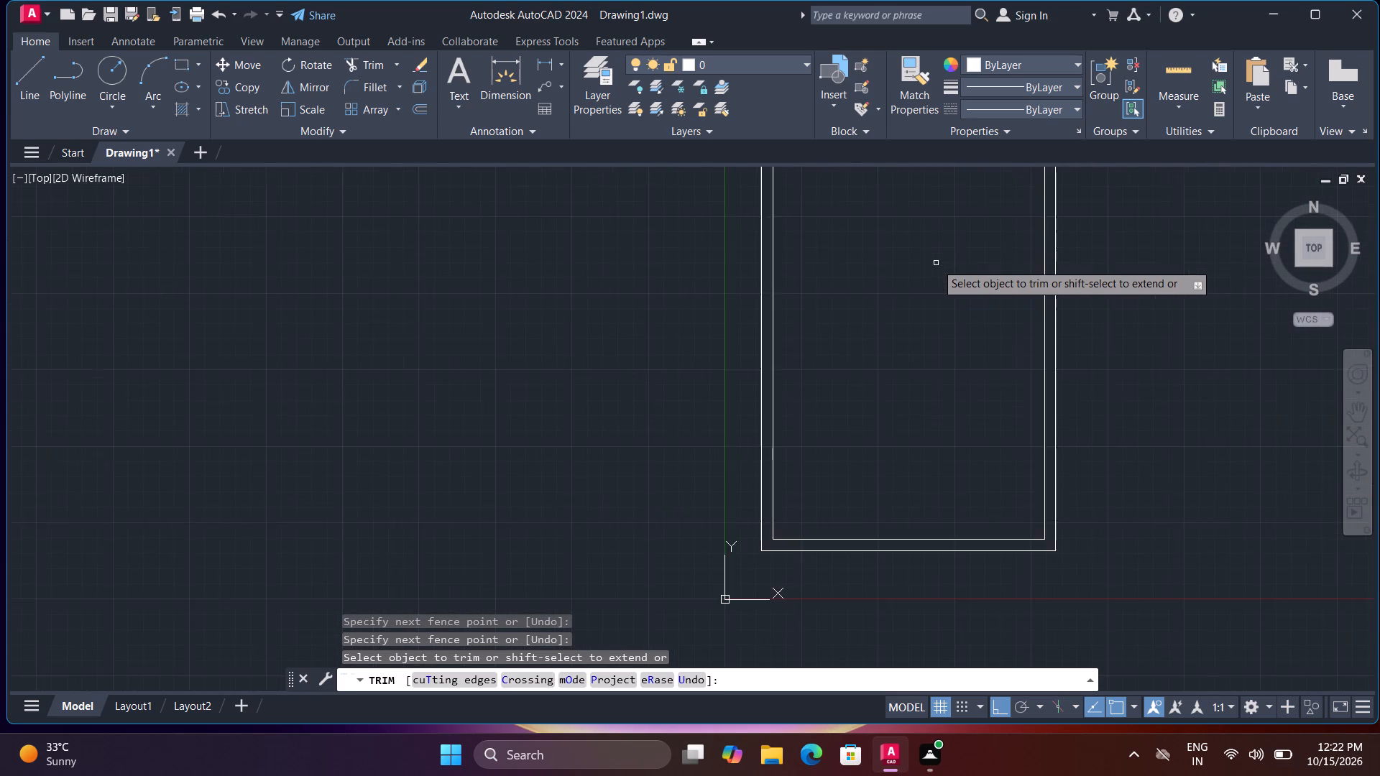
{"action": "scroll", "coordinate": [936, 263], "scroll_direction": "down", "scroll_amount": 2}
{"action": "scroll", "coordinate": [947, 215], "scroll_direction": "up", "scroll_amount": 3}
{"action": "scroll", "coordinate": [946, 213], "scroll_direction": "down", "scroll_amount": 1}
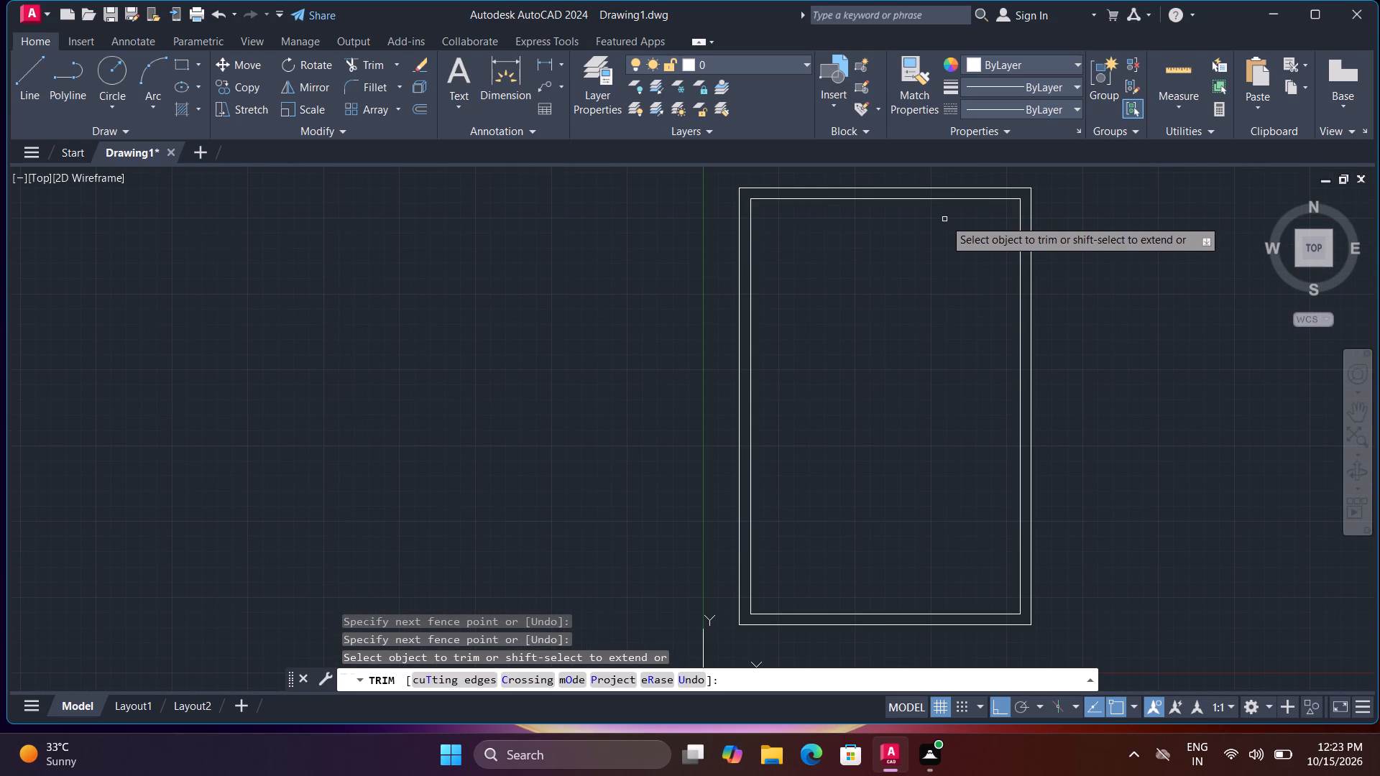
{"action": "key", "text": "Escape"}
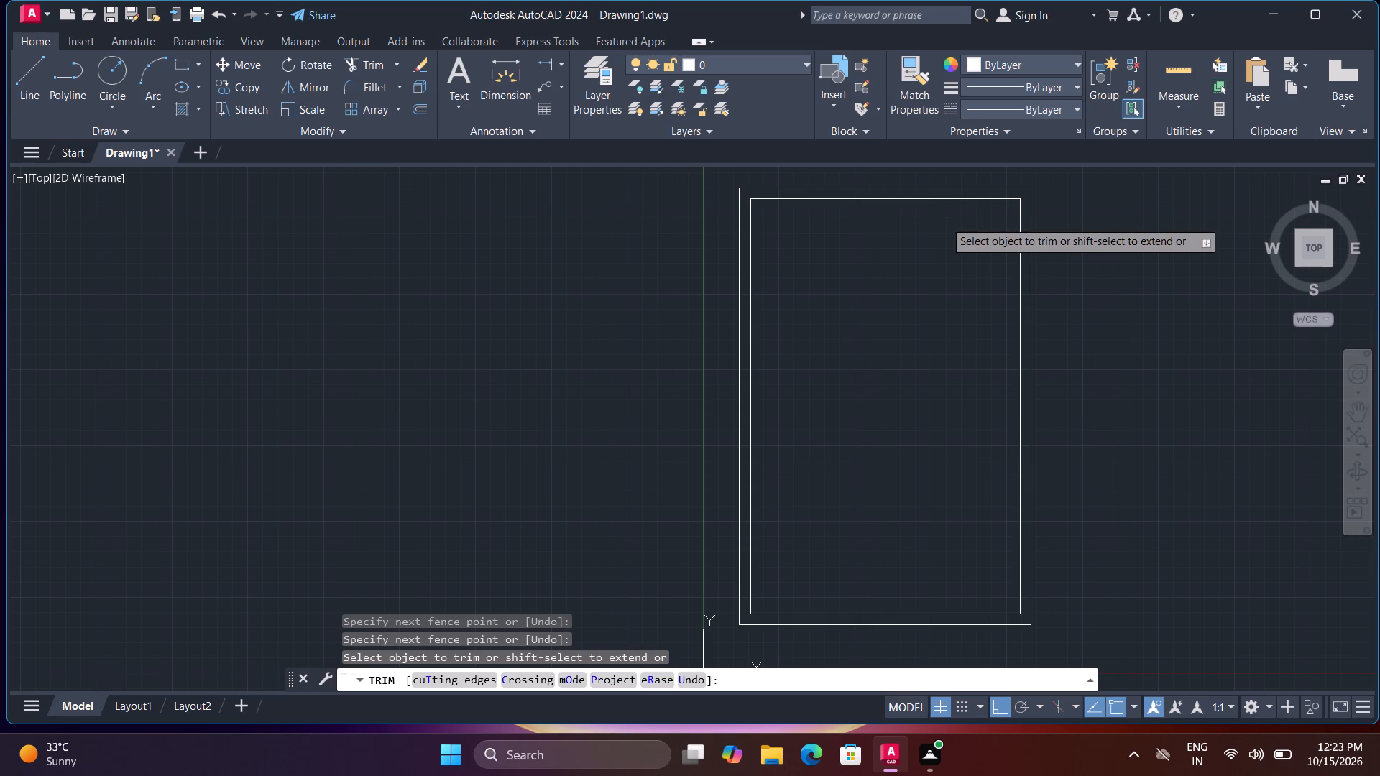
Using Offset with the Through option, lay out a vertical 4" thick partition 5'6" to the right of the left wall's inner line.
{"action": "type", "text": "o"}
{"action": "key", "text": "space"}
{"action": "type", "text": "t"}
{"action": "key", "text": "space"}
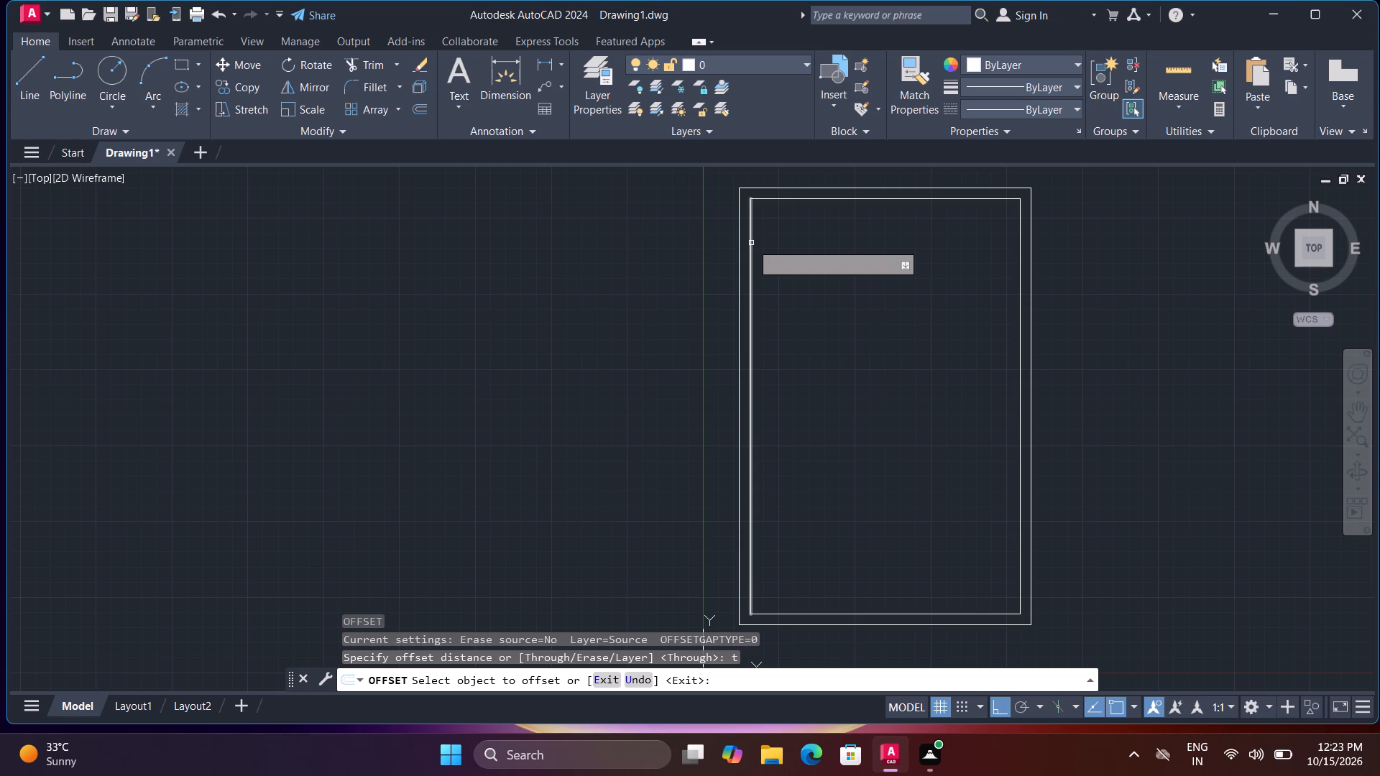
{"action": "left_click", "coordinate": [753, 243]}
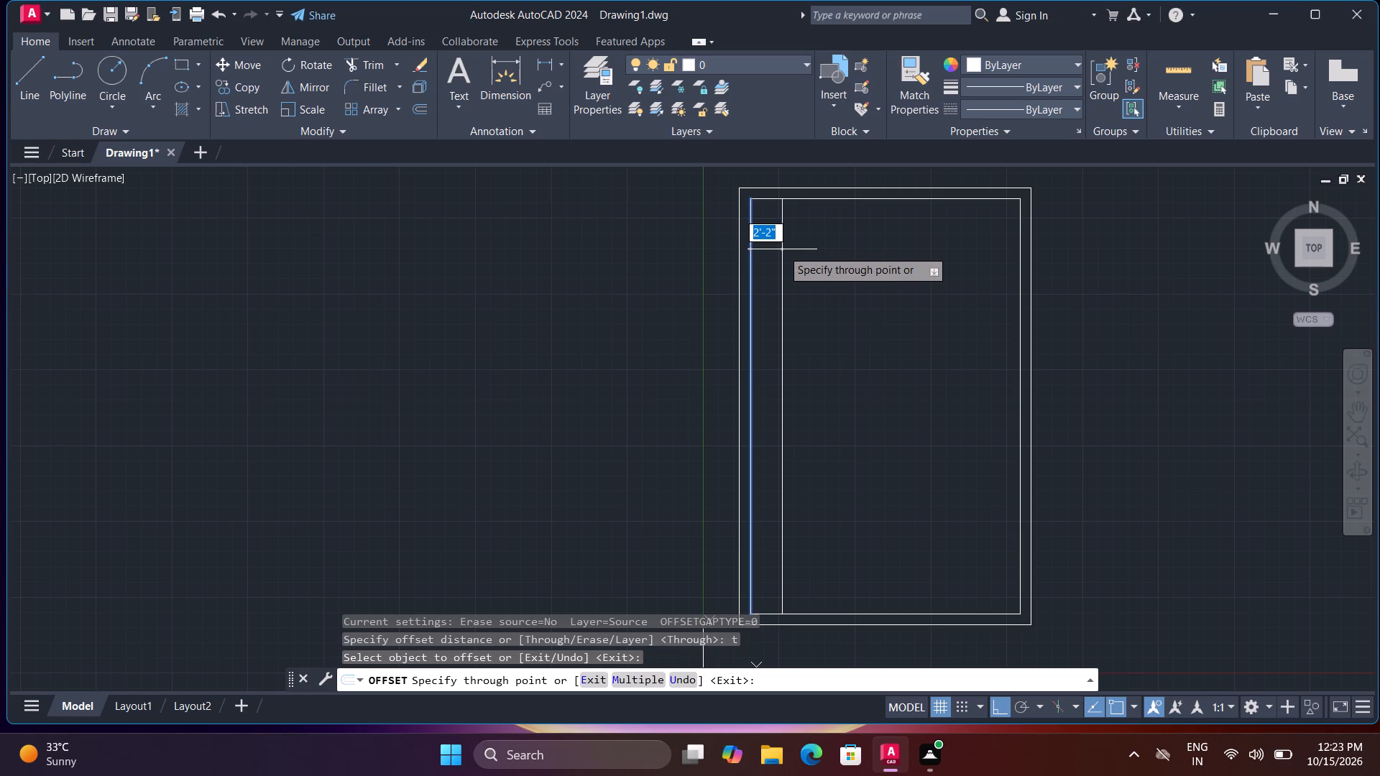
{"action": "key", "text": "4"}
{"action": "key", "text": "BackSpace"}
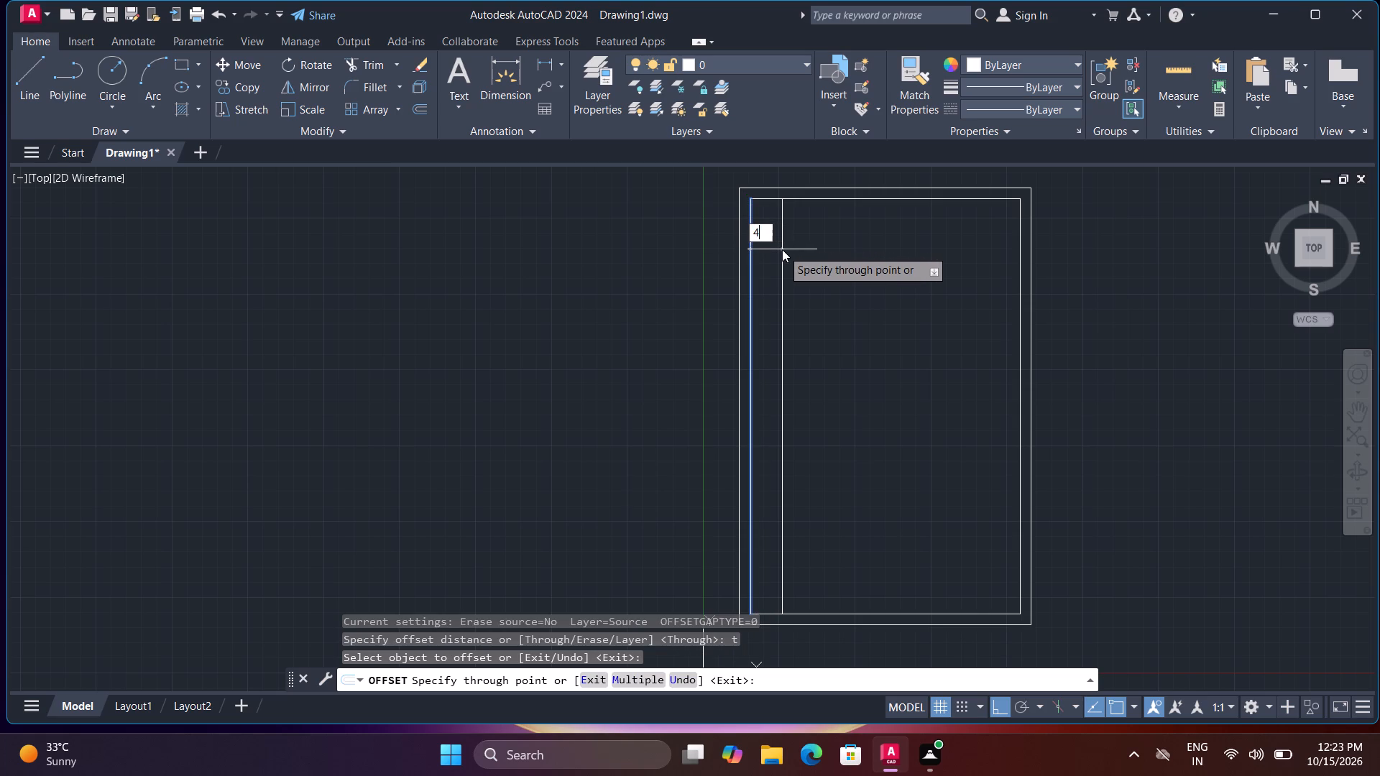
{"action": "key", "text": "5"}
{"action": "type", "text": "'6"}
{"action": "key", "text": "shift+quotedbl"}
{"action": "key", "text": "Return"}
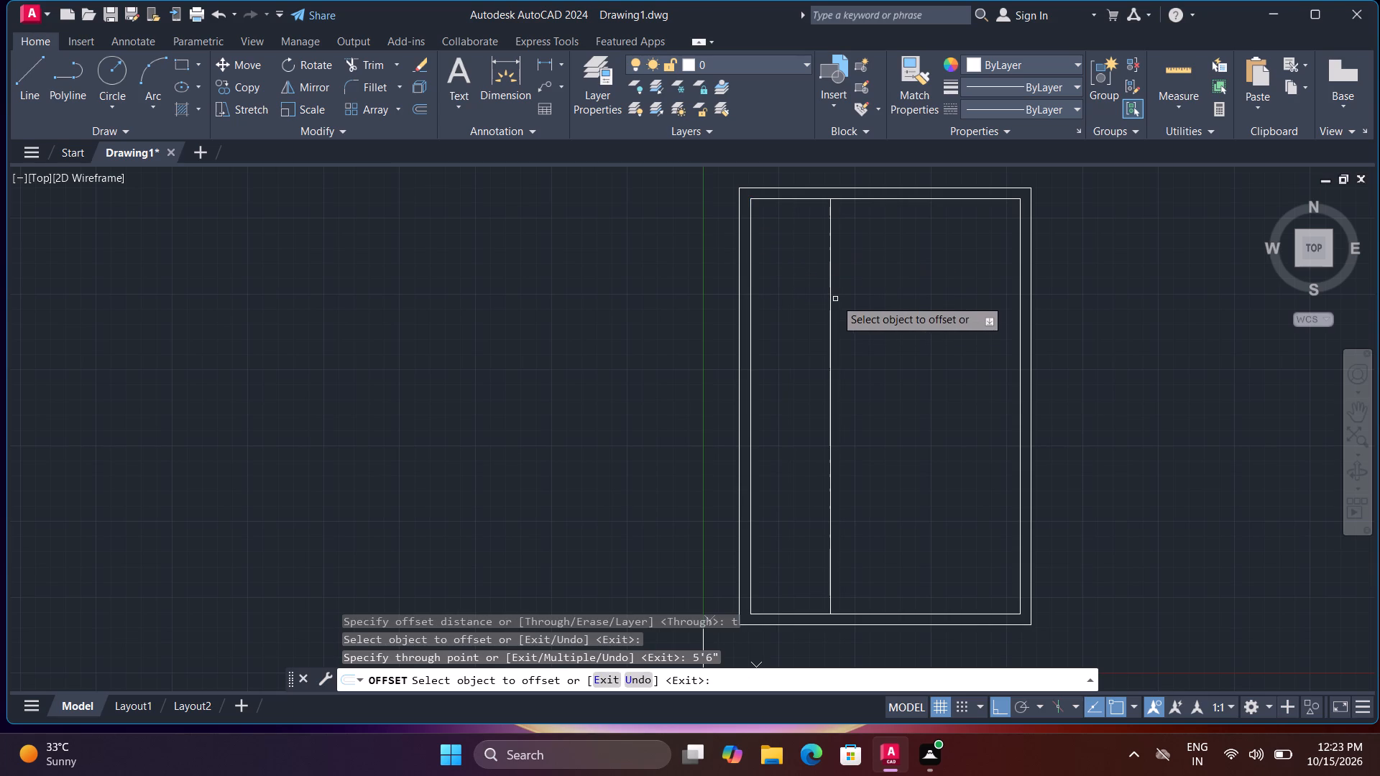
{"action": "left_click", "coordinate": [831, 295]}
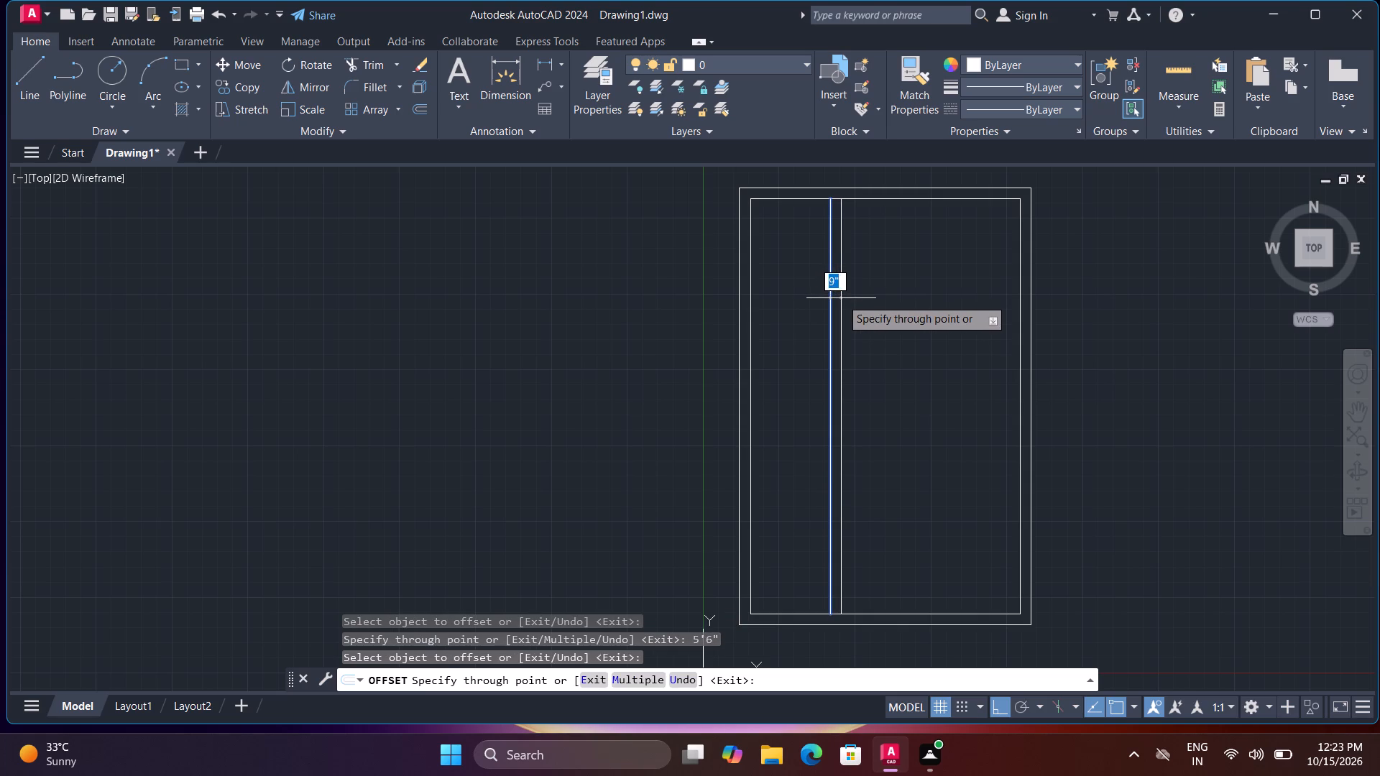
{"action": "key", "text": "4"}
{"action": "key", "text": "shift+quotedbl"}
{"action": "key", "text": "Return"}
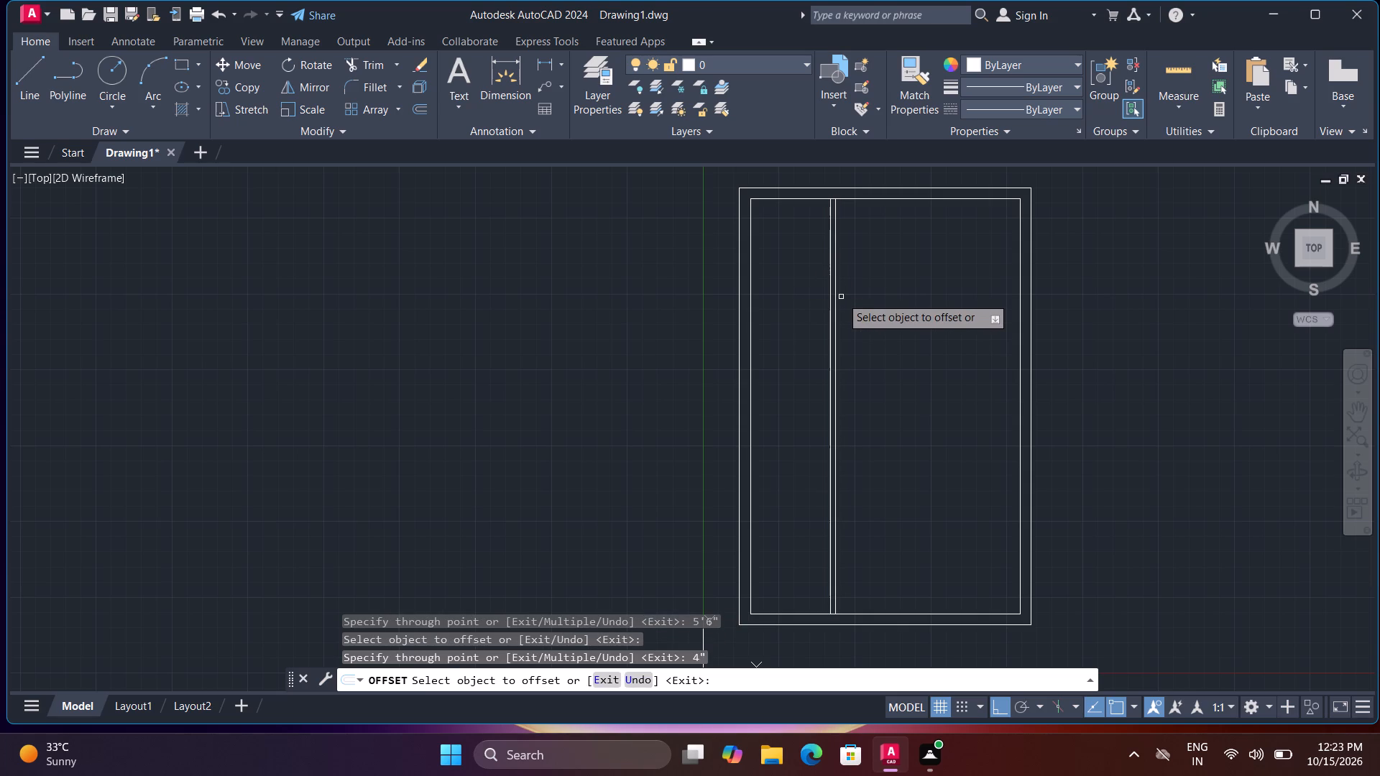
Offset the partition's right line 3'6" to the right and thicken it with another 4" offset to form a second vertical partition.
{"action": "scroll", "coordinate": [841, 297], "scroll_direction": "up", "scroll_amount": 2}
{"action": "scroll", "coordinate": [841, 297], "scroll_direction": "down", "scroll_amount": 2}
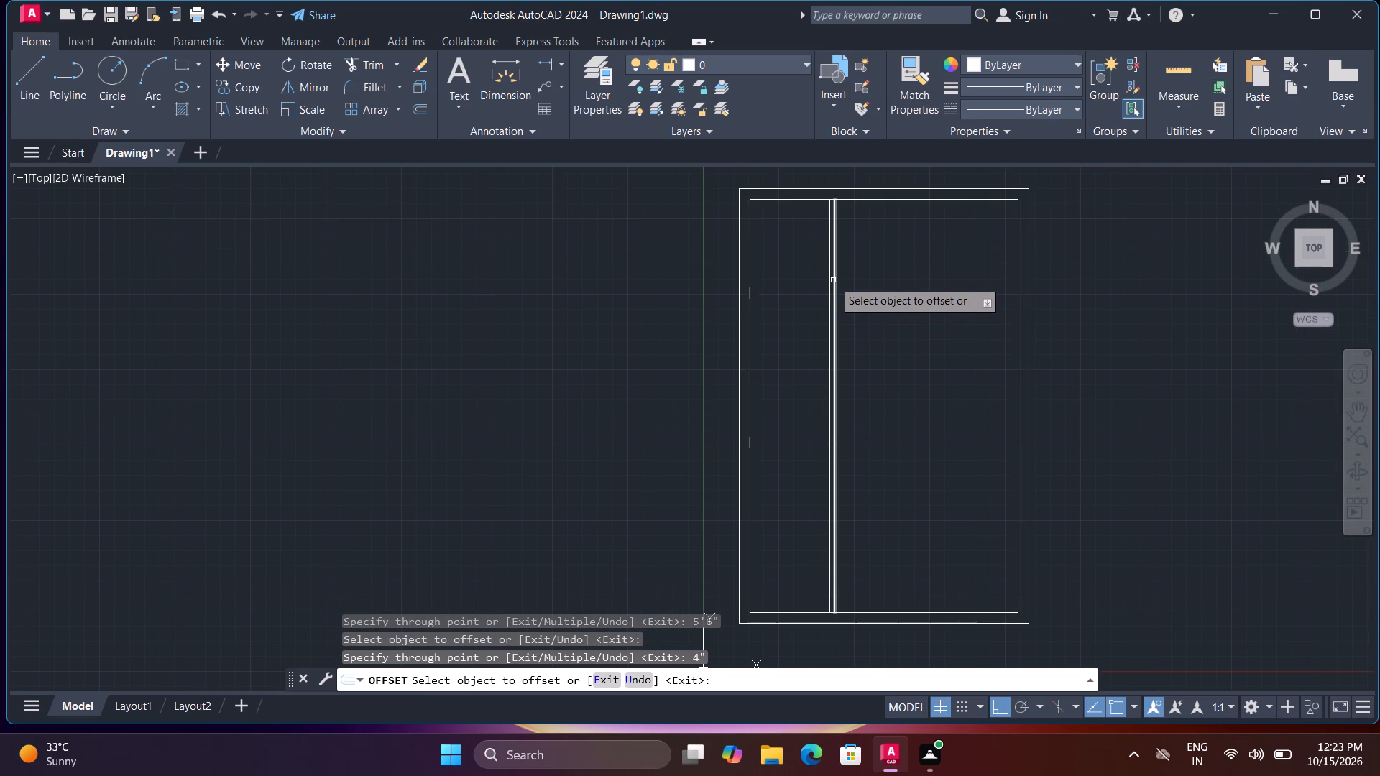
{"action": "left_click", "coordinate": [834, 280]}
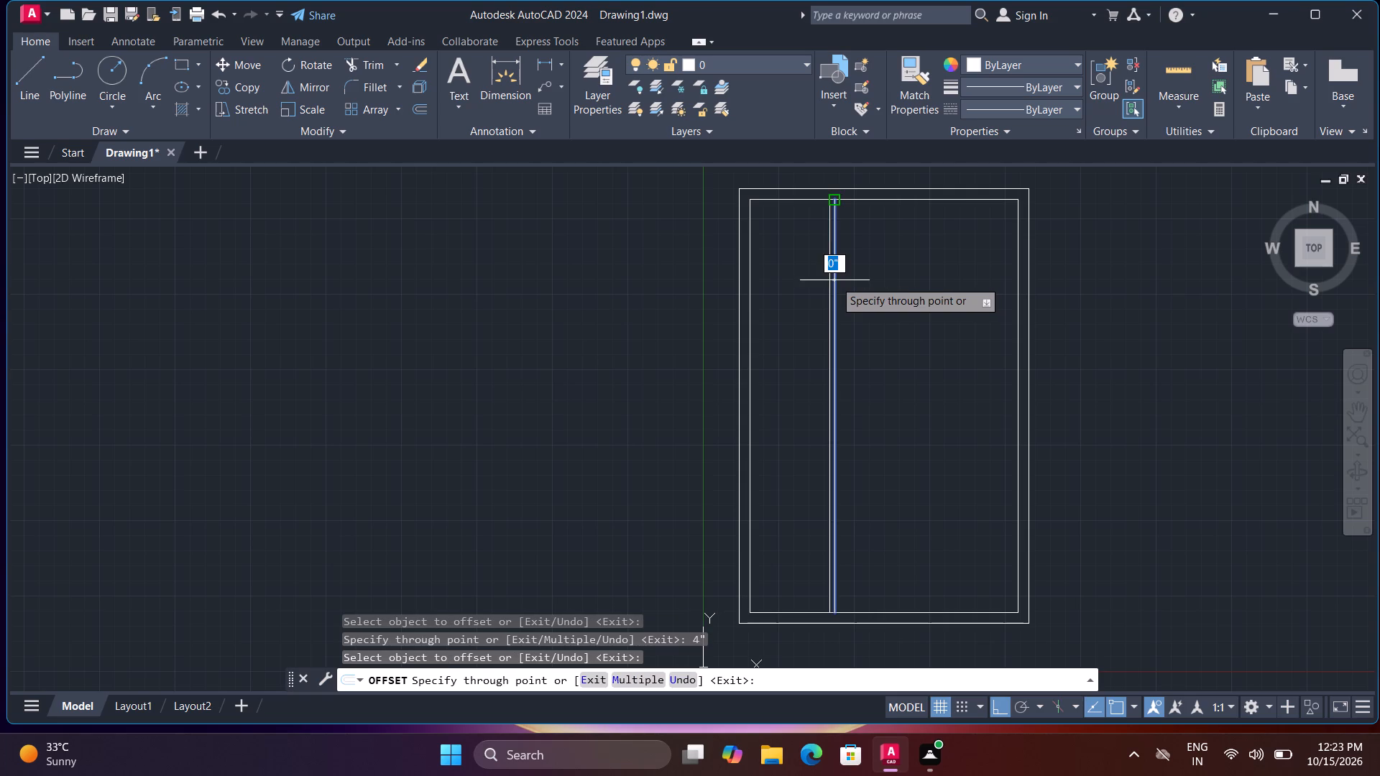
{"action": "type", "text": "3'6"}
{"action": "key", "text": "shift+quotedbl"}
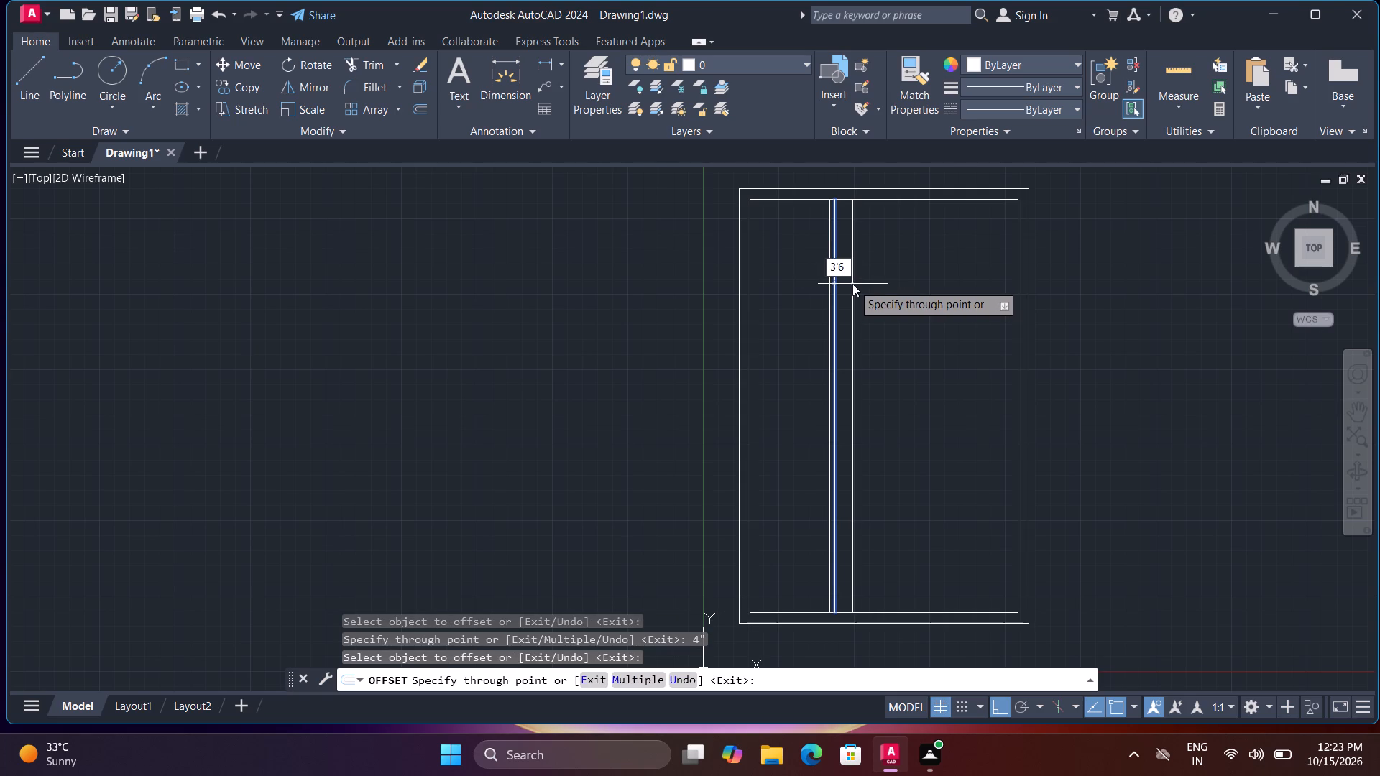
{"action": "key", "text": "Return"}
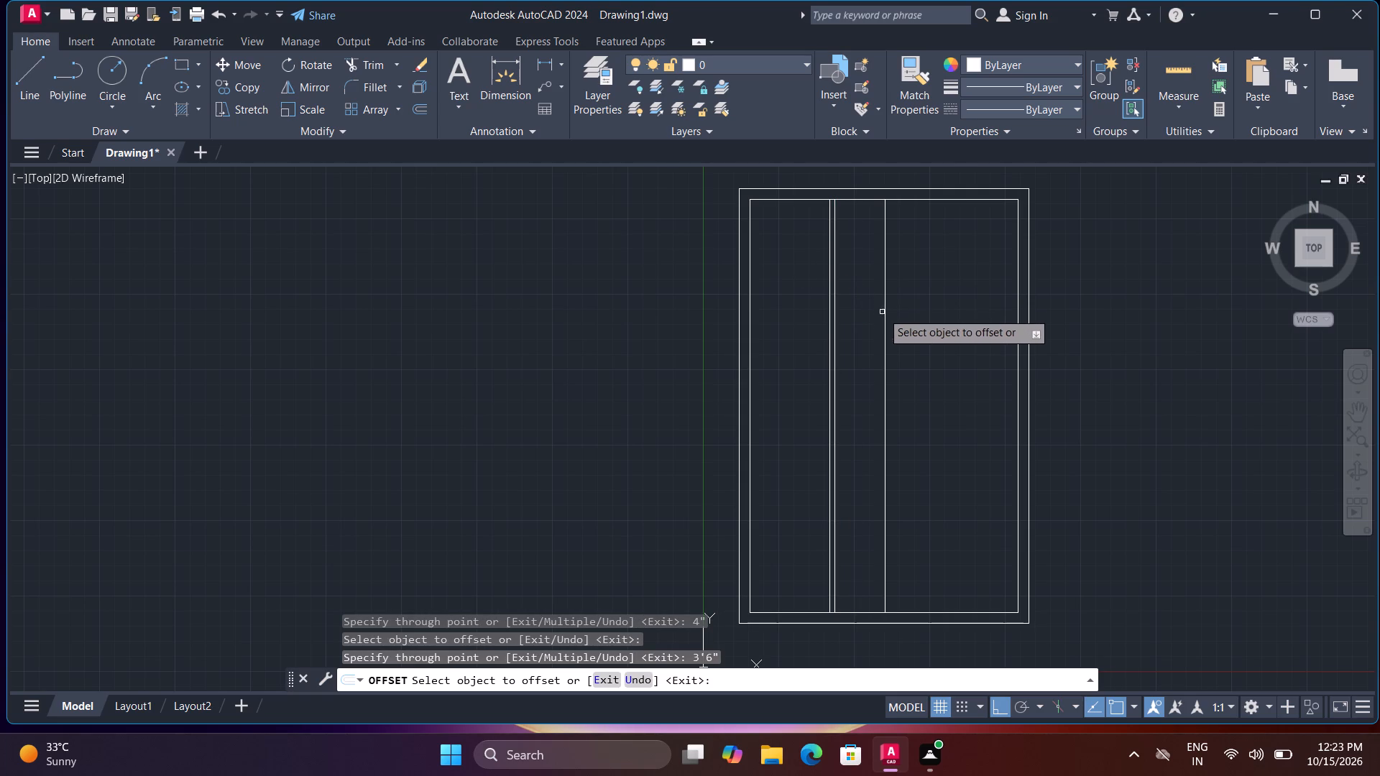
{"action": "left_click", "coordinate": [885, 315]}
{"action": "key", "text": "4"}
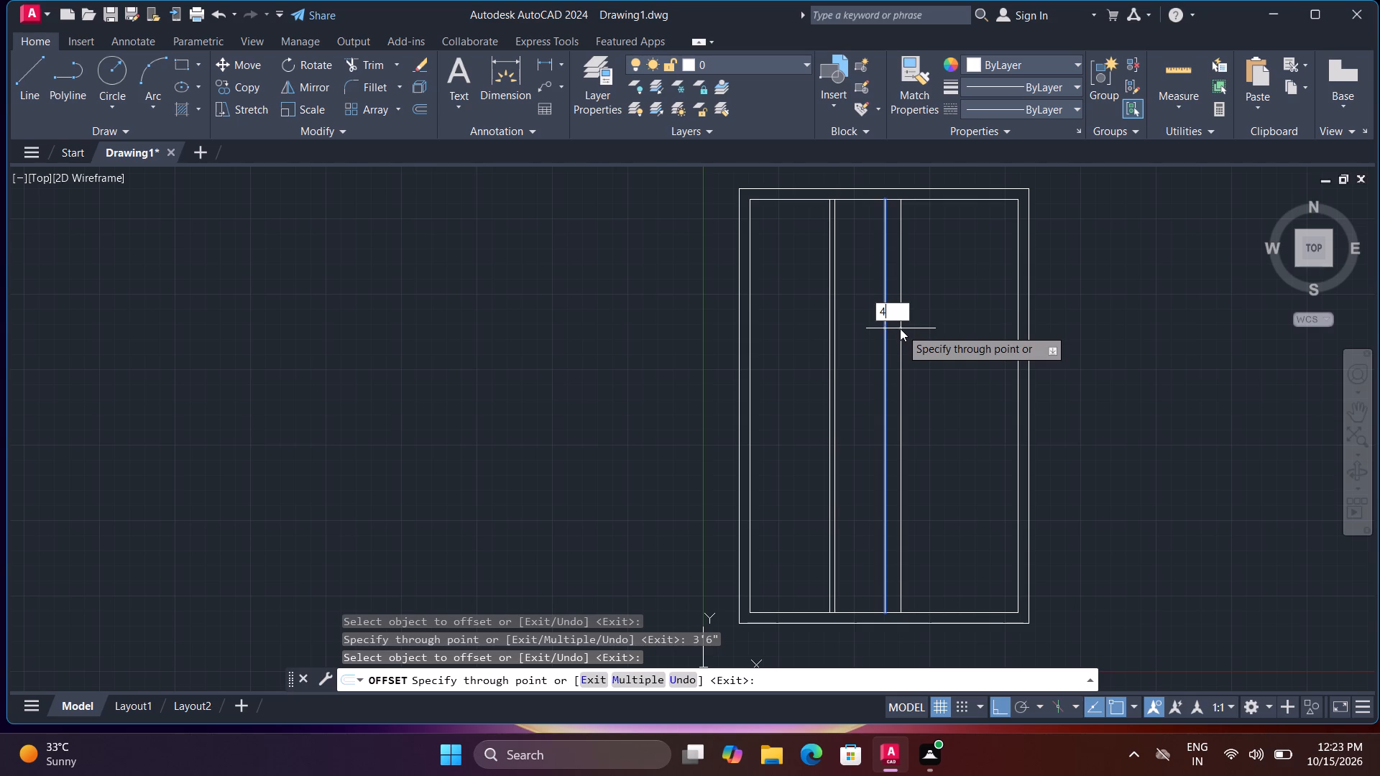
{"action": "key", "text": "shift+quotedbl"}
{"action": "key", "text": "Return"}
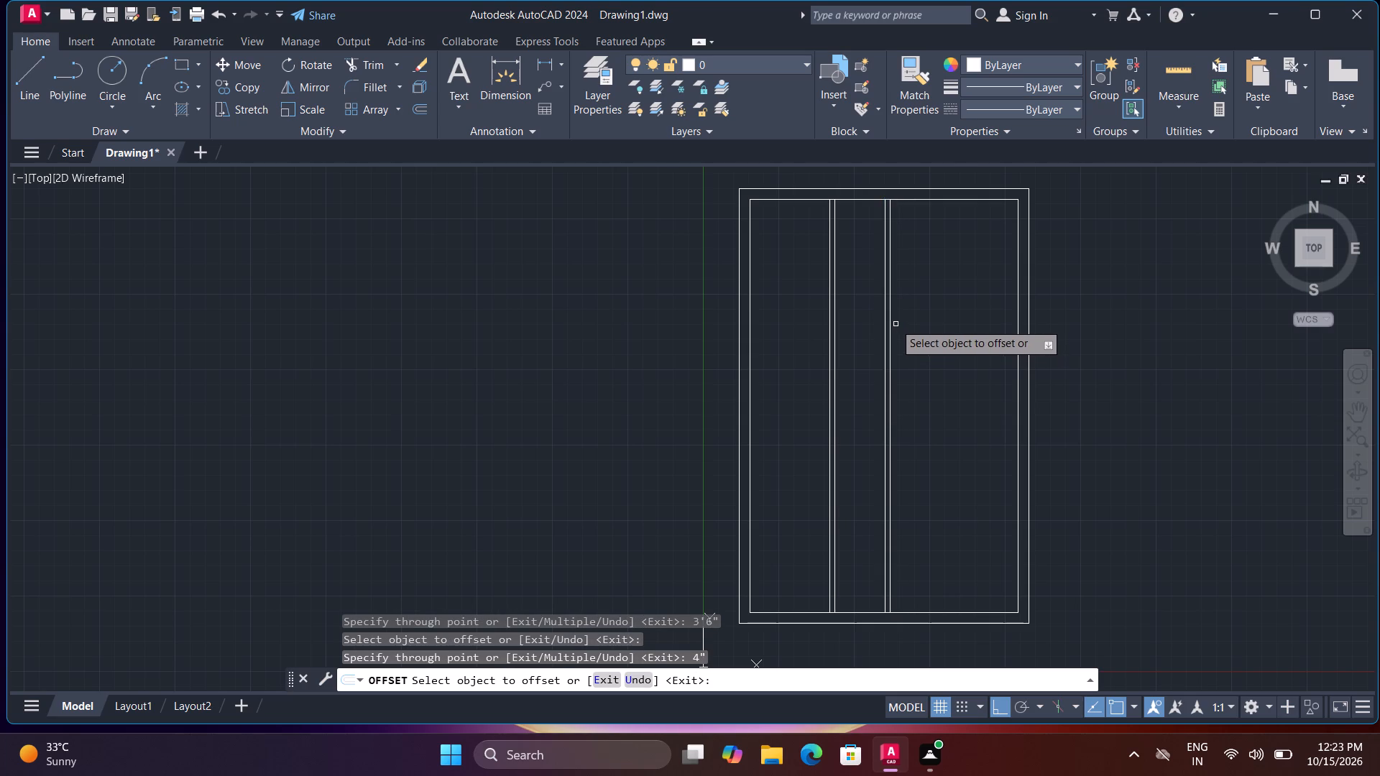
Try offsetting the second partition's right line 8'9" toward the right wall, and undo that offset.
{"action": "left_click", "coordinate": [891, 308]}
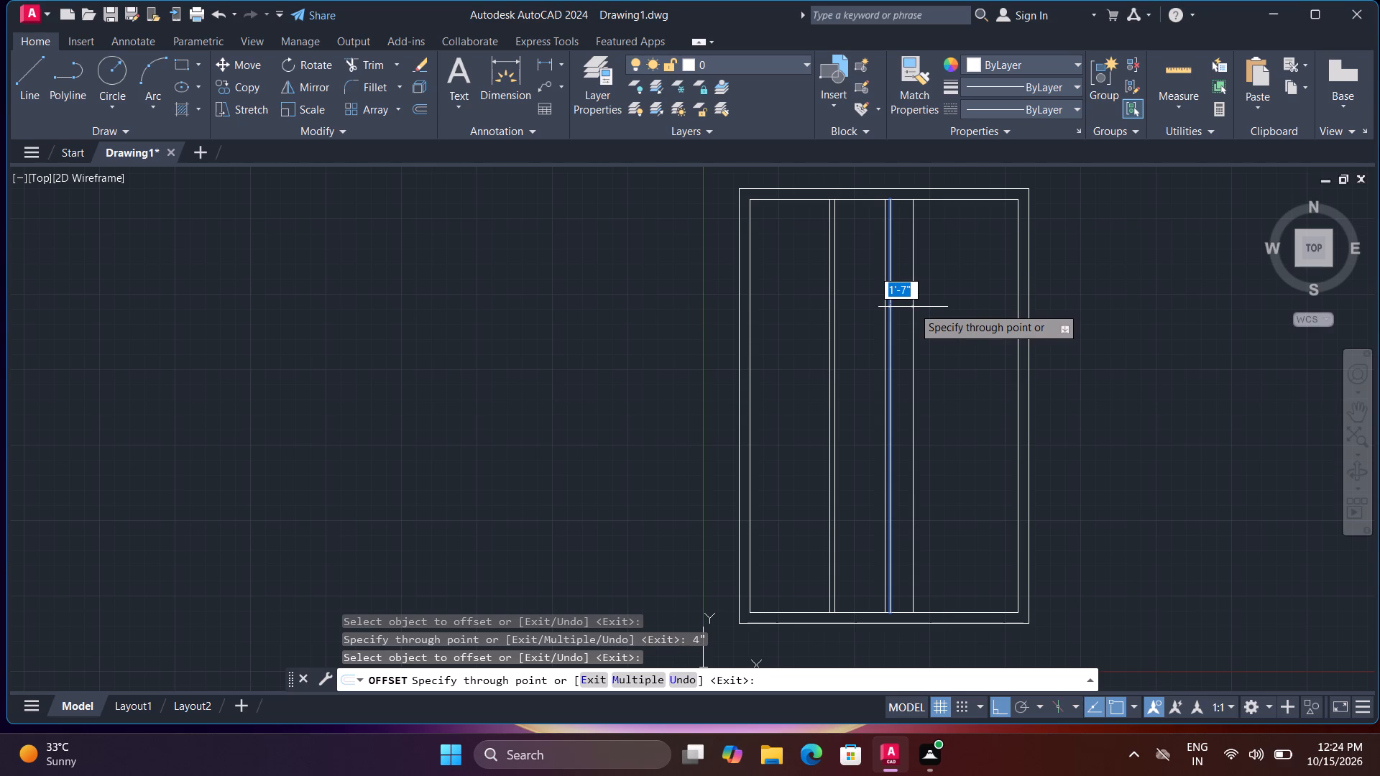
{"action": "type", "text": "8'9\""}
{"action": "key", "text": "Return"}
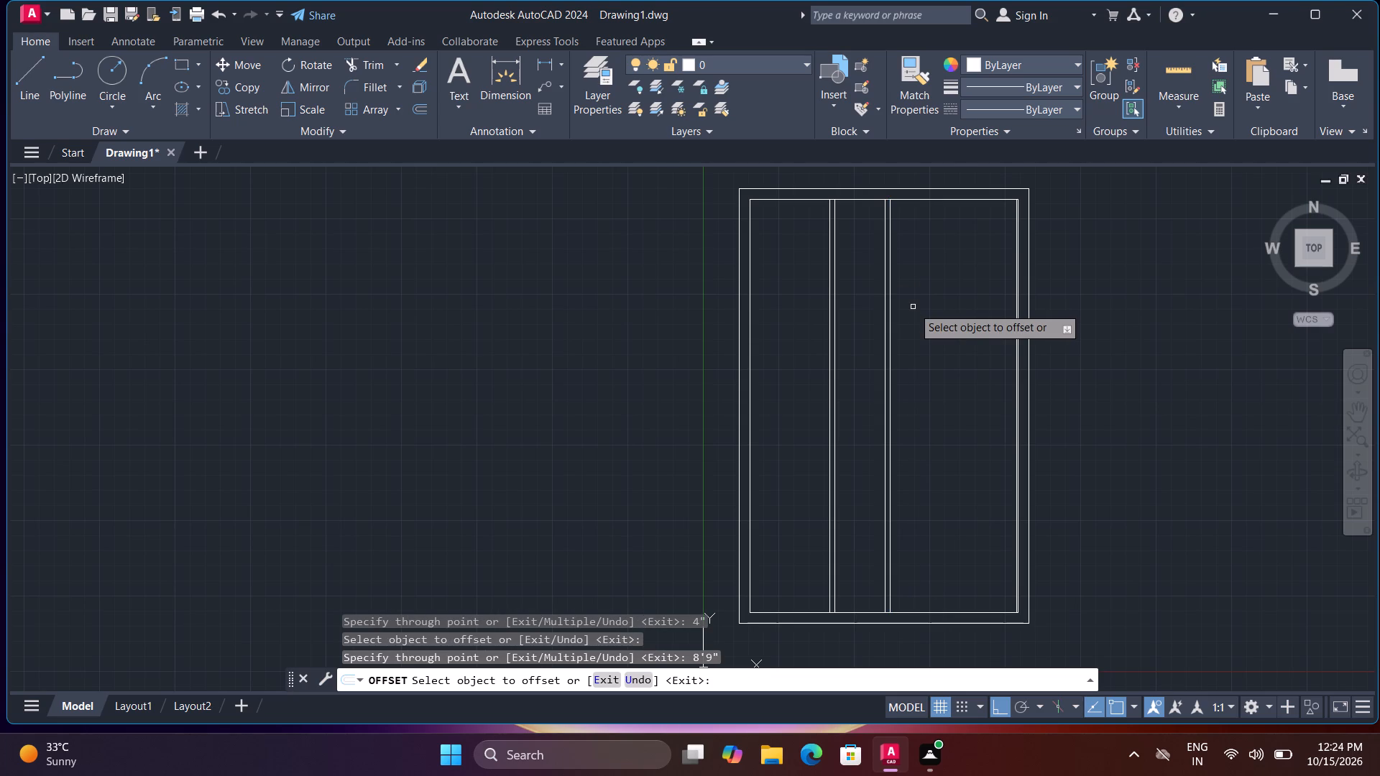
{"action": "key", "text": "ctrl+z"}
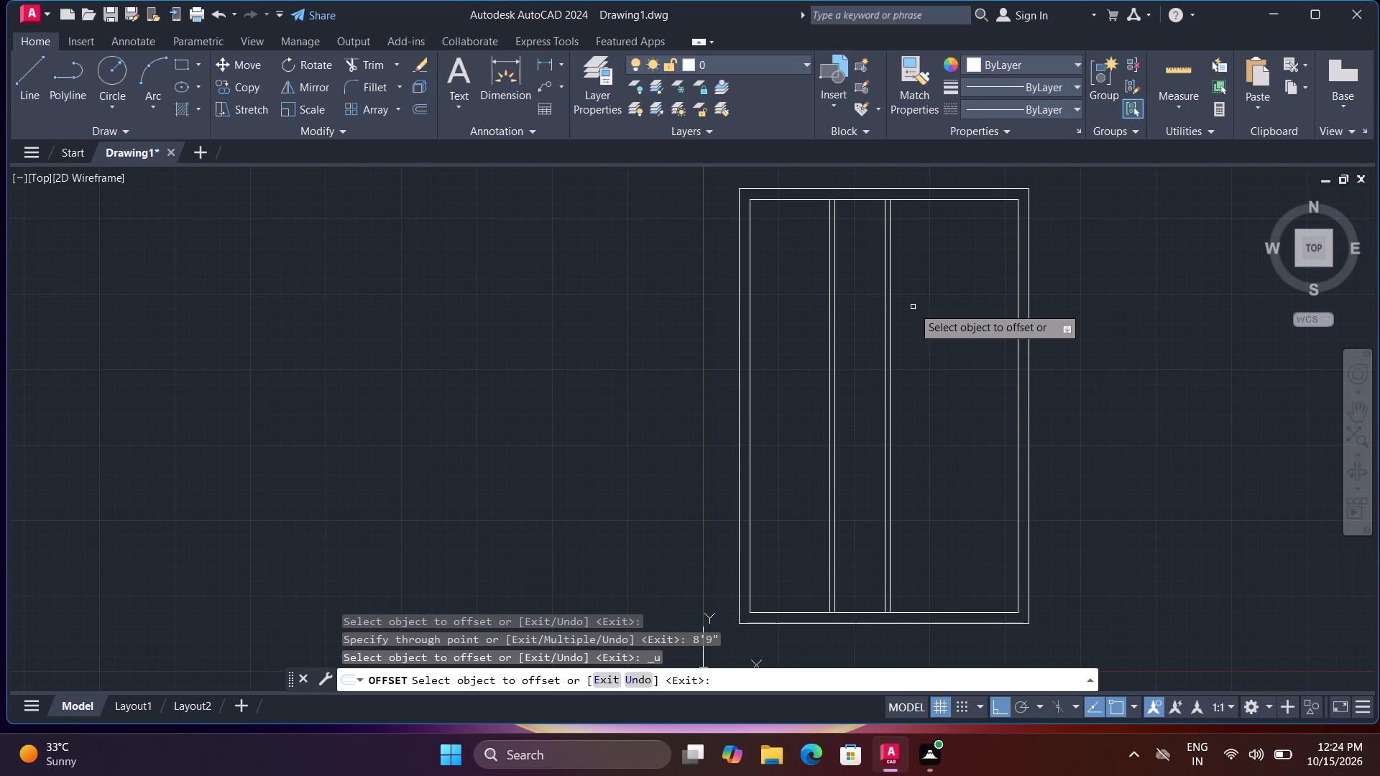
Lay out a horizontal 4" thick partition 7' below the top wall's inner line with two offsets.
{"action": "middle_click_drag", "start_coordinate": [860, 269], "coordinate": [916, 379]}
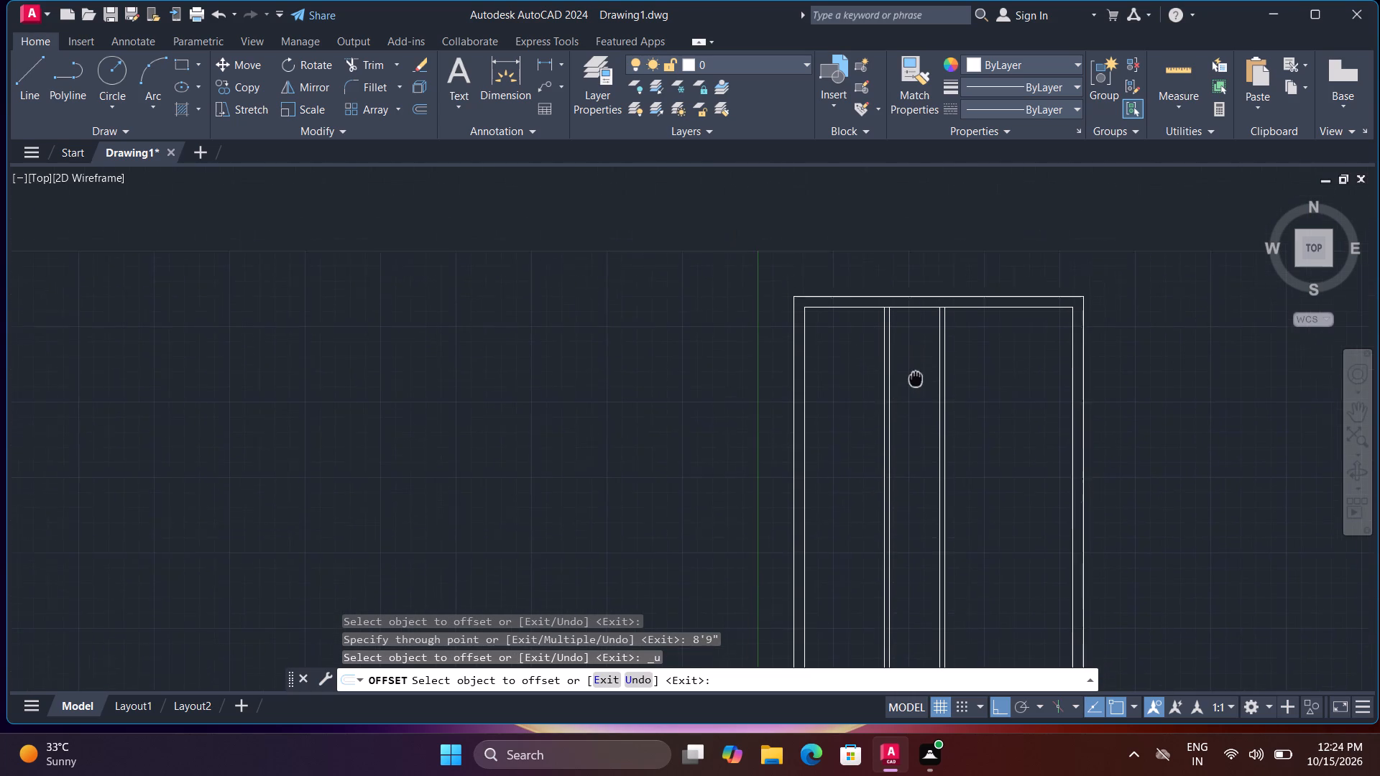
{"action": "middle_click_drag", "start_coordinate": [916, 379], "coordinate": [914, 379]}
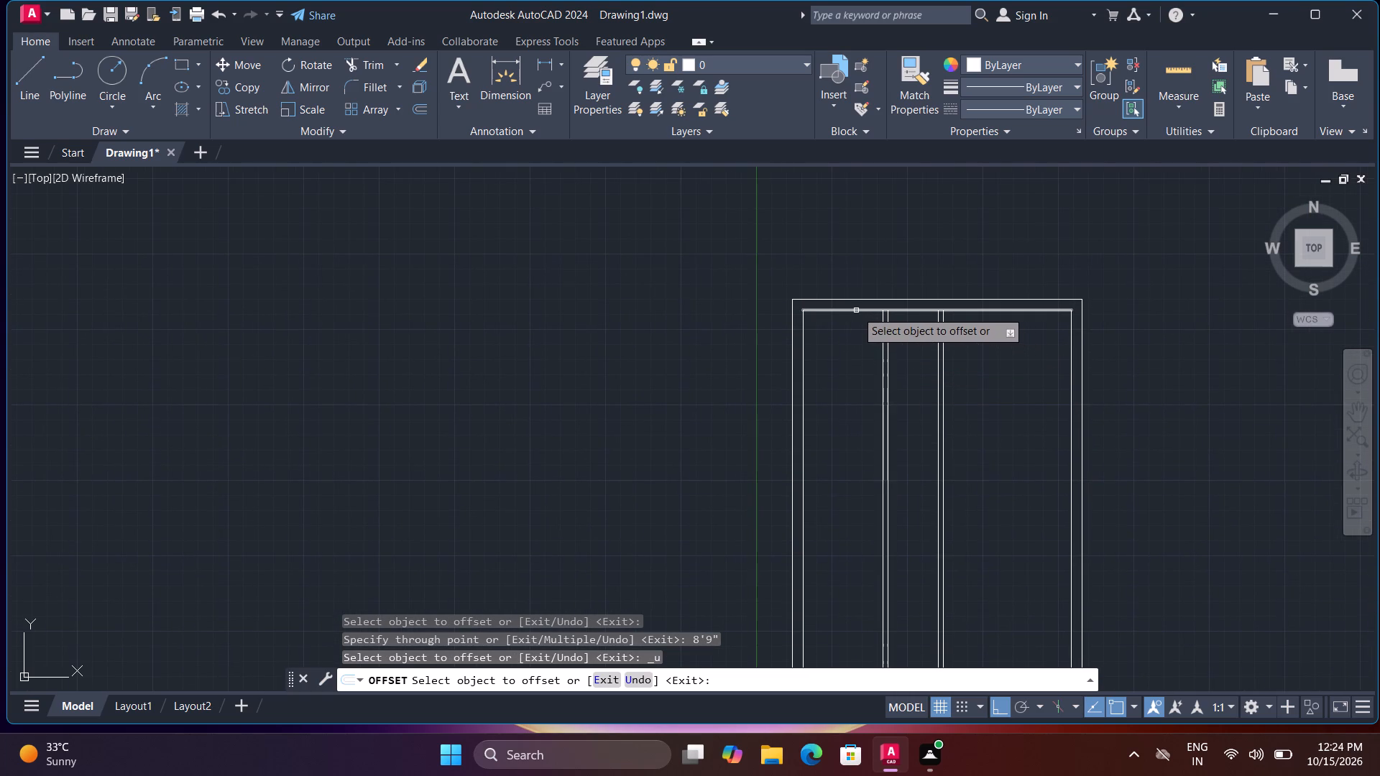
{"action": "left_click", "coordinate": [855, 310]}
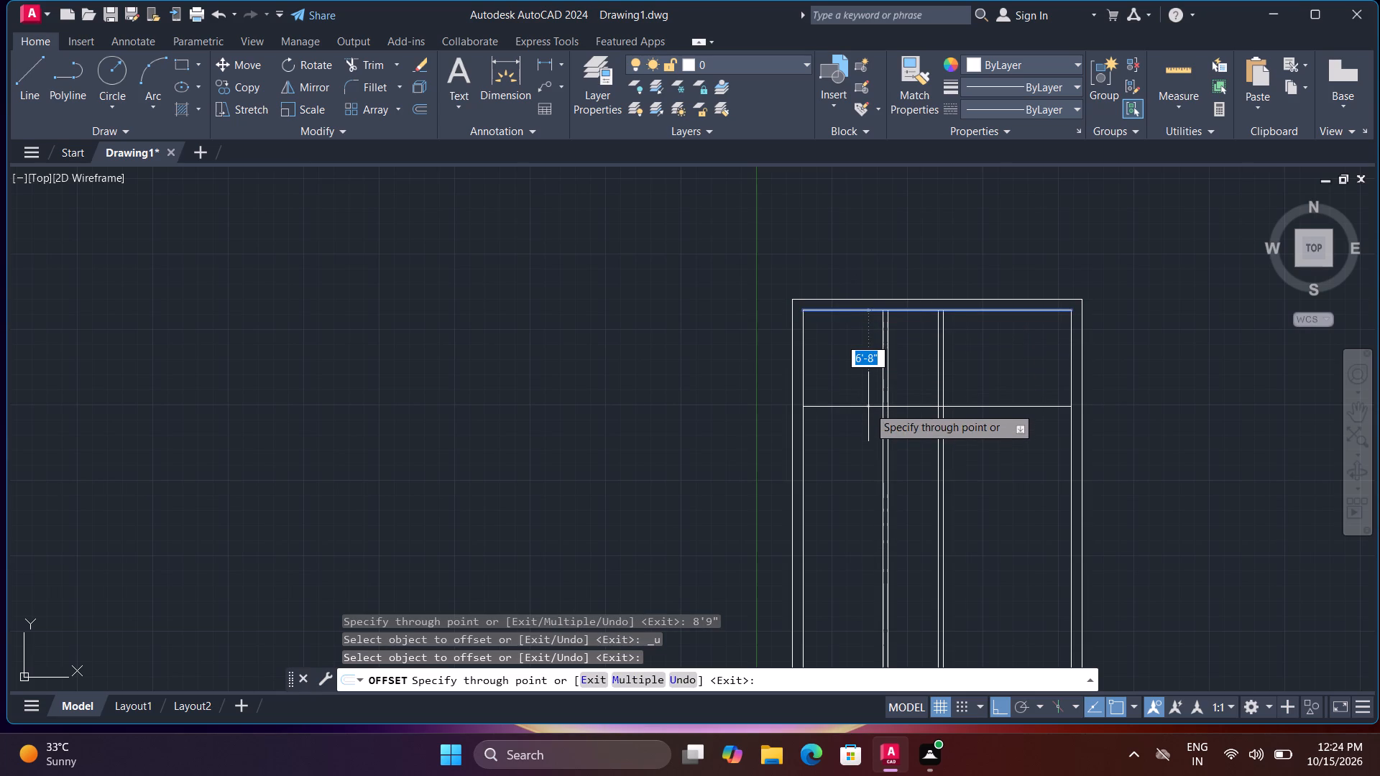
{"action": "key", "text": "7"}
{"action": "key", "text": "apostrophe"}
{"action": "key", "text": "Return"}
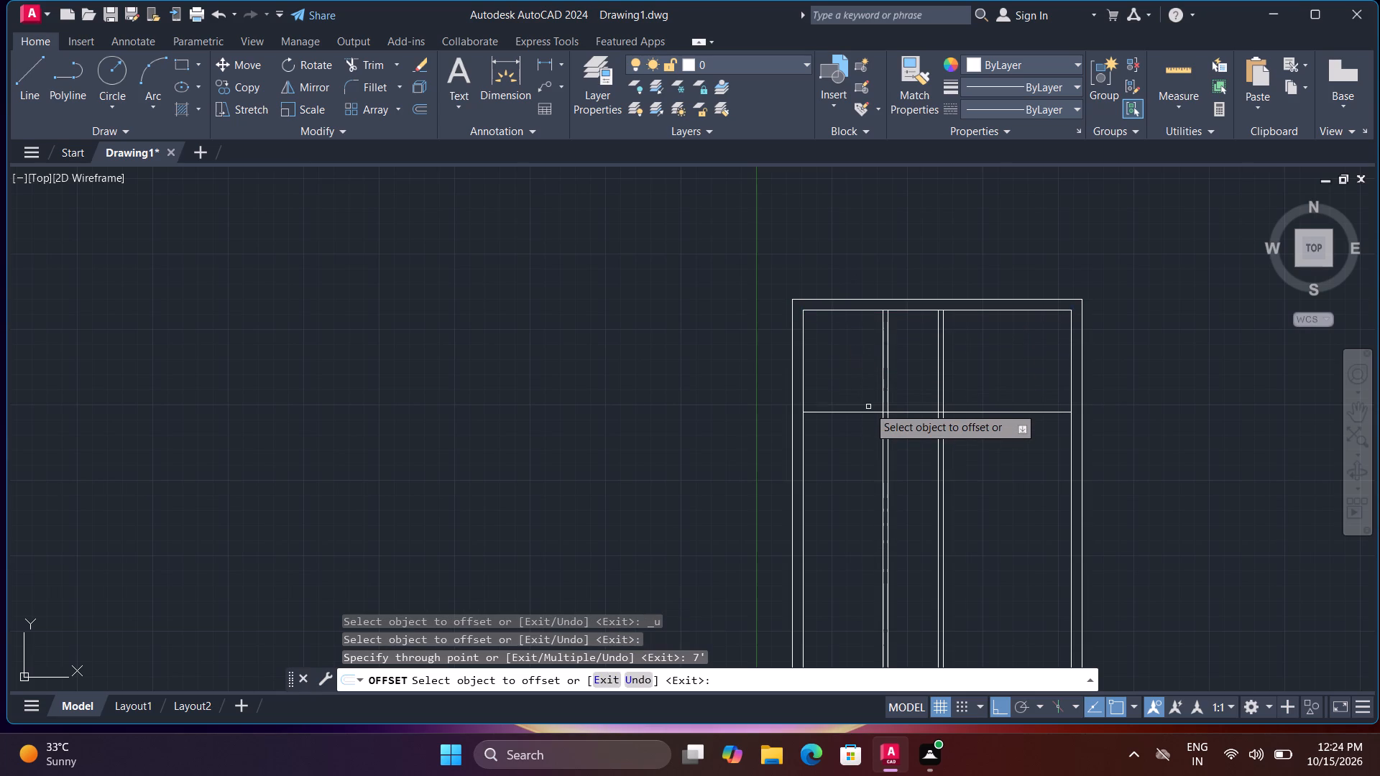
{"action": "left_click", "coordinate": [868, 410]}
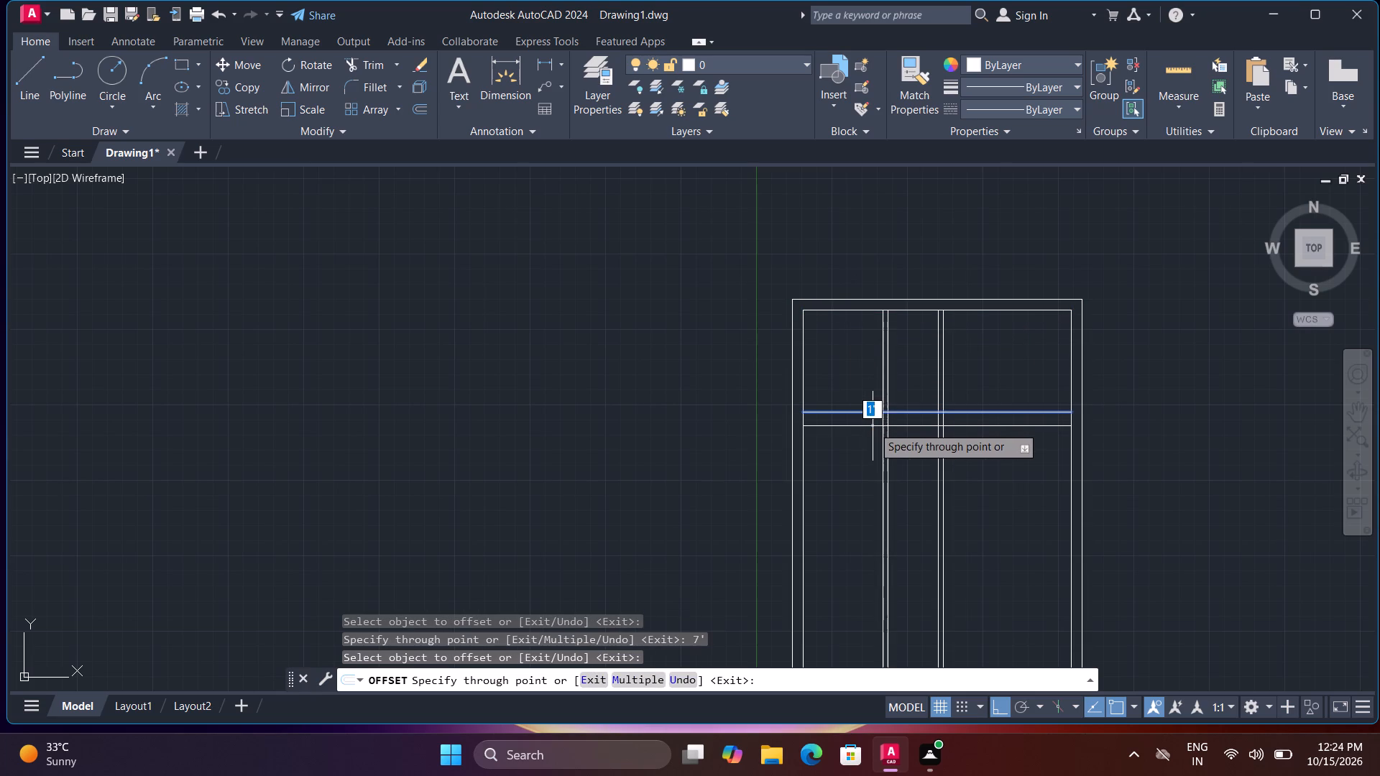
{"action": "key", "text": "4"}
{"action": "key", "text": "shift+quotedbl"}
{"action": "key", "text": "Return"}
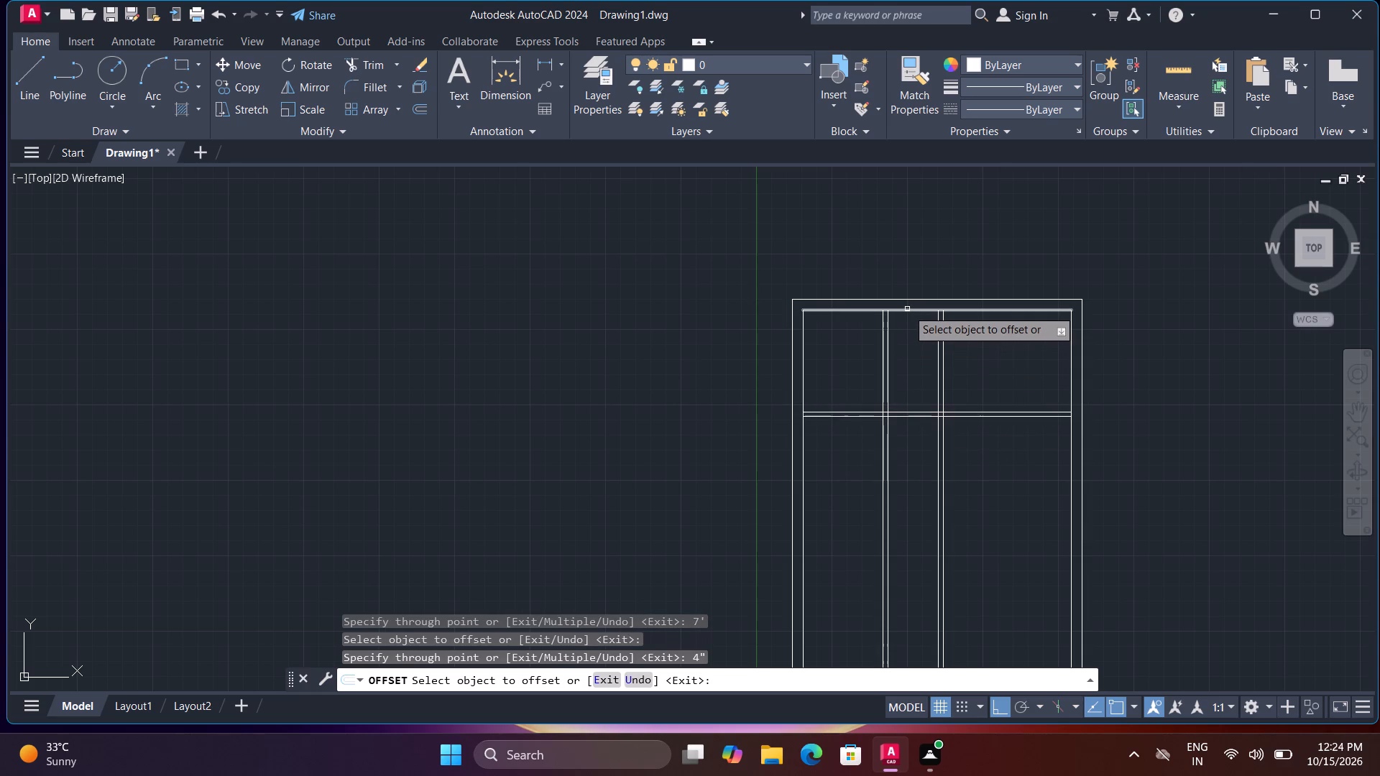
Lay out another horizontal 4" thick partition 5' below the top wall's inner line with two offsets.
{"action": "left_click", "coordinate": [907, 309]}
{"action": "type", "text": "5'"}
{"action": "key", "text": "Return"}
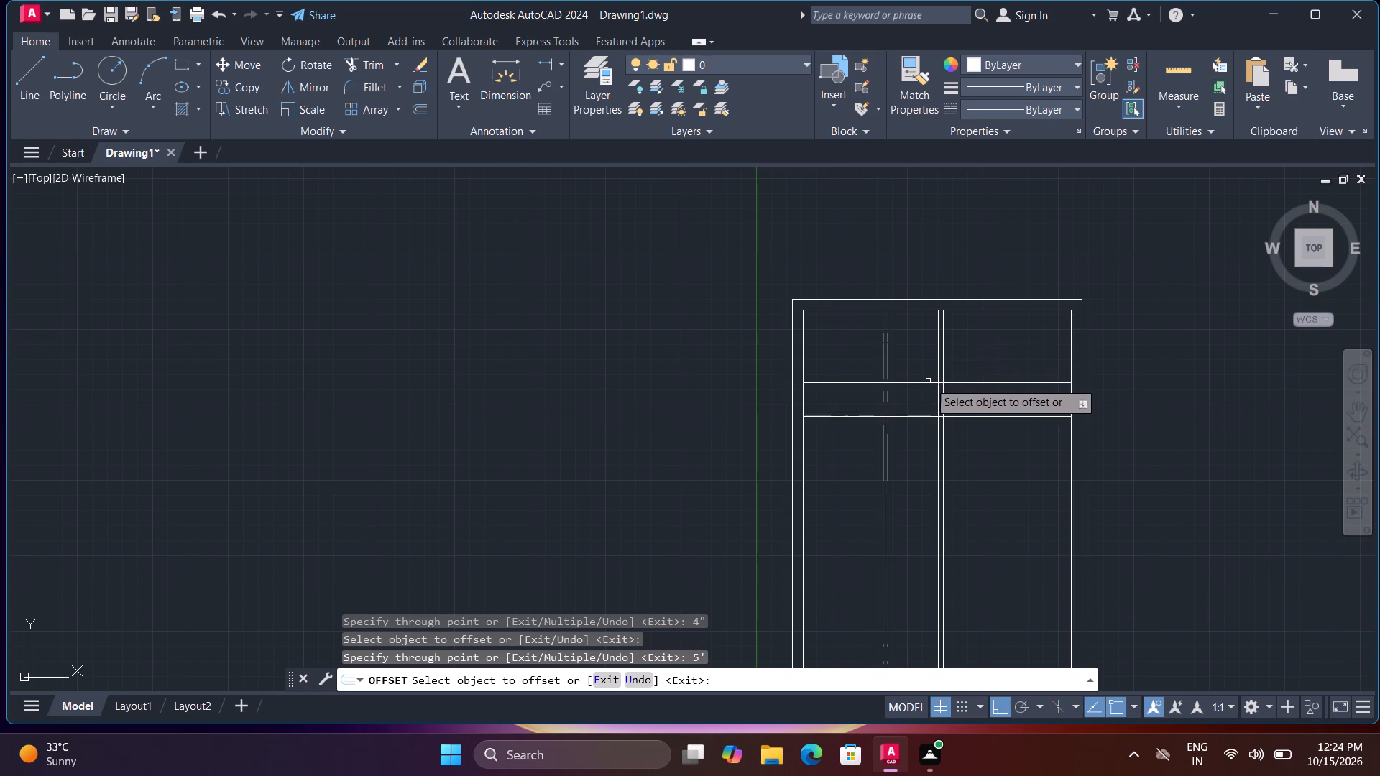
{"action": "left_click", "coordinate": [929, 384]}
{"action": "key", "text": "4"}
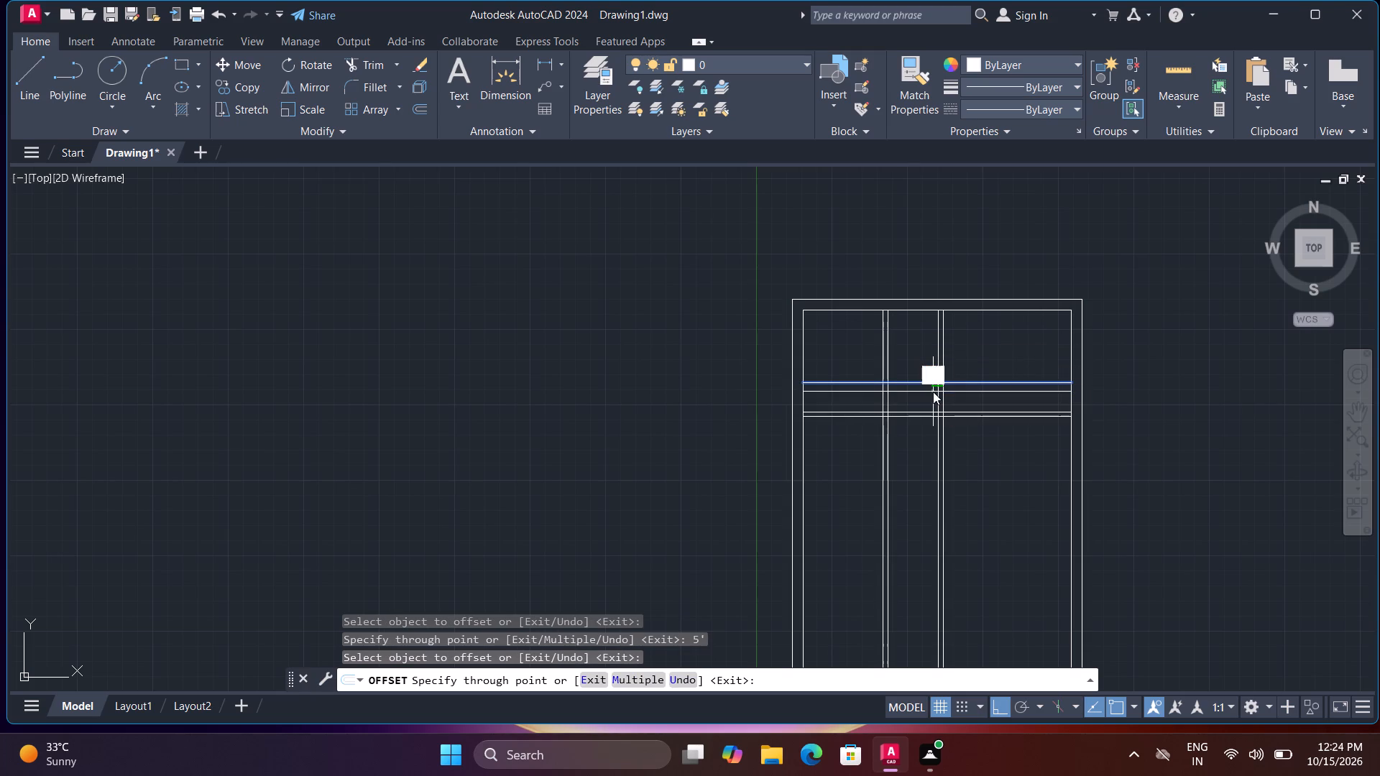
{"action": "key", "text": "shift+quotedbl"}
{"action": "key", "text": "Return"}
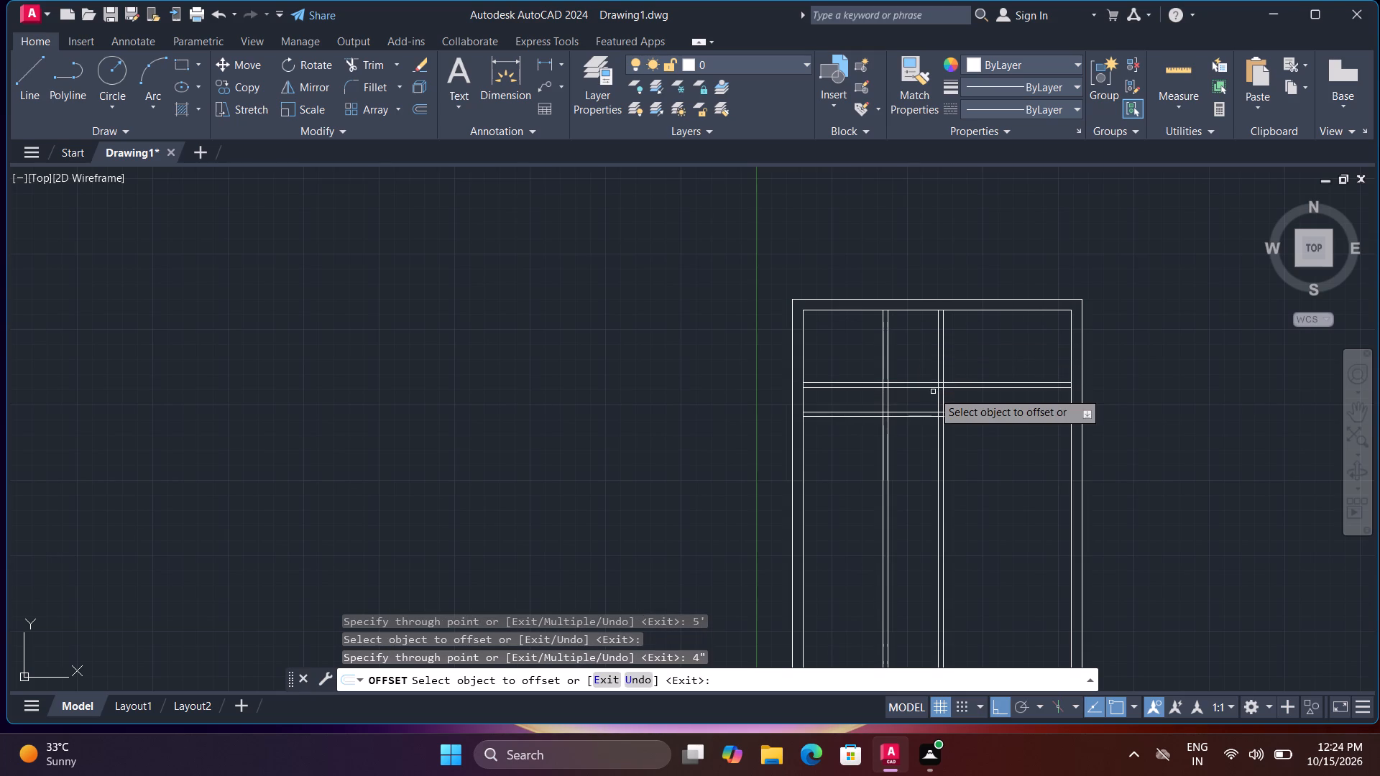
Lay out a third horizontal 4" thick partition 9'10" below the top wall's inner line with two offsets.
{"action": "middle_click_drag", "start_coordinate": [975, 388], "coordinate": [750, 369]}
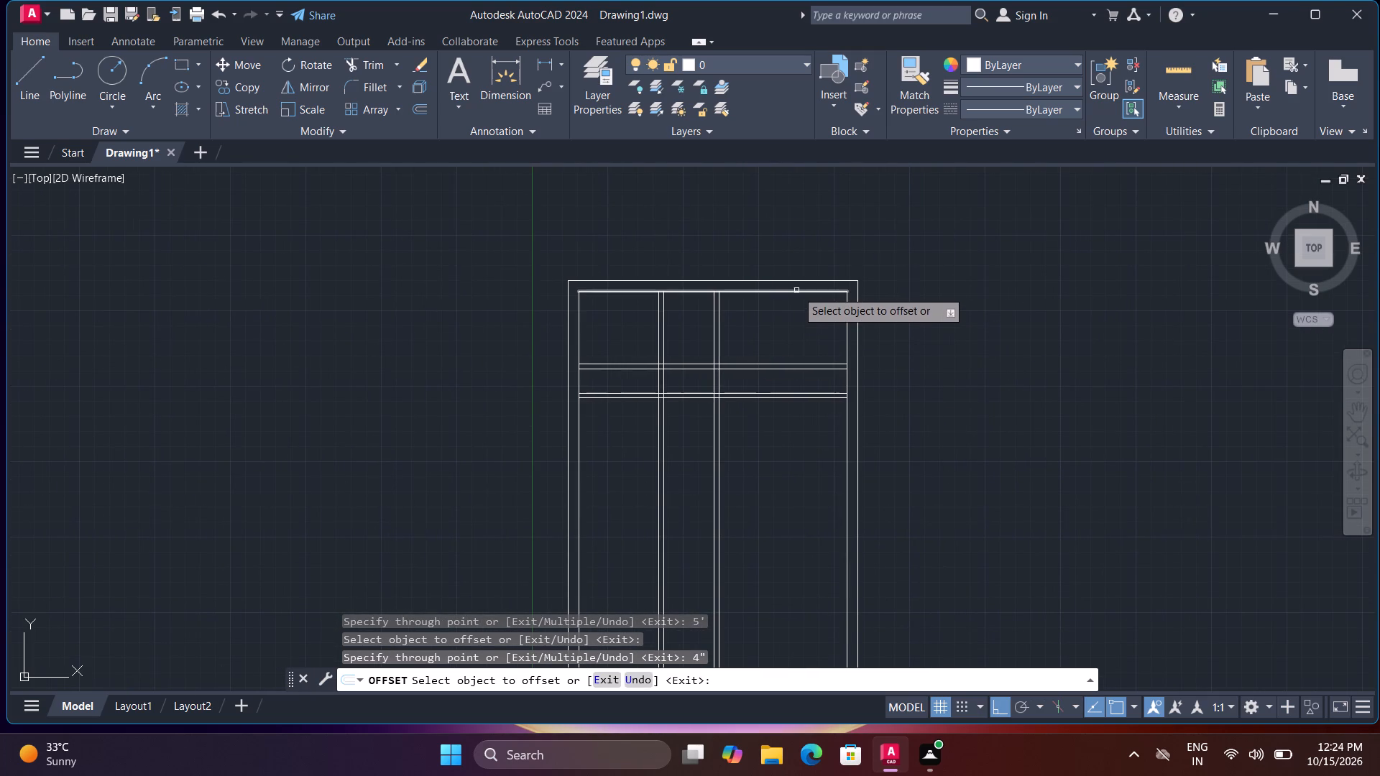
{"action": "left_click", "coordinate": [797, 289]}
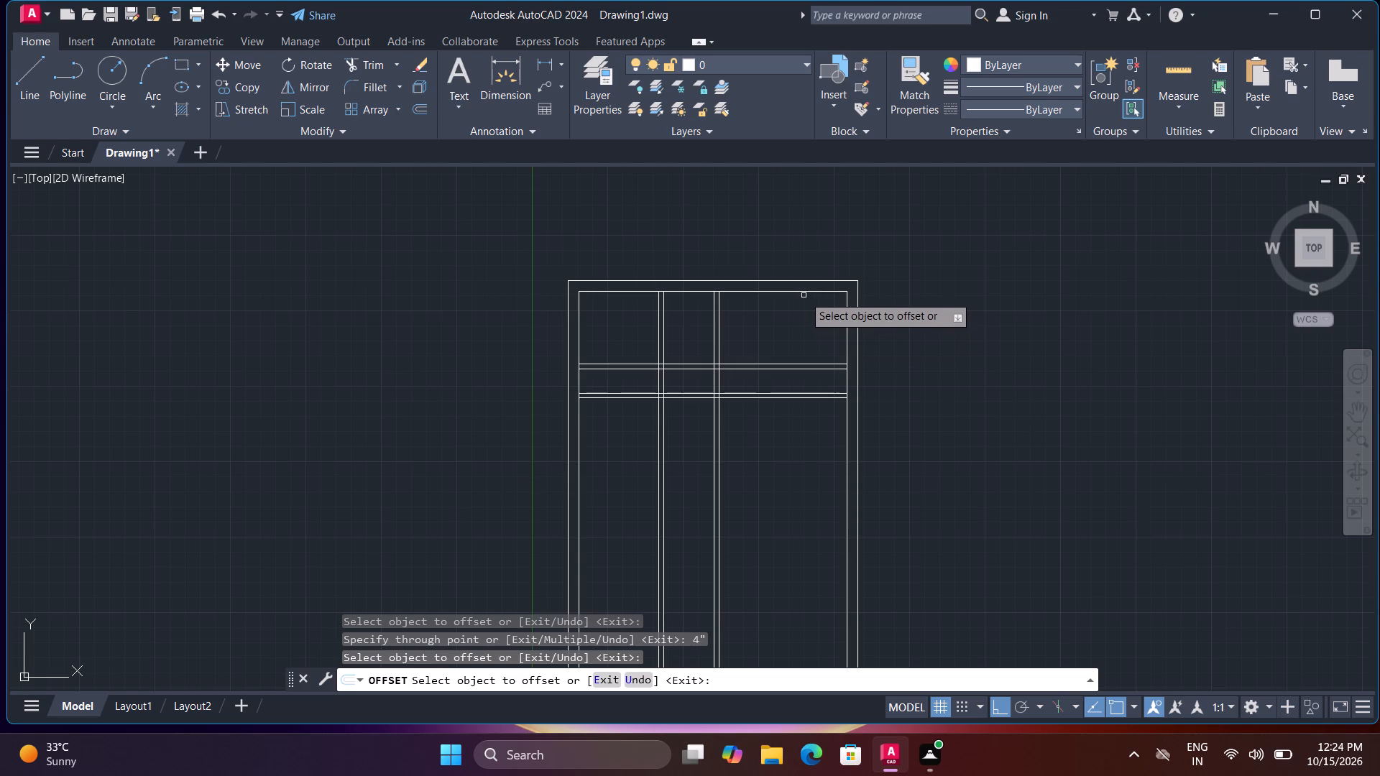
{"action": "left_click", "coordinate": [804, 294]}
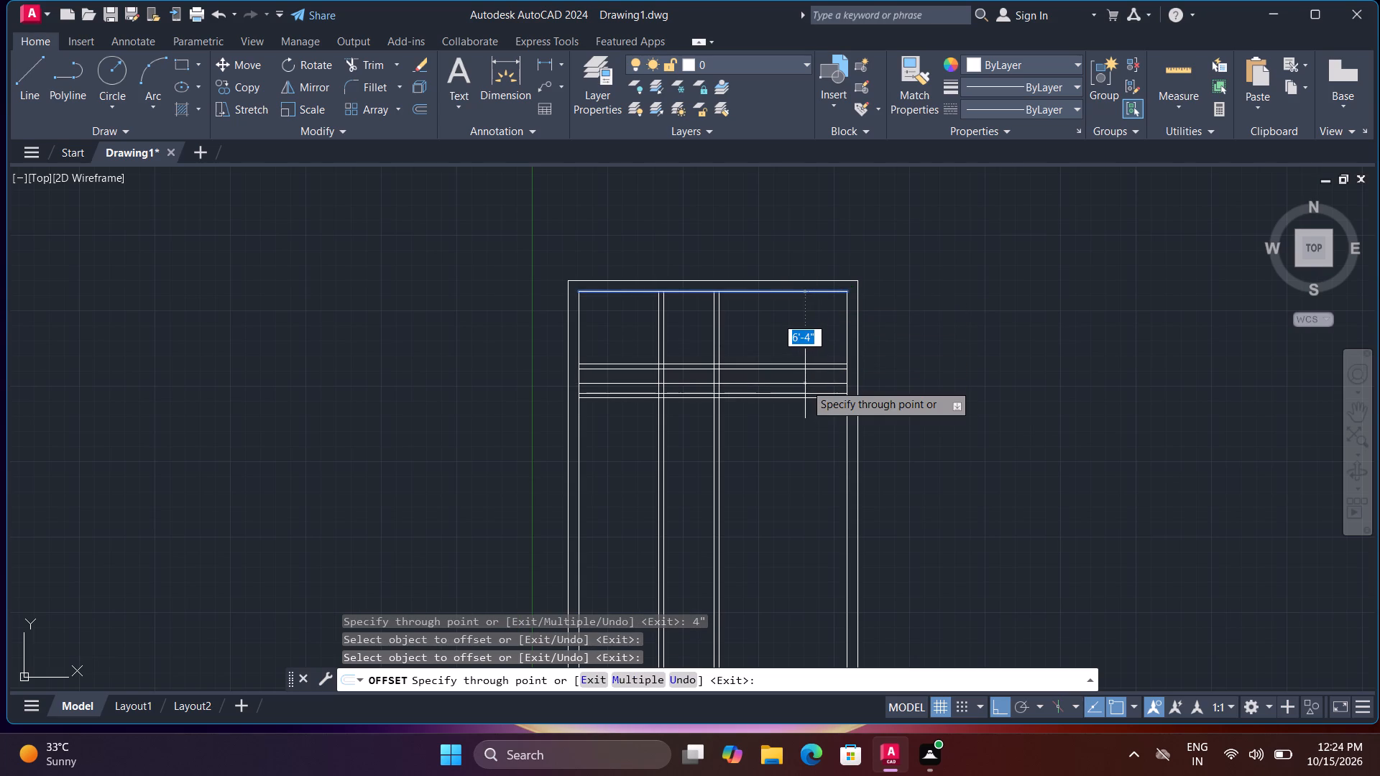
{"action": "key", "text": "9"}
{"action": "key", "text": "apostrophe"}
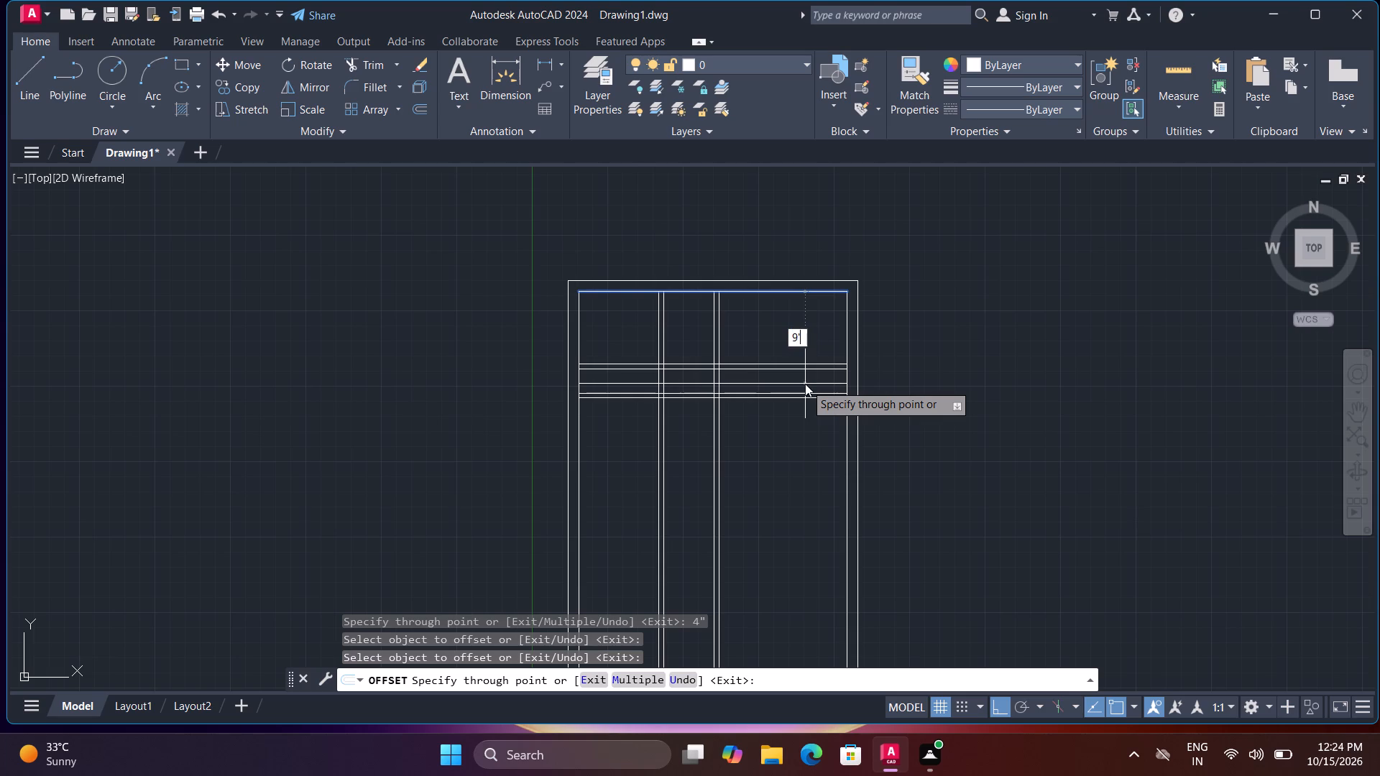
{"action": "key", "text": "1"}
{"action": "key", "text": "0"}
{"action": "key", "text": "shift+quotedbl"}
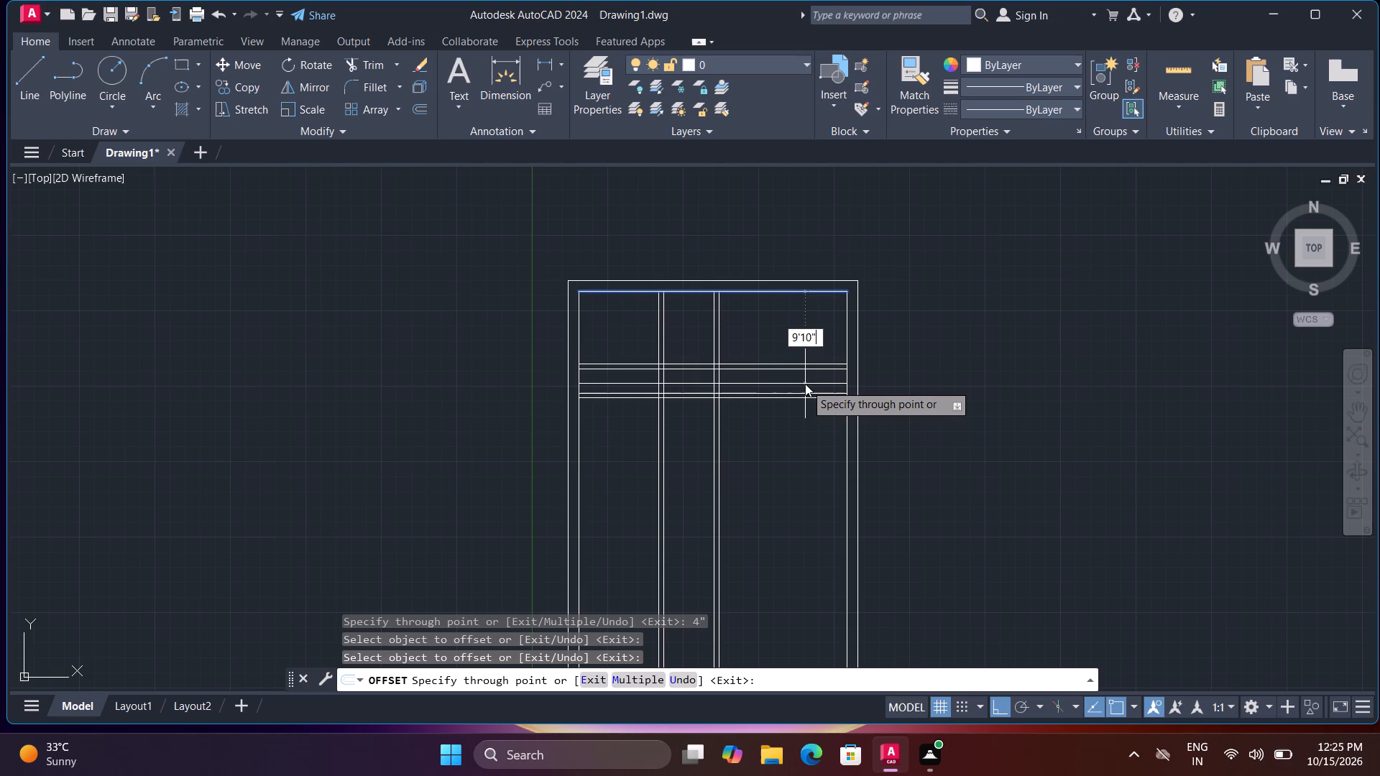
{"action": "key", "text": "Return"}
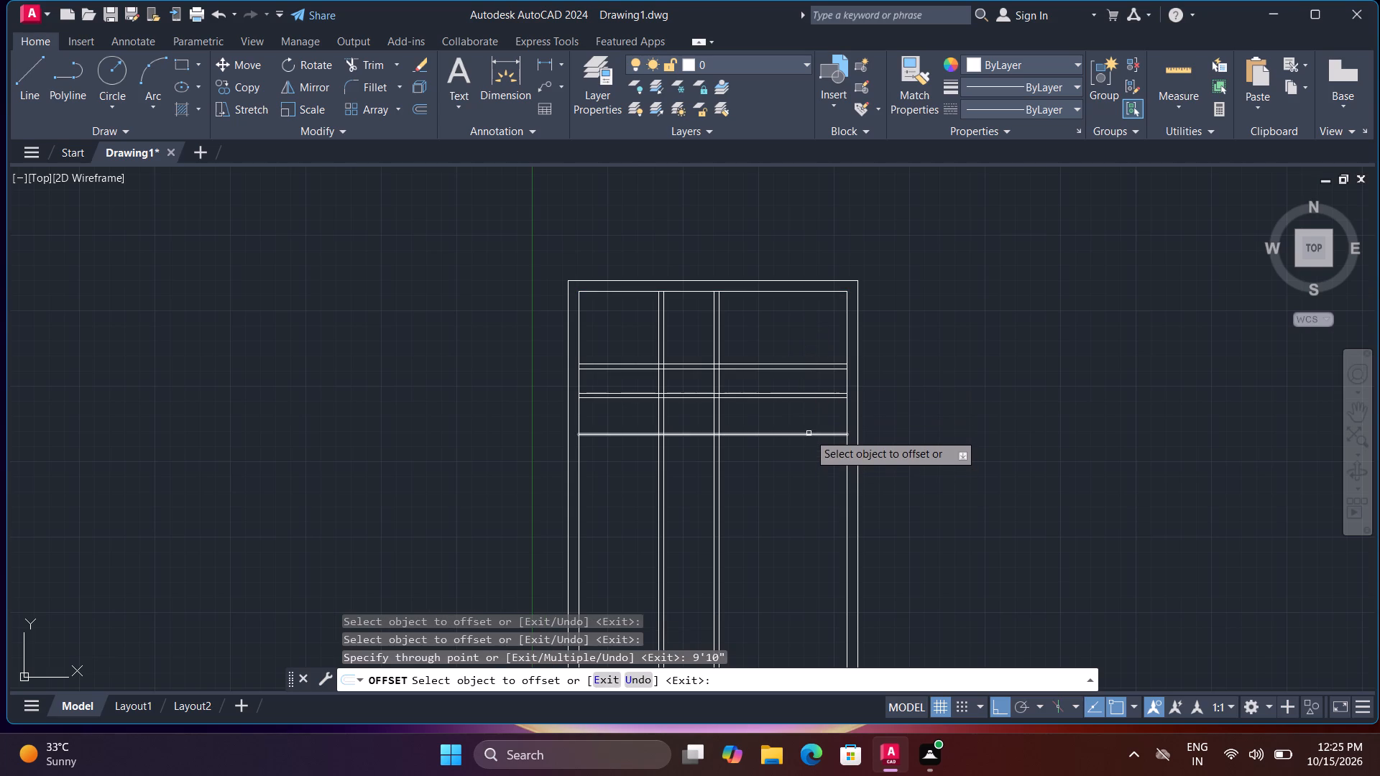
{"action": "left_click", "coordinate": [809, 433]}
{"action": "key", "text": "4"}
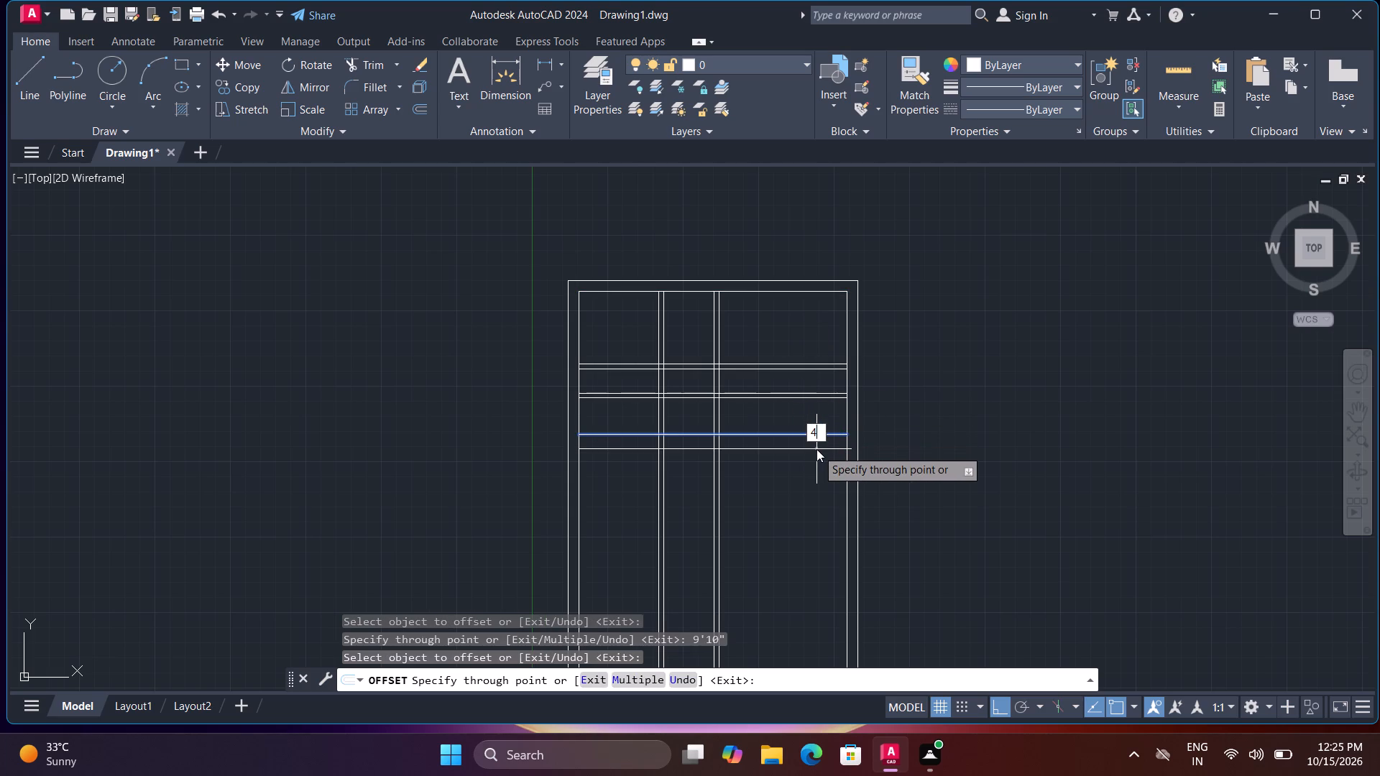
{"action": "key", "text": "shift+quotedbl"}
{"action": "key", "text": "Return"}
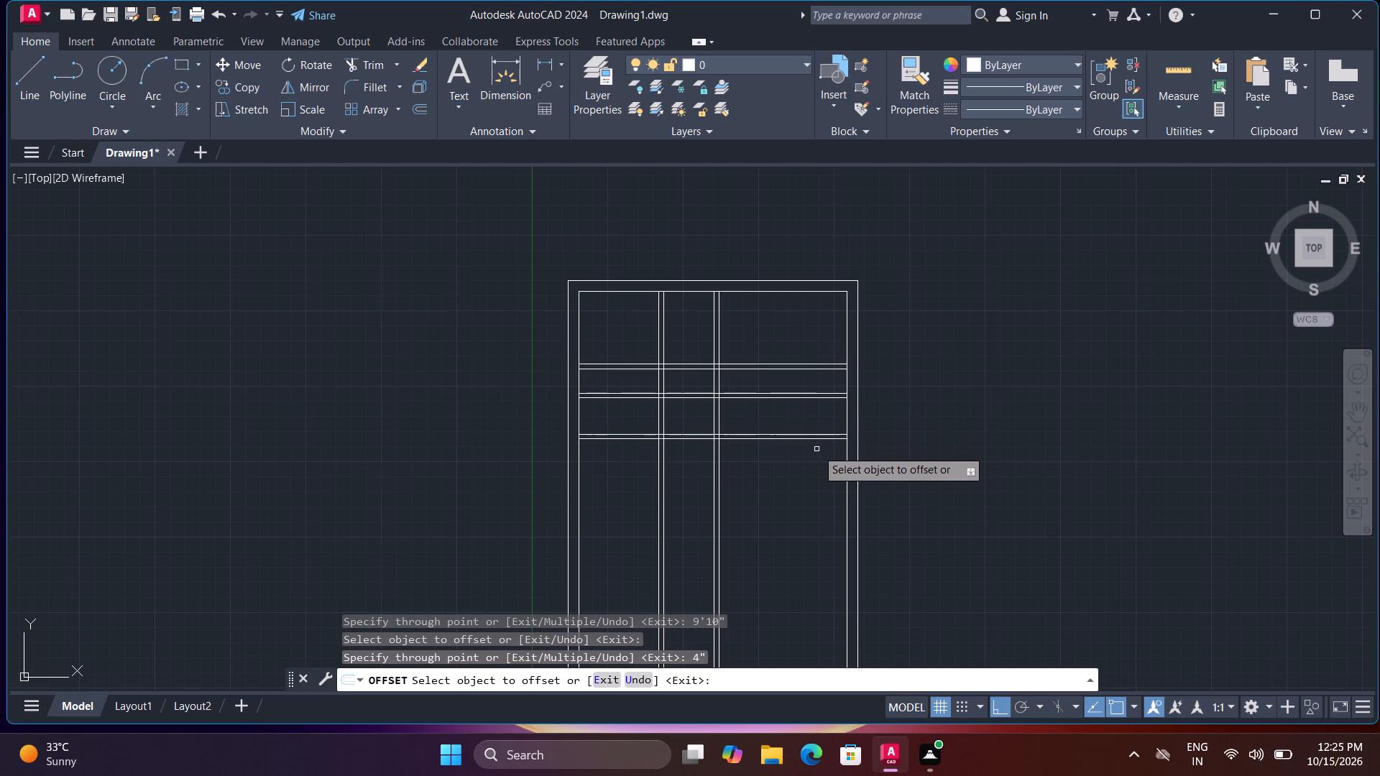
{"action": "key", "text": "Escape"}
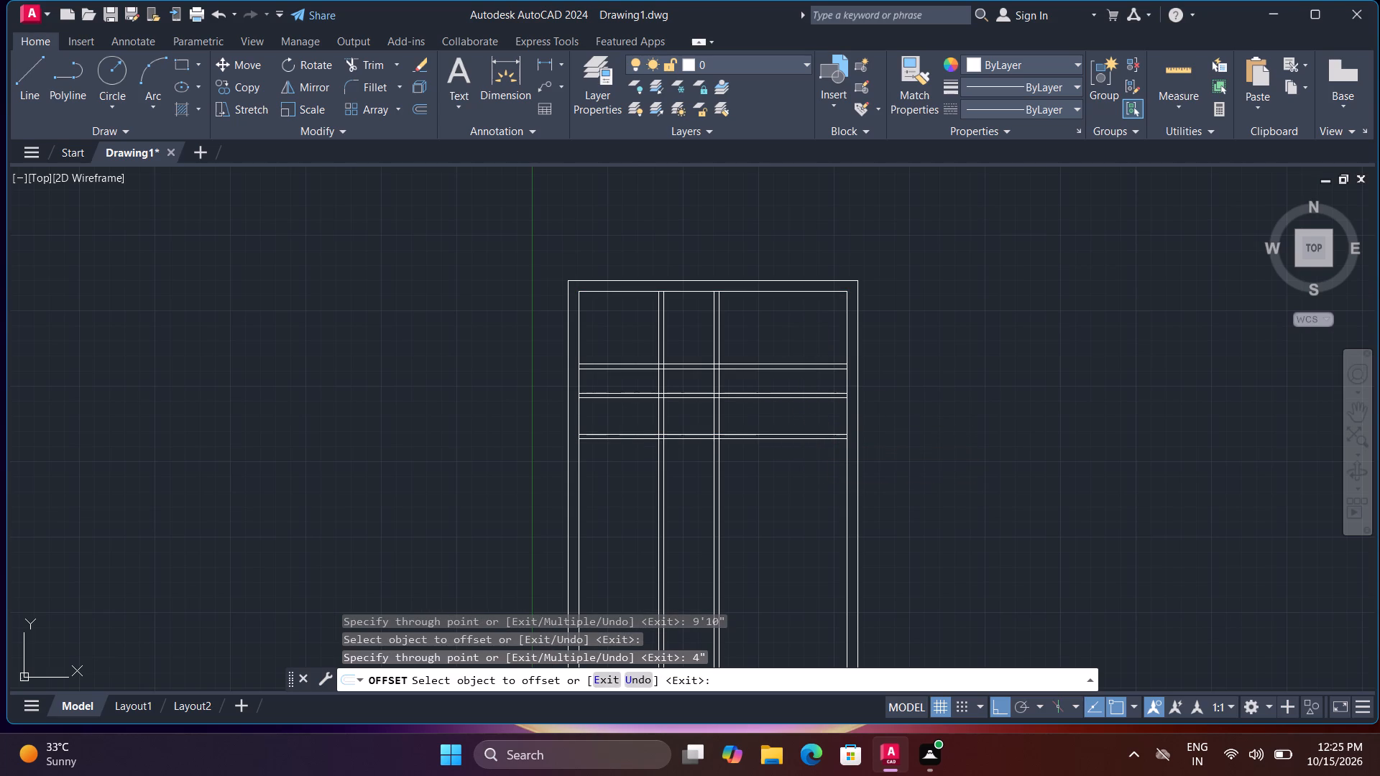
Trim the upper horizontal partition outside the two vertical partitions, and the middle horizontal partition to the right of the second vertical one.
{"action": "type", "text": "tr"}
{"action": "key", "text": "space"}
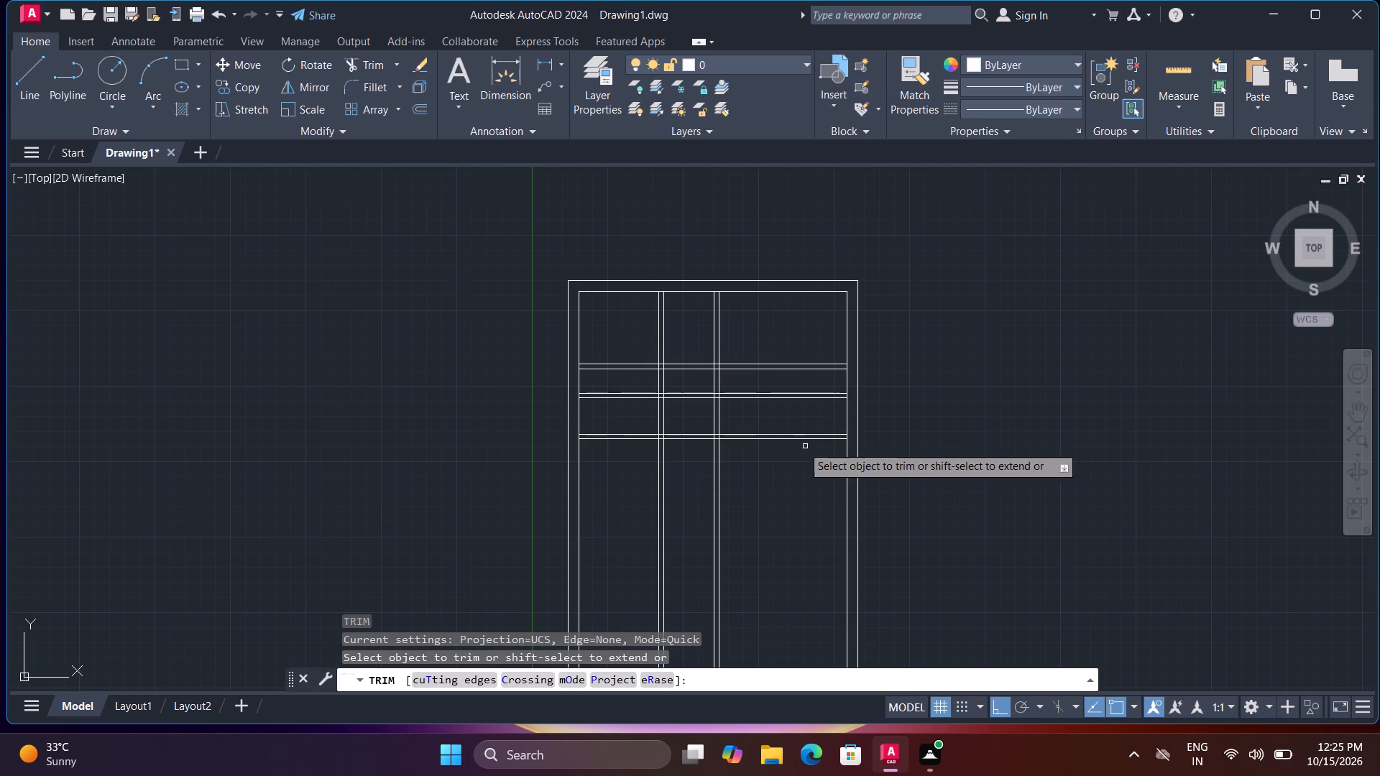
{"action": "left_click", "coordinate": [622, 378]}
{"action": "left_click", "coordinate": [616, 355]}
{"action": "left_click", "coordinate": [778, 339]}
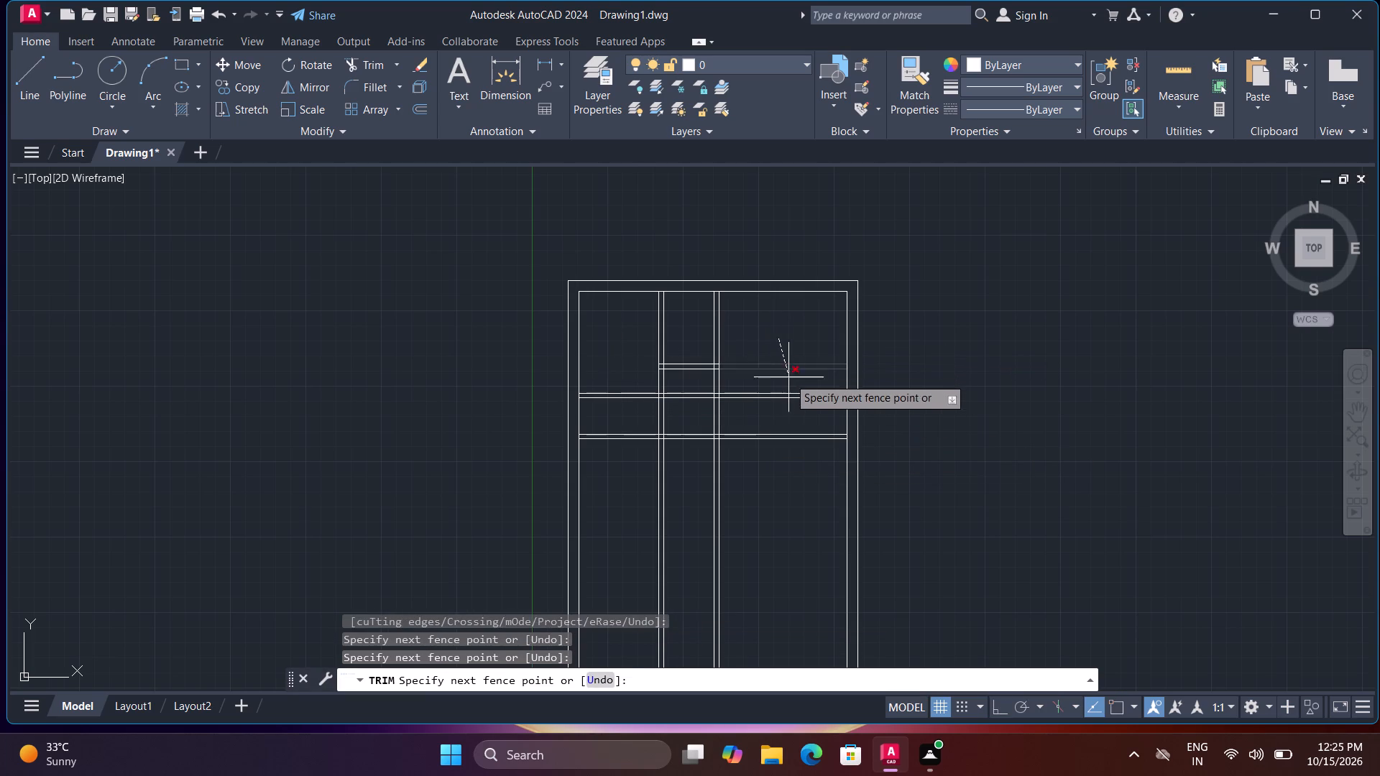
{"action": "left_click", "coordinate": [790, 381]}
{"action": "left_click", "coordinate": [790, 381]}
{"action": "left_click", "coordinate": [789, 407]}
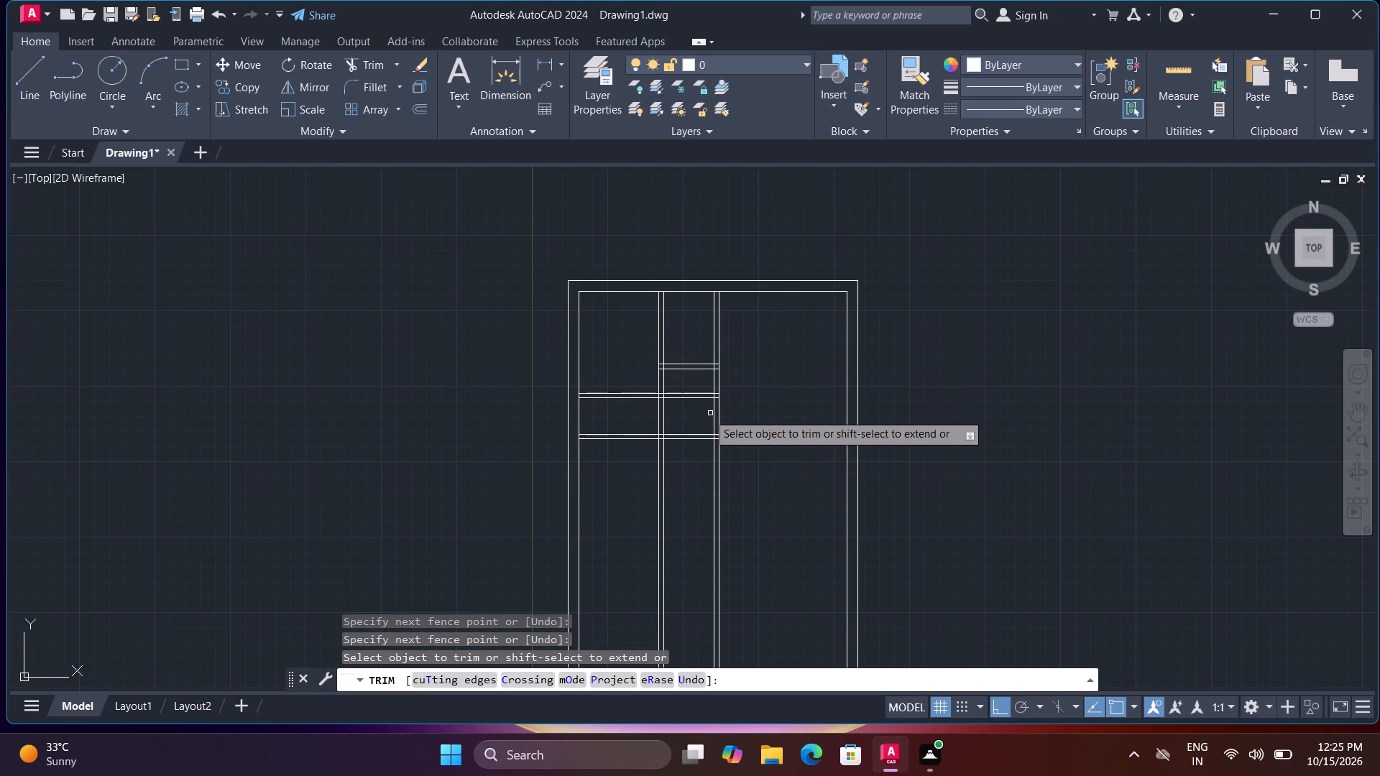
Trim the lowest horizontal partition's lines from the left wall to the second vertical partition, leaving its right-hand run.
{"action": "left_click", "coordinate": [696, 413]}
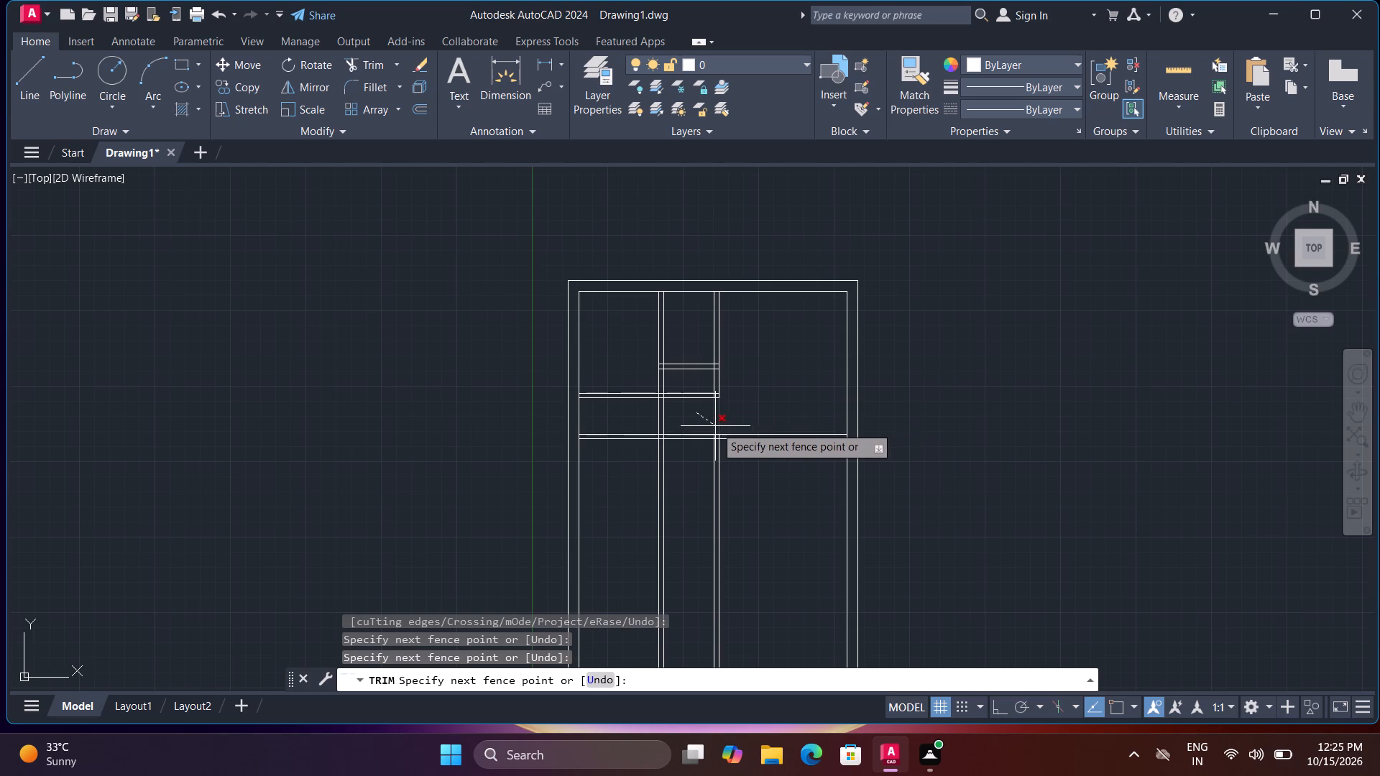
{"action": "left_click", "coordinate": [699, 415]}
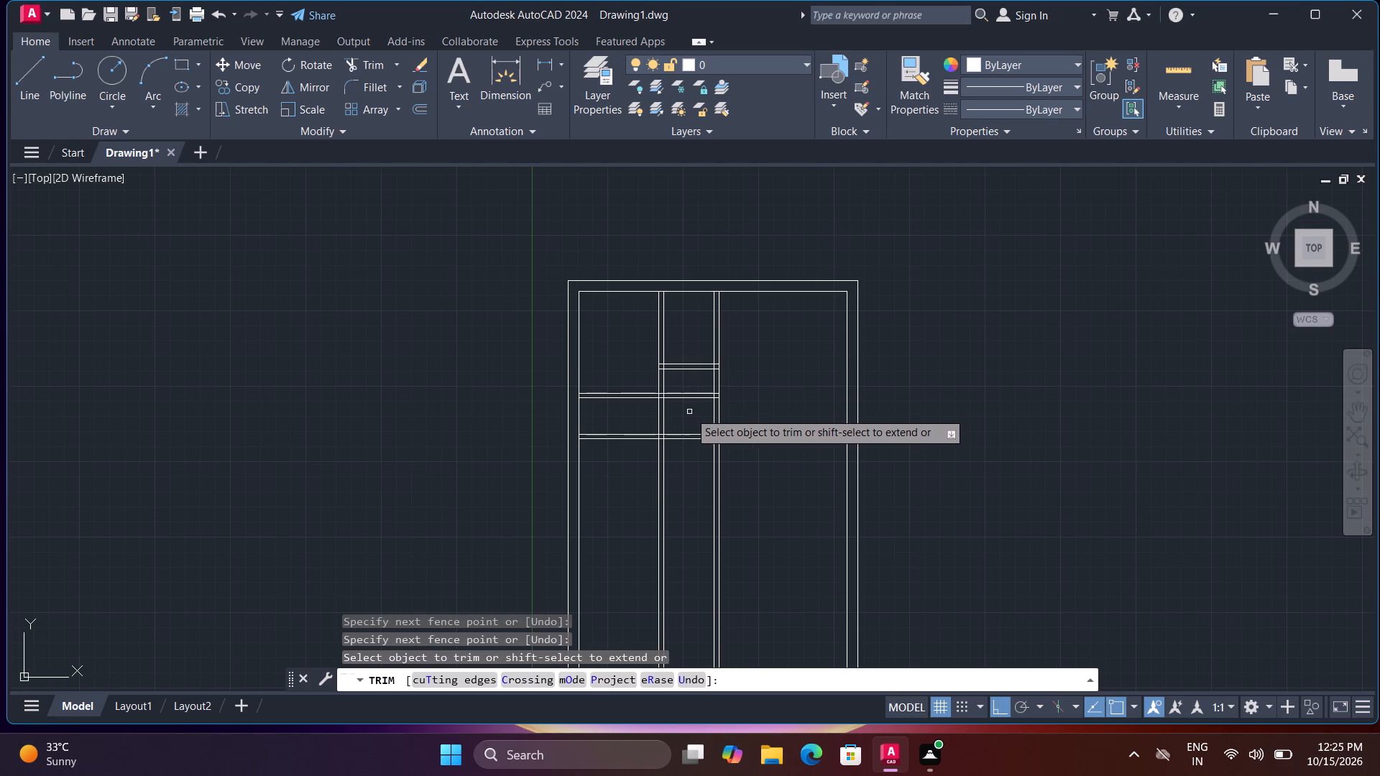
{"action": "left_click", "coordinate": [620, 413]}
{"action": "left_click", "coordinate": [625, 471]}
{"action": "left_click_drag", "start_coordinate": [689, 459], "coordinate": [693, 451]}
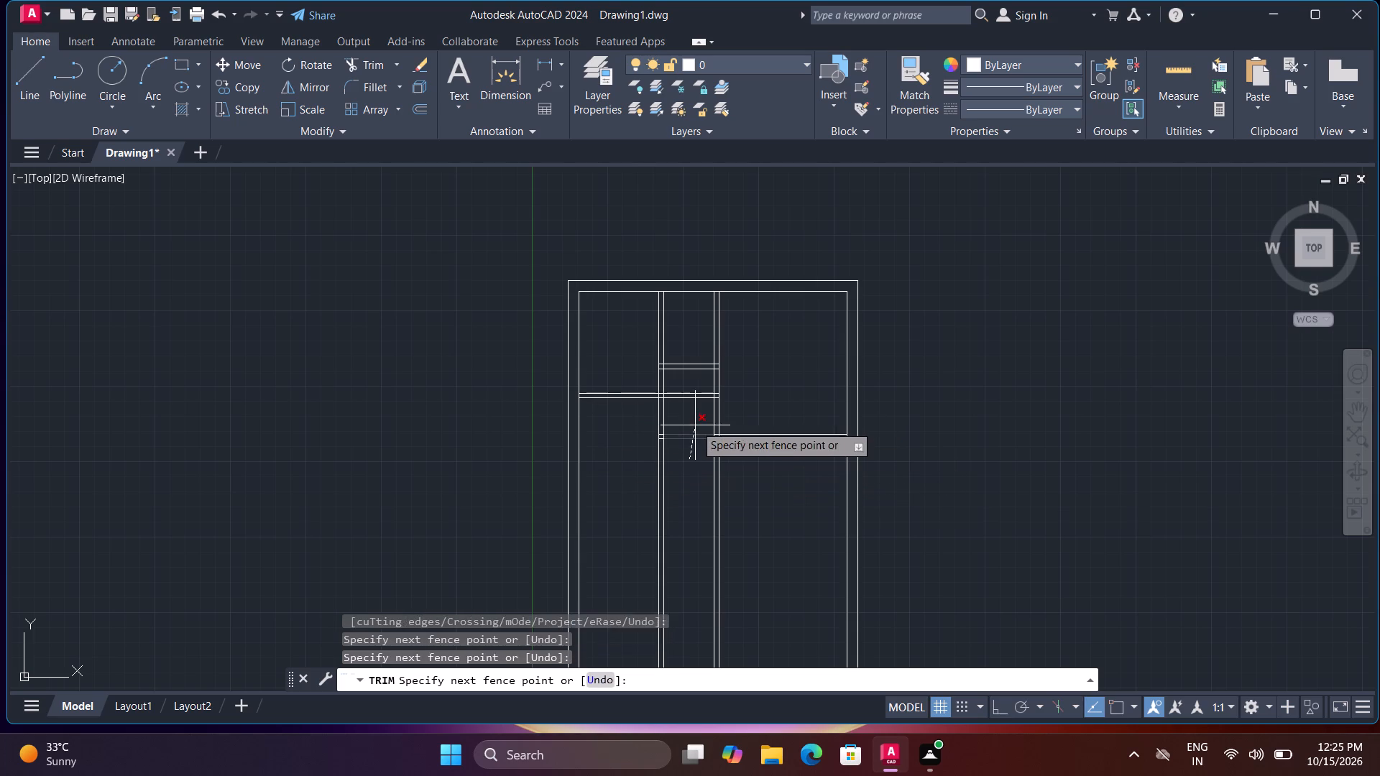
{"action": "left_click", "coordinate": [695, 420]}
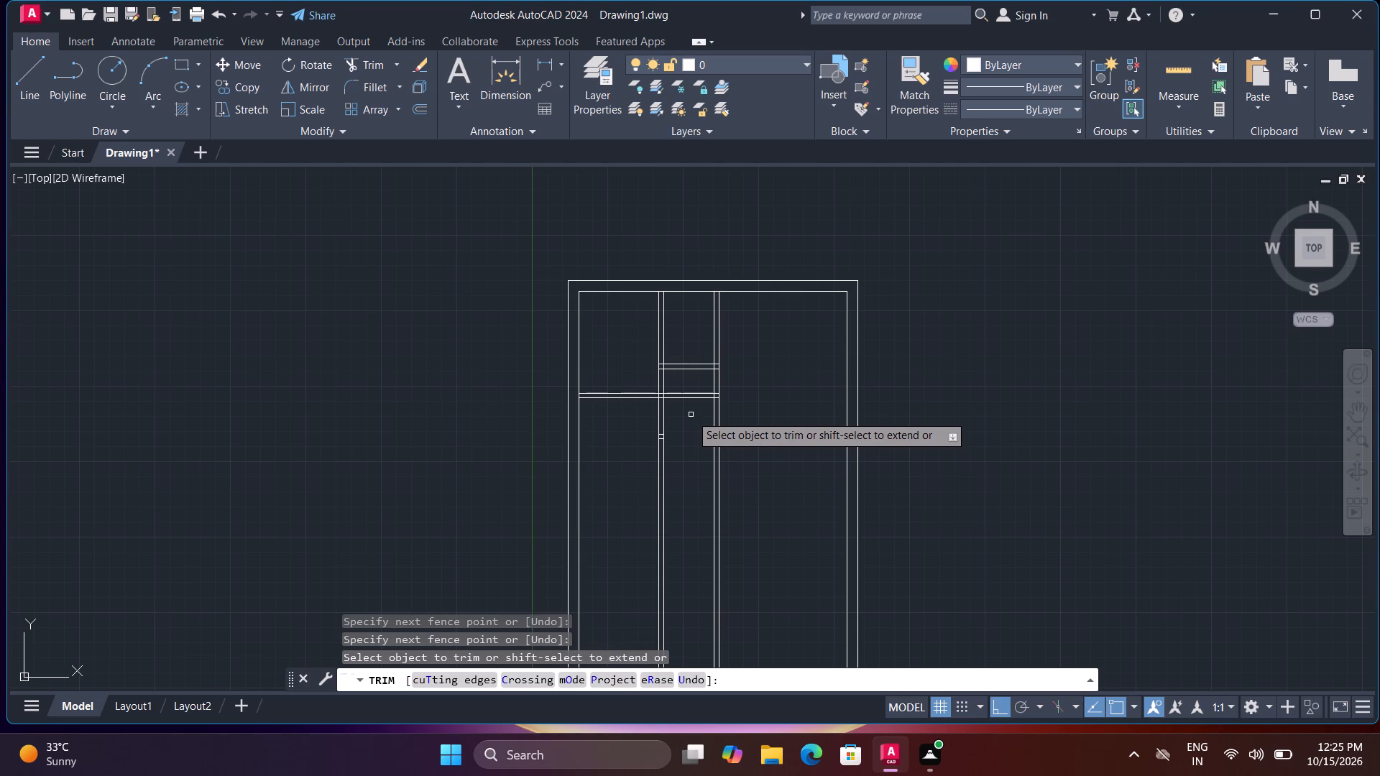
Trim the middle partition's lower line between the vertical partitions, and the upper partition's line ends inside the first vertical partition.
{"action": "scroll", "coordinate": [691, 415], "scroll_direction": "up", "scroll_amount": 2}
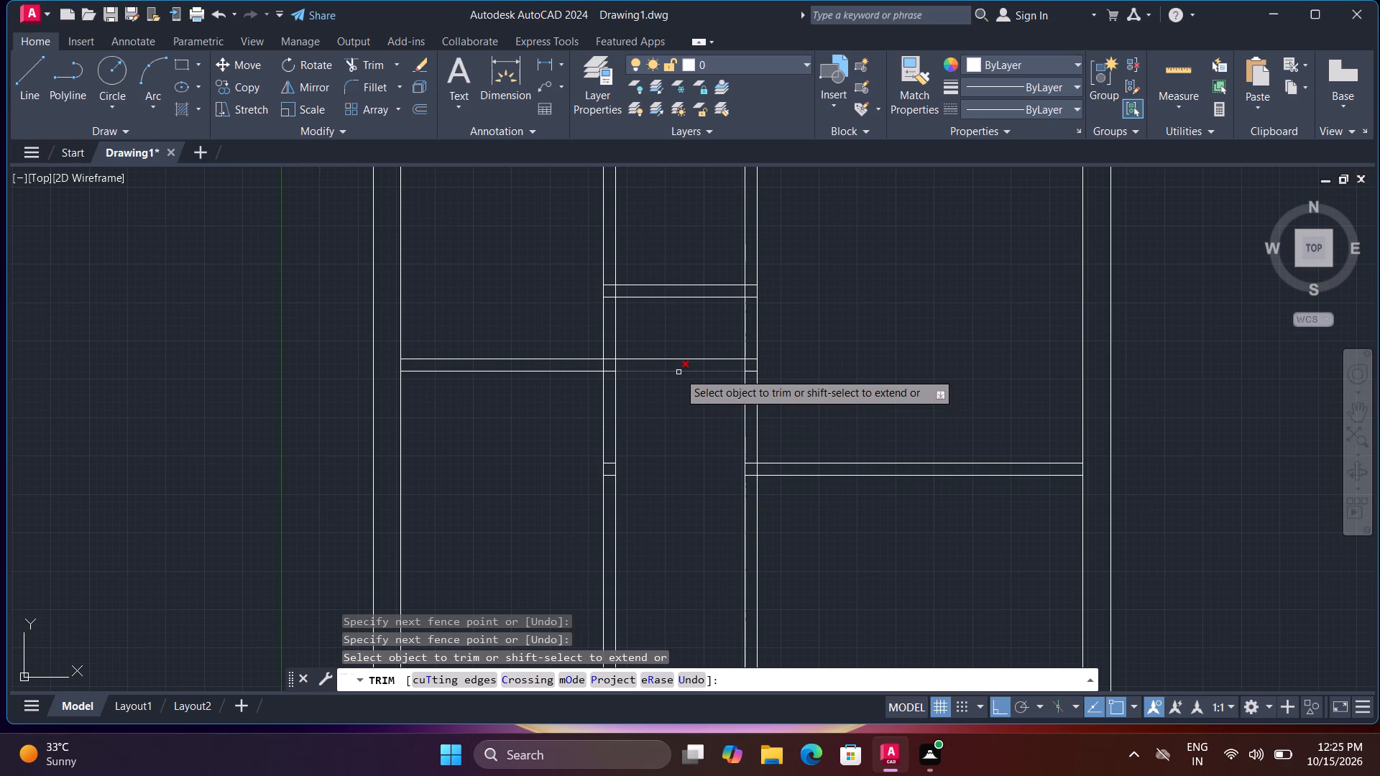
{"action": "left_click", "coordinate": [678, 372]}
{"action": "scroll", "coordinate": [606, 366], "scroll_direction": "up", "scroll_amount": 2}
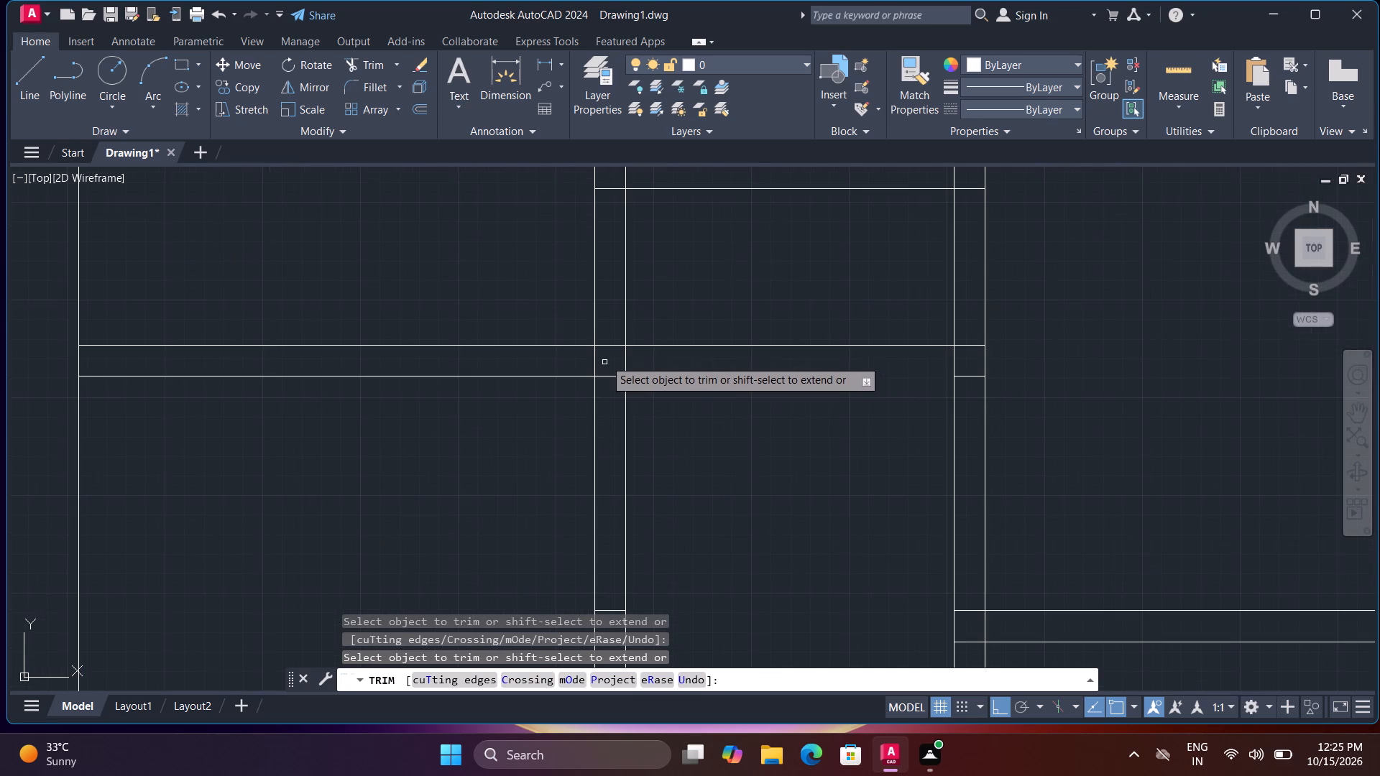
{"action": "scroll", "coordinate": [603, 353], "scroll_direction": "down", "scroll_amount": 1}
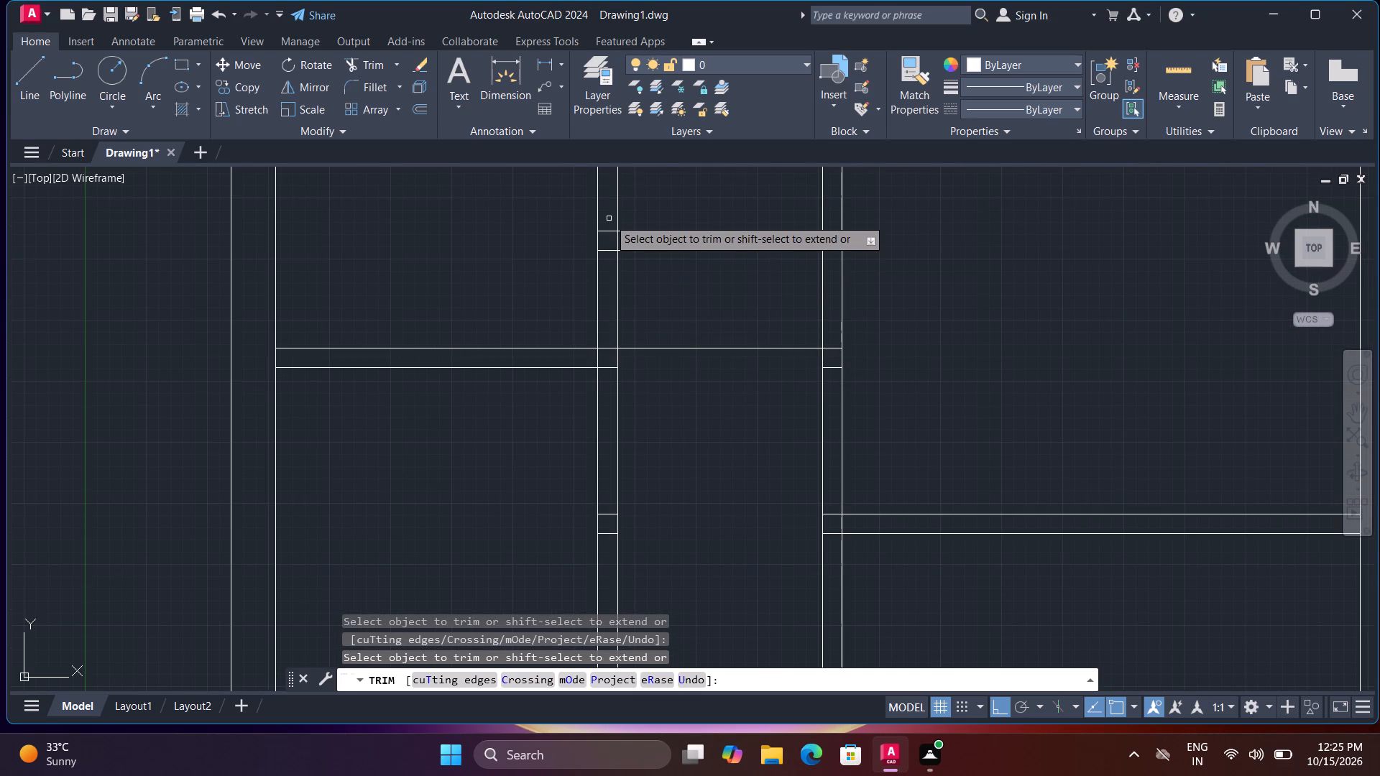
{"action": "left_click", "coordinate": [609, 218]}
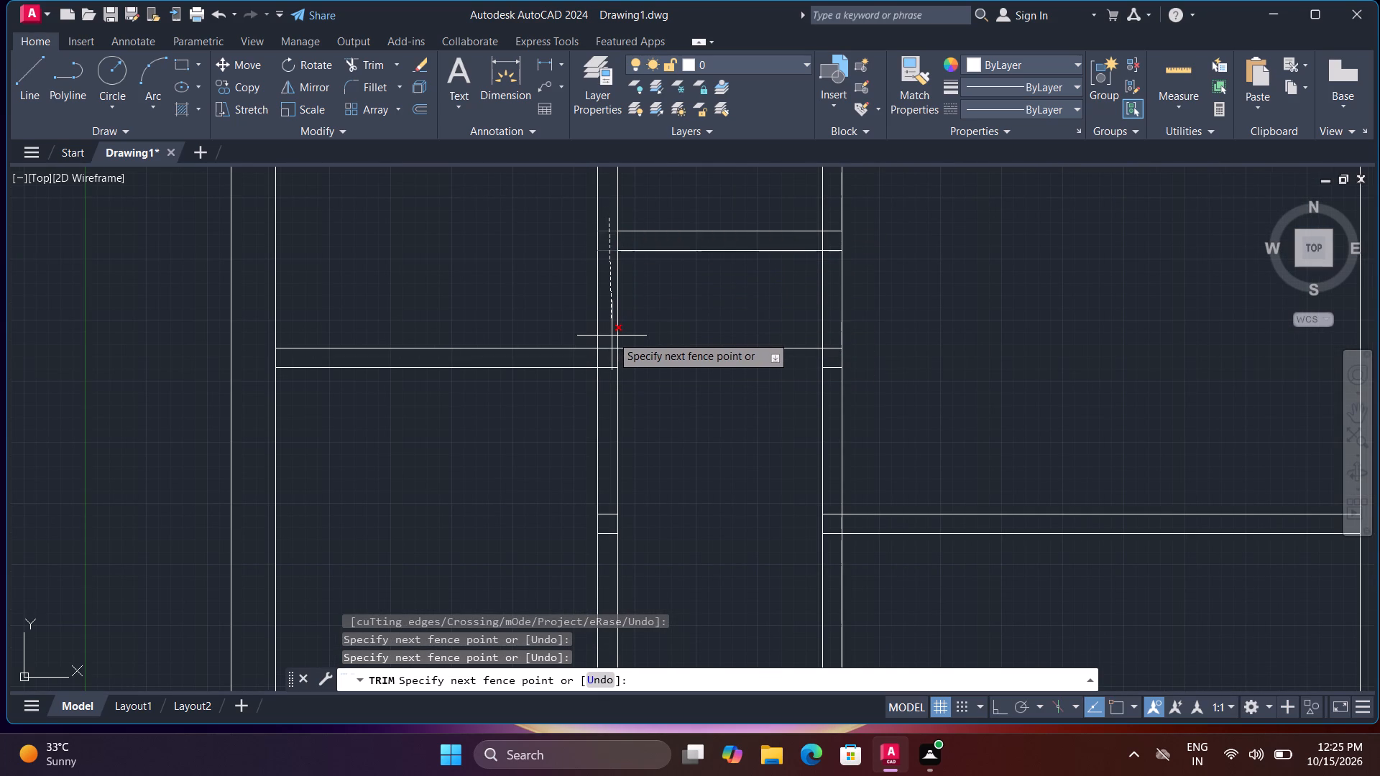
{"action": "left_click", "coordinate": [612, 336]}
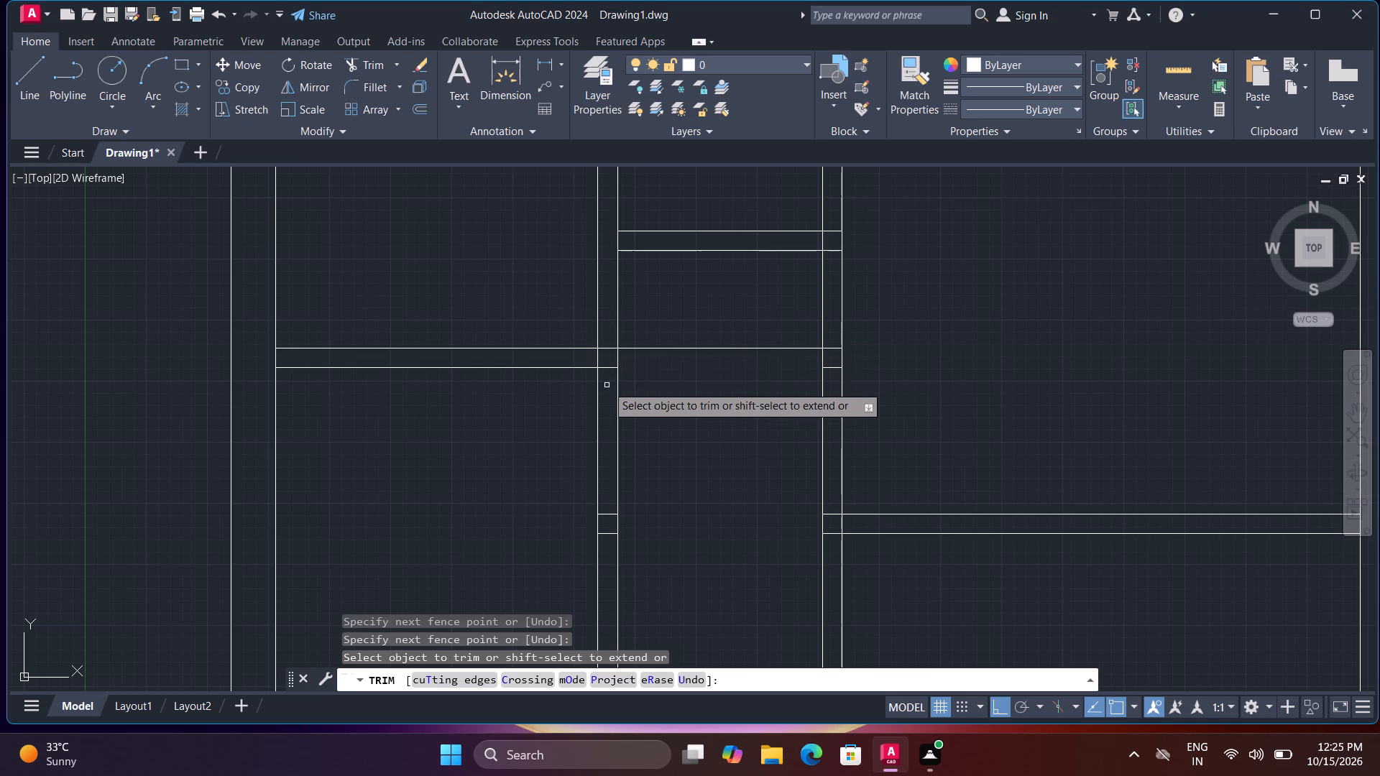
Trim both vertical partitions between the middle and lowest horizontal partitions, including the leftover pieces at the middle partition's junctions.
{"action": "left_click", "coordinate": [599, 364]}
{"action": "left_click", "coordinate": [576, 397]}
{"action": "left_click", "coordinate": [648, 419]}
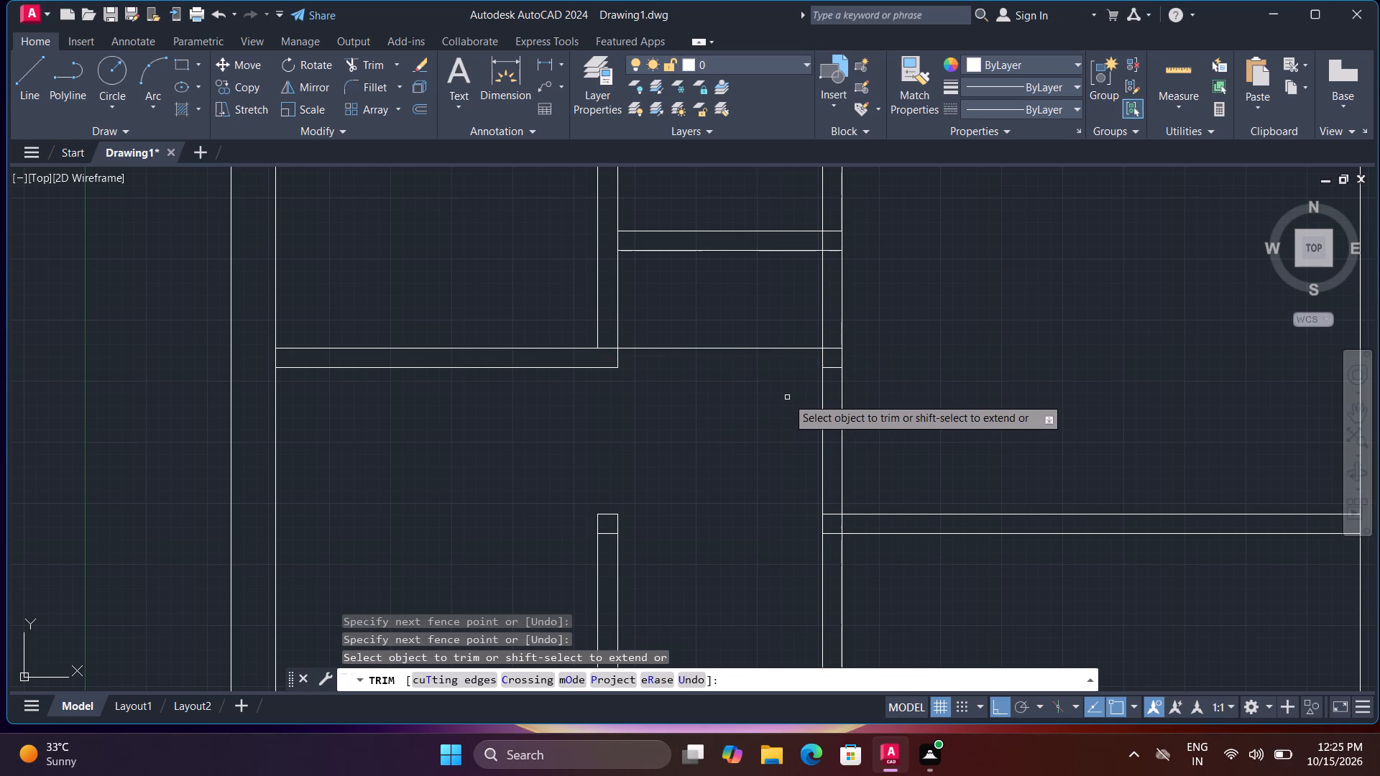
{"action": "left_click", "coordinate": [794, 366]}
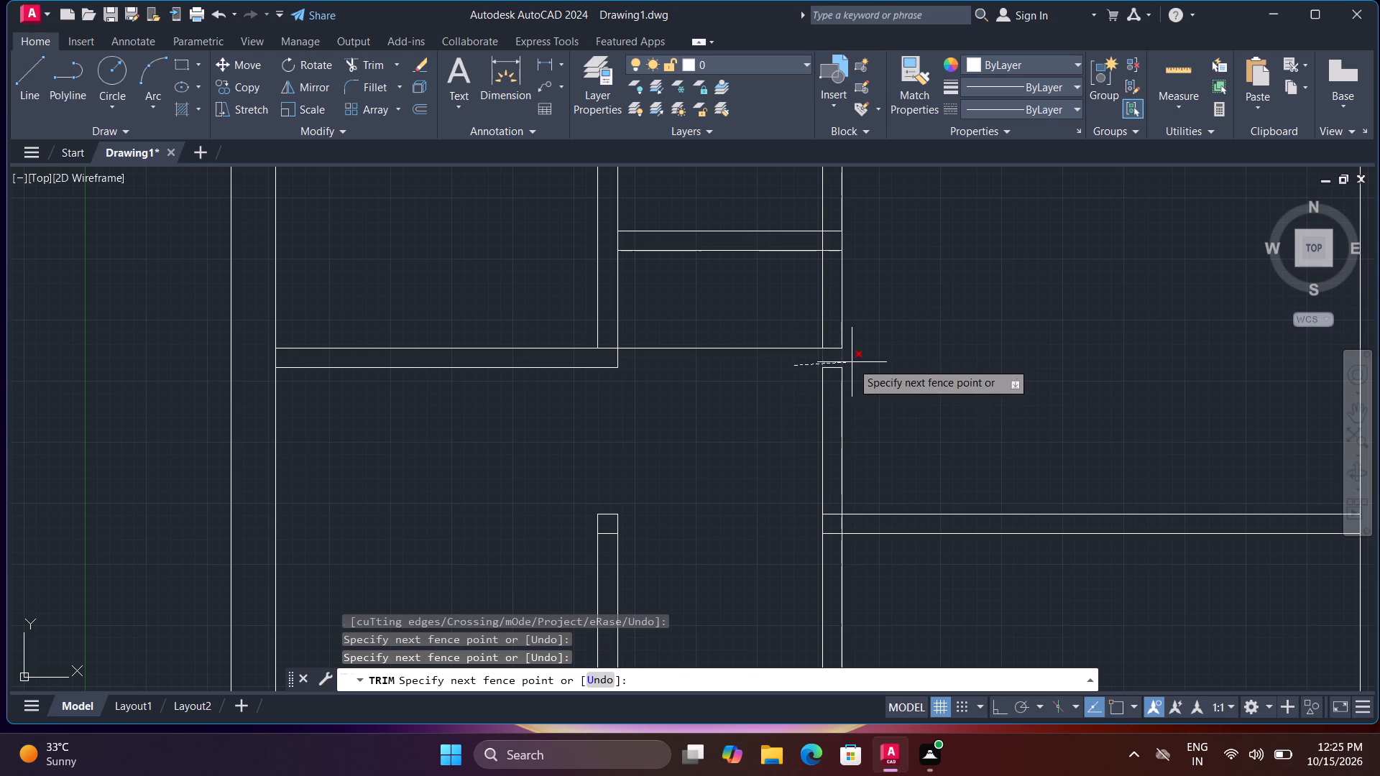
{"action": "left_click", "coordinate": [852, 362]}
{"action": "left_click", "coordinate": [842, 381]}
{"action": "left_click_drag", "start_coordinate": [833, 384], "coordinate": [837, 364]}
{"action": "left_click", "coordinate": [837, 364]}
{"action": "left_click", "coordinate": [809, 399]}
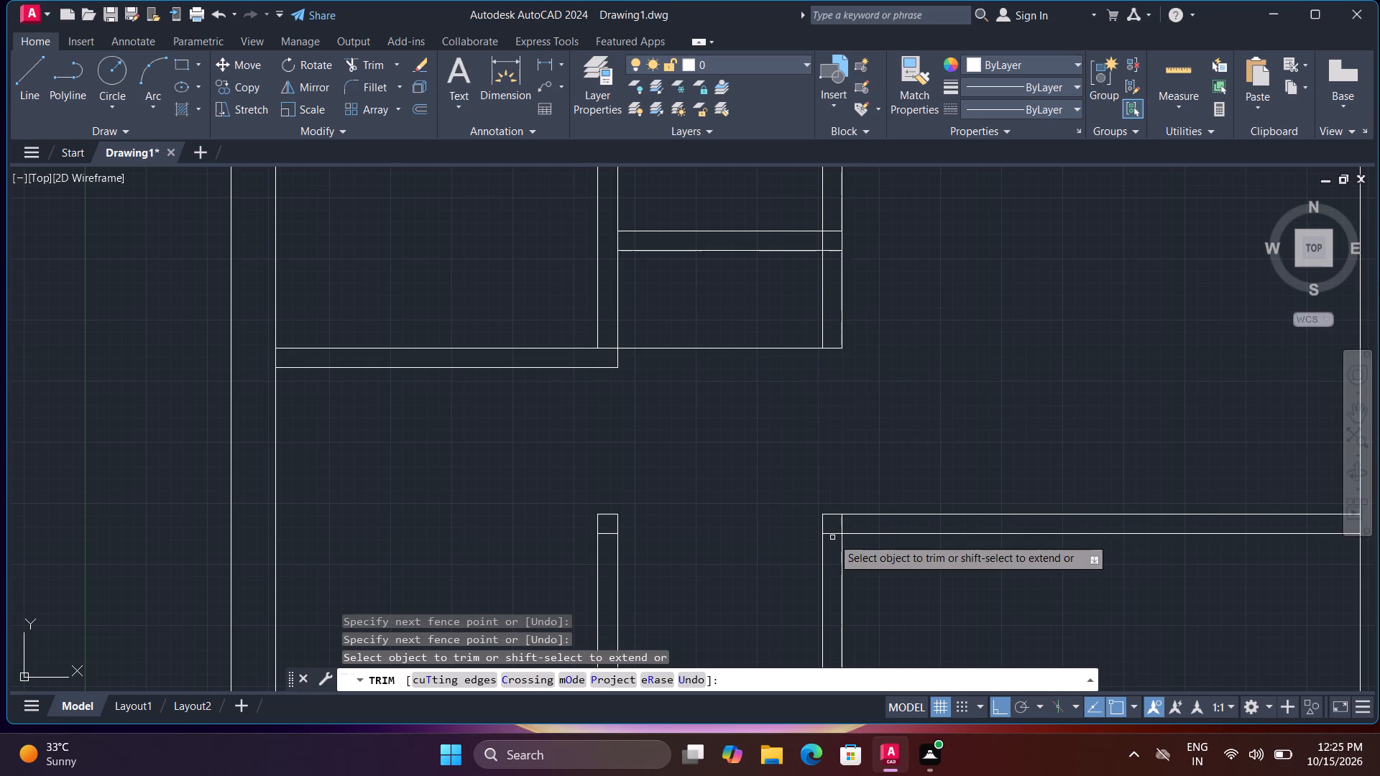
Trim both vertical partitions below the lowest horizontal partition and remove the small leftover square at the first vertical partition.
{"action": "scroll", "coordinate": [832, 537], "scroll_direction": "down", "scroll_amount": 1}
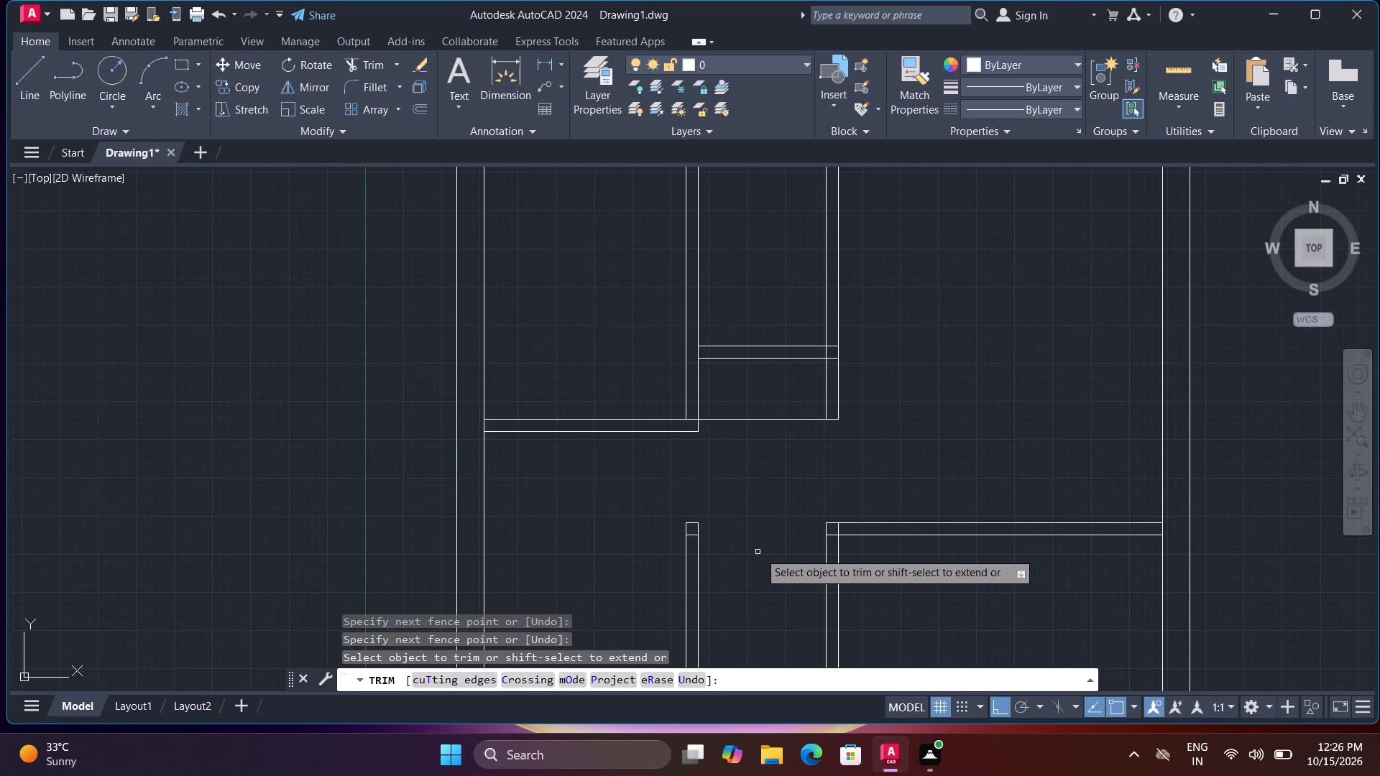
{"action": "middle_click_drag", "start_coordinate": [760, 552], "coordinate": [755, 393]}
{"action": "left_click", "coordinate": [905, 407]}
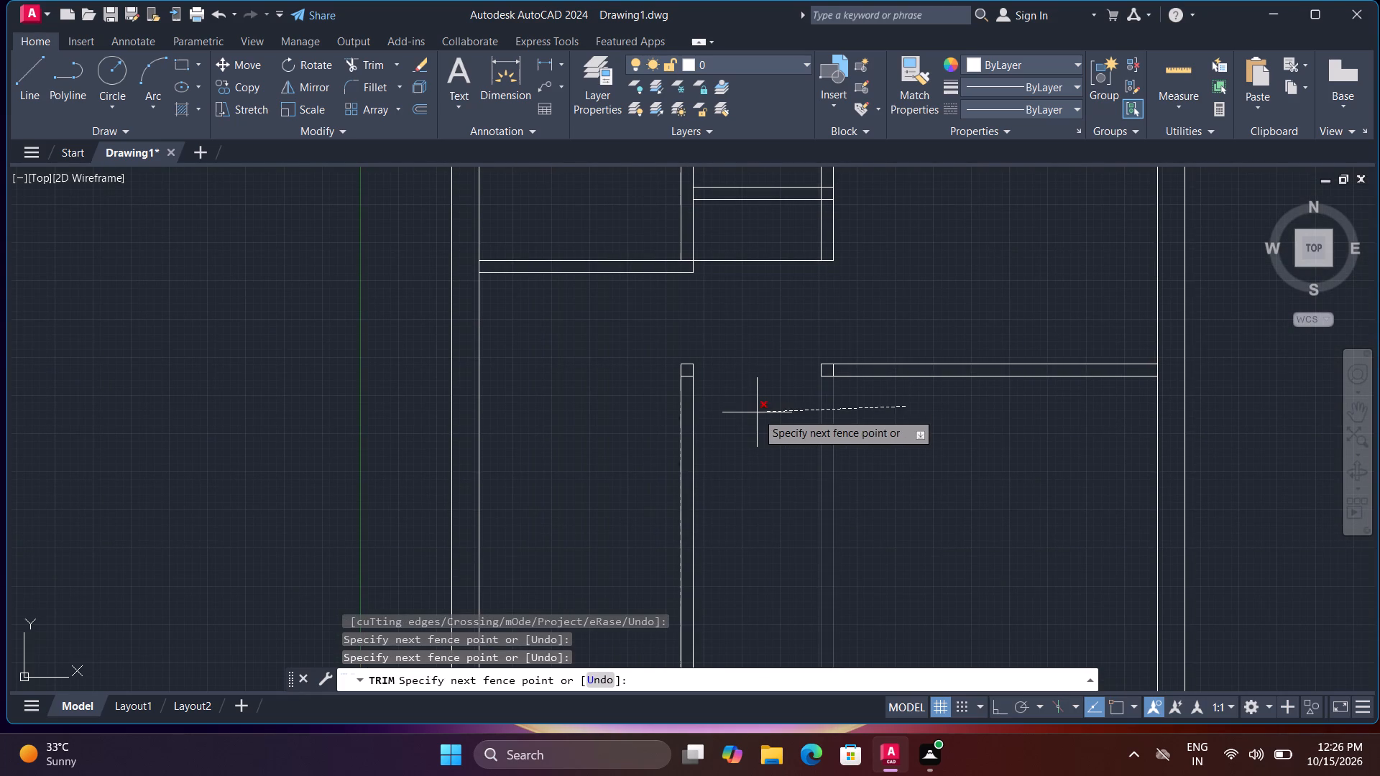
{"action": "left_click", "coordinate": [757, 412]}
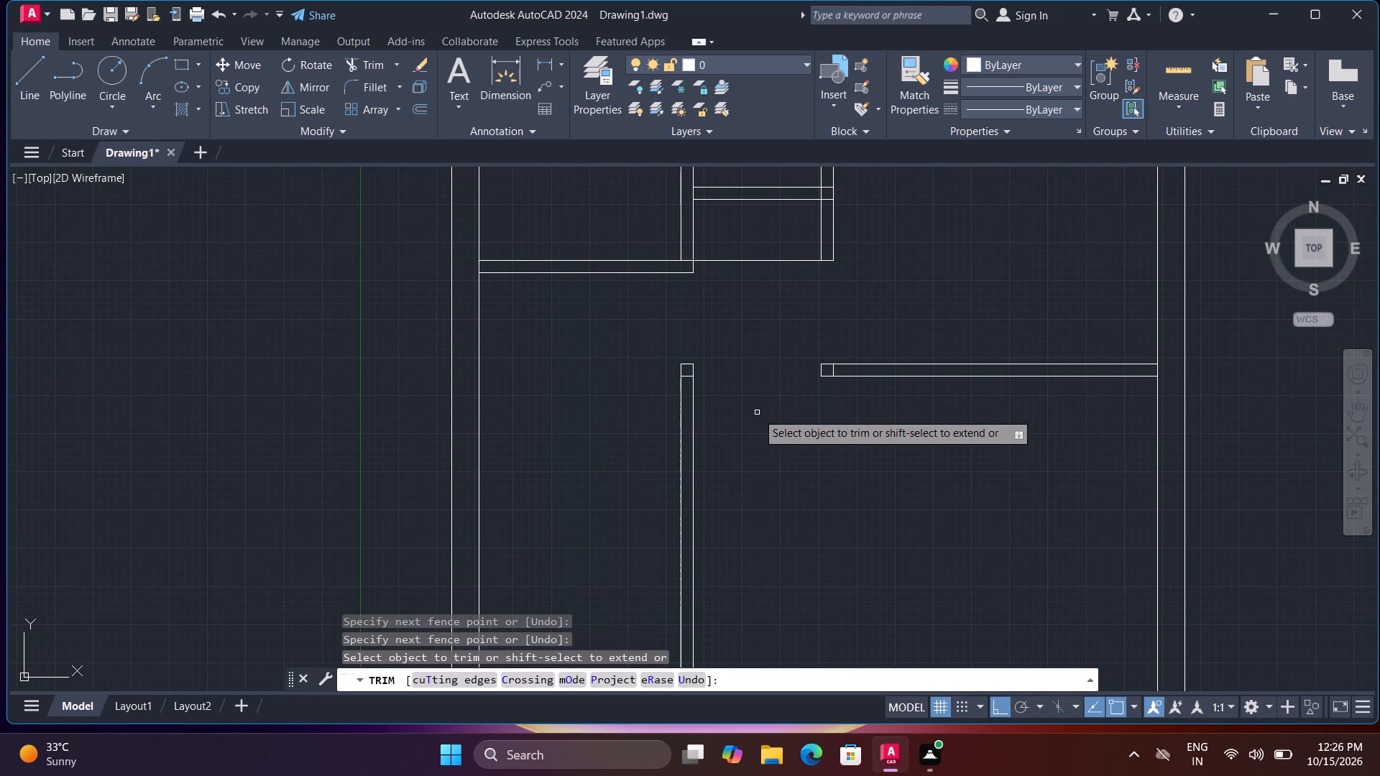
{"action": "left_click", "coordinate": [756, 412]}
{"action": "left_click", "coordinate": [661, 419]}
{"action": "left_click_drag", "start_coordinate": [668, 392], "coordinate": [677, 387]}
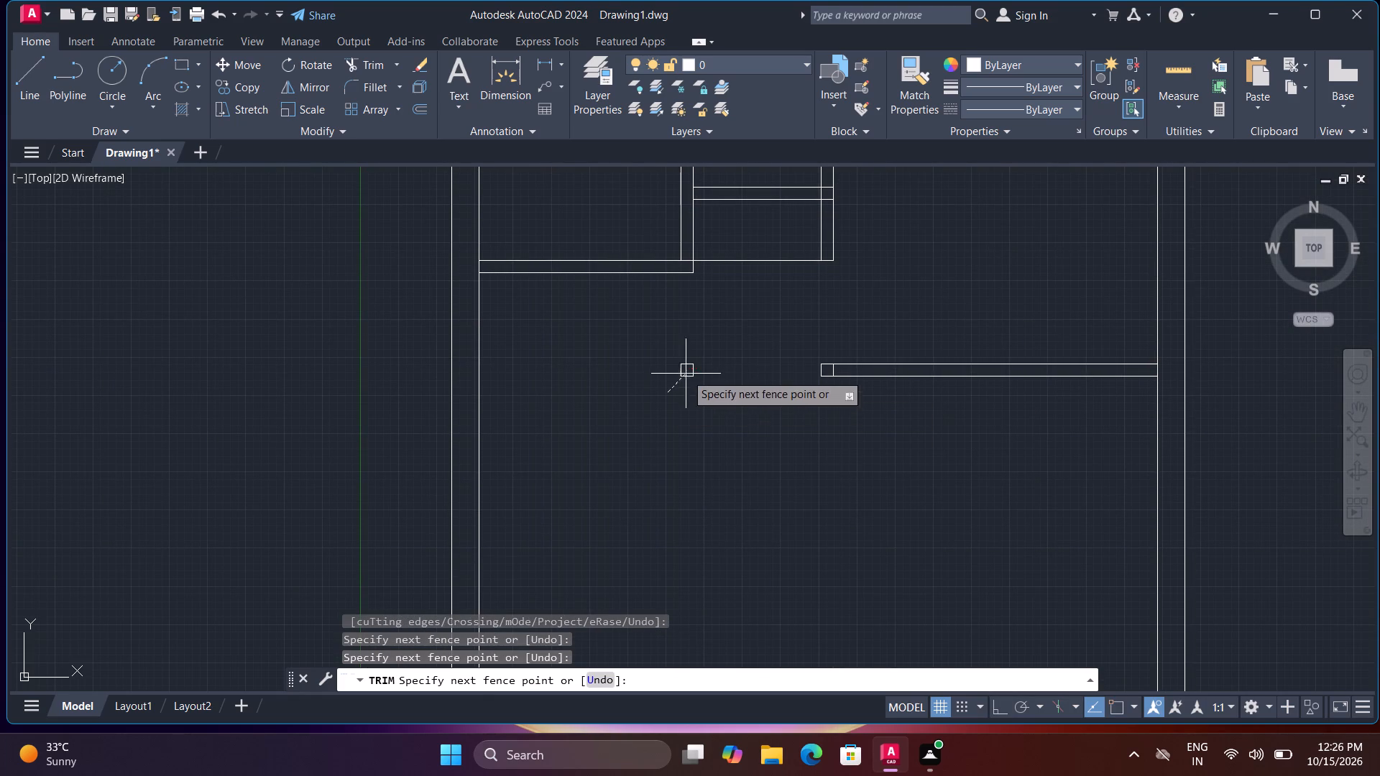
{"action": "left_click", "coordinate": [695, 360]}
{"action": "left_click", "coordinate": [701, 376]}
{"action": "left_click", "coordinate": [642, 378]}
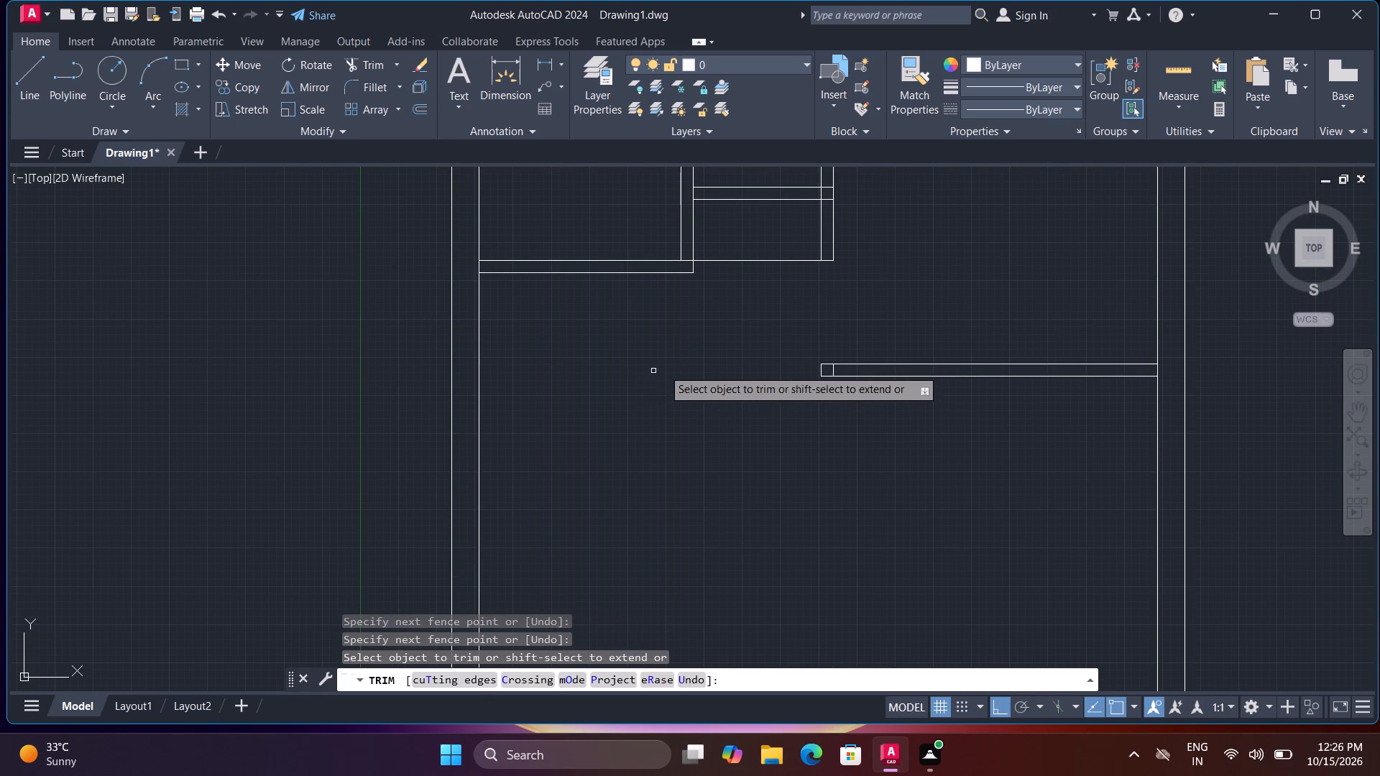
Trim the left wall's inner line at the middle partition and the top wall's inner line inside both vertical partitions.
{"action": "scroll", "coordinate": [703, 351], "scroll_direction": "down", "scroll_amount": 2}
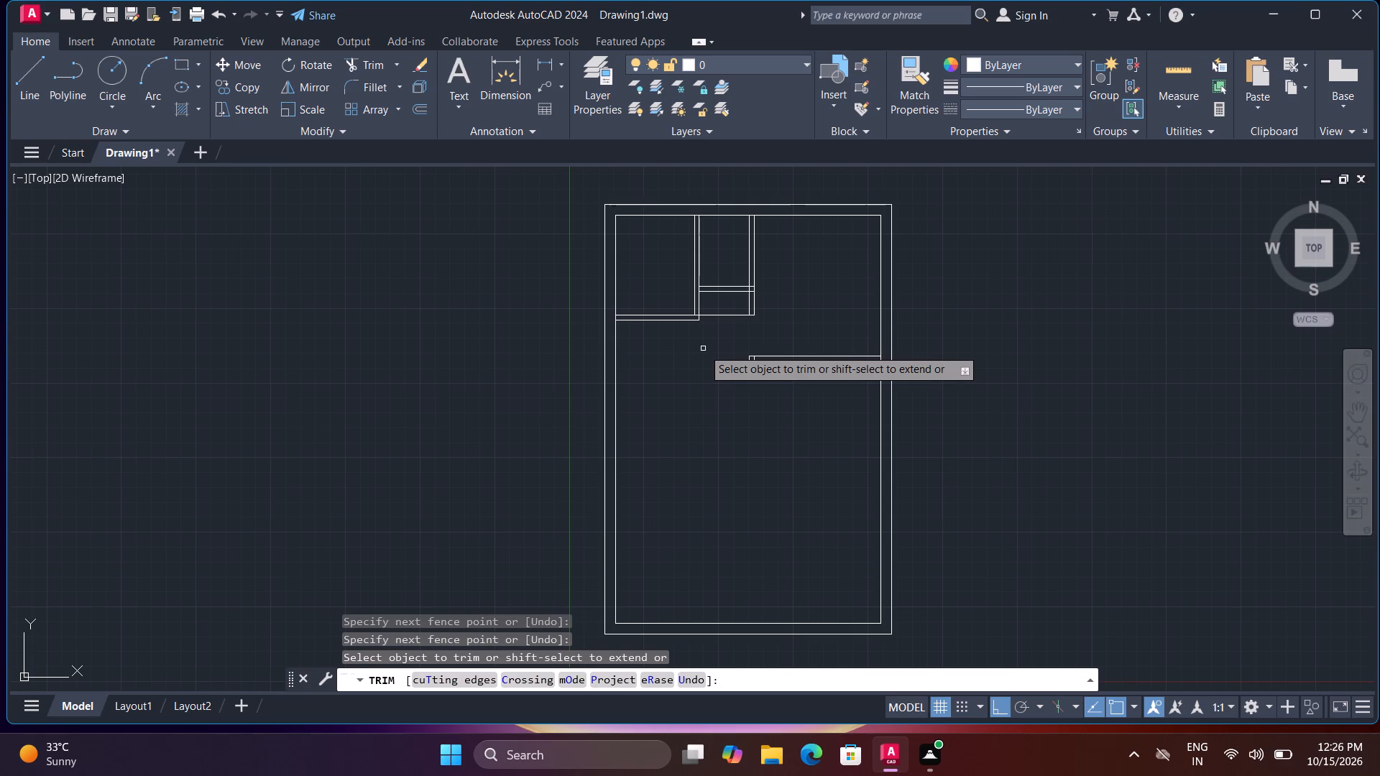
{"action": "scroll", "coordinate": [632, 338], "scroll_direction": "up", "scroll_amount": 3}
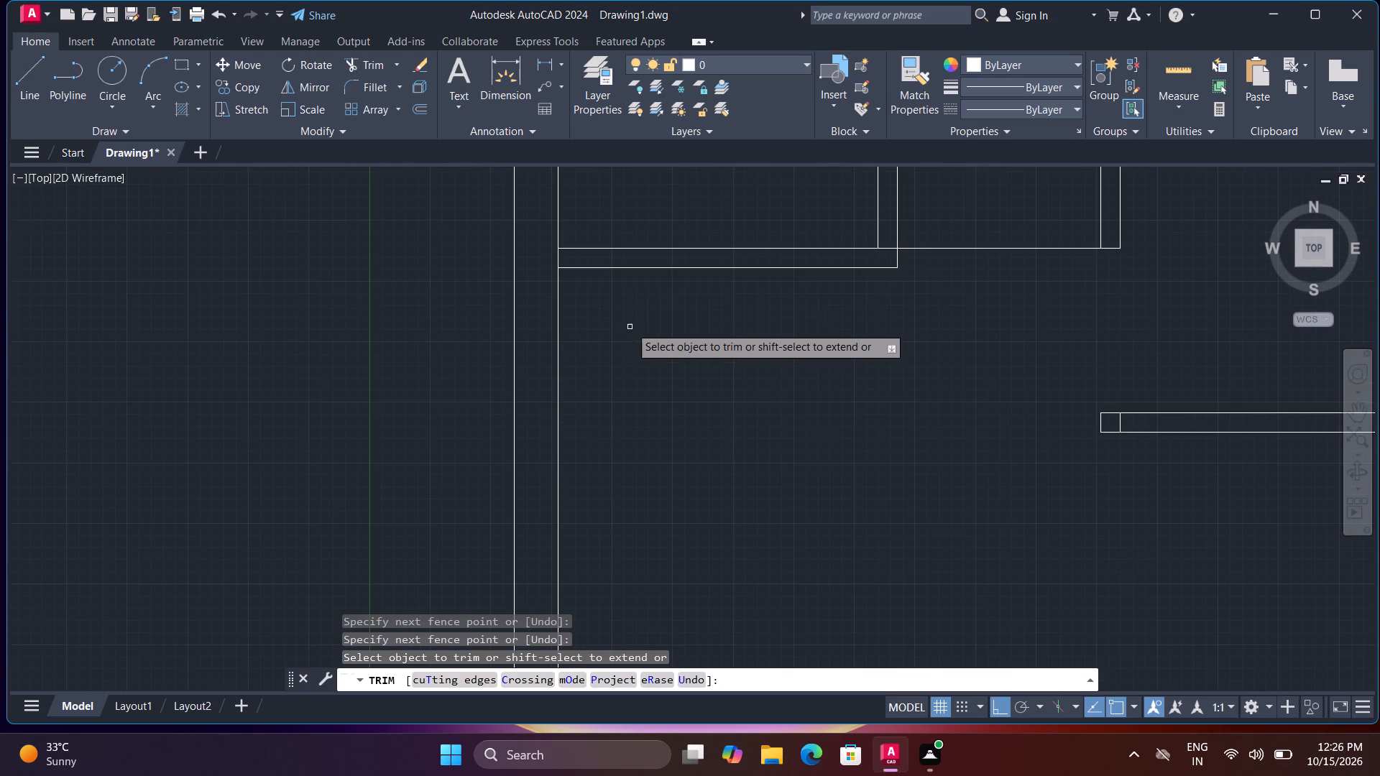
{"action": "left_click", "coordinate": [557, 257]}
{"action": "scroll", "coordinate": [567, 260], "scroll_direction": "down", "scroll_amount": 2}
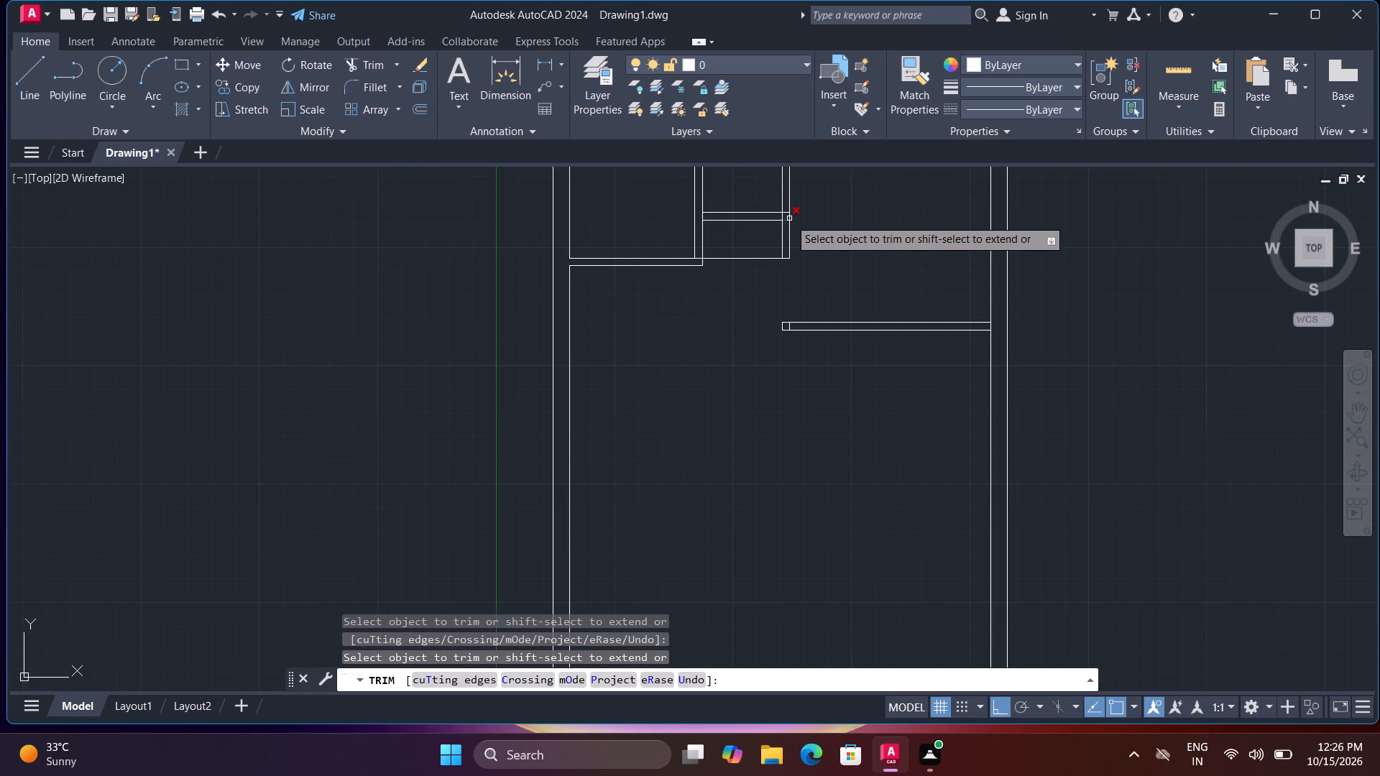
{"action": "middle_click_drag", "start_coordinate": [789, 217], "coordinate": [789, 436]}
{"action": "scroll", "coordinate": [726, 331], "scroll_direction": "up", "scroll_amount": 2}
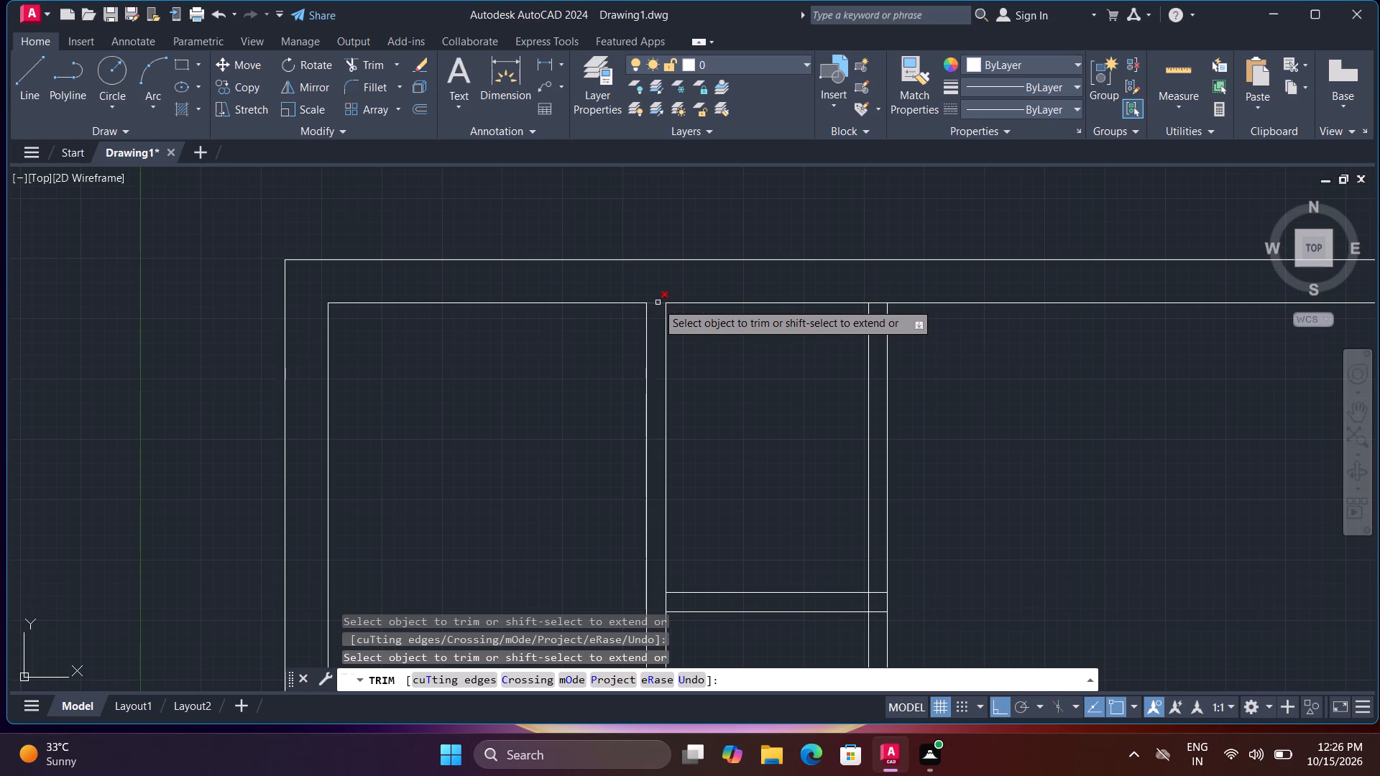
{"action": "left_click", "coordinate": [657, 302]}
{"action": "left_click", "coordinate": [883, 304]}
Trim the line pieces crossing the upper partition's junctions with both vertical partitions, and the middle partition's upper line inside the first vertical partition.
{"action": "scroll", "coordinate": [876, 322], "scroll_direction": "down", "scroll_amount": 2}
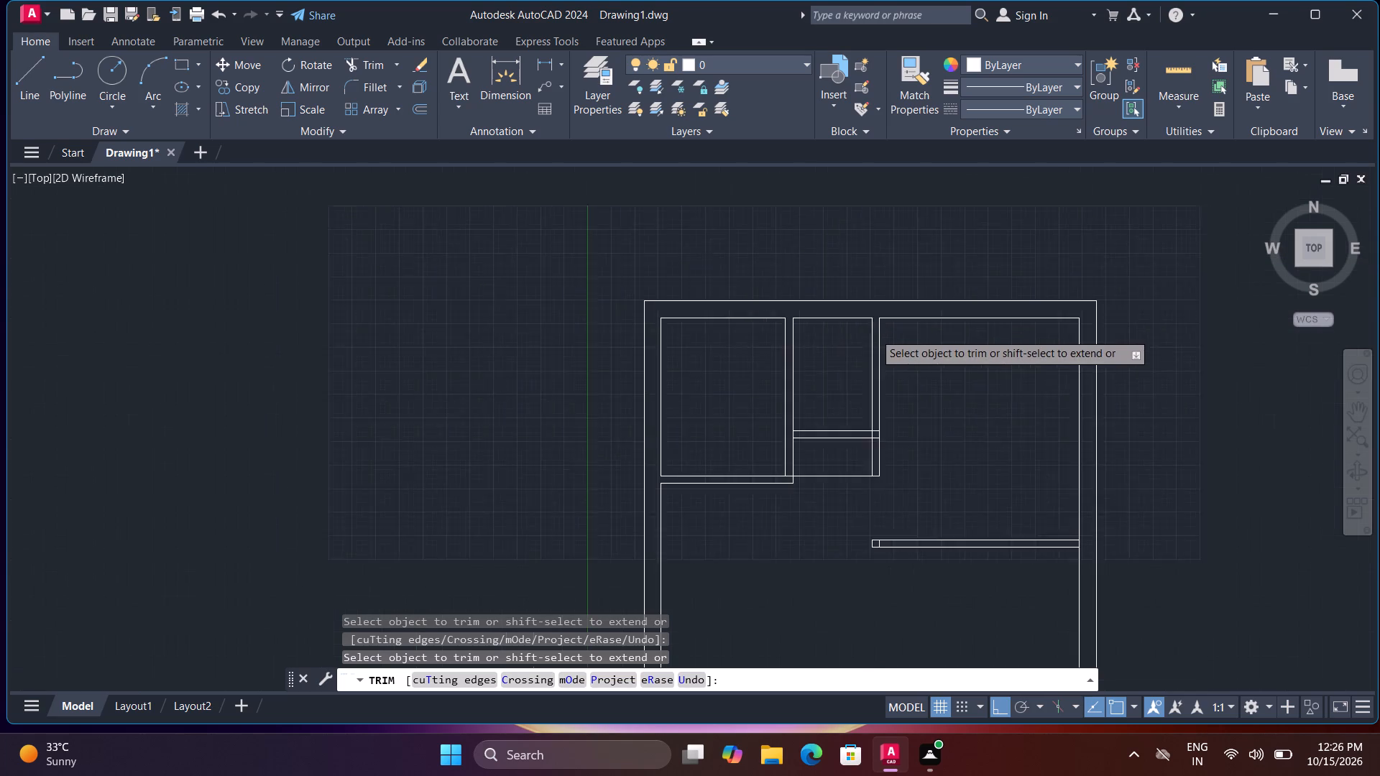
{"action": "scroll", "coordinate": [865, 461], "scroll_direction": "up", "scroll_amount": 3}
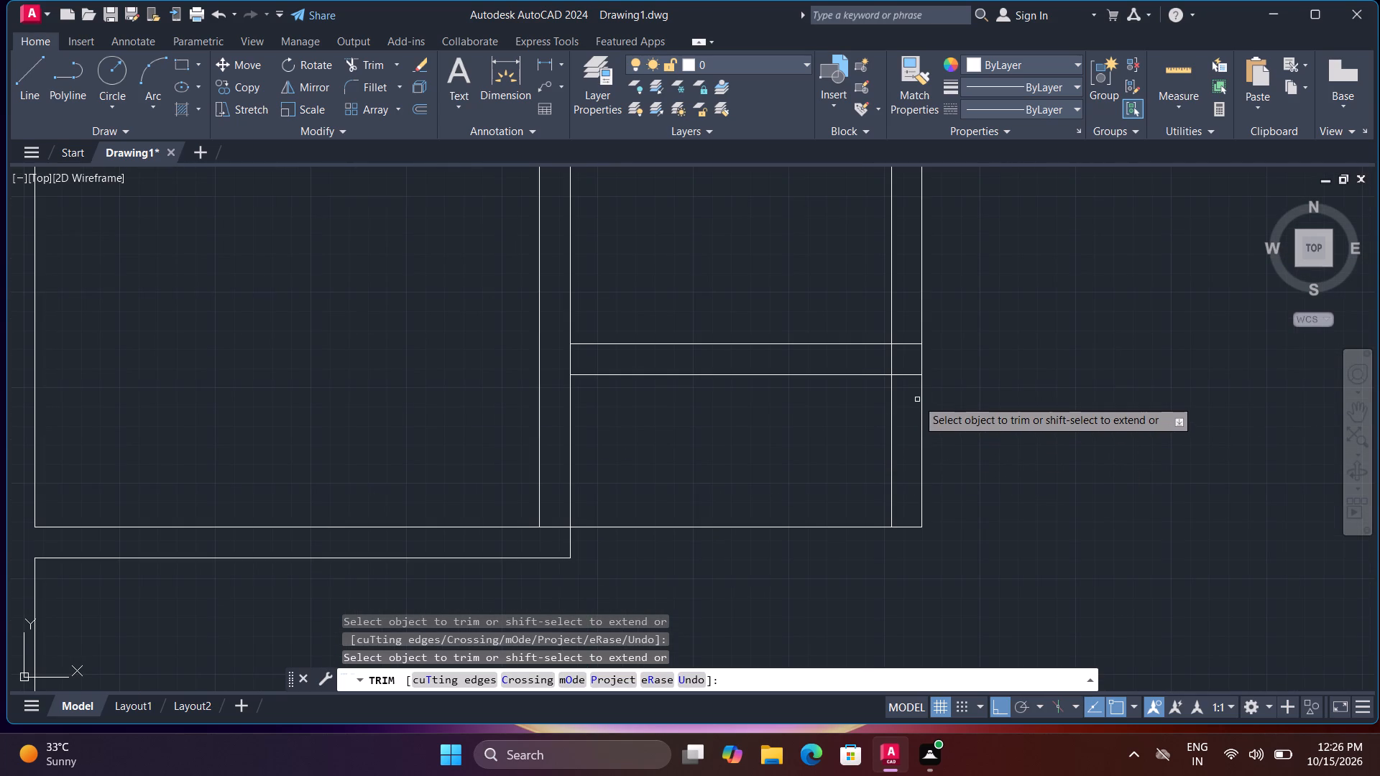
{"action": "left_click", "coordinate": [911, 392]}
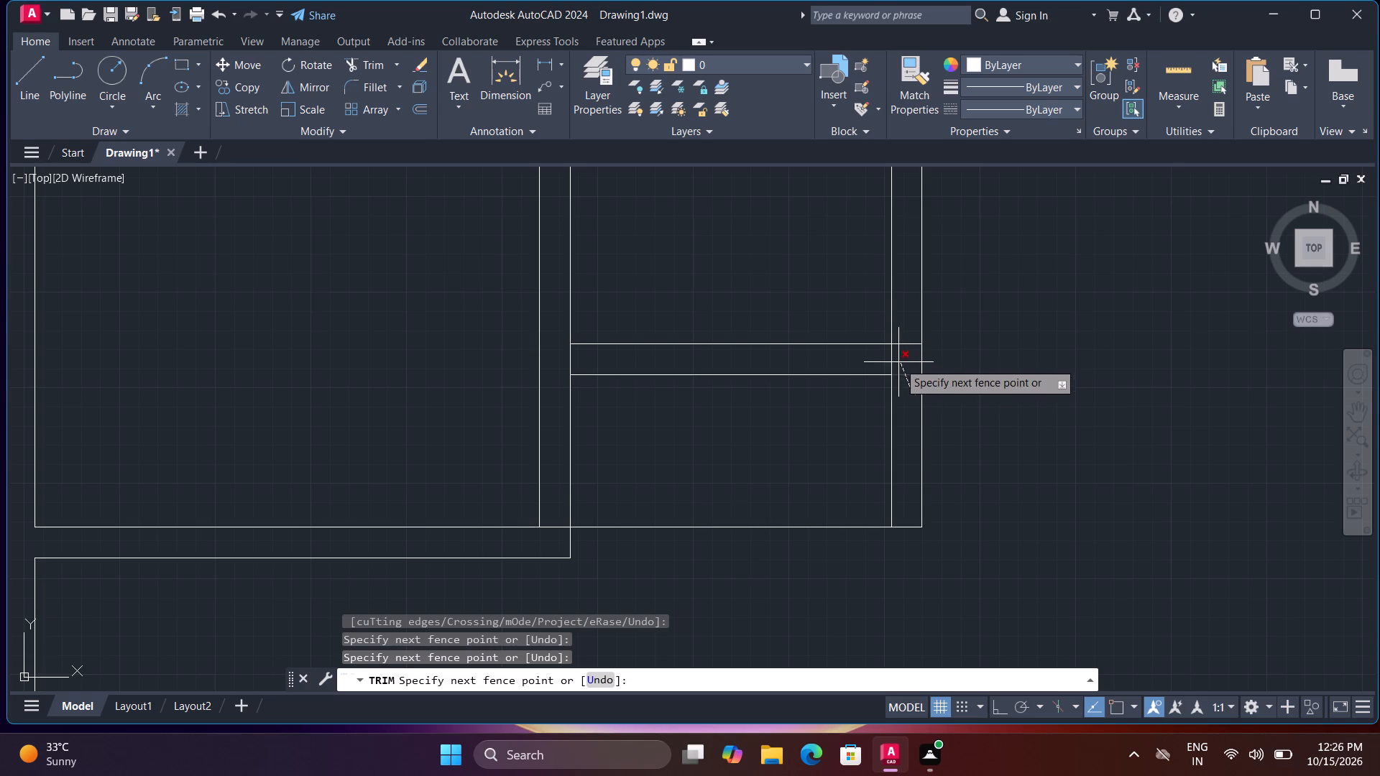
{"action": "left_click", "coordinate": [882, 351]}
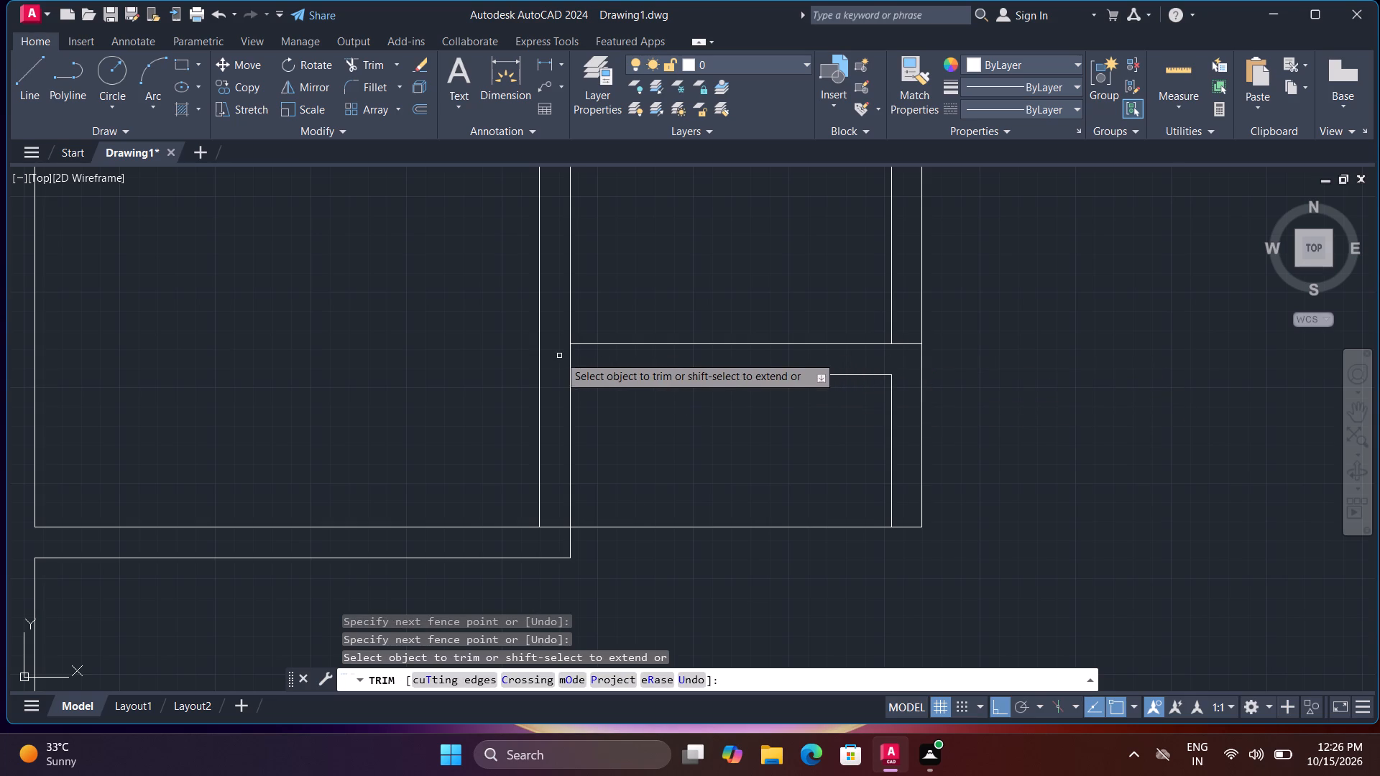
{"action": "left_click", "coordinate": [569, 360]}
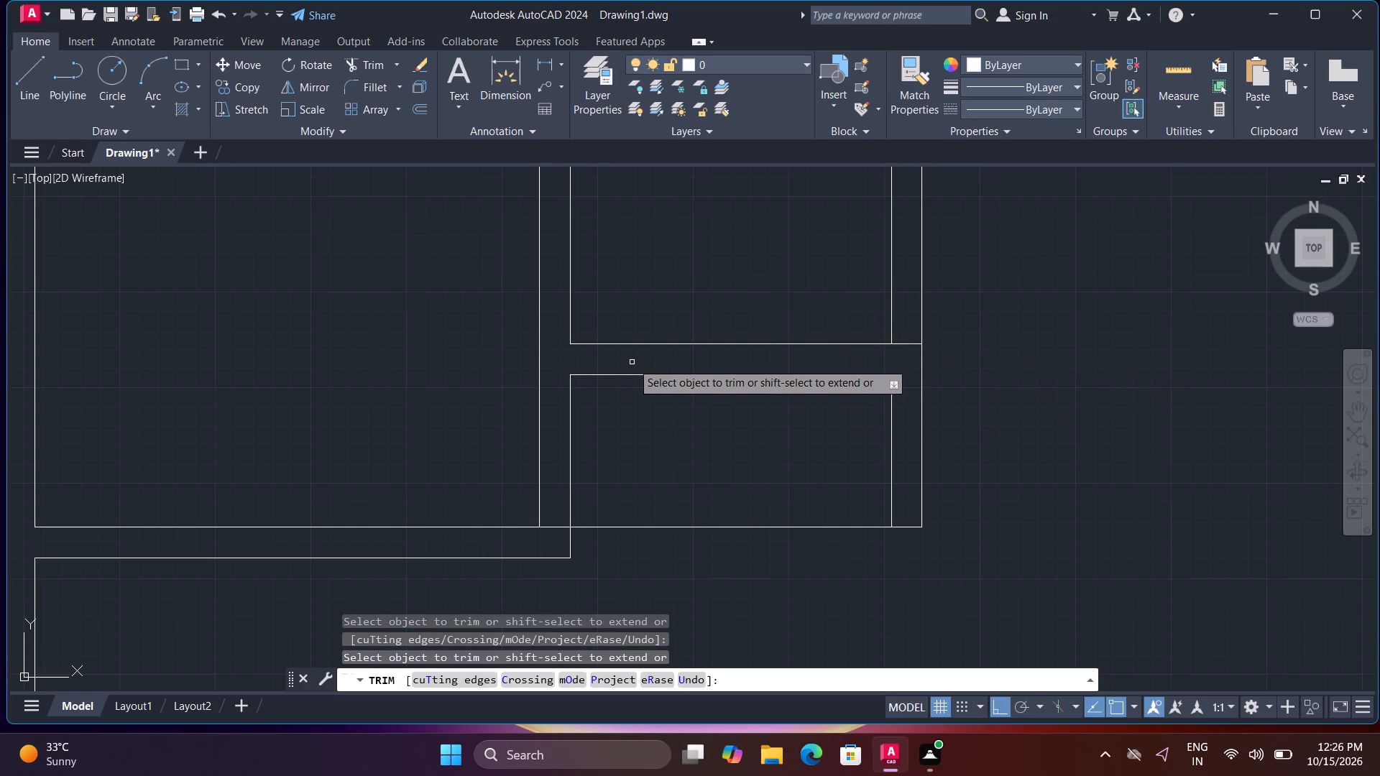
{"action": "left_click", "coordinate": [552, 528]}
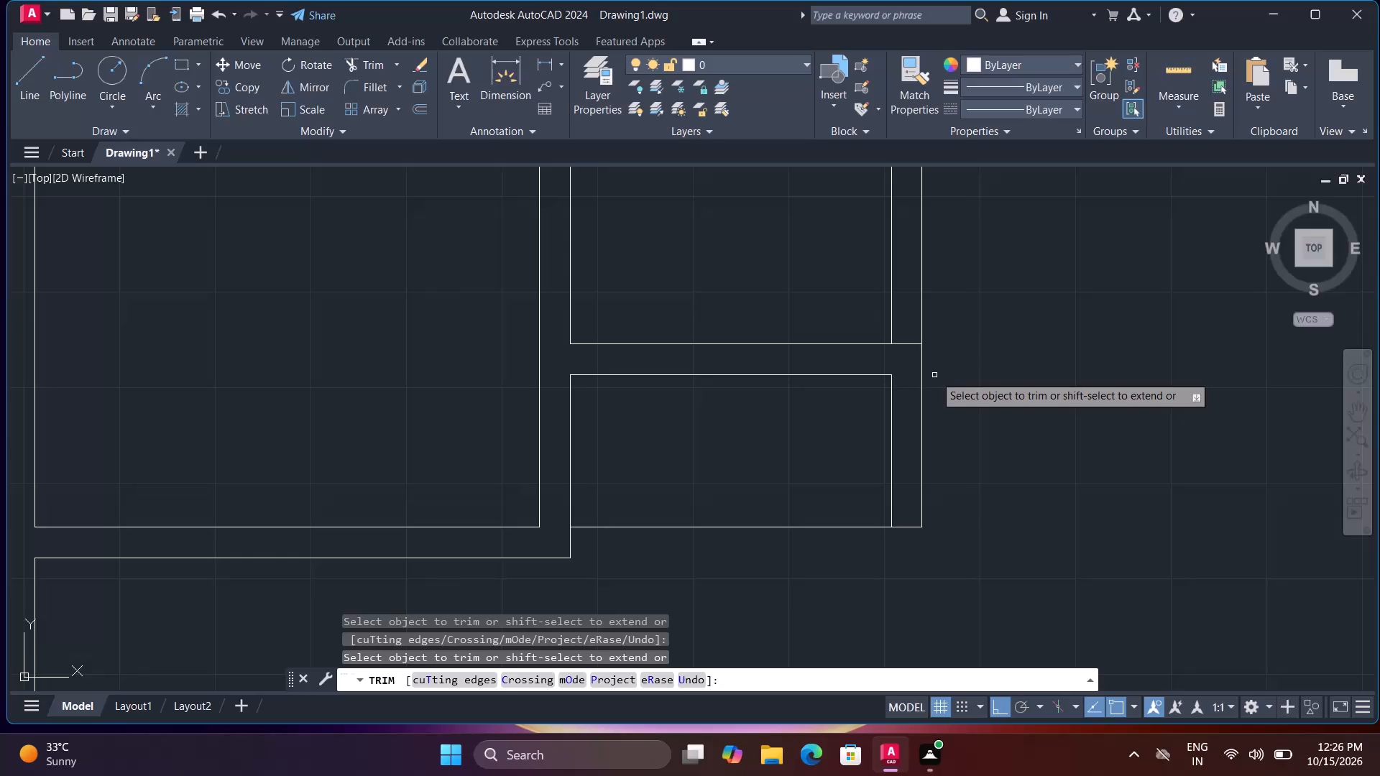
Trim the right wall's inner line inside the lowest partition and the leftover cross line near that partition's free end.
{"action": "middle_click_drag", "start_coordinate": [969, 376], "coordinate": [968, 423]}
{"action": "scroll", "coordinate": [964, 415], "scroll_direction": "down", "scroll_amount": 1}
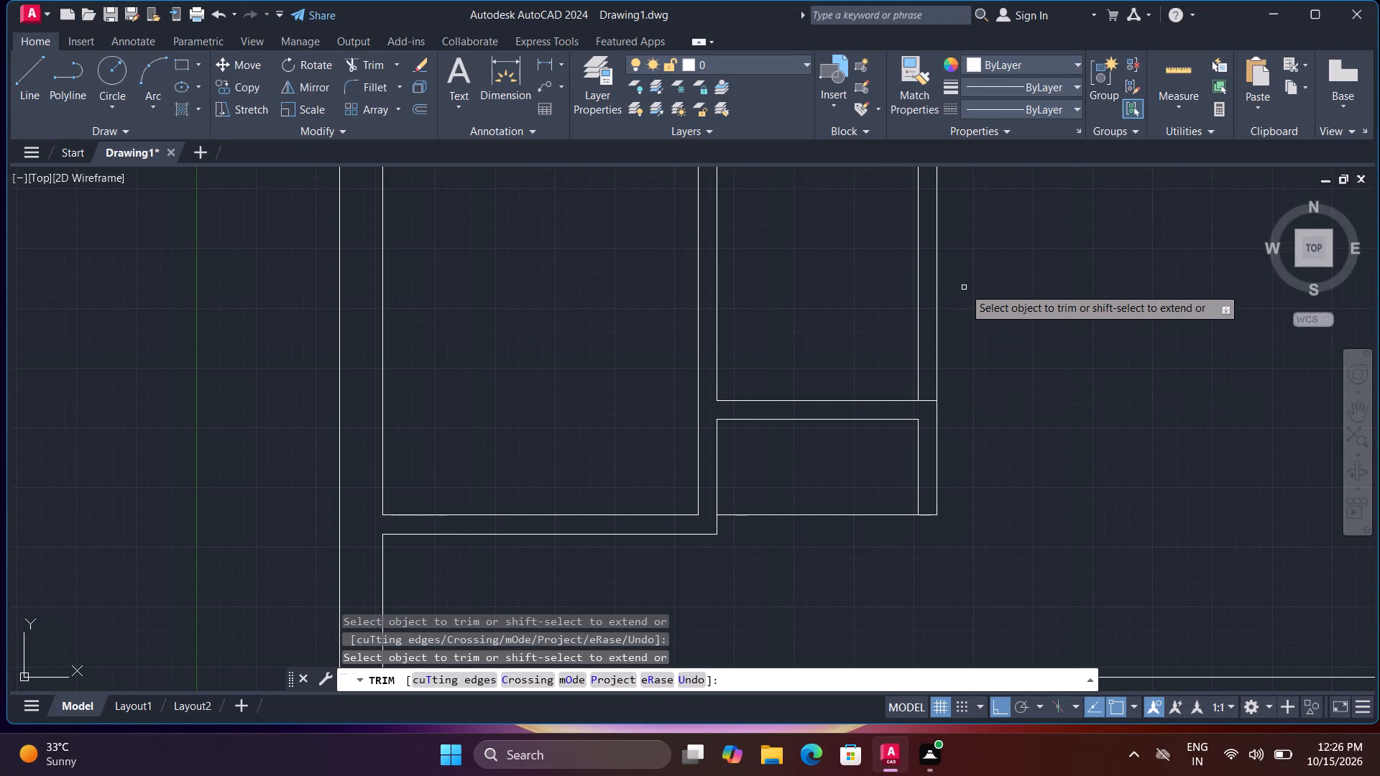
{"action": "middle_click_drag", "start_coordinate": [964, 287], "coordinate": [968, 322]}
{"action": "middle_click", "coordinate": [968, 322]}
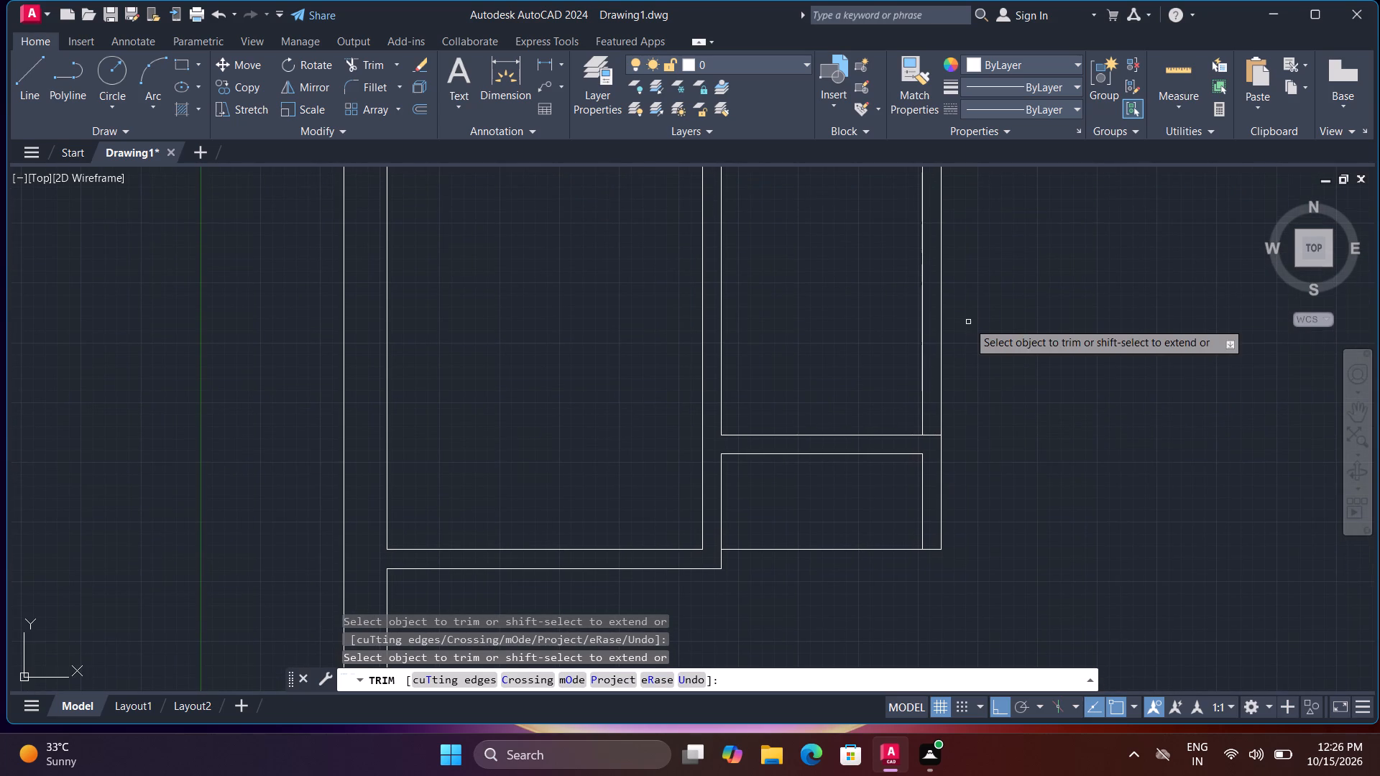
{"action": "scroll", "coordinate": [966, 320], "scroll_direction": "down", "scroll_amount": 1}
{"action": "middle_click_drag", "start_coordinate": [987, 399], "coordinate": [1036, 139]}
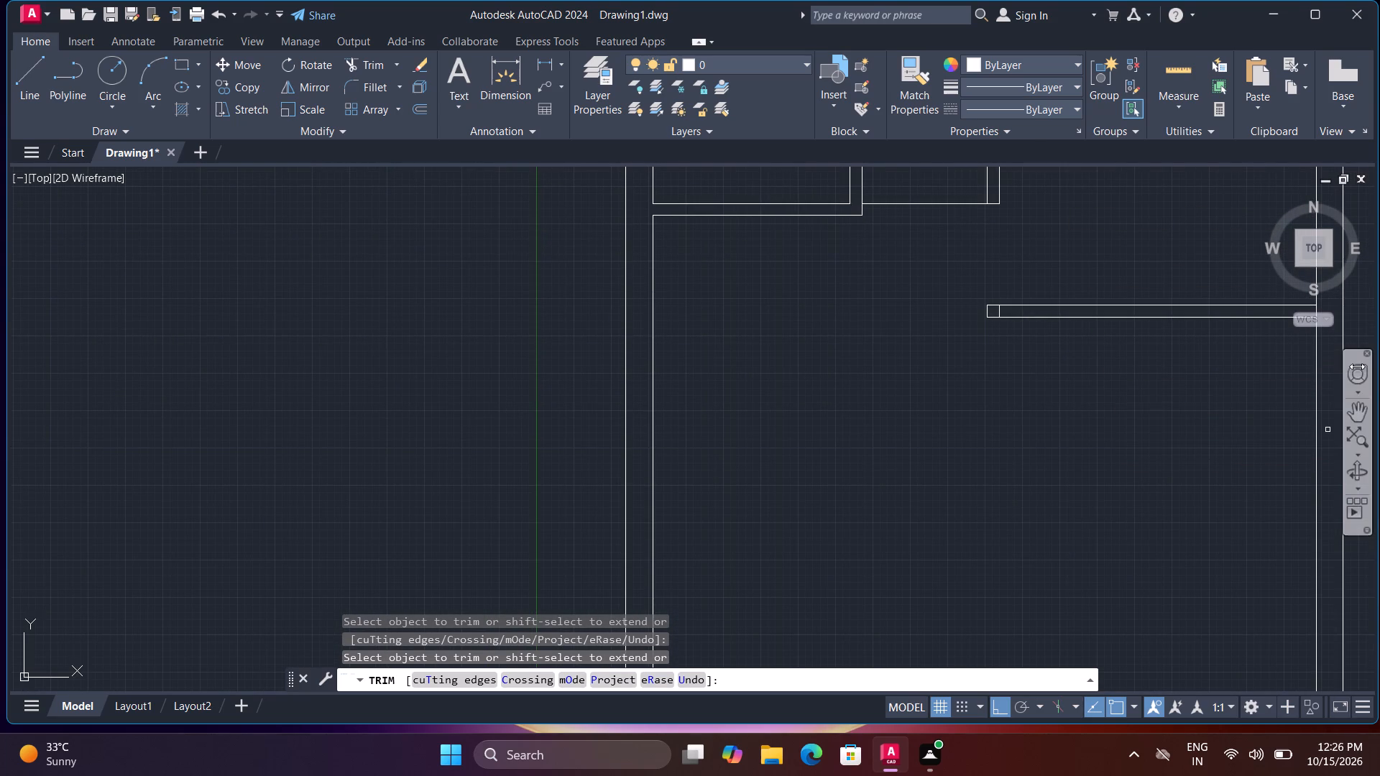
{"action": "middle_click_drag", "start_coordinate": [1356, 366], "coordinate": [1280, 365]}
{"action": "middle_click_drag", "start_coordinate": [1278, 367], "coordinate": [1017, 451]}
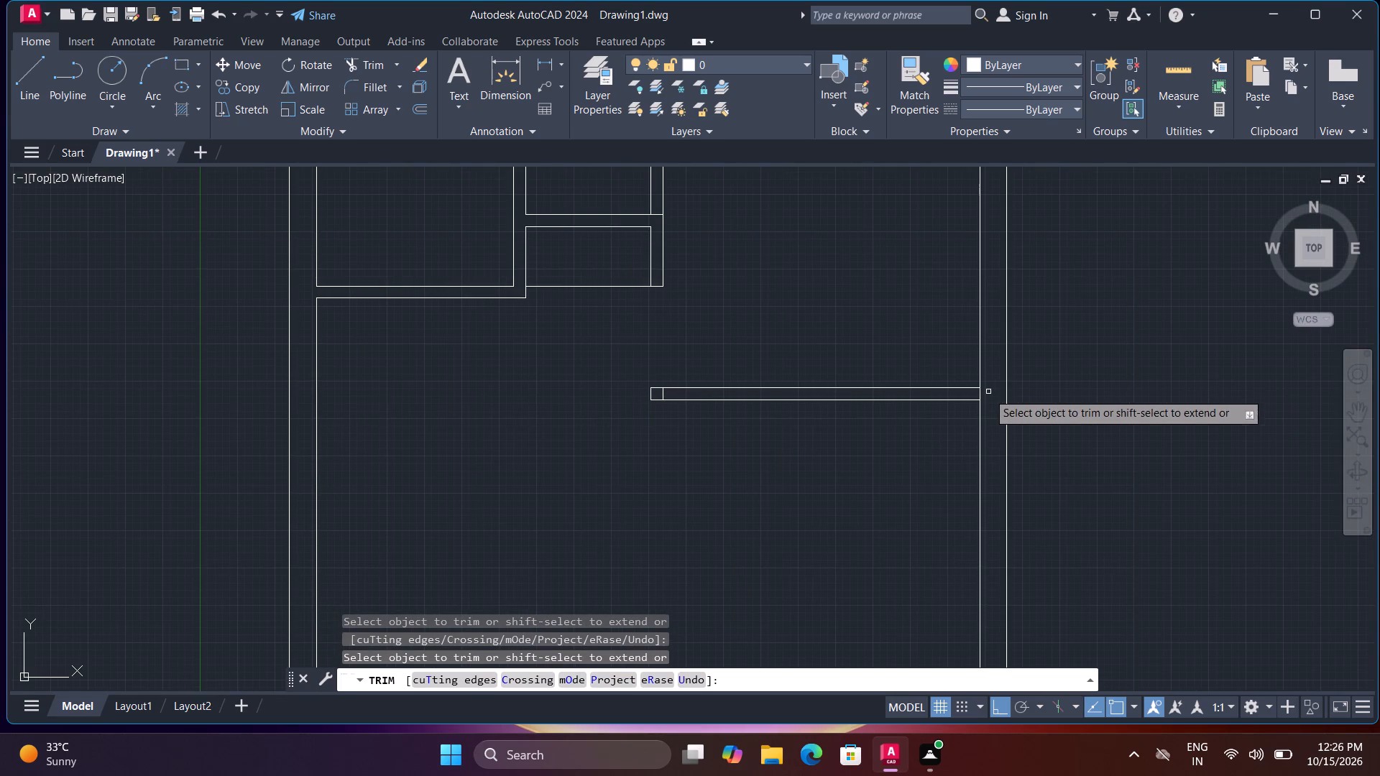
{"action": "left_click", "coordinate": [978, 394]}
{"action": "scroll", "coordinate": [980, 402], "scroll_direction": "down", "scroll_amount": 1}
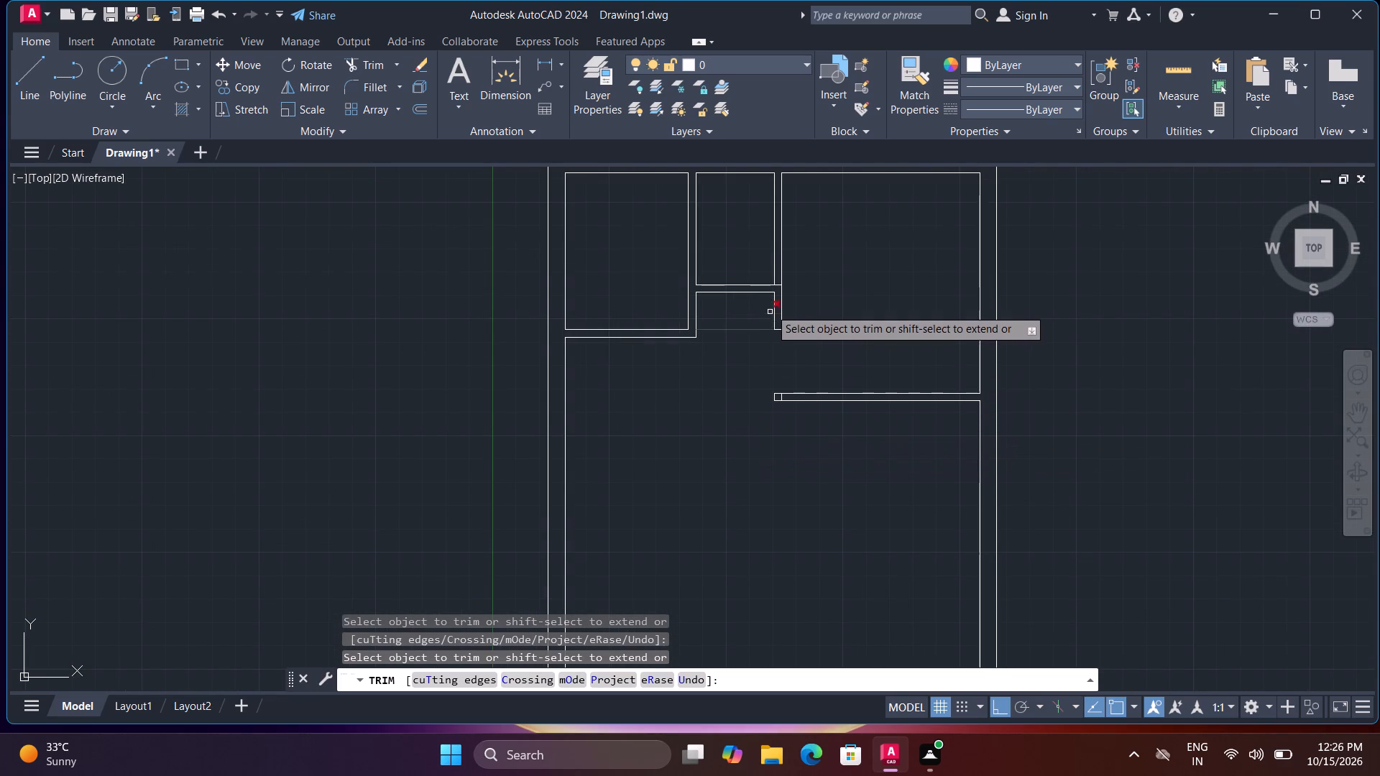
{"action": "middle_click_drag", "start_coordinate": [757, 355], "coordinate": [1043, 177]}
{"action": "middle_click", "coordinate": [1043, 177]}
{"action": "scroll", "coordinate": [1043, 177], "scroll_direction": "down", "scroll_amount": 1}
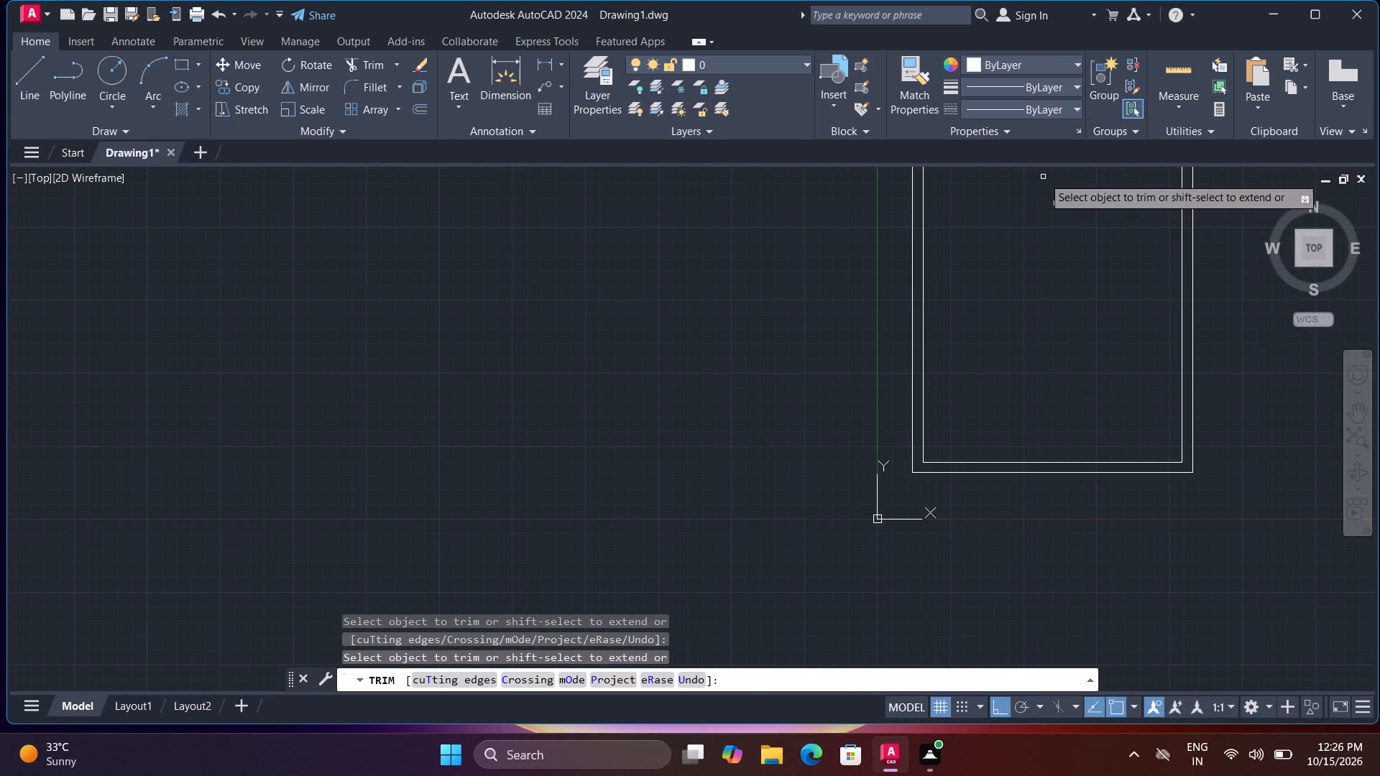
{"action": "middle_click_drag", "start_coordinate": [1072, 234], "coordinate": [865, 385]}
{"action": "scroll", "coordinate": [908, 381], "scroll_direction": "up", "scroll_amount": 3}
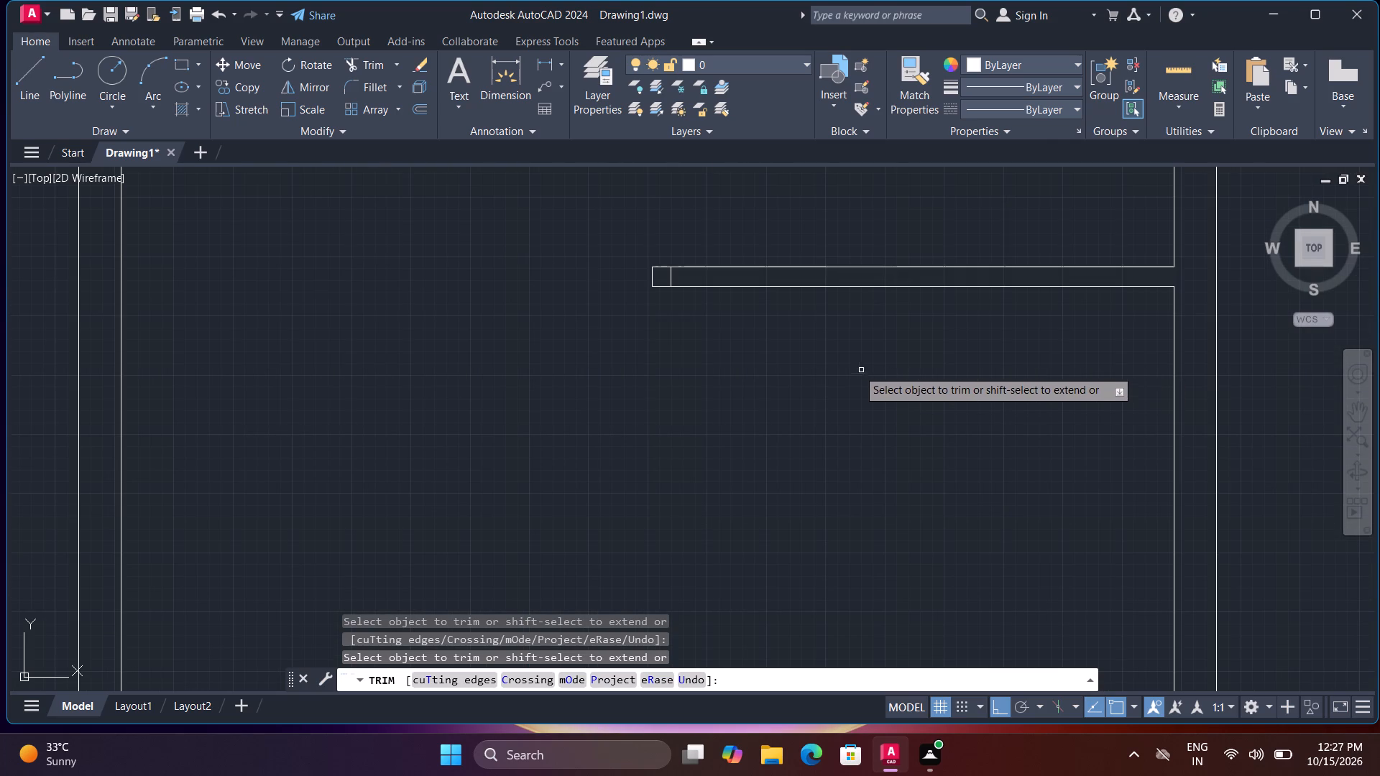
{"action": "left_click", "coordinate": [672, 275]}
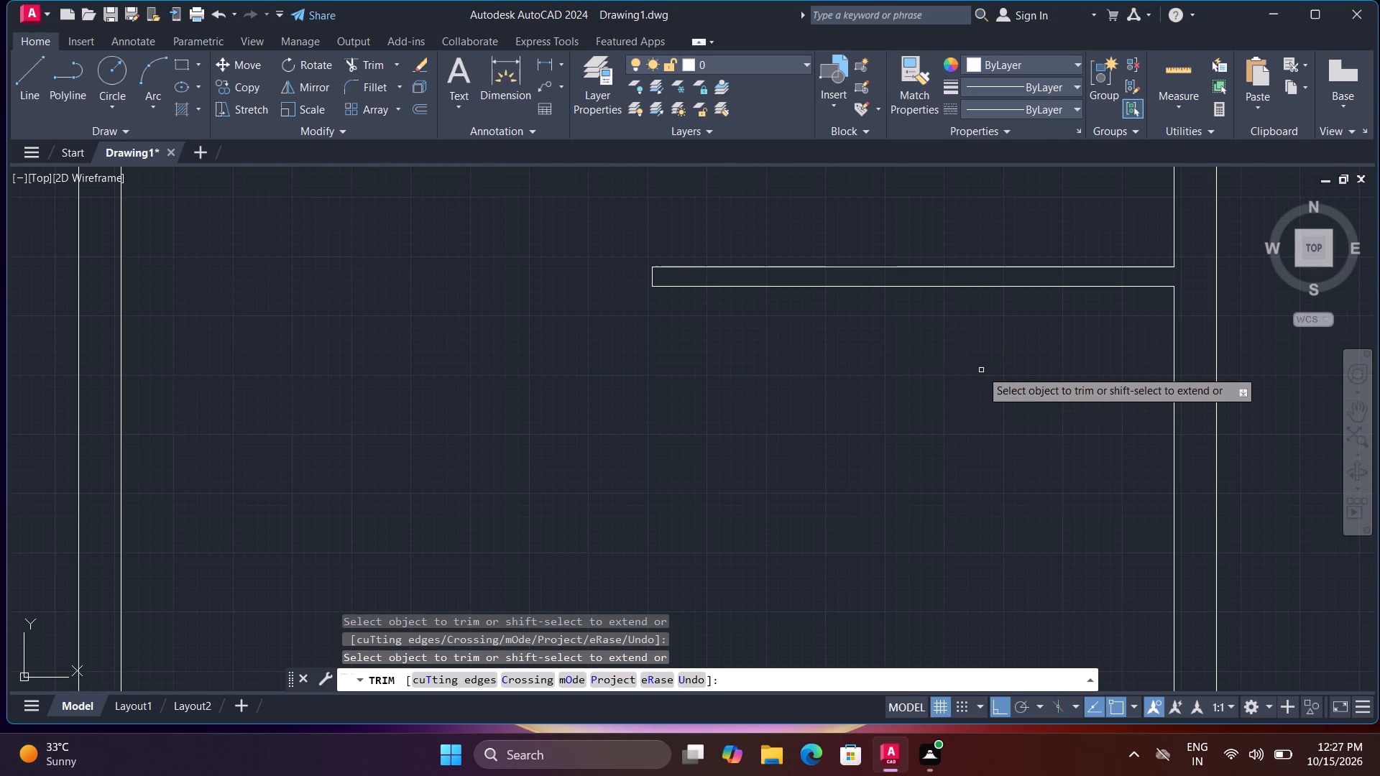
{"action": "key", "text": "Escape"}
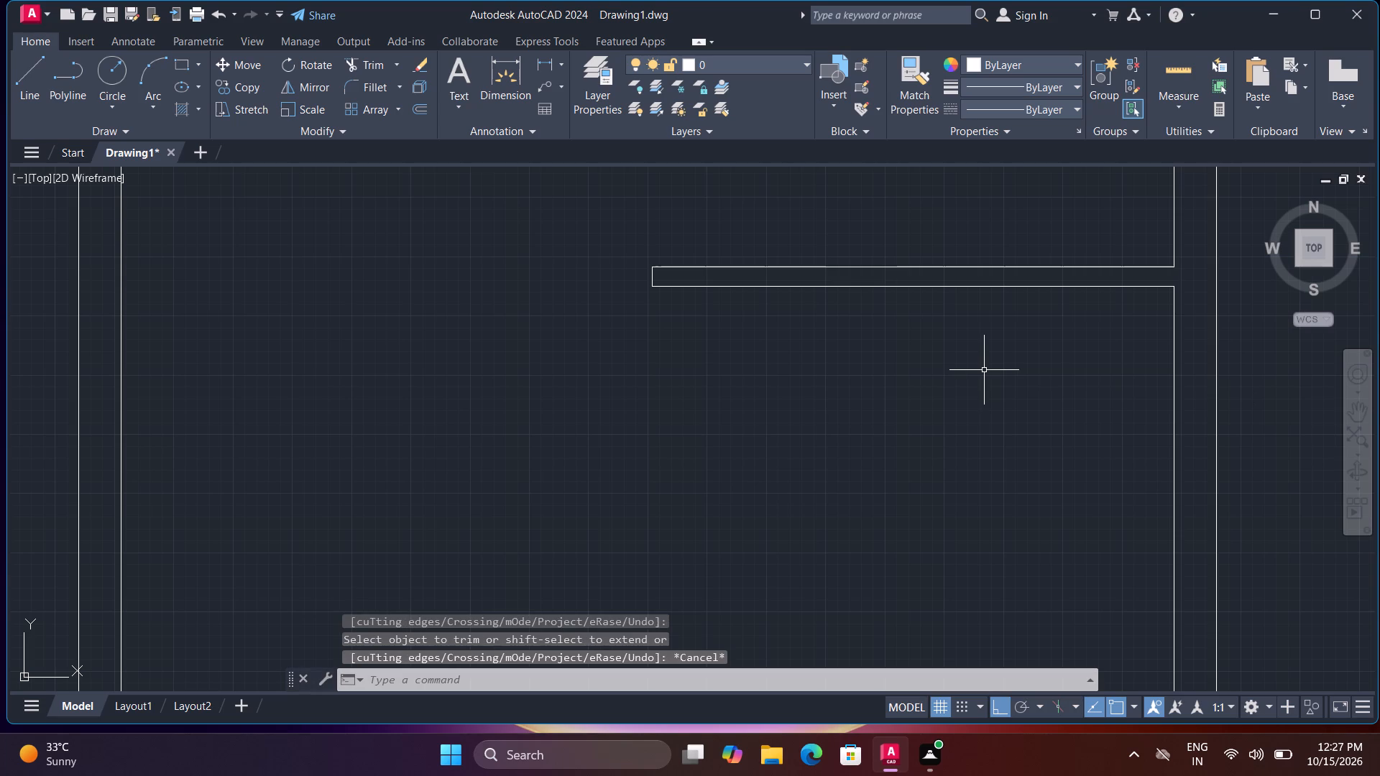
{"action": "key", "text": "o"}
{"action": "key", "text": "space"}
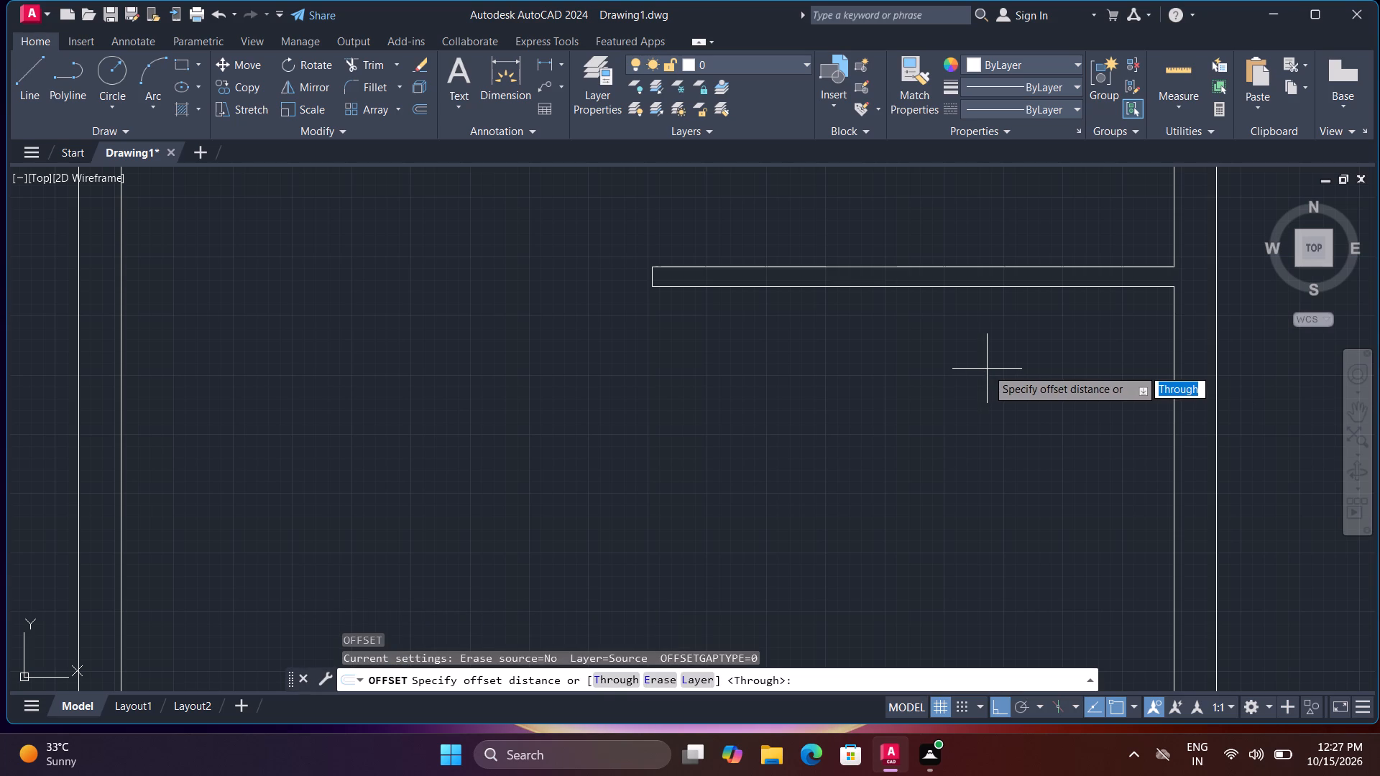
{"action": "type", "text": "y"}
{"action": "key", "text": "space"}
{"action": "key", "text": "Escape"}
Offset the lowest partition's lower line 3'6" downward, and offset the new line another 4" down for the partition thickness.
{"action": "type", "text": "o t"}
{"action": "key", "text": "space"}
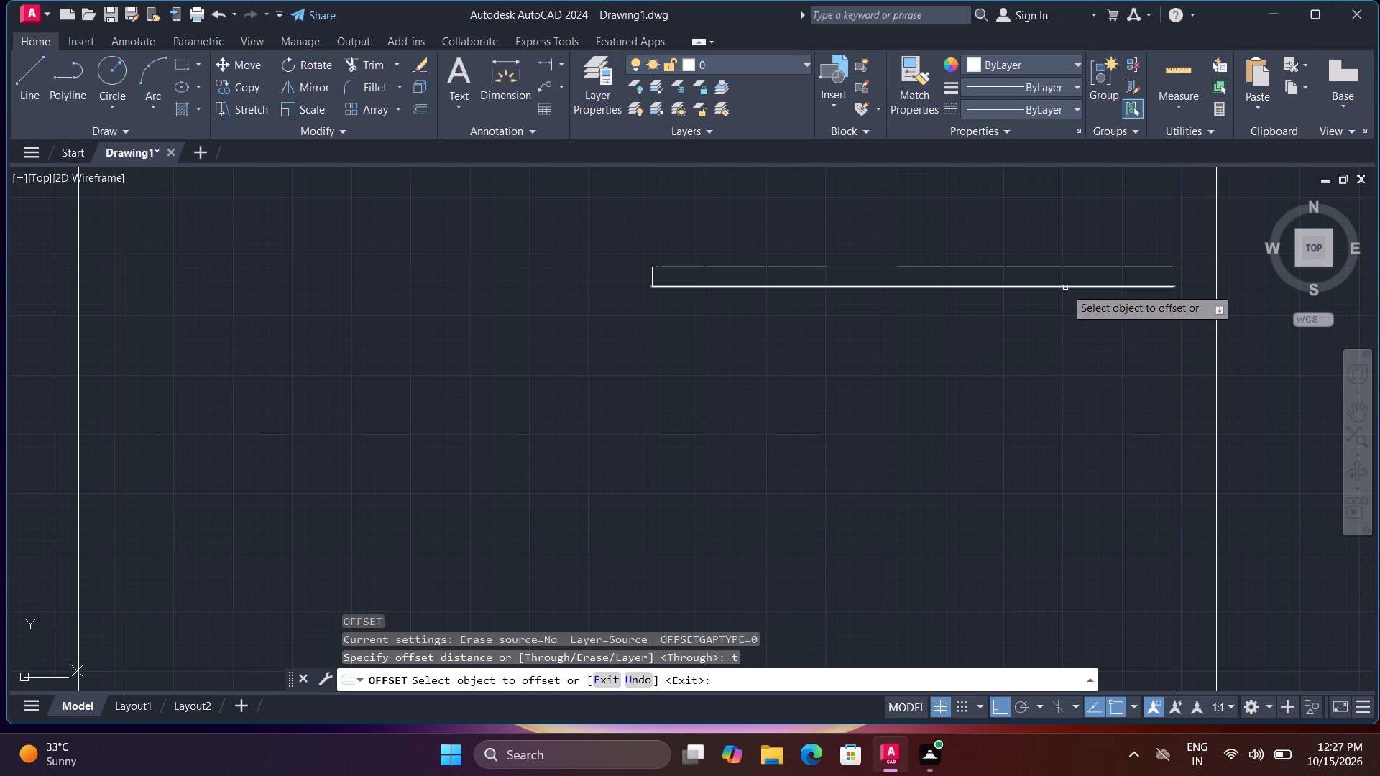
{"action": "left_click", "coordinate": [1066, 287]}
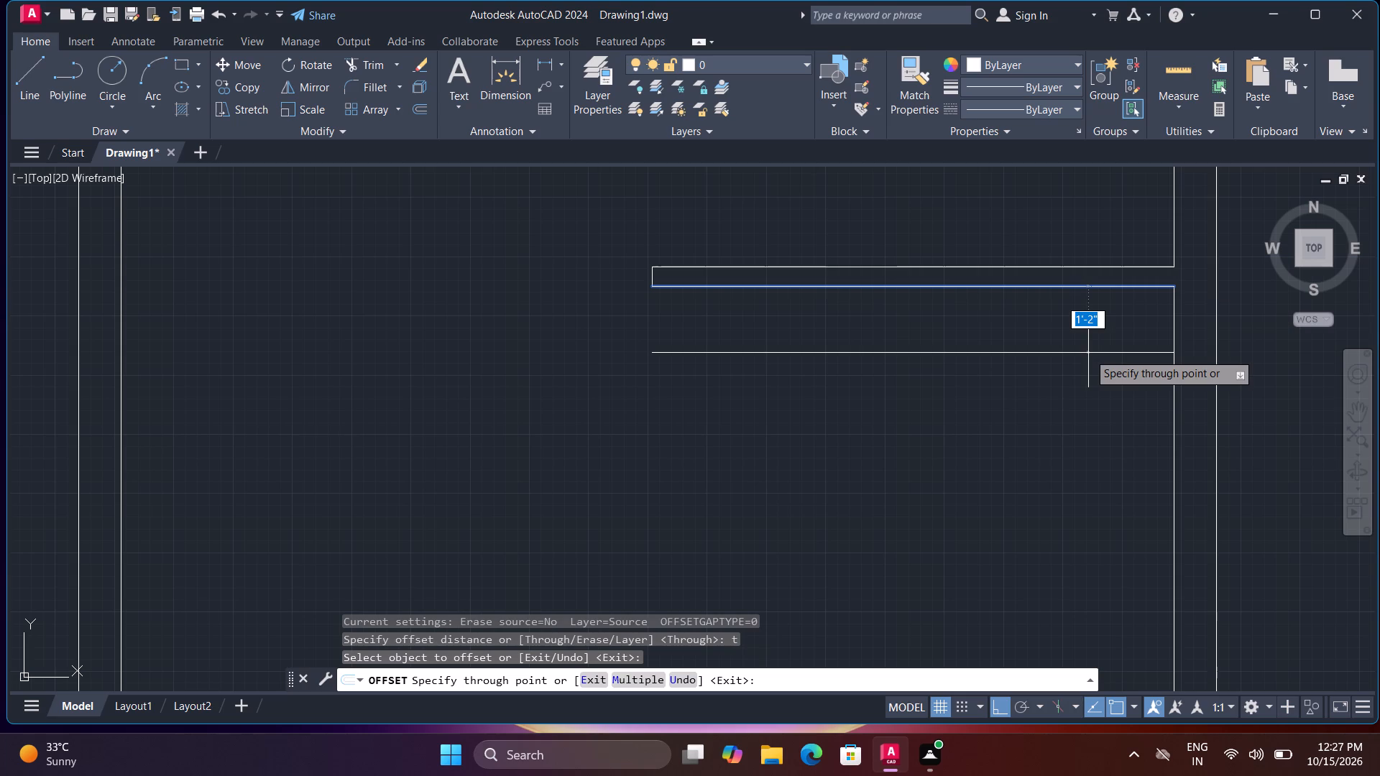
{"action": "key", "text": "3"}
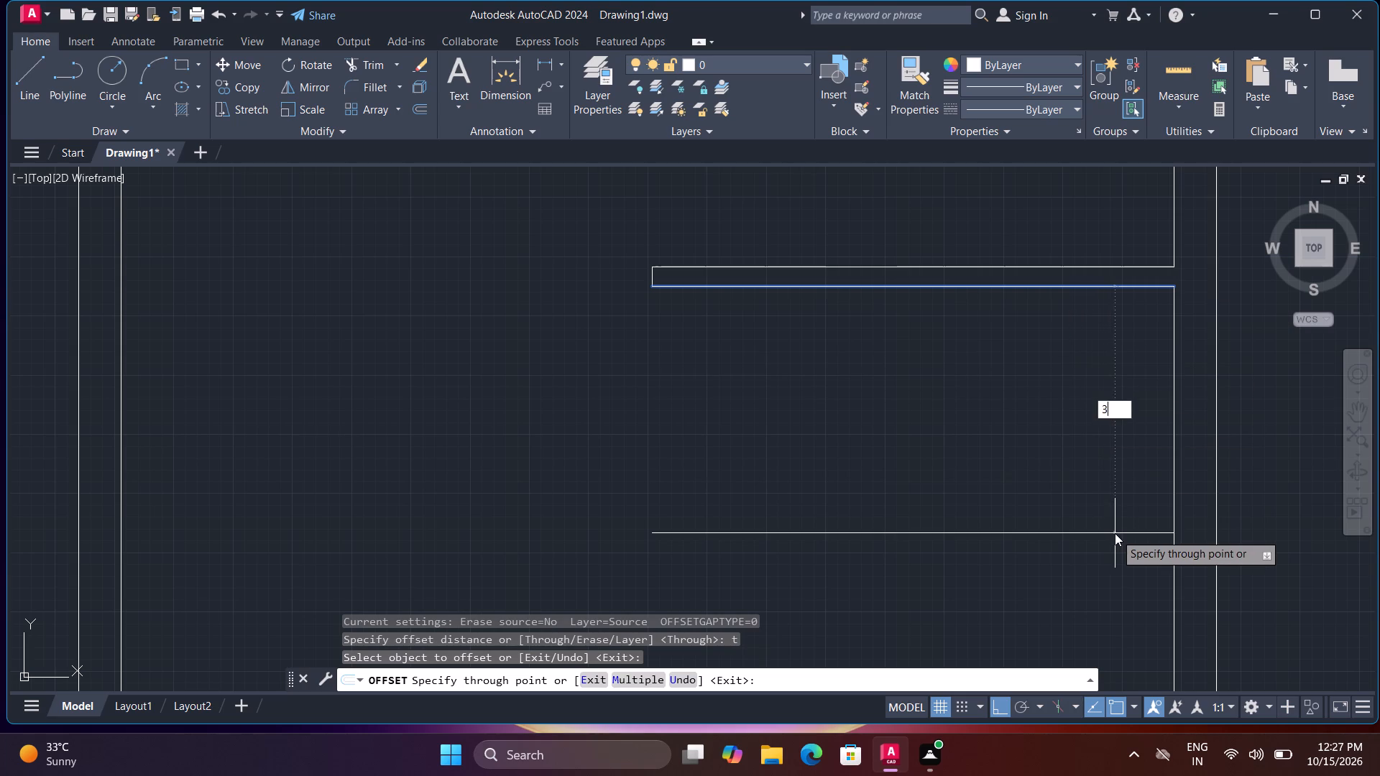
{"action": "key", "text": "apostrophe"}
{"action": "key", "text": "6"}
{"action": "key", "text": "shift+quotedbl"}
{"action": "key", "text": "Return"}
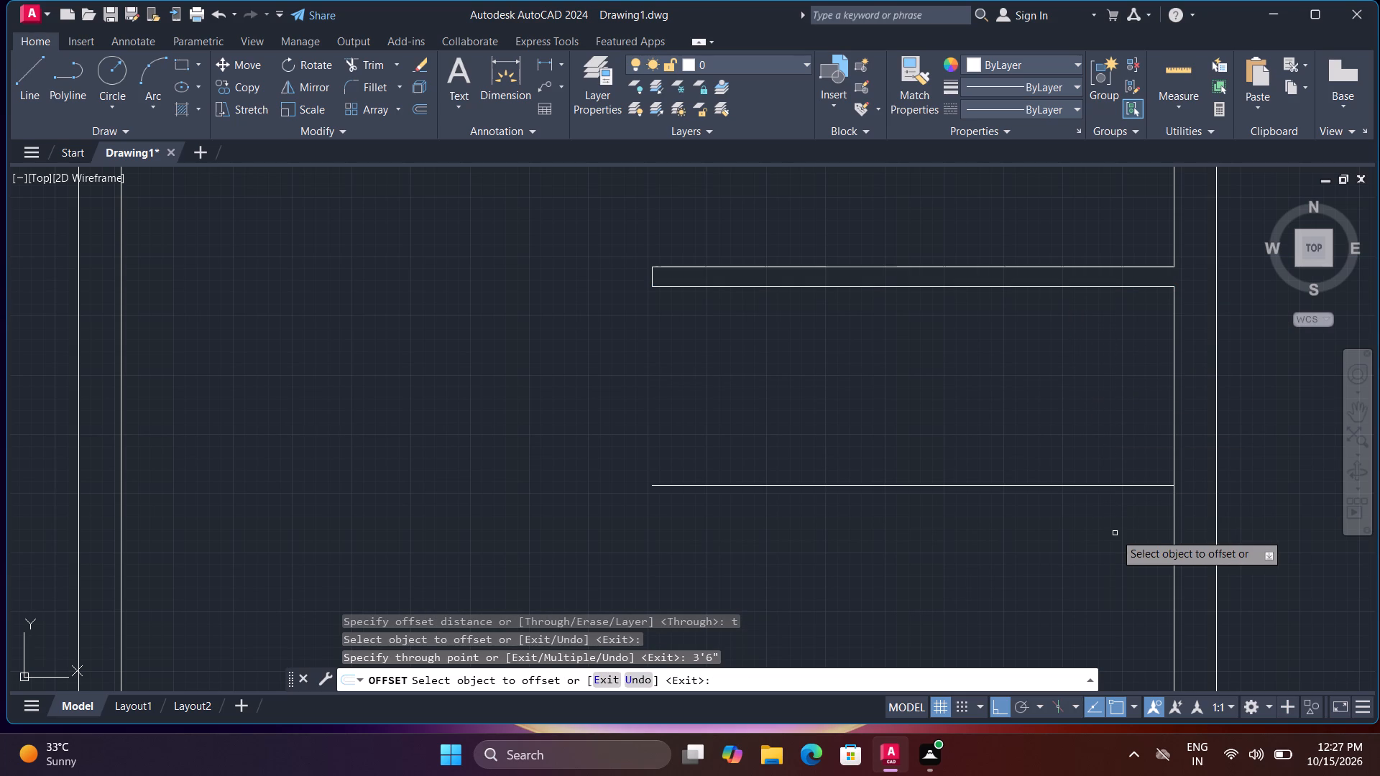
{"action": "left_click", "coordinate": [1118, 486]}
{"action": "key", "text": "4"}
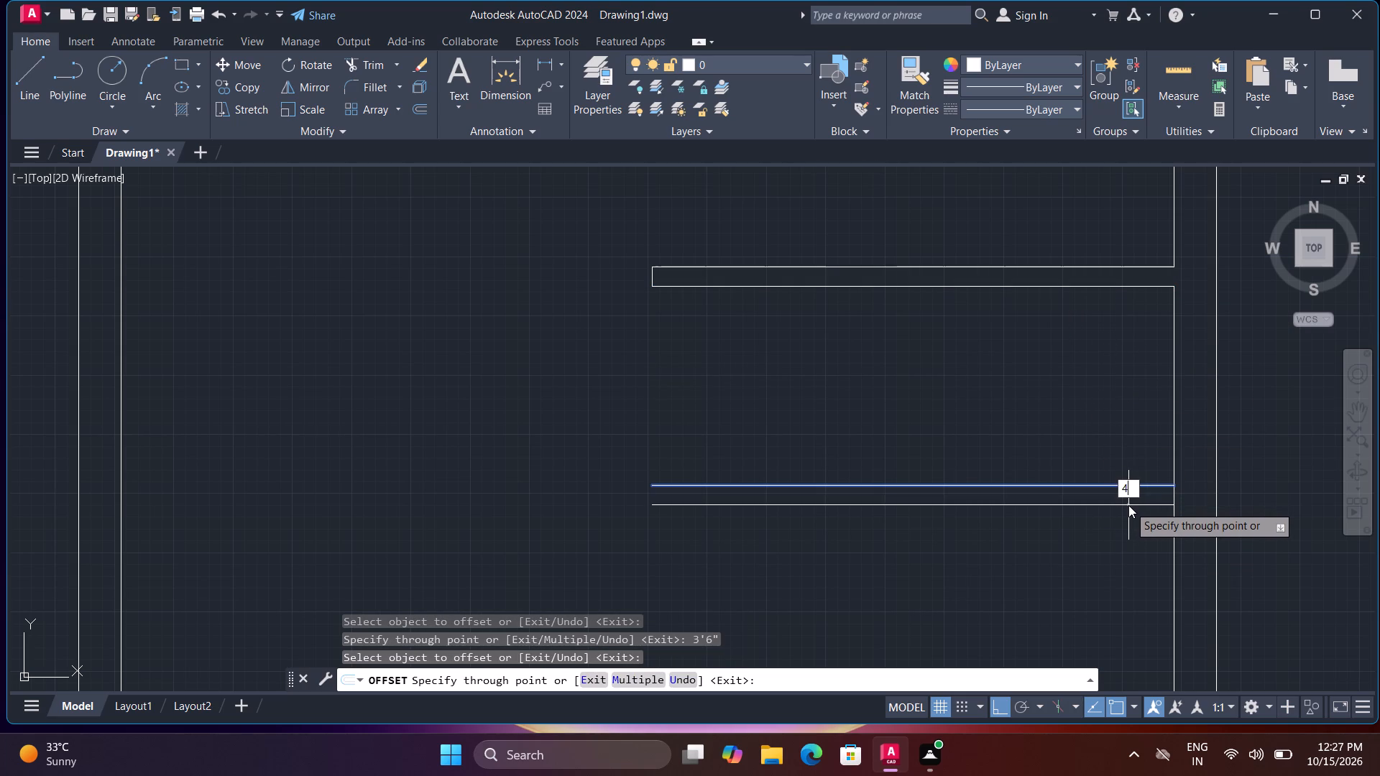
{"action": "key", "text": "shift+quotedbl"}
{"action": "key", "text": "Return"}
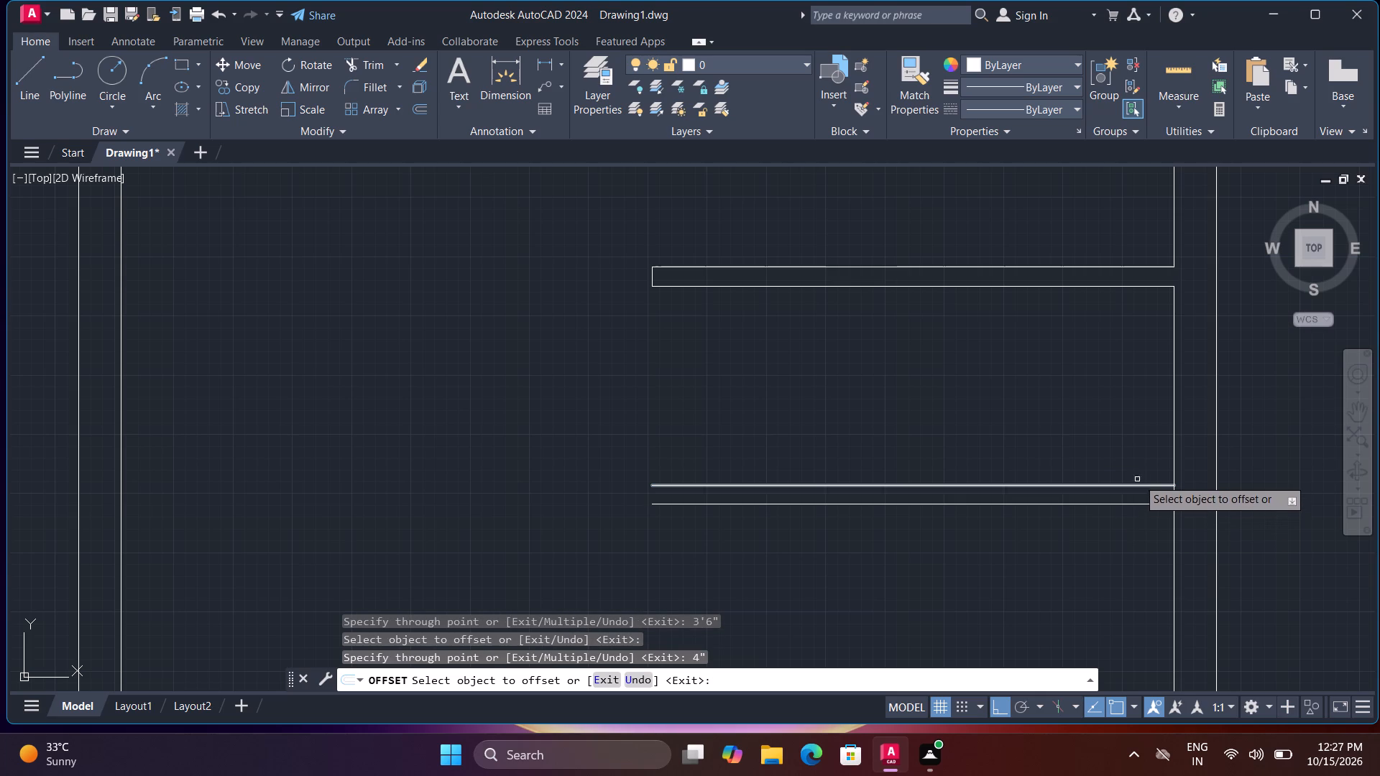
Offset the right wall's inner line 5'4" into the room, and offset the new line another 4" in the same direction.
{"action": "left_click", "coordinate": [1172, 448]}
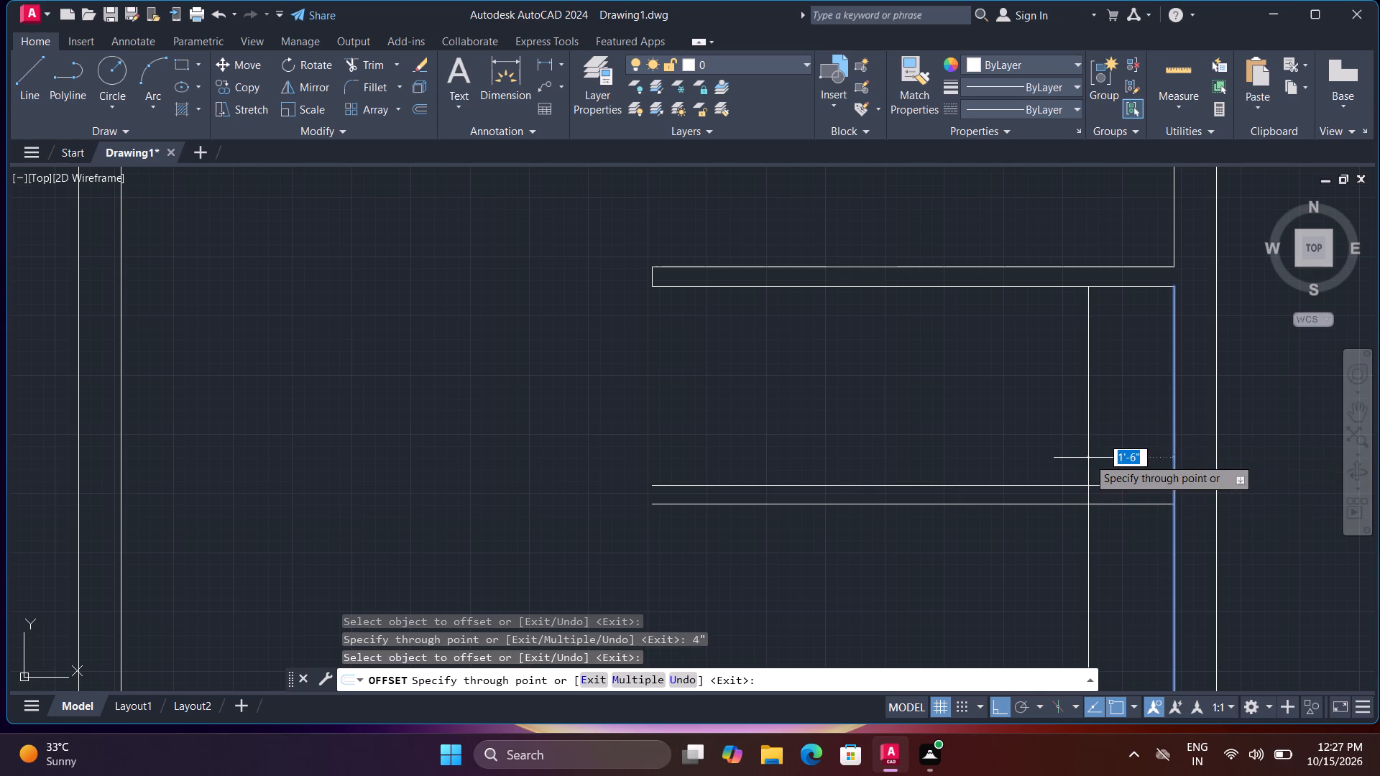
{"action": "key", "text": "5"}
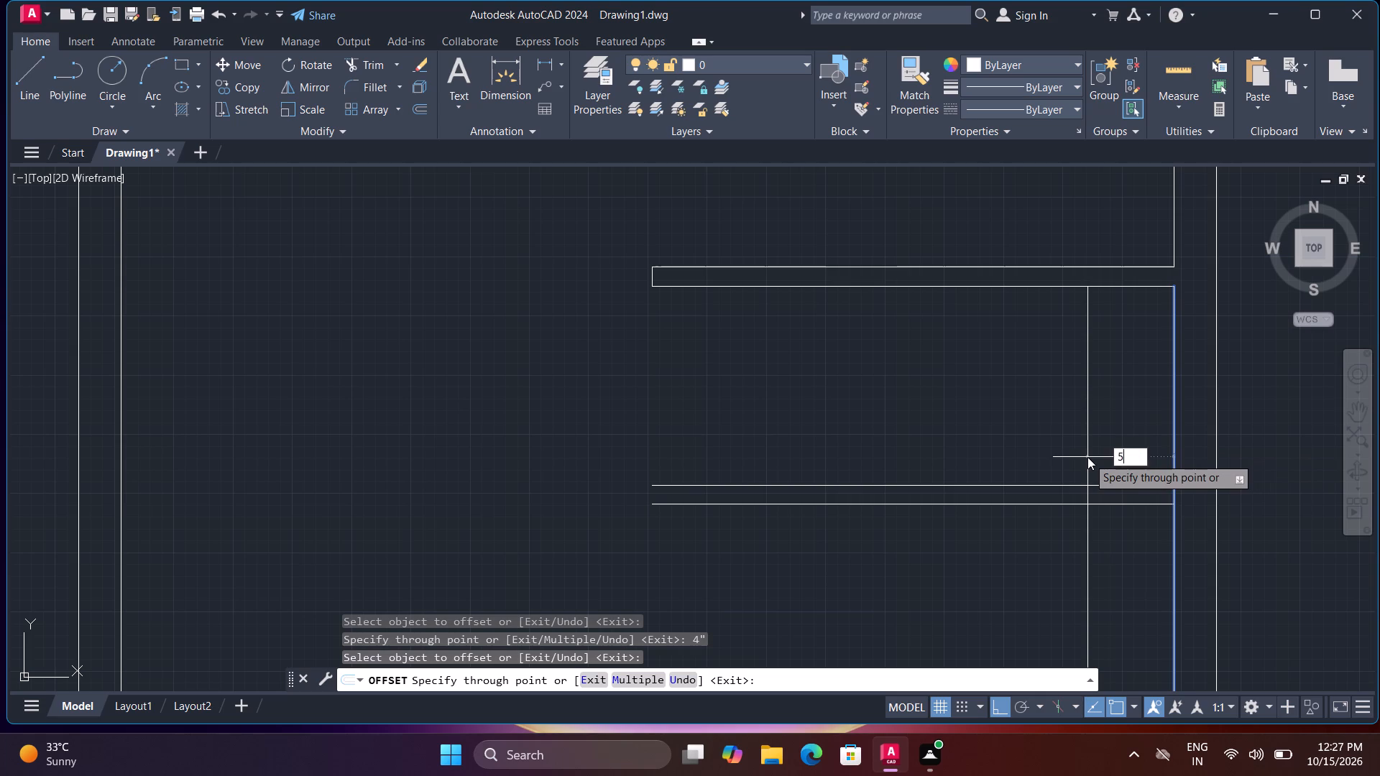
{"action": "key", "text": "apostrophe"}
{"action": "key", "text": "4"}
{"action": "key", "text": "shift+quotedbl"}
{"action": "key", "text": "Return"}
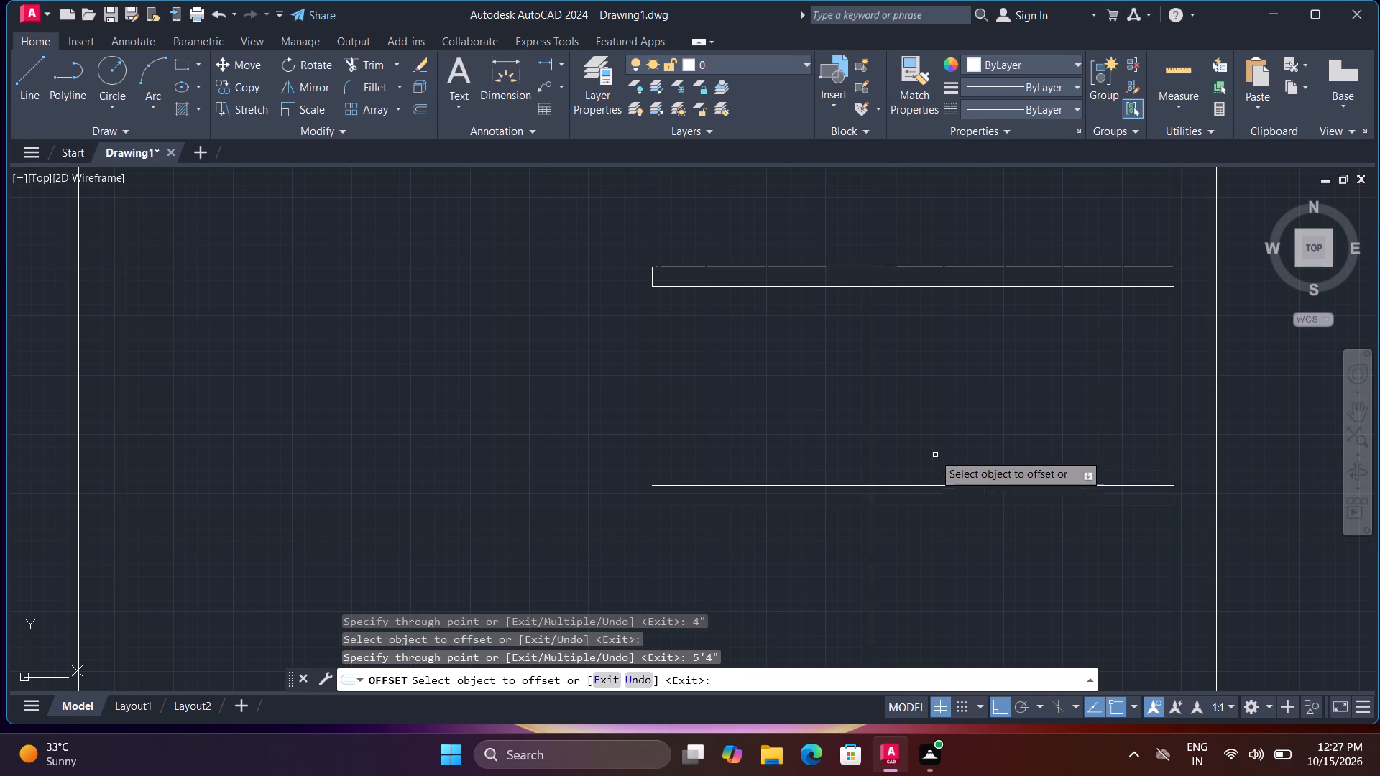
{"action": "left_click", "coordinate": [868, 445]}
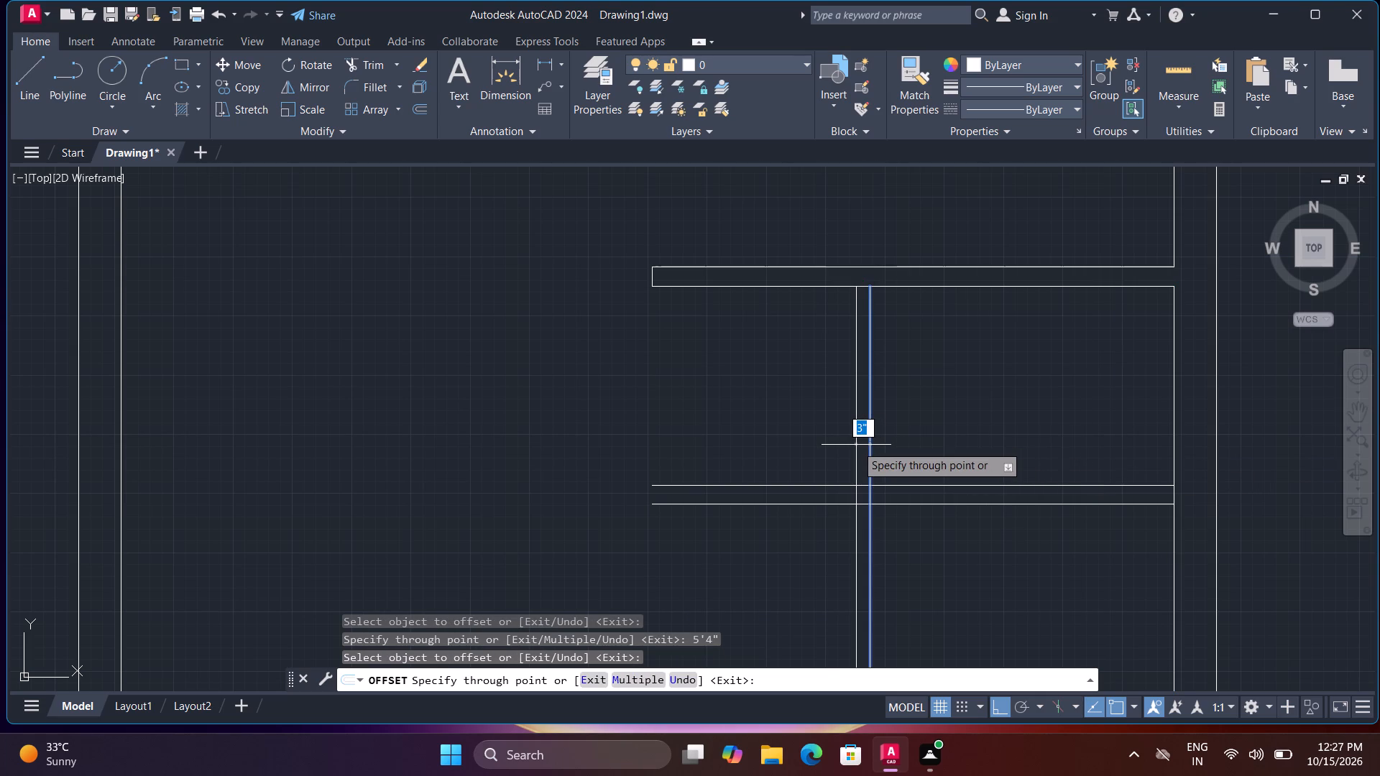
{"action": "key", "text": "4"}
{"action": "key", "text": "shift+quotedbl"}
{"action": "key", "text": "Return"}
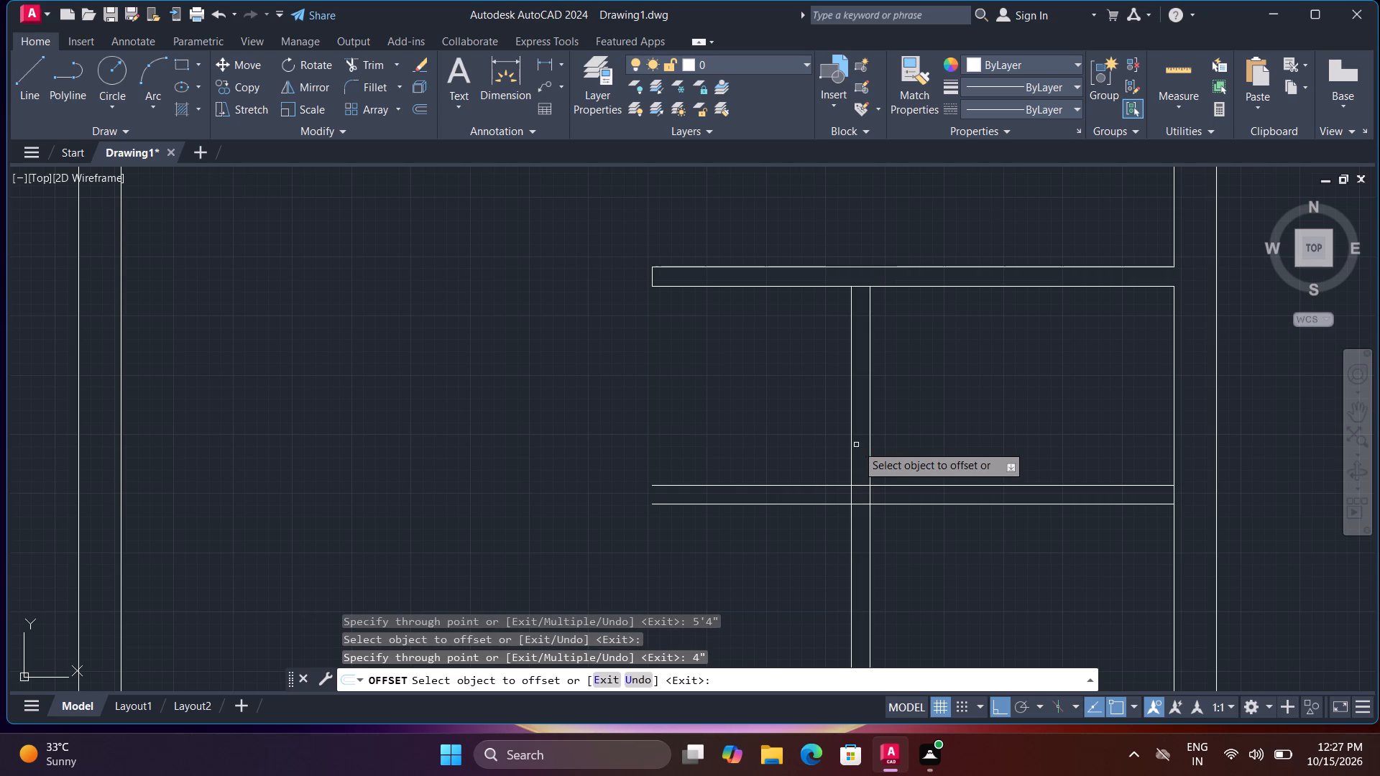
{"action": "key", "text": "Escape"}
Trim both lines of the new horizontal partition where they extend left of the new vertical partition.
{"action": "type", "text": "tr"}
{"action": "key", "text": "space"}
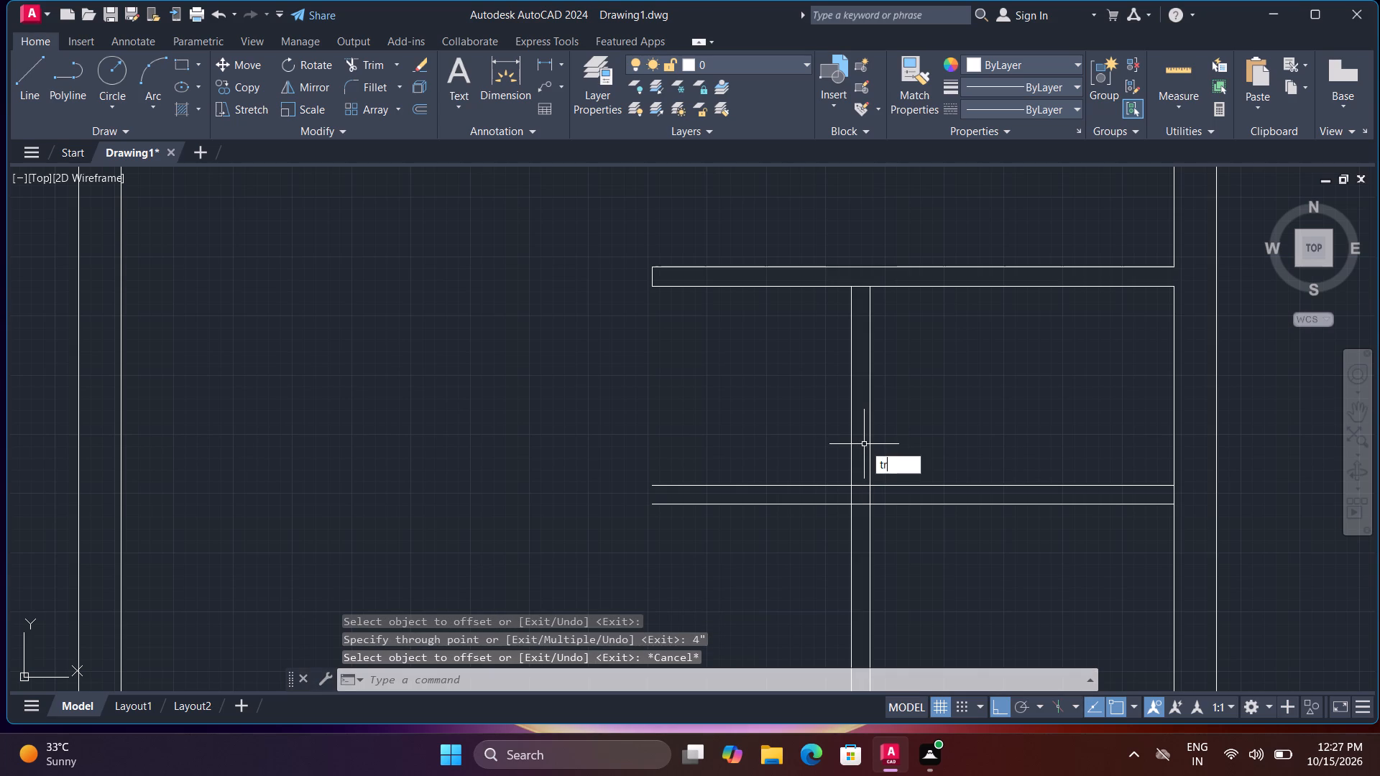
{"action": "left_click", "coordinate": [819, 529]}
{"action": "left_click", "coordinate": [819, 460]}
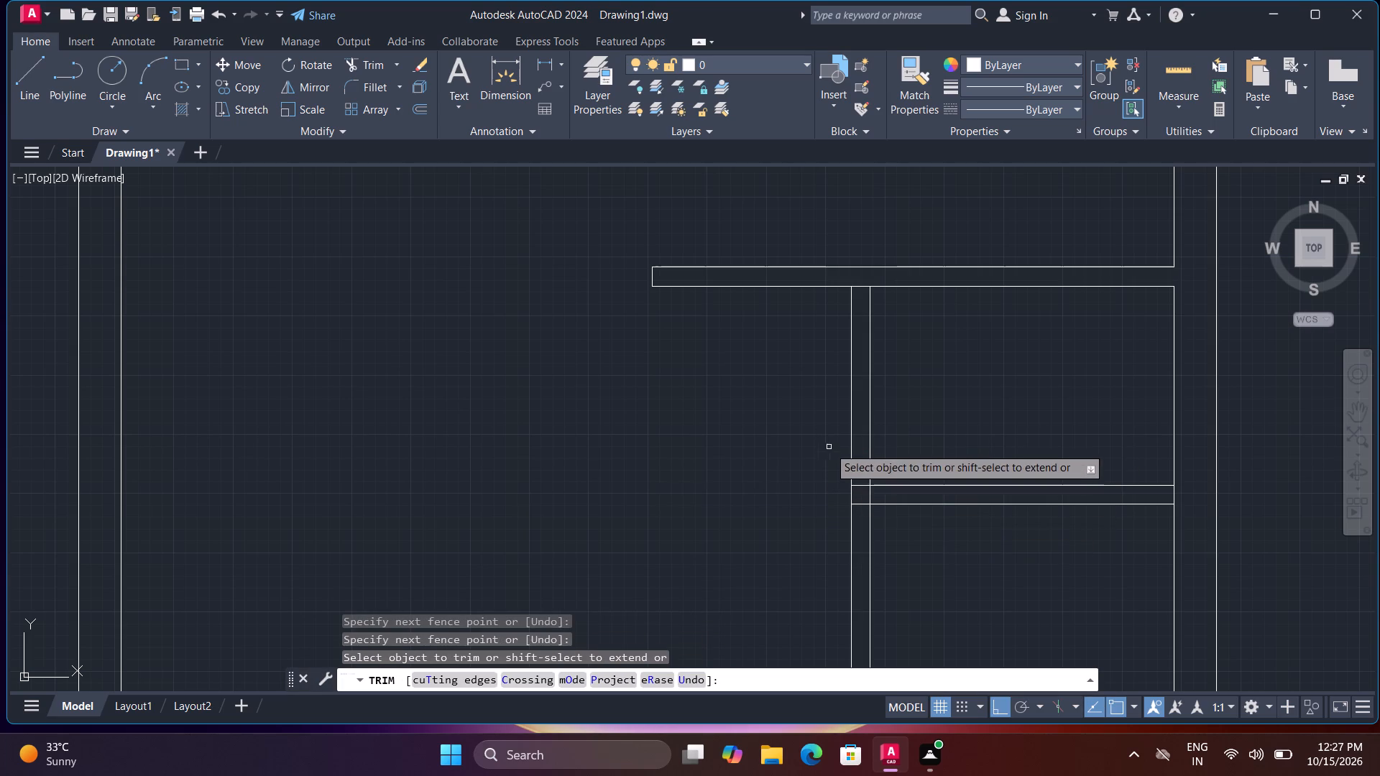
Trim the new vertical partition below the horizontal one and remove leftover lines at the right wall, upper junction and lower corner.
{"action": "left_click_drag", "start_coordinate": [833, 525], "coordinate": [847, 535]}
{"action": "left_click", "coordinate": [910, 554]}
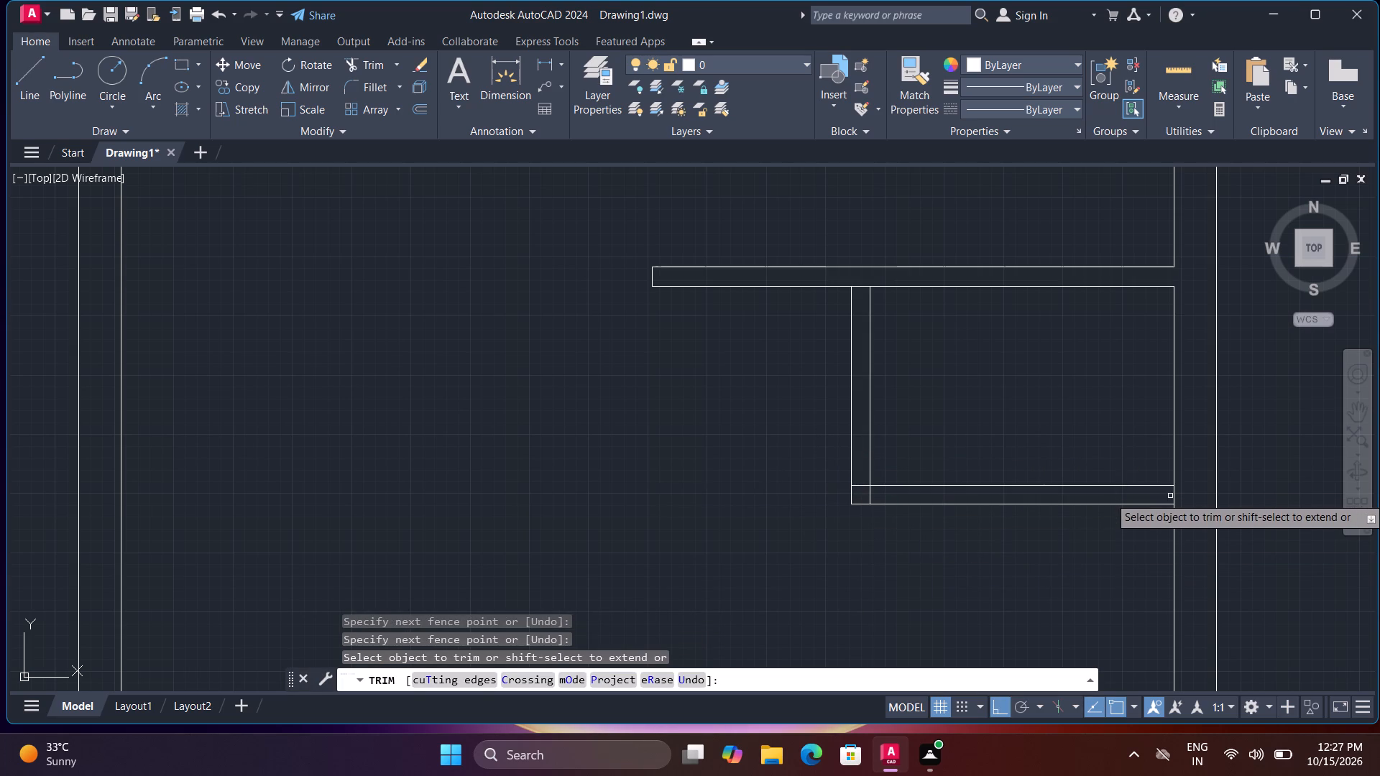
{"action": "left_click", "coordinate": [1174, 498]}
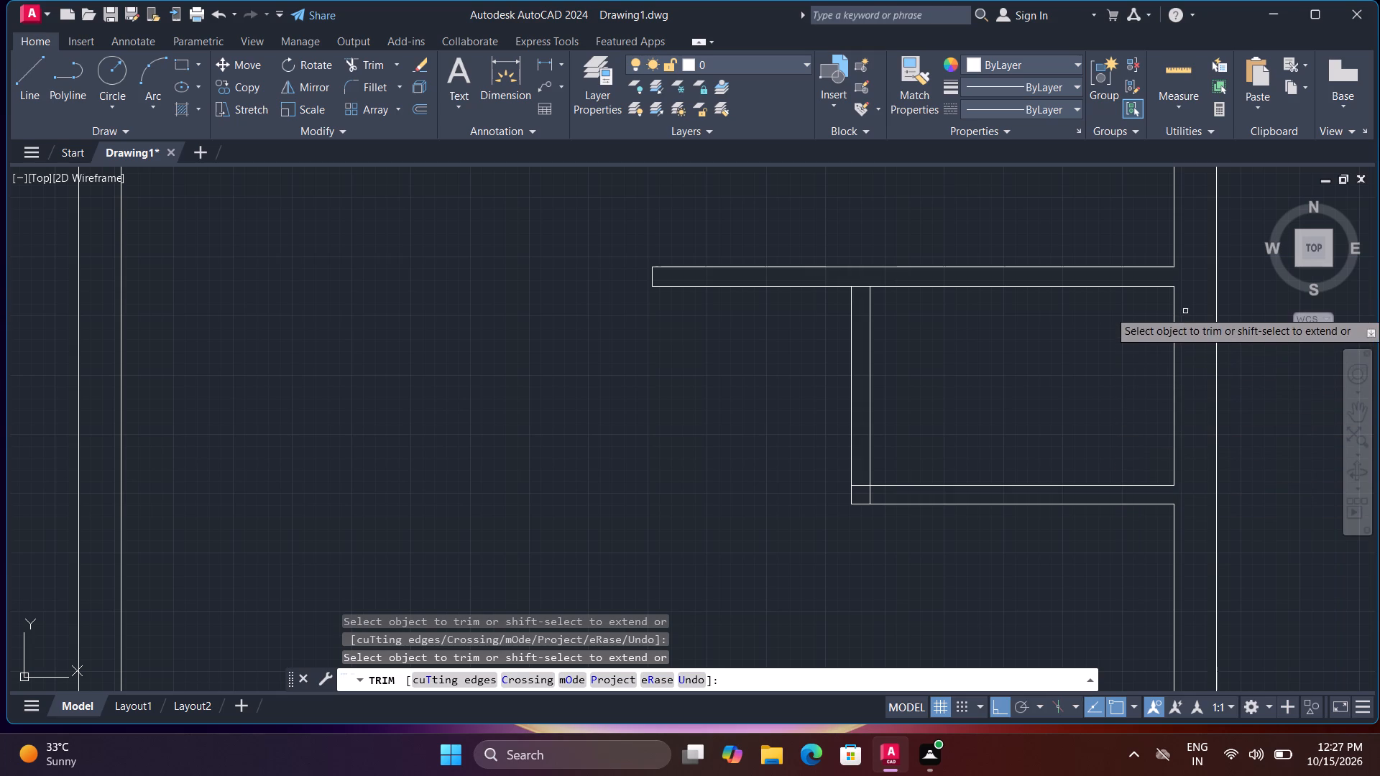
{"action": "left_click", "coordinate": [860, 286]}
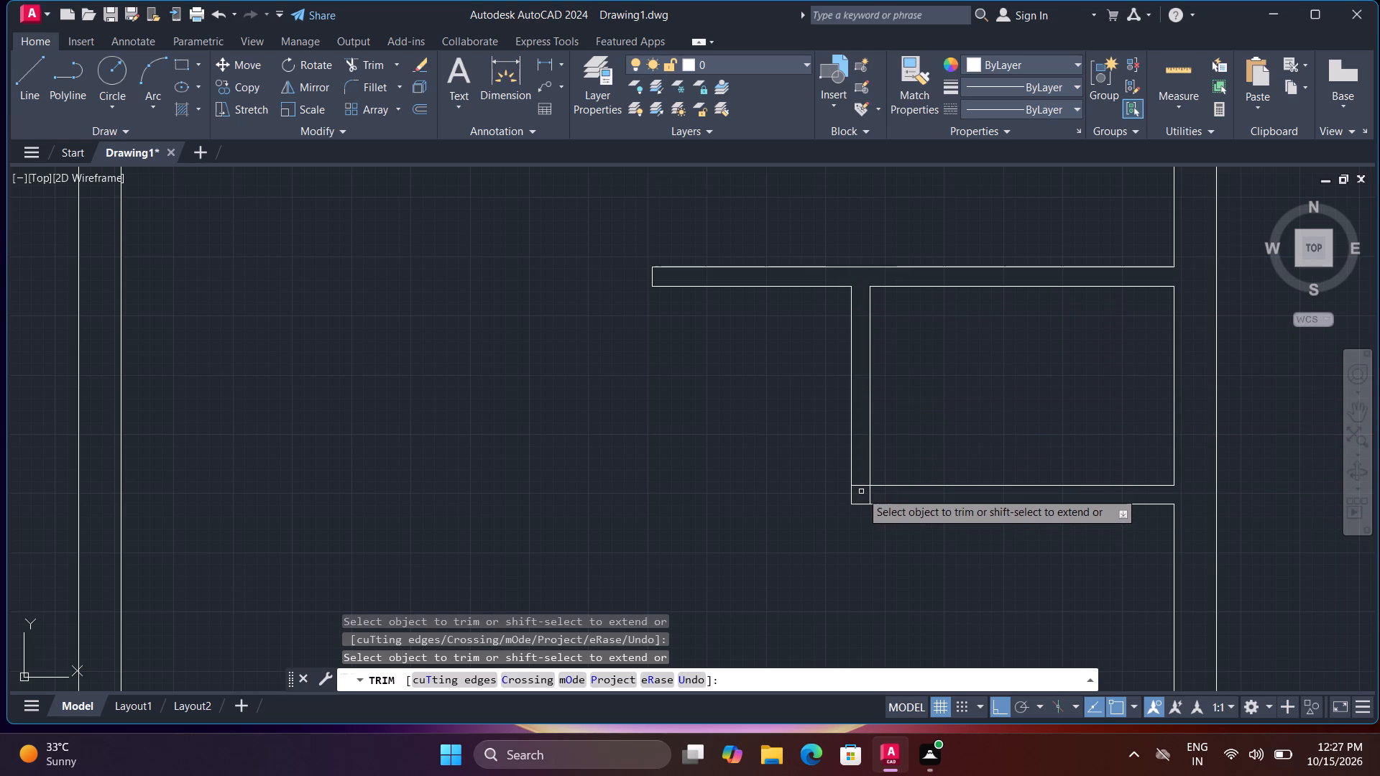
{"action": "left_click", "coordinate": [861, 489]}
{"action": "left_click", "coordinate": [860, 474]}
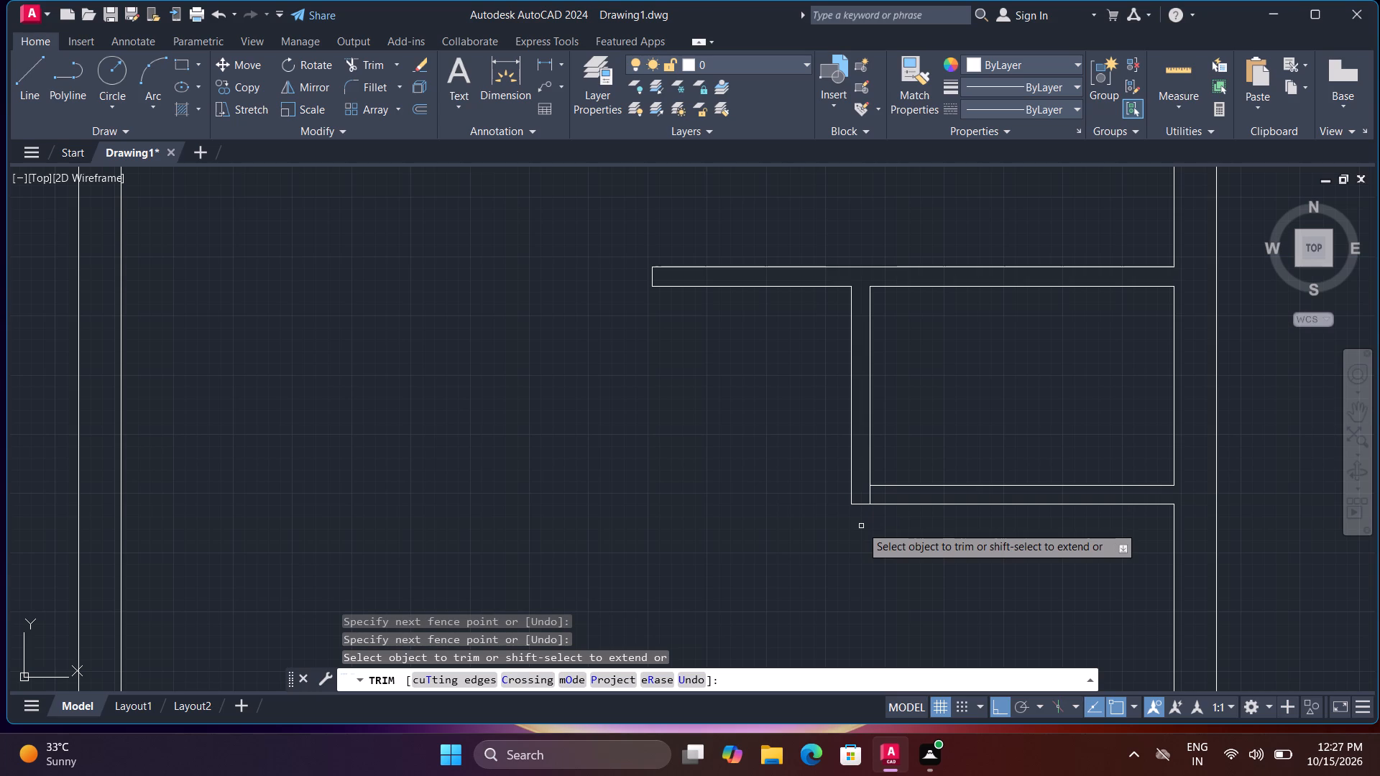
{"action": "key", "text": "Escape"}
Offset the right wall's inner line below the small room 8'9" into the plan, and offset the new line another 4" in the same direction.
{"action": "scroll", "coordinate": [861, 526], "scroll_direction": "down", "scroll_amount": 1}
{"action": "middle_click_drag", "start_coordinate": [880, 553], "coordinate": [895, 497]}
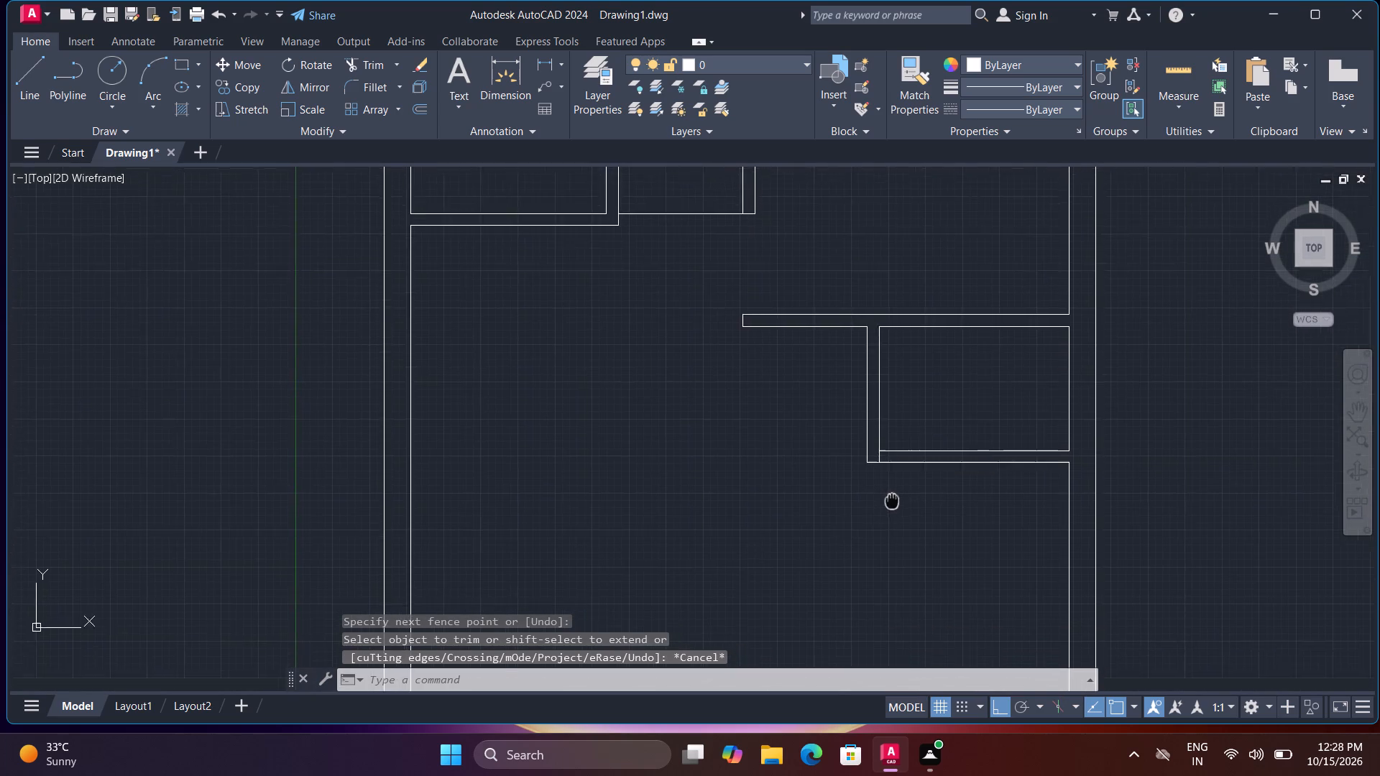
{"action": "middle_click_drag", "start_coordinate": [895, 497], "coordinate": [908, 443]}
{"action": "middle_click", "coordinate": [908, 443]}
{"action": "scroll", "coordinate": [908, 443], "scroll_direction": "down", "scroll_amount": 1}
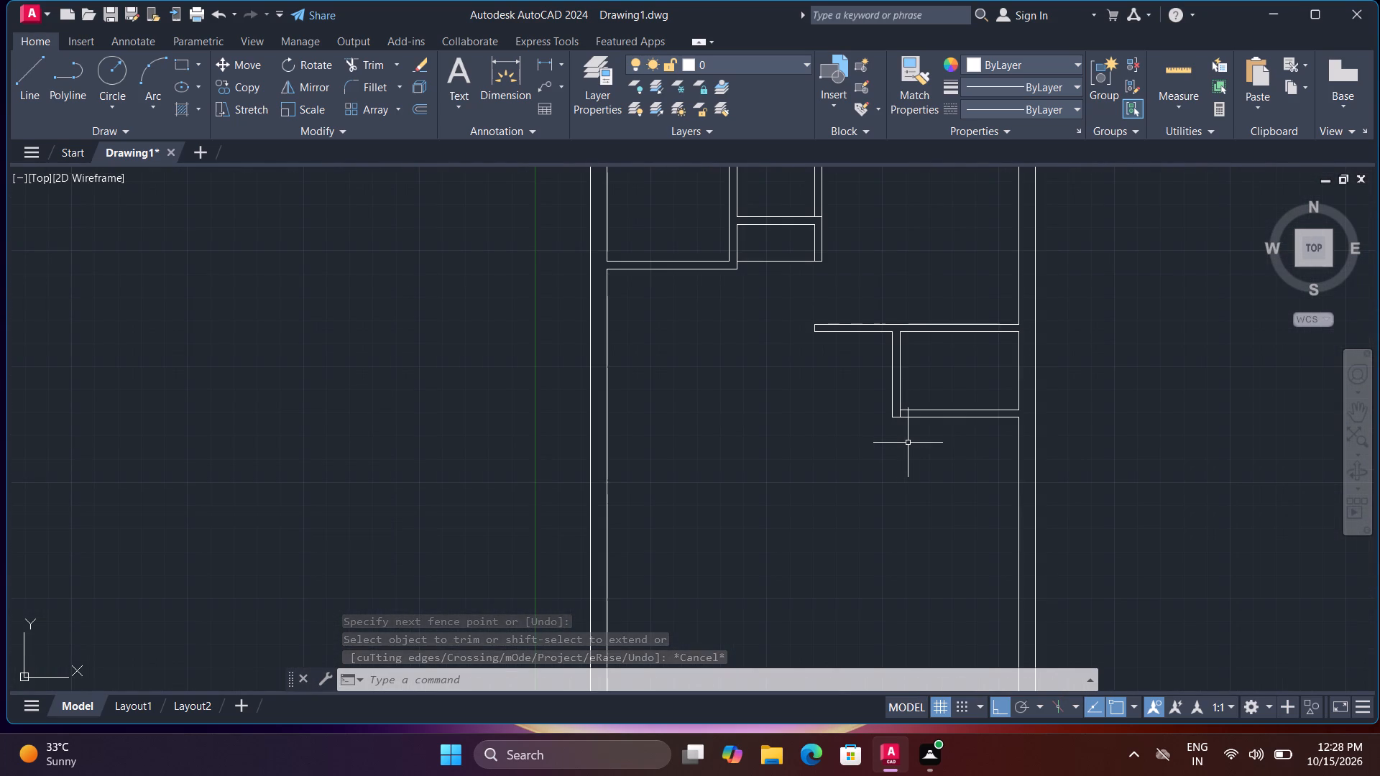
{"action": "scroll", "coordinate": [908, 449], "scroll_direction": "down", "scroll_amount": 1}
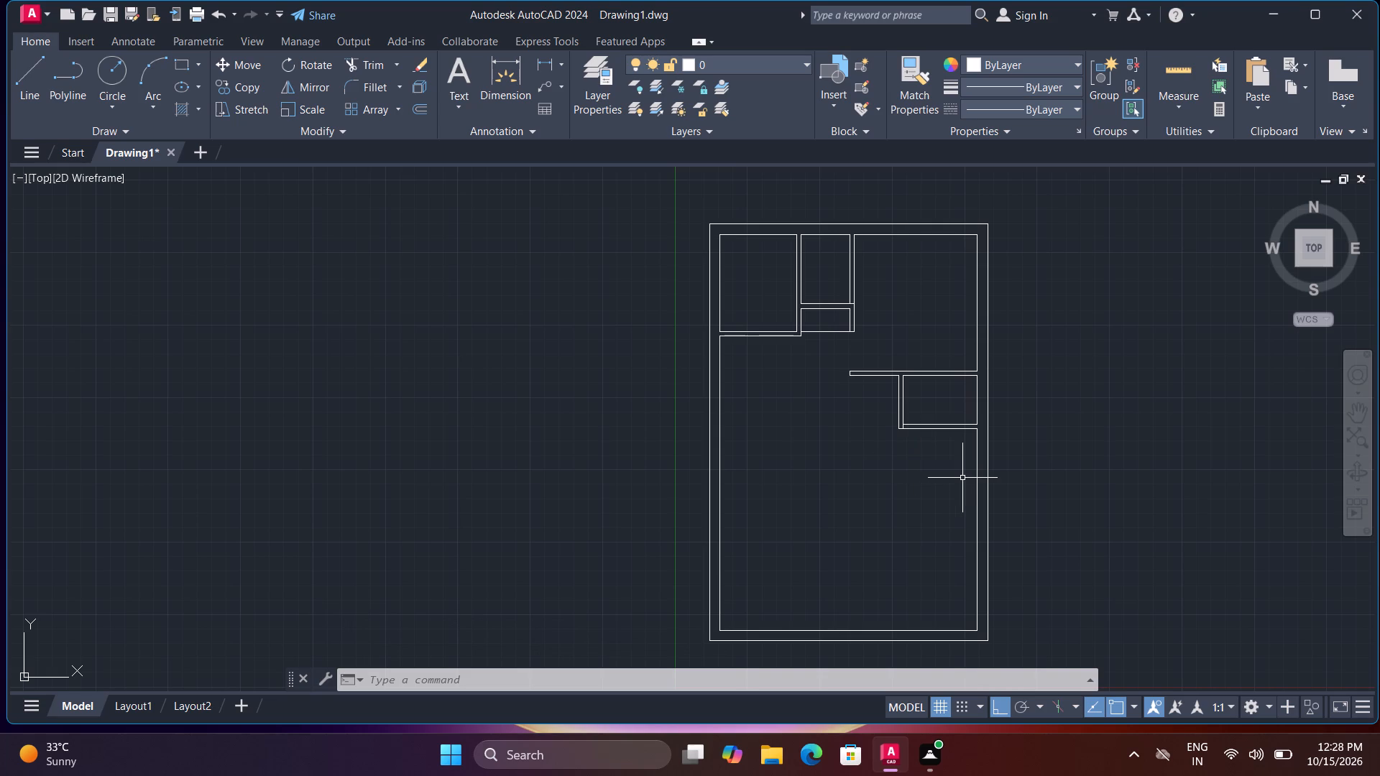
{"action": "type", "text": "o t"}
{"action": "key", "text": "space"}
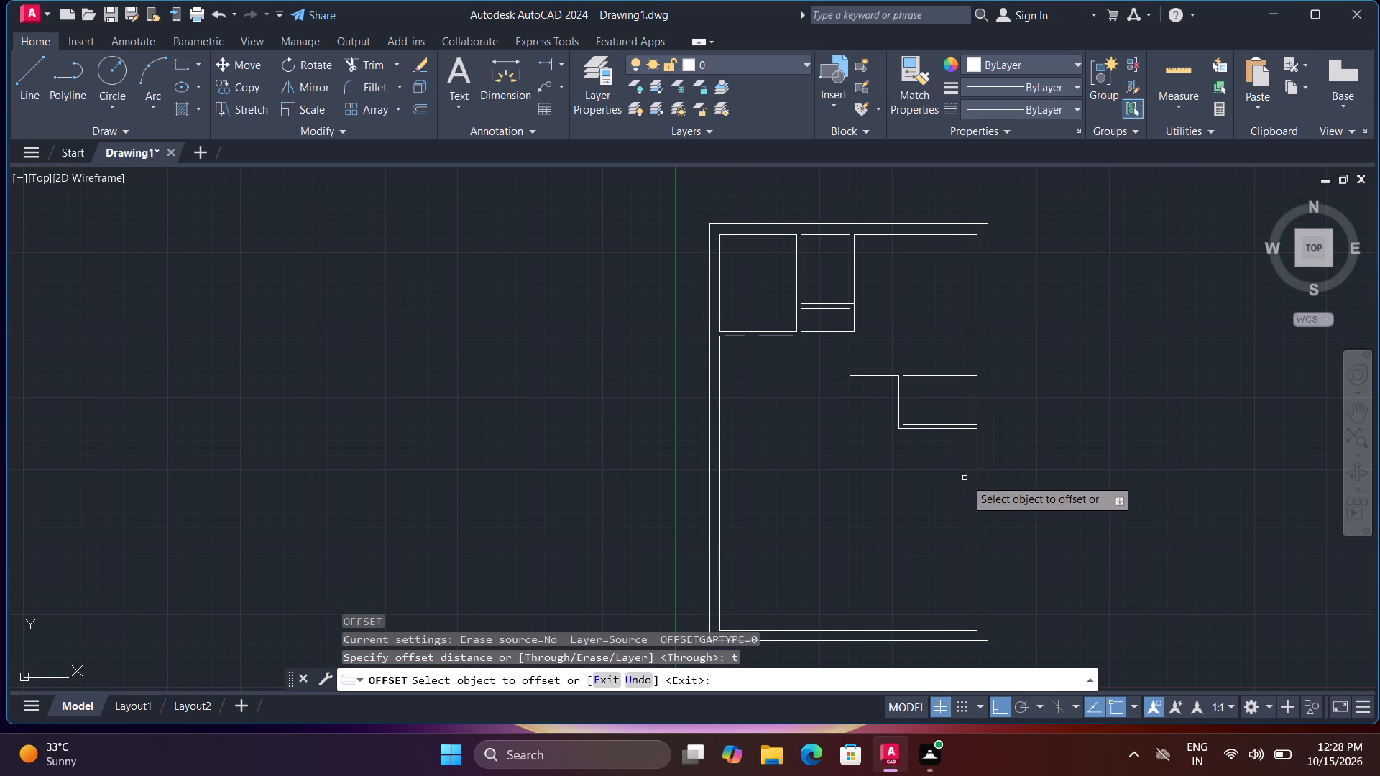
{"action": "left_click", "coordinate": [977, 485]}
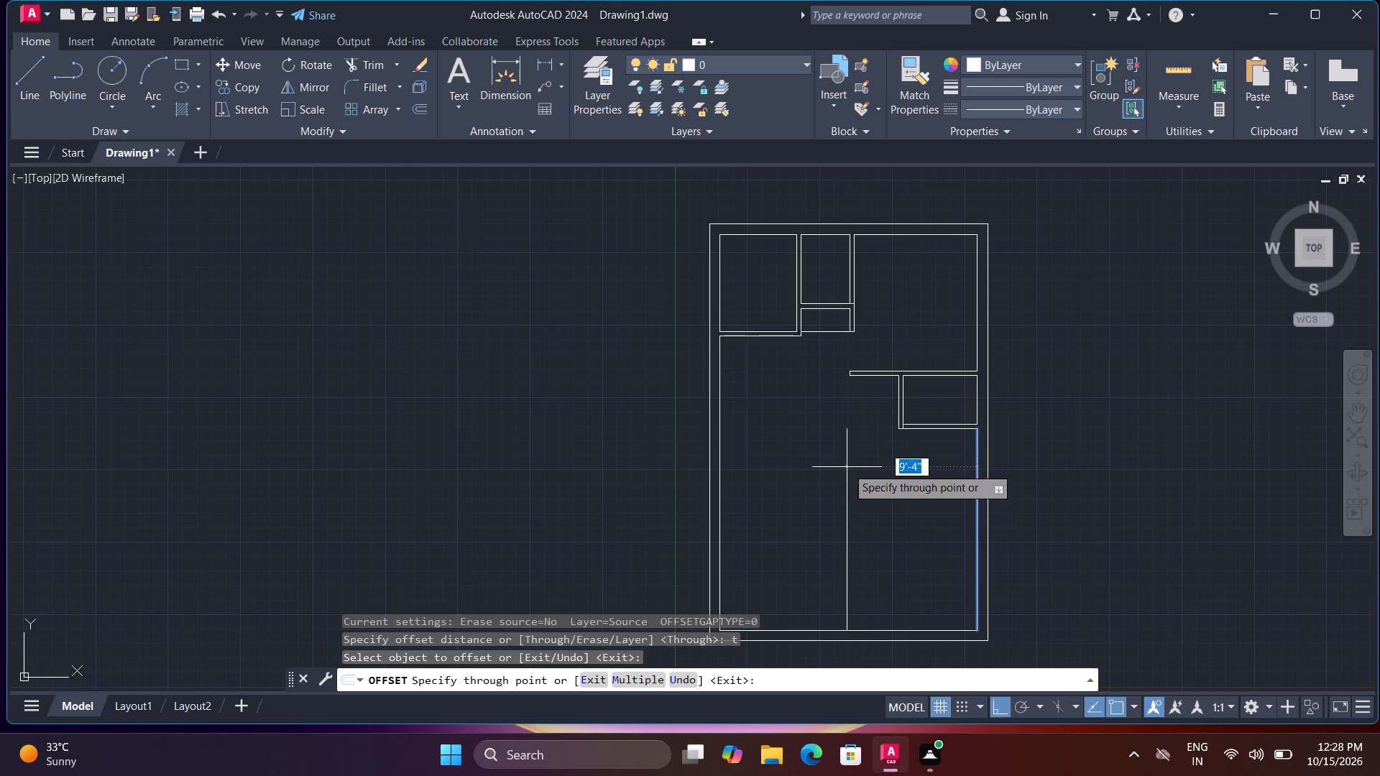
{"action": "key", "text": "8"}
{"action": "type", "text": "'9"}
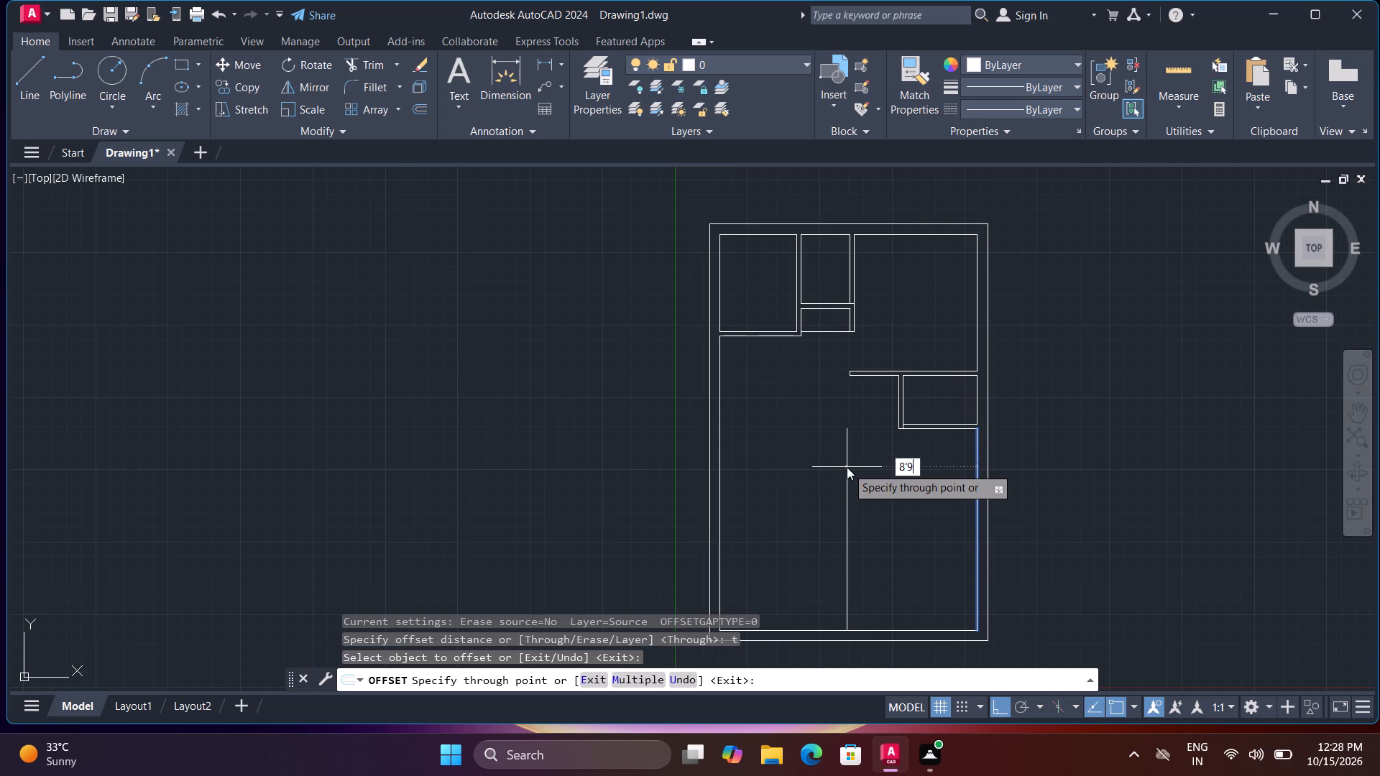
{"action": "key", "text": "shift+quotedbl"}
{"action": "key", "text": "Return"}
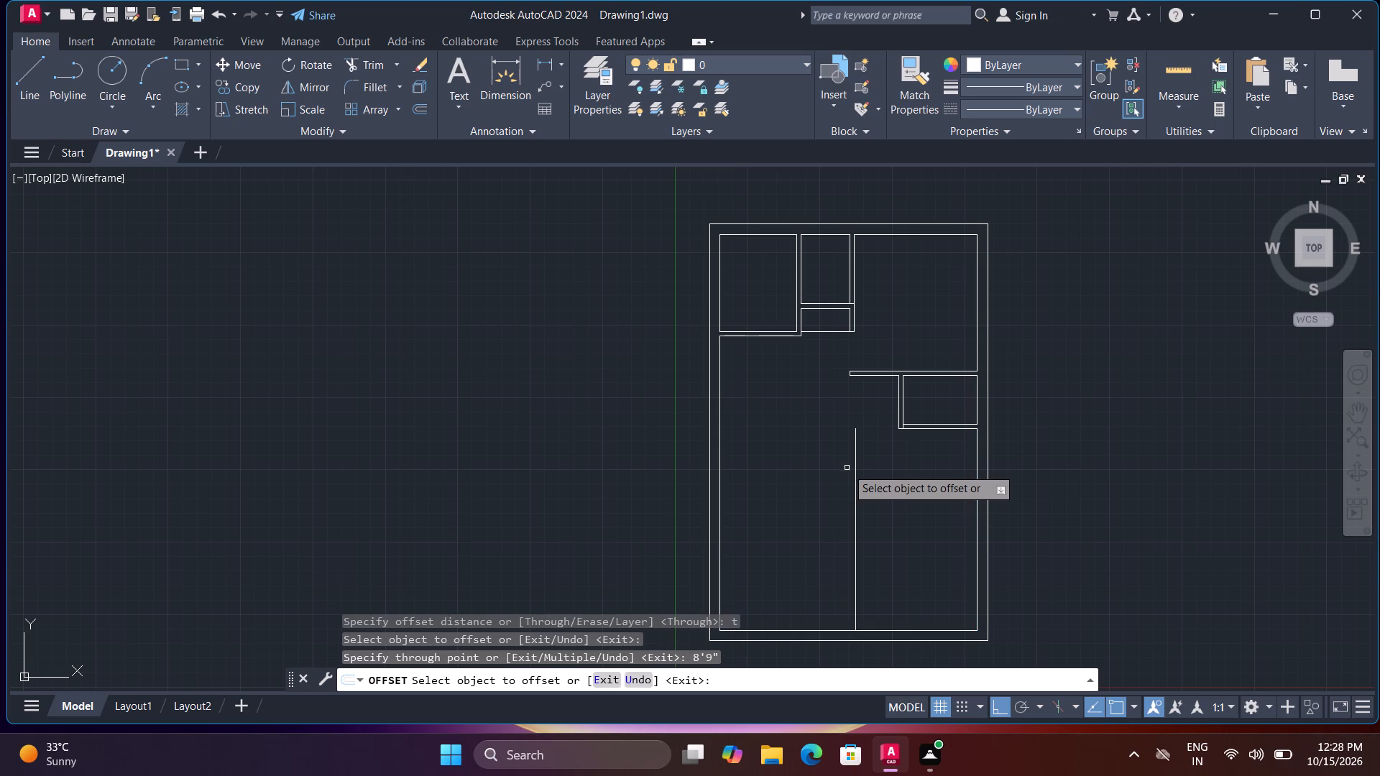
{"action": "left_click", "coordinate": [857, 480]}
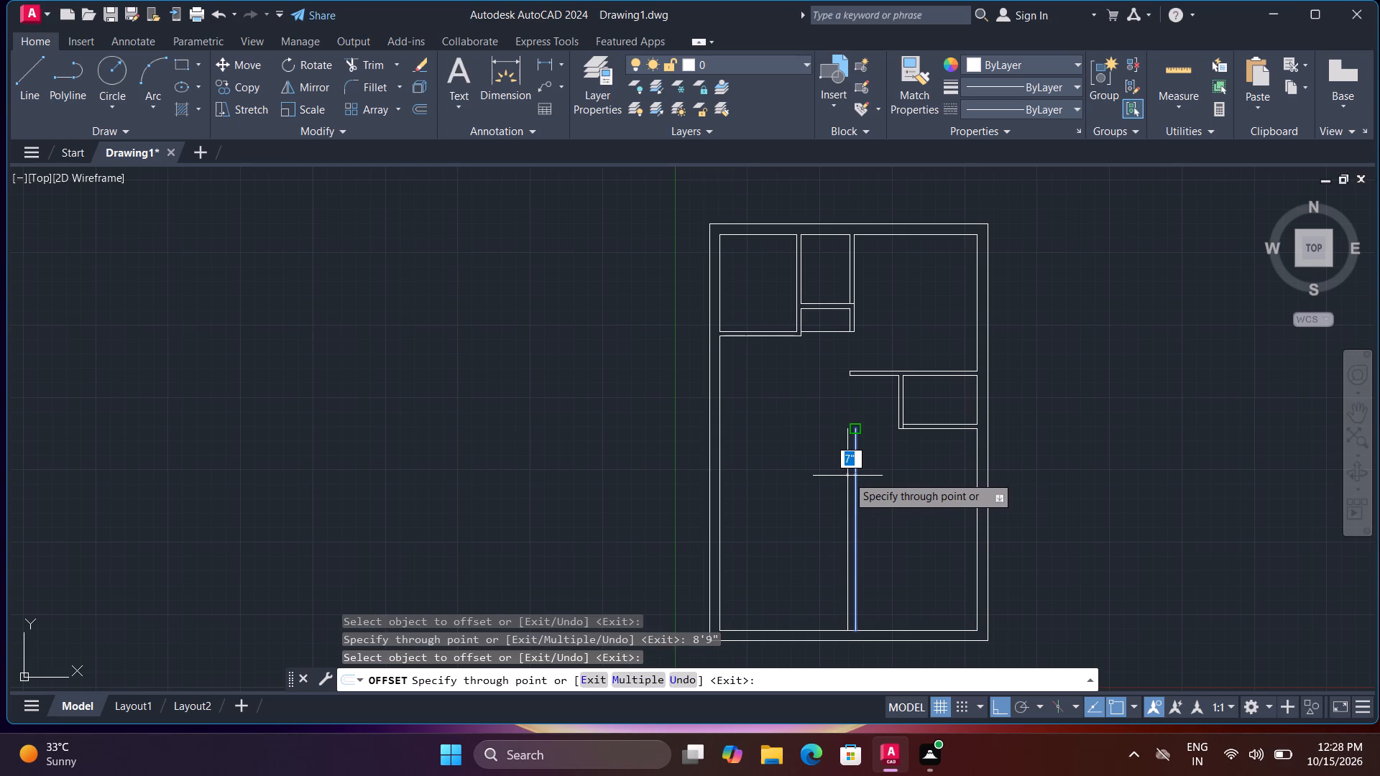
{"action": "key", "text": "4"}
{"action": "key", "text": "shift+quotedbl"}
{"action": "key", "text": "Return"}
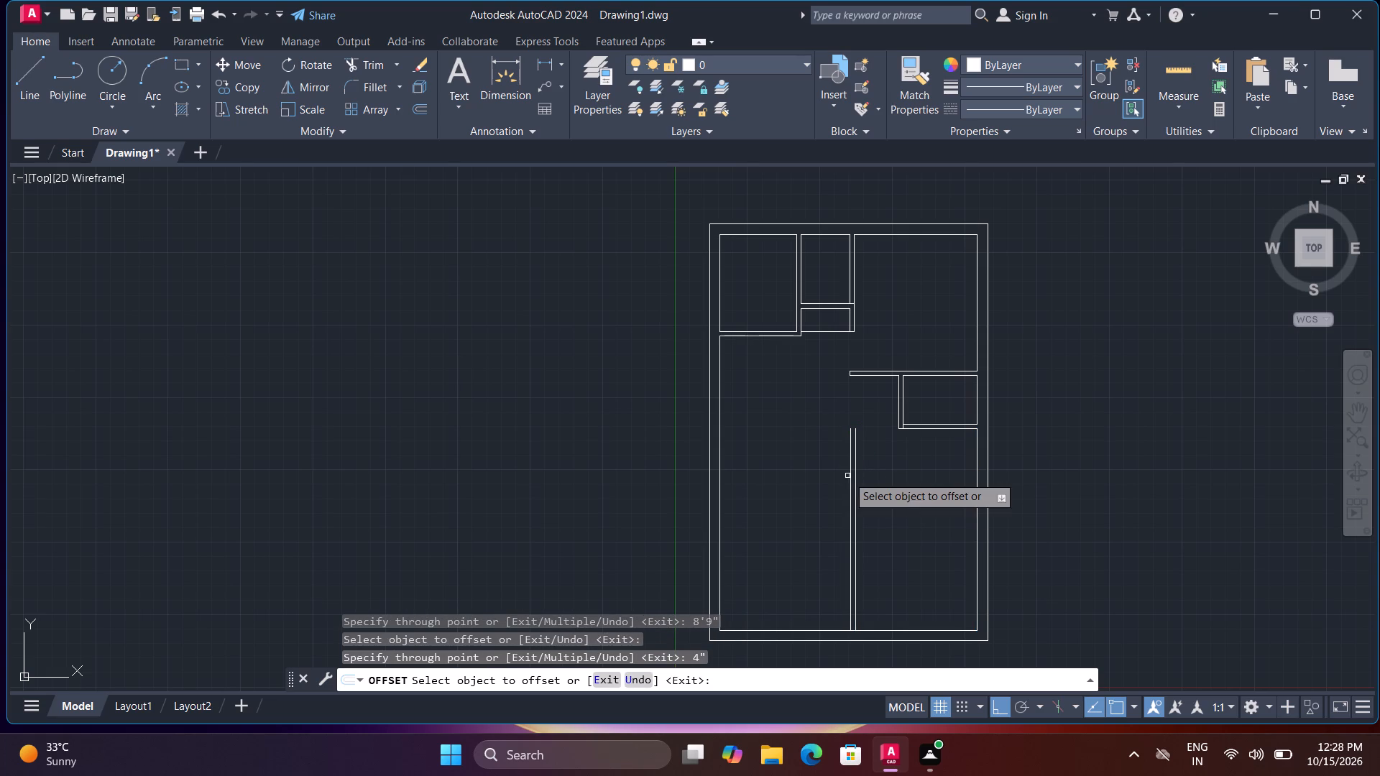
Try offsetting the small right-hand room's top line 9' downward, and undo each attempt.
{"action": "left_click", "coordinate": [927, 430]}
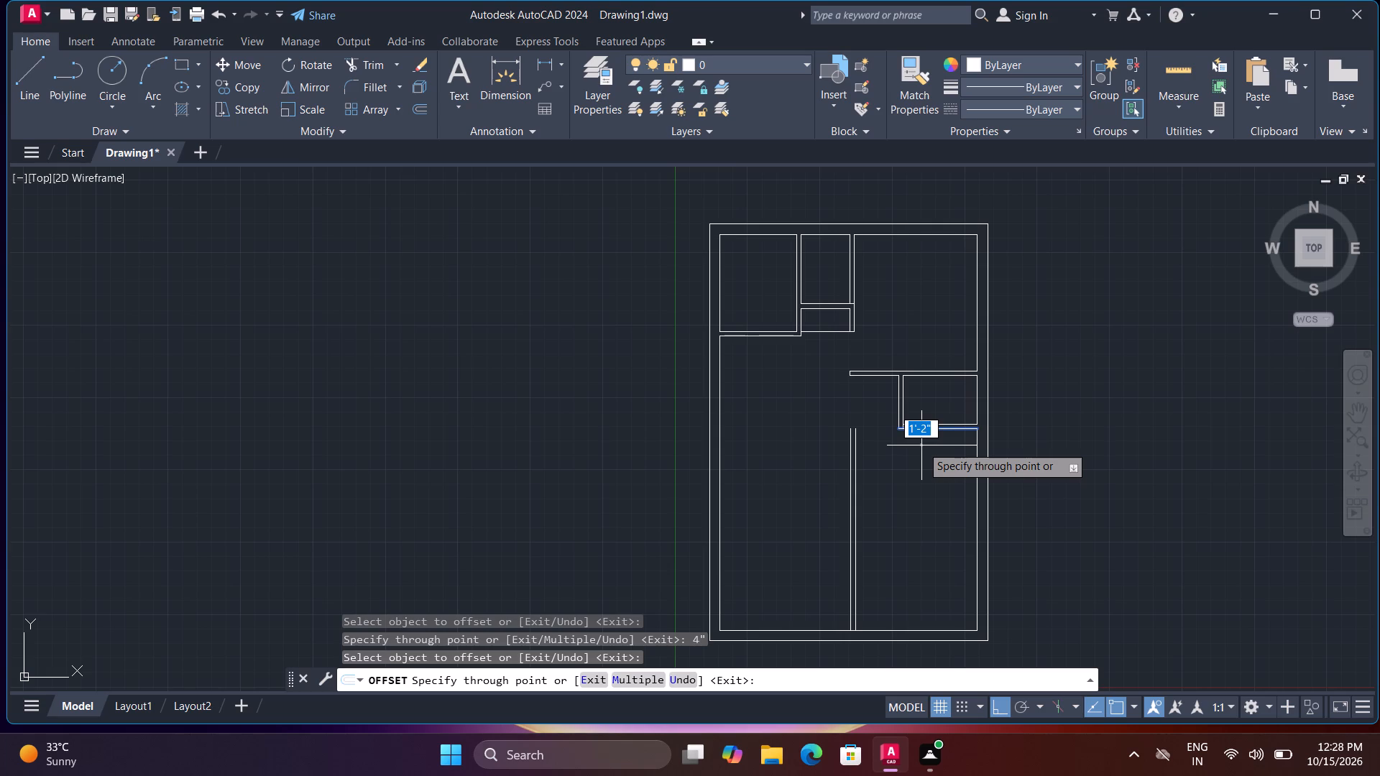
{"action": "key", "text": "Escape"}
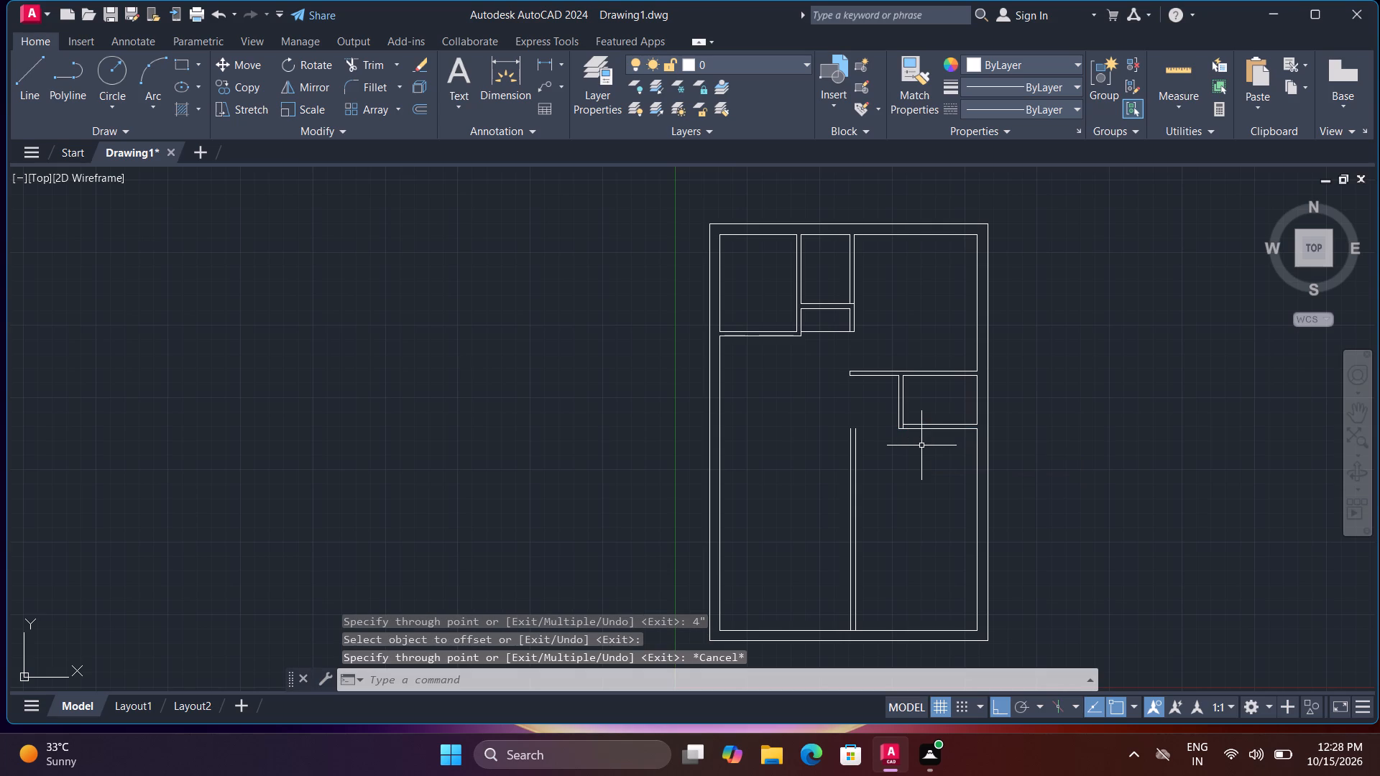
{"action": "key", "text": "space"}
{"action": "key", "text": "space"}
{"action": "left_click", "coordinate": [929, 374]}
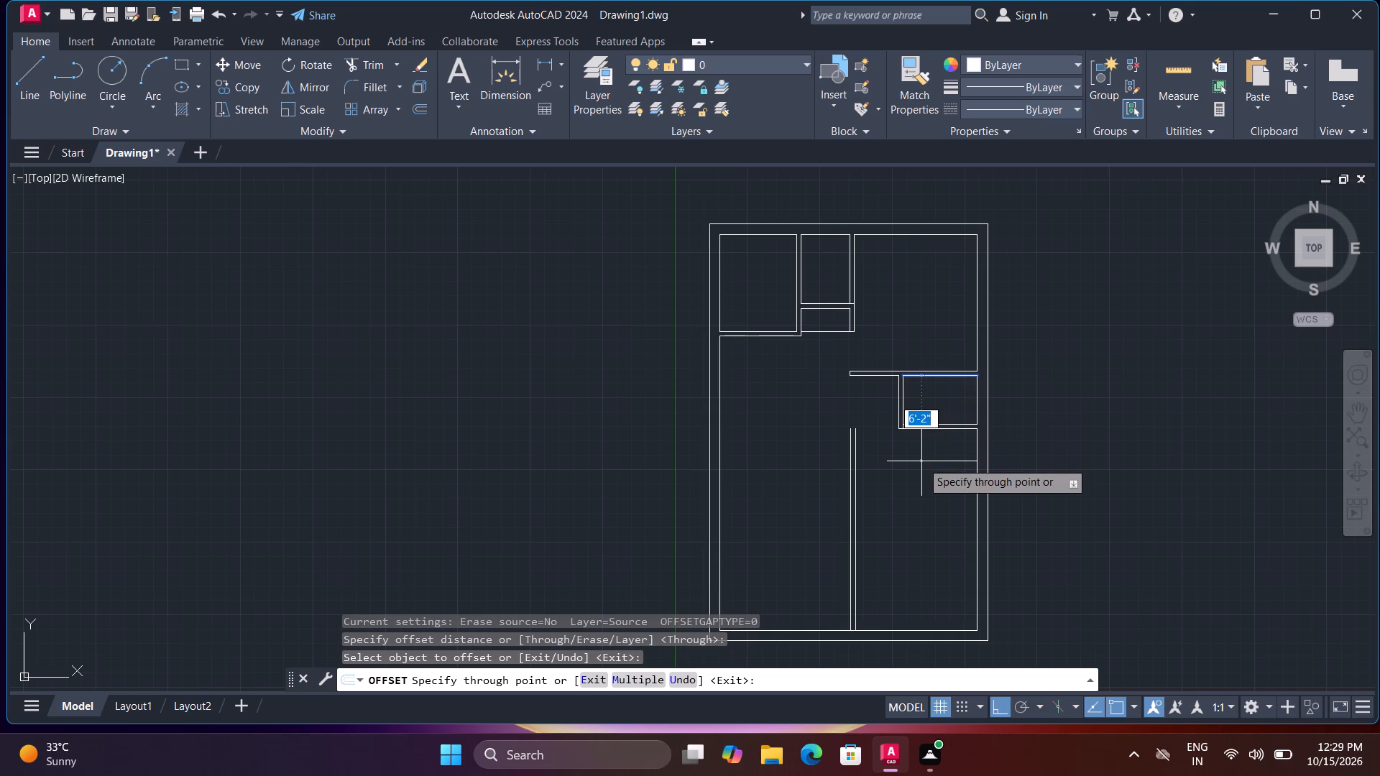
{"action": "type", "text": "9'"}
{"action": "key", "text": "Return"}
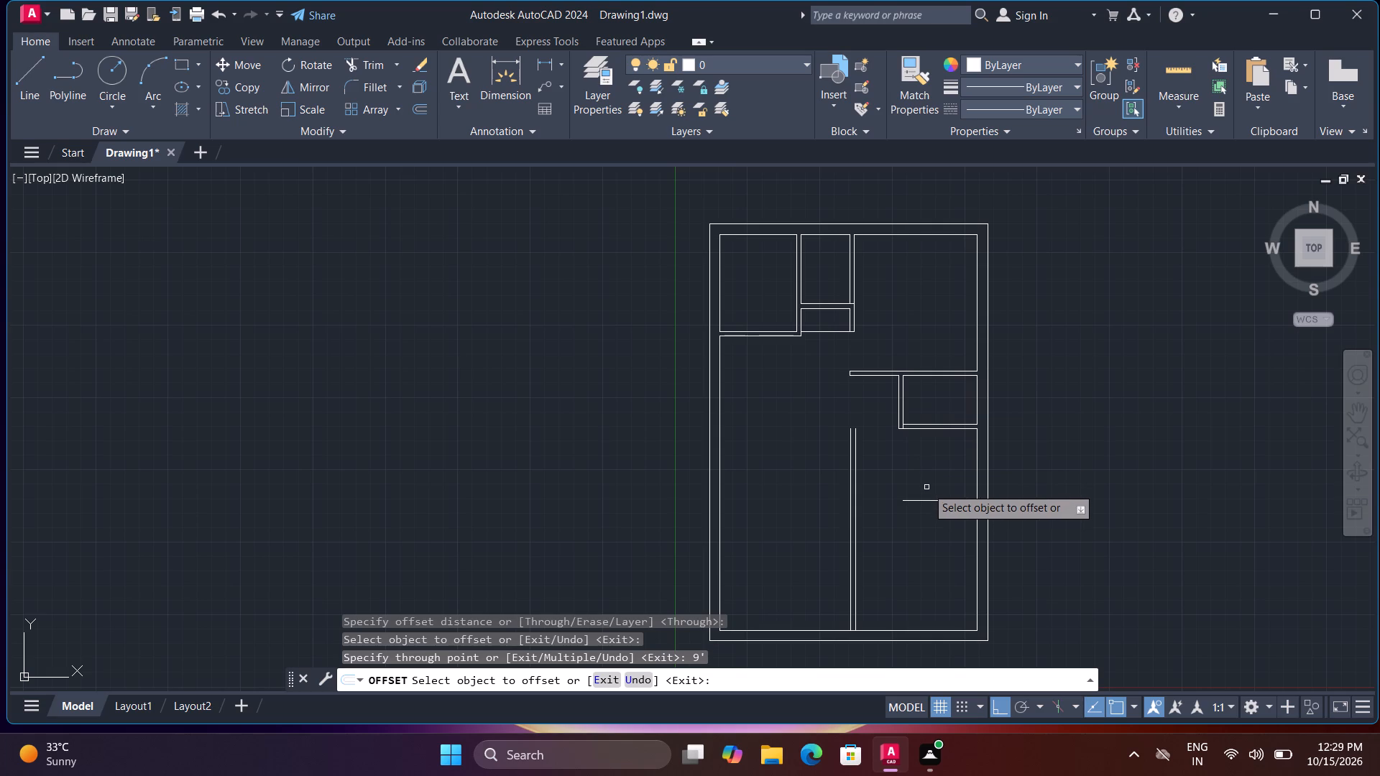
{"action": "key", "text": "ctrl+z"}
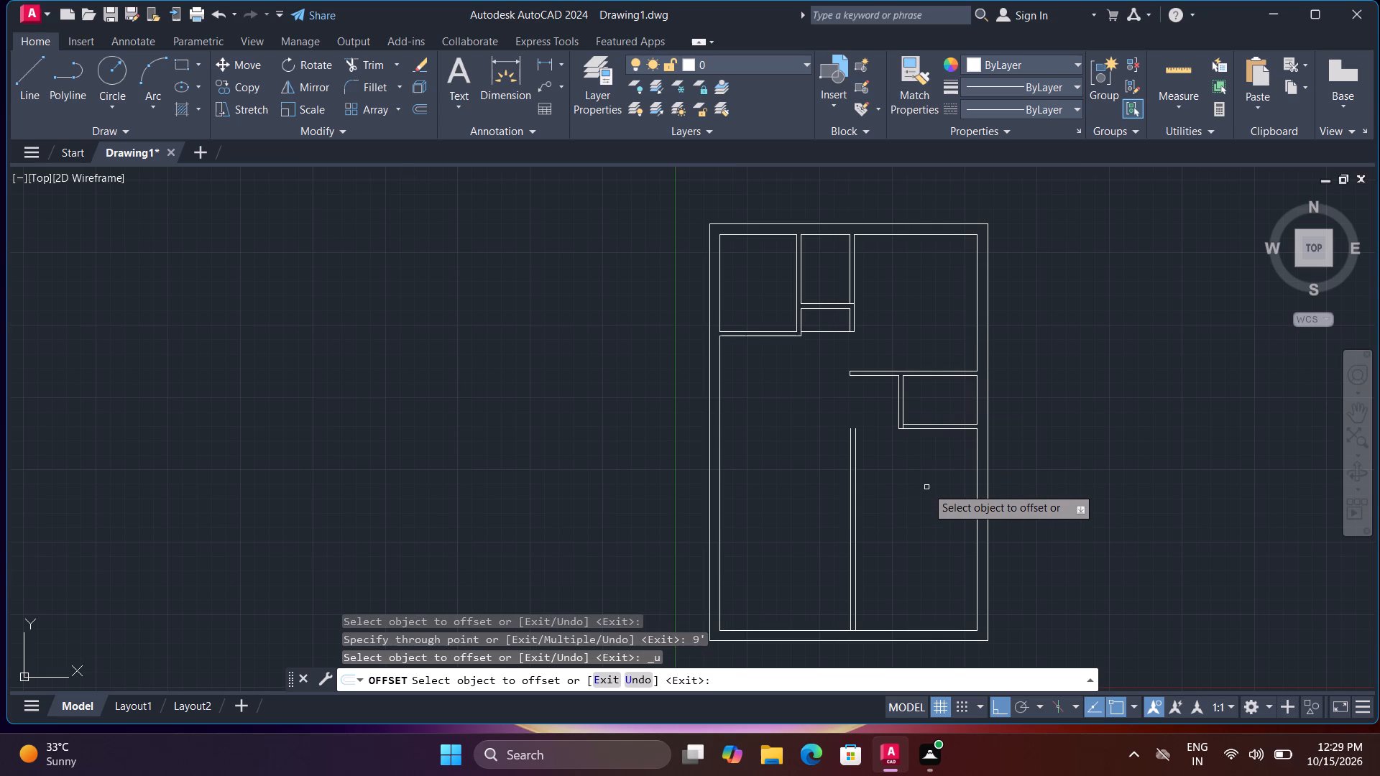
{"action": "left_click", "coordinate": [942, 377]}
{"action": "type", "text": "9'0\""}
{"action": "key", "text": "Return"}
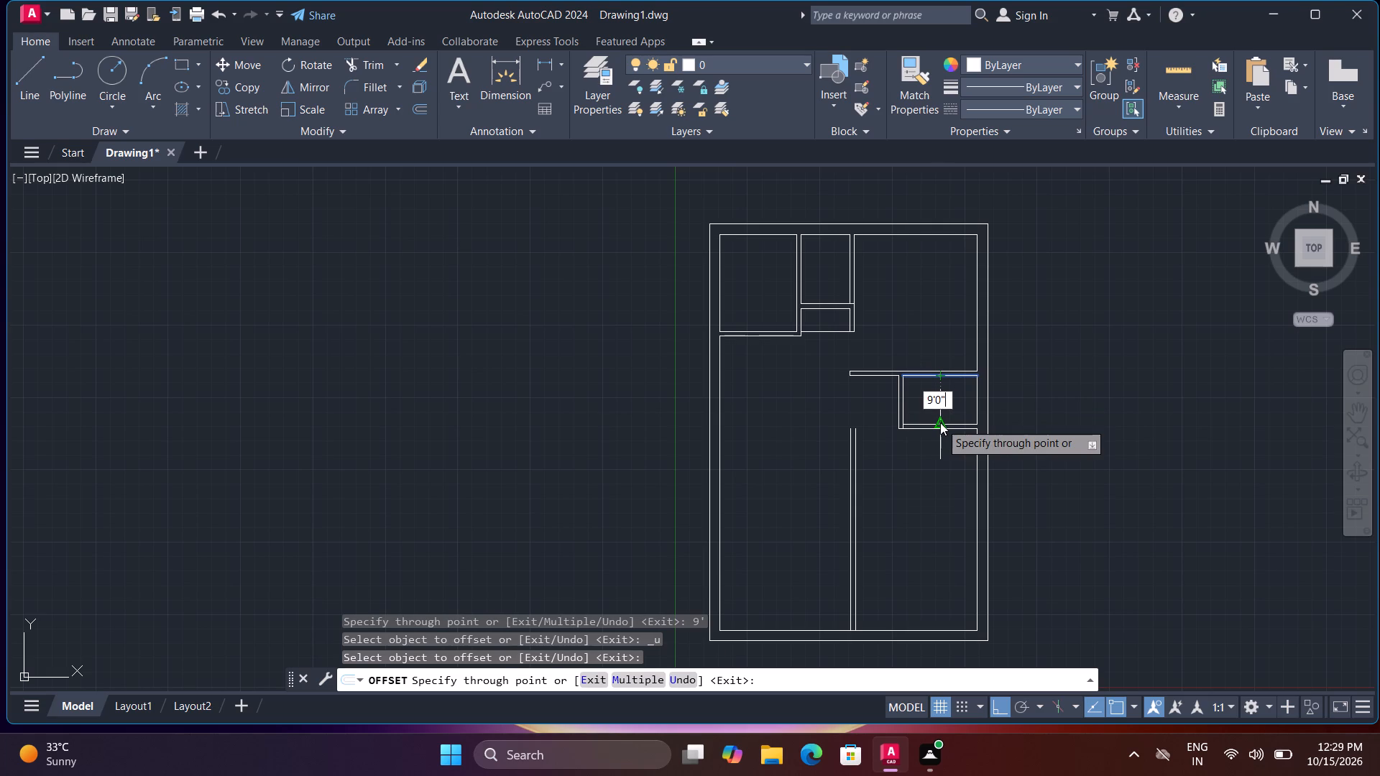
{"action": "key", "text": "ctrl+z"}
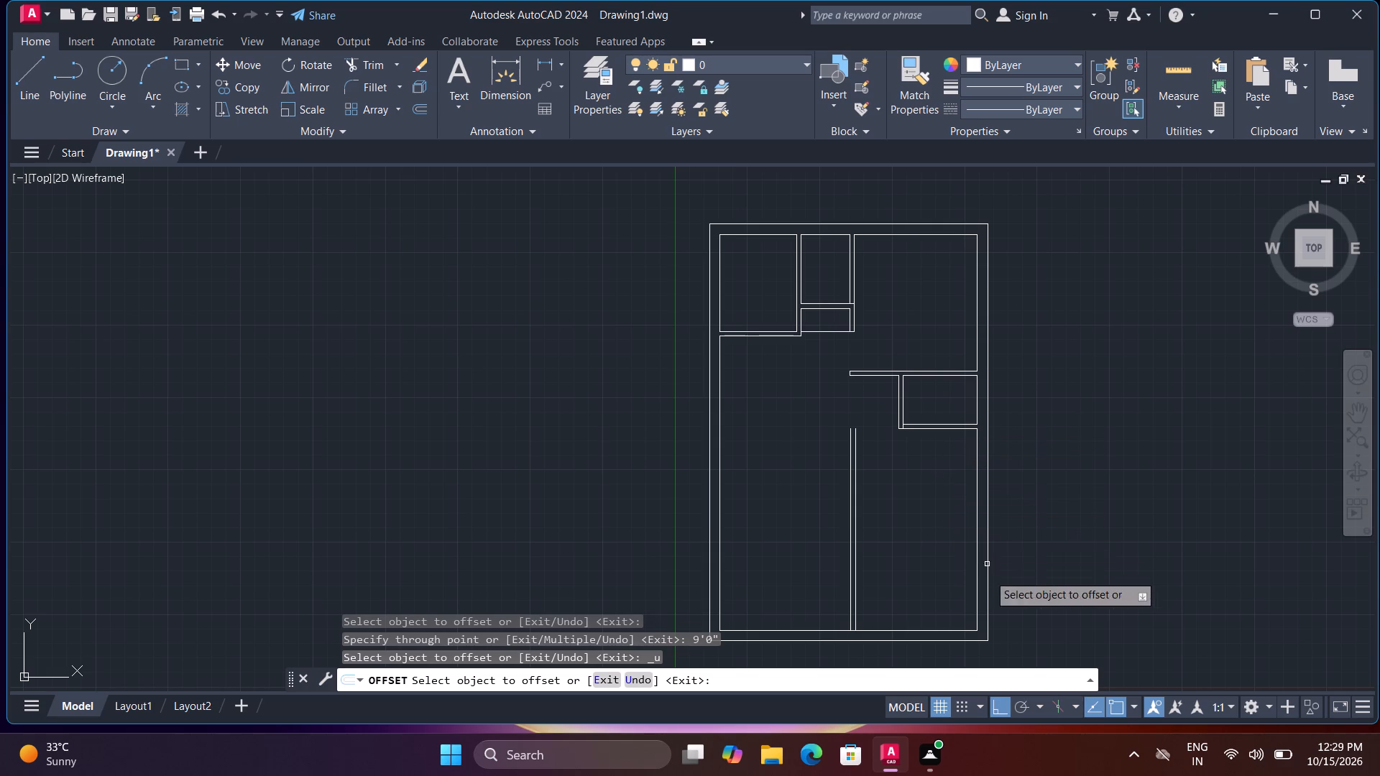
Offset the bottom wall's inner line 5' upward, and offset the new line another 4" for the partition thickness.
{"action": "left_click", "coordinate": [923, 631]}
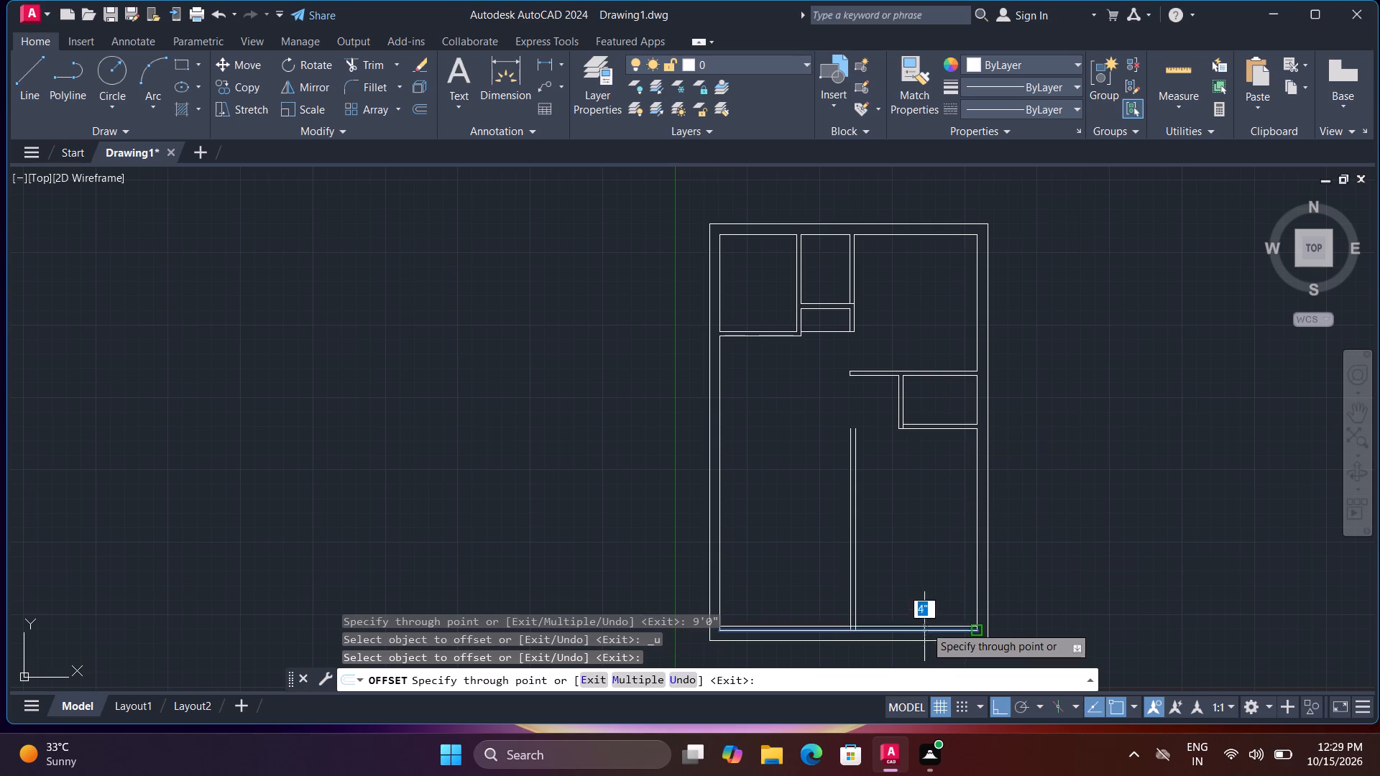
{"action": "key", "text": "5"}
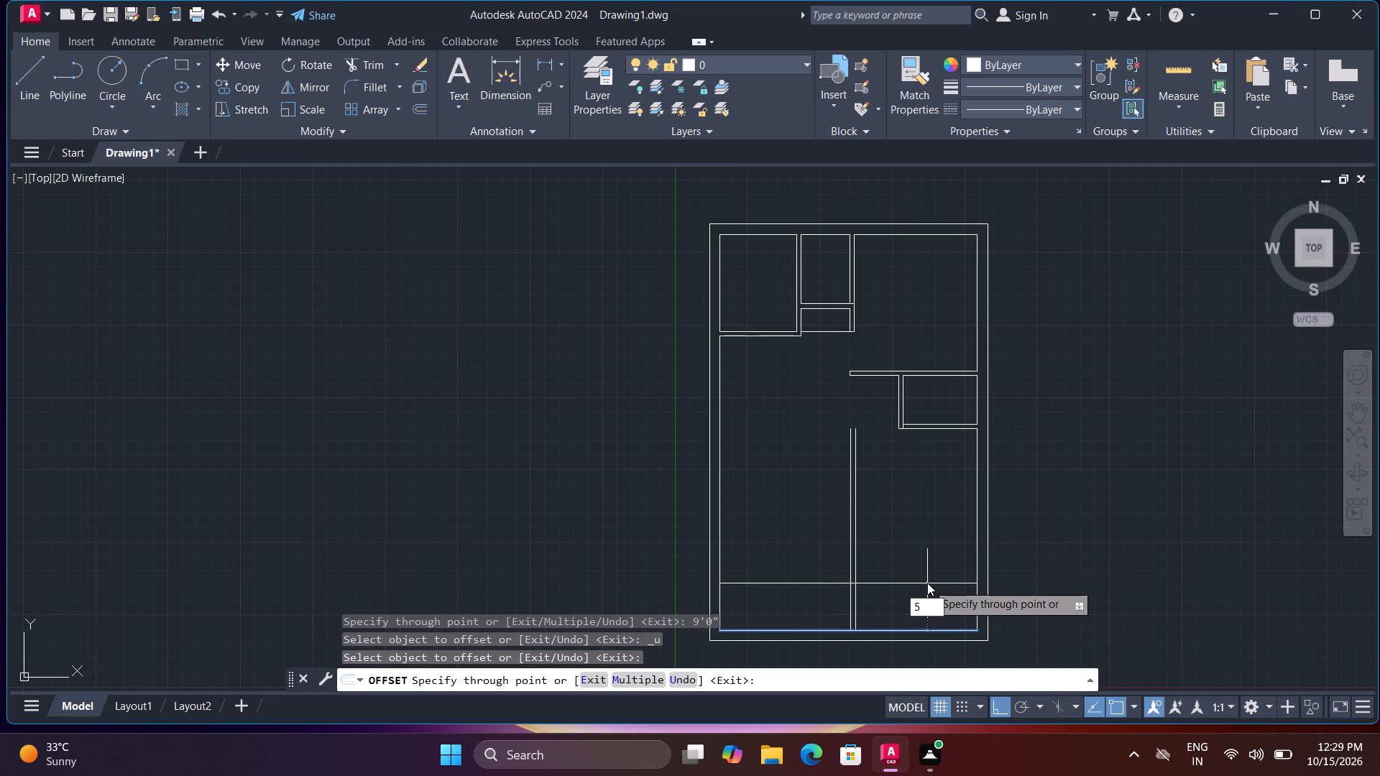
{"action": "key", "text": "apostrophe"}
{"action": "key", "text": "Return"}
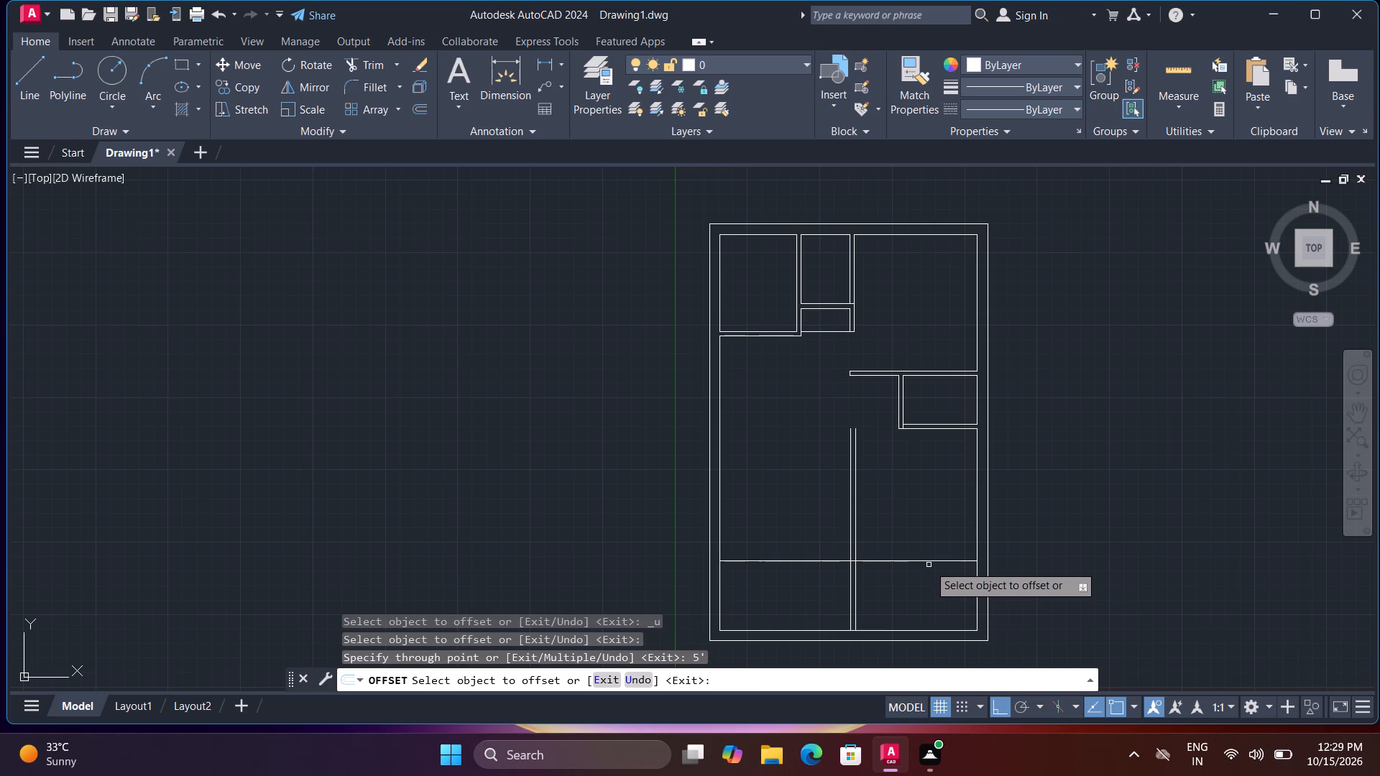
{"action": "left_click", "coordinate": [929, 560]}
{"action": "key", "text": "4"}
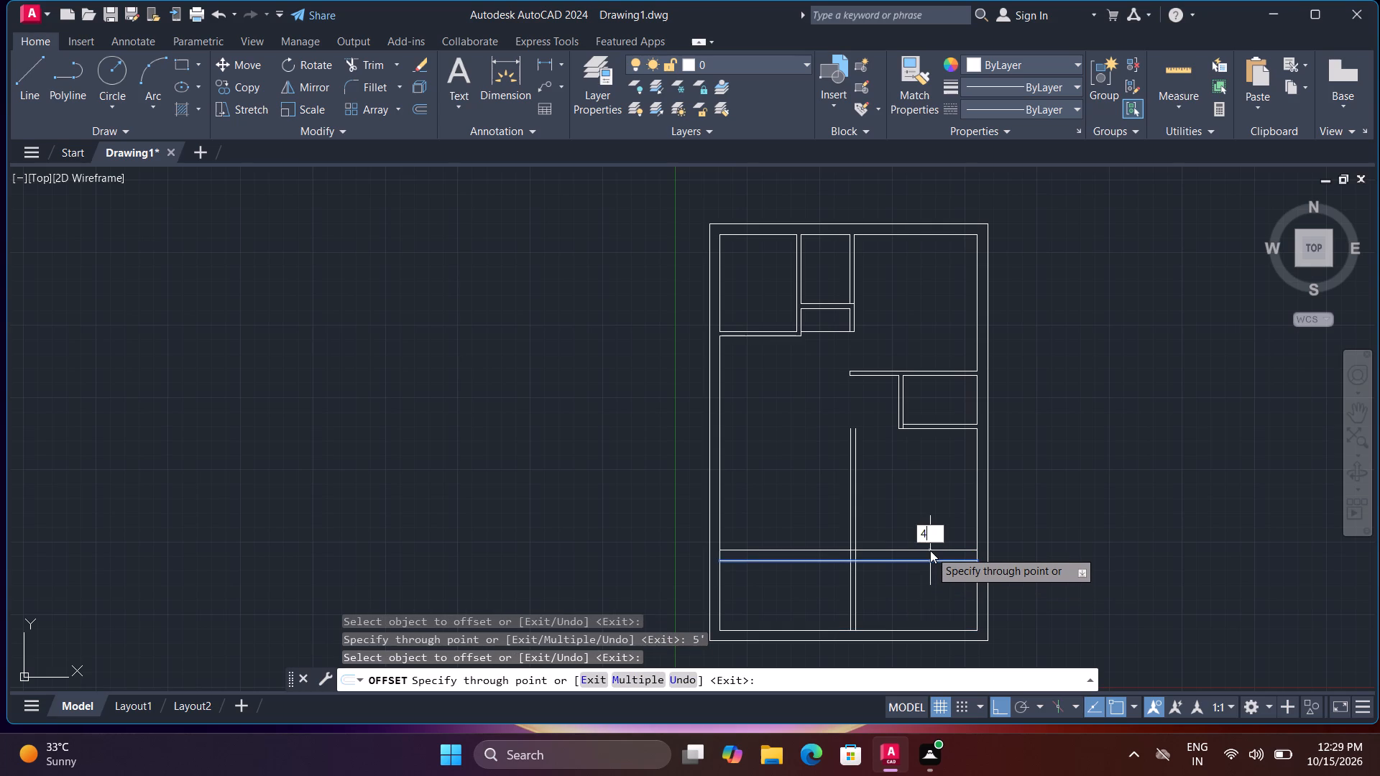
{"action": "key", "text": "shift+quotedbl"}
{"action": "key", "text": "Return"}
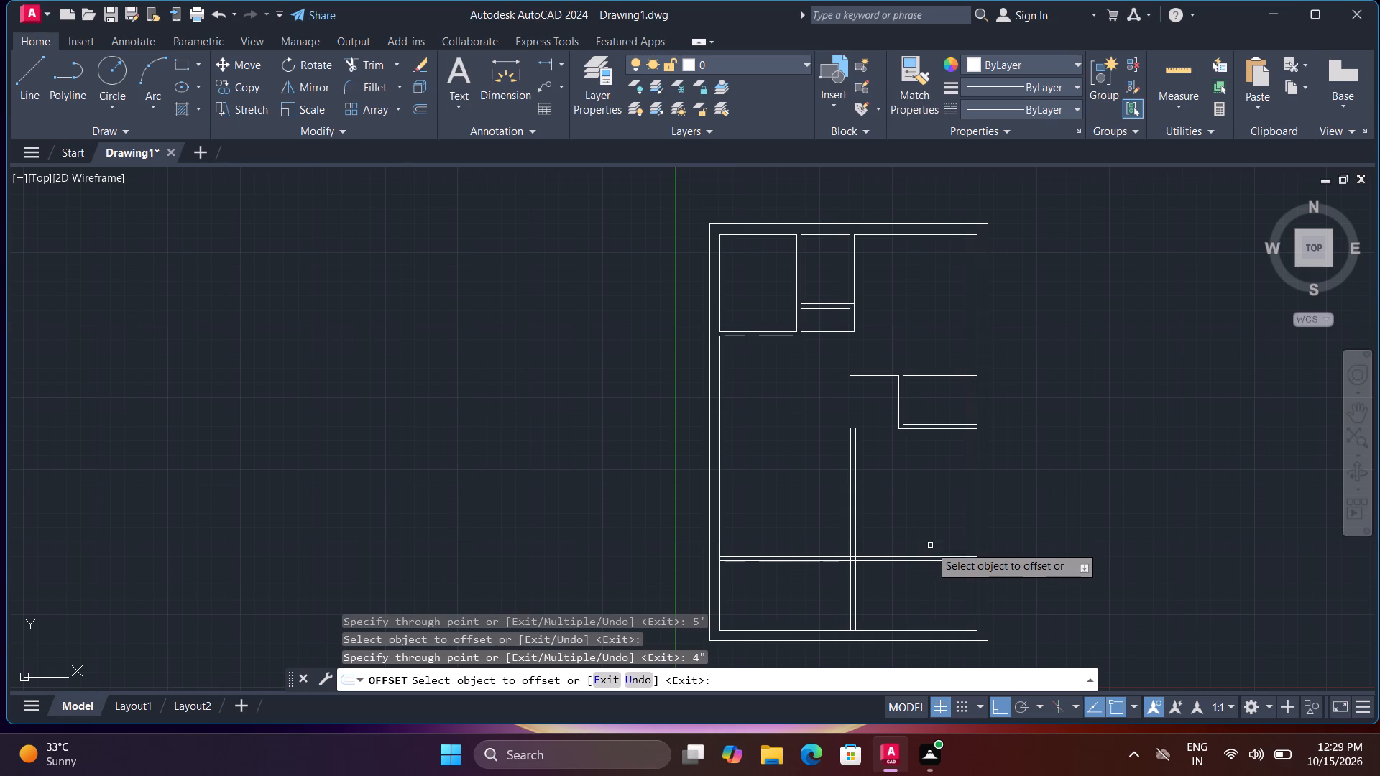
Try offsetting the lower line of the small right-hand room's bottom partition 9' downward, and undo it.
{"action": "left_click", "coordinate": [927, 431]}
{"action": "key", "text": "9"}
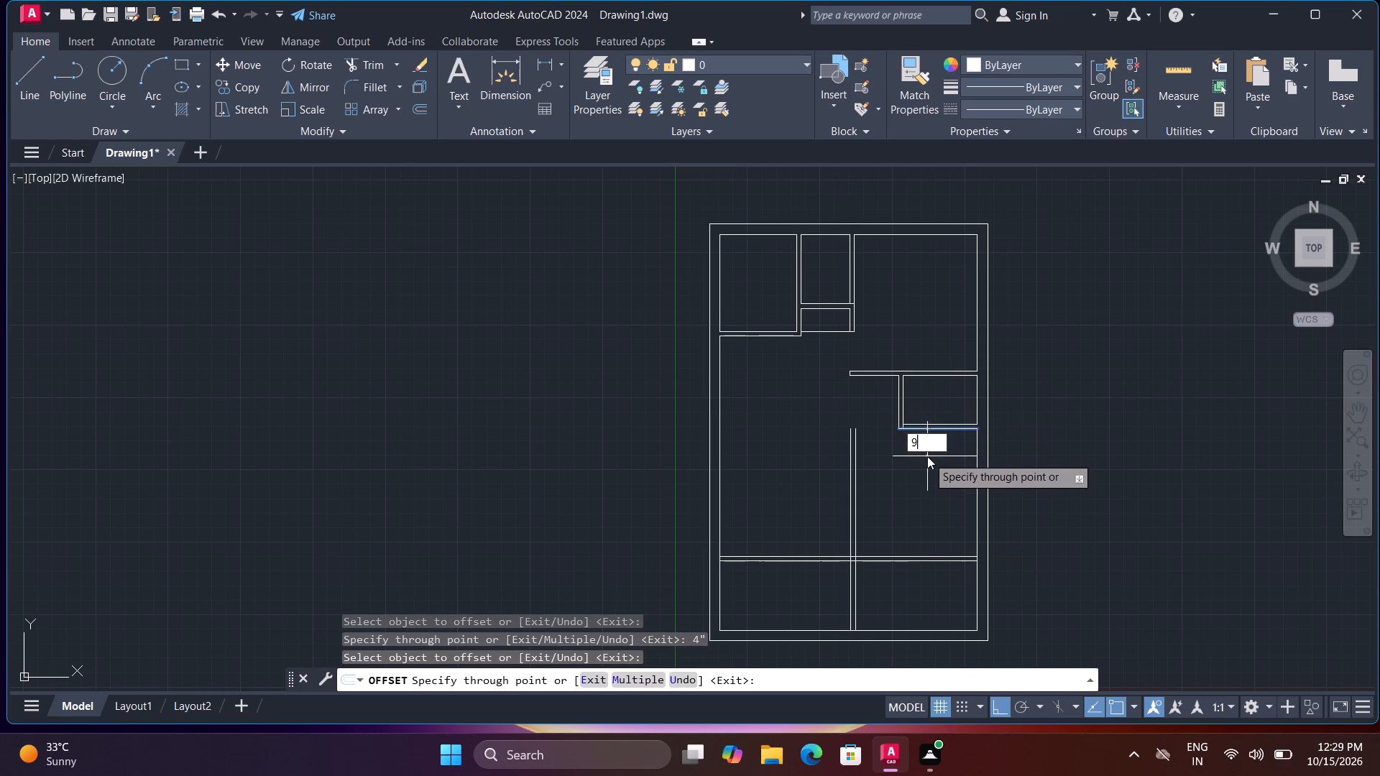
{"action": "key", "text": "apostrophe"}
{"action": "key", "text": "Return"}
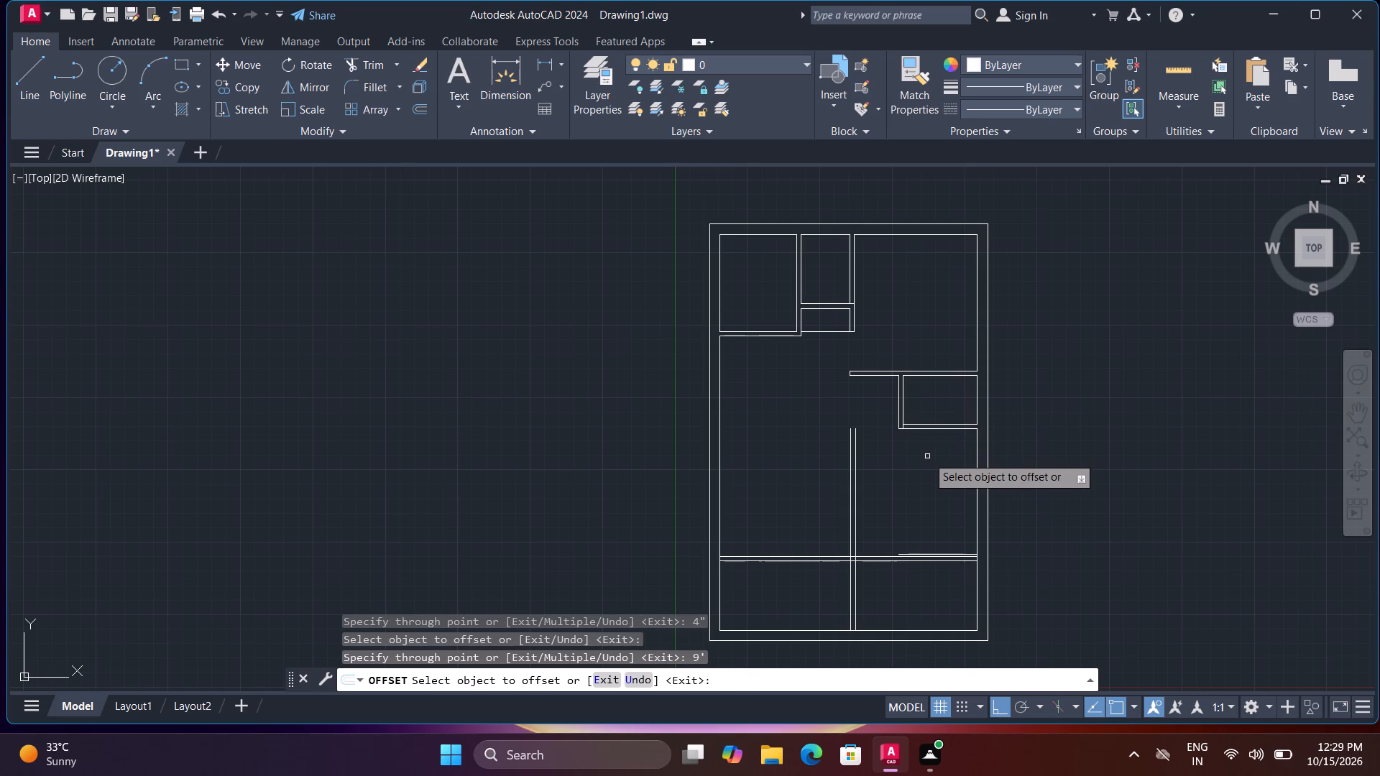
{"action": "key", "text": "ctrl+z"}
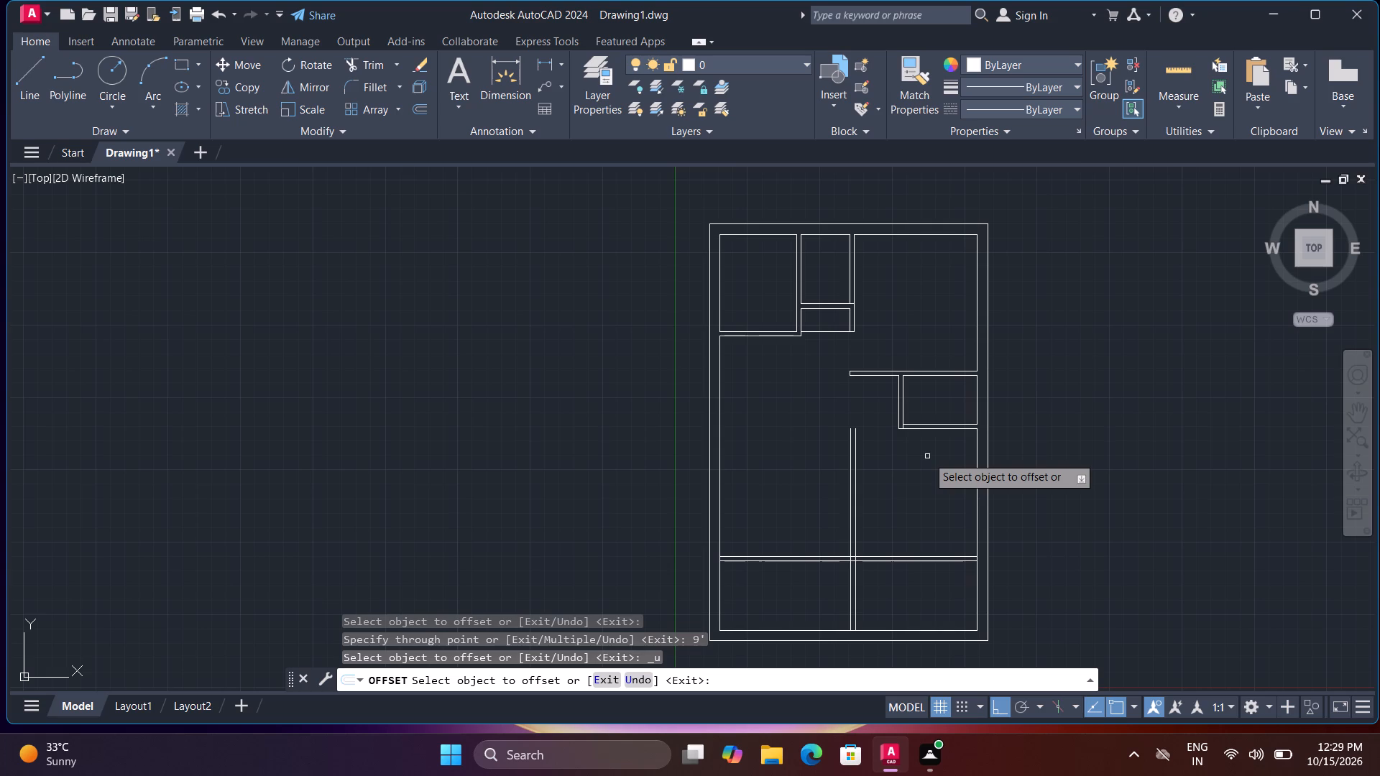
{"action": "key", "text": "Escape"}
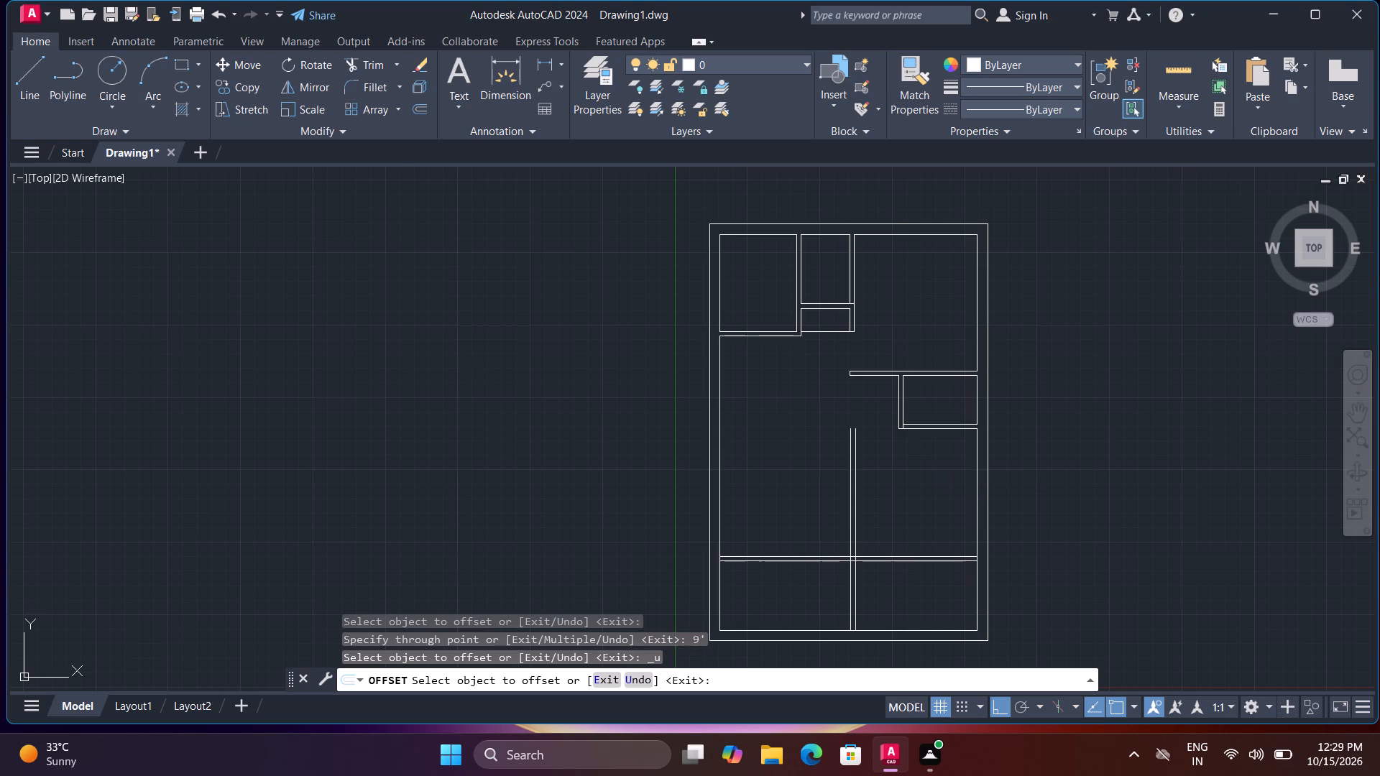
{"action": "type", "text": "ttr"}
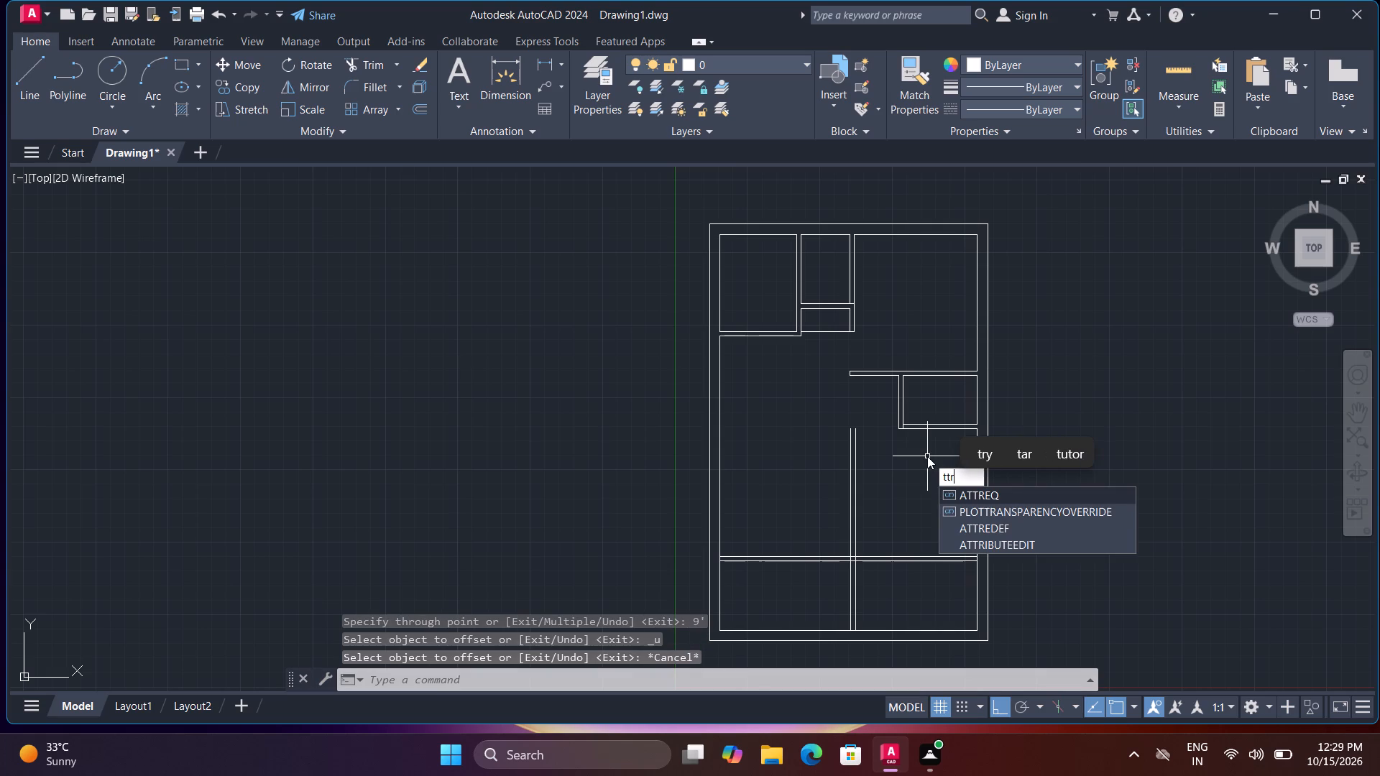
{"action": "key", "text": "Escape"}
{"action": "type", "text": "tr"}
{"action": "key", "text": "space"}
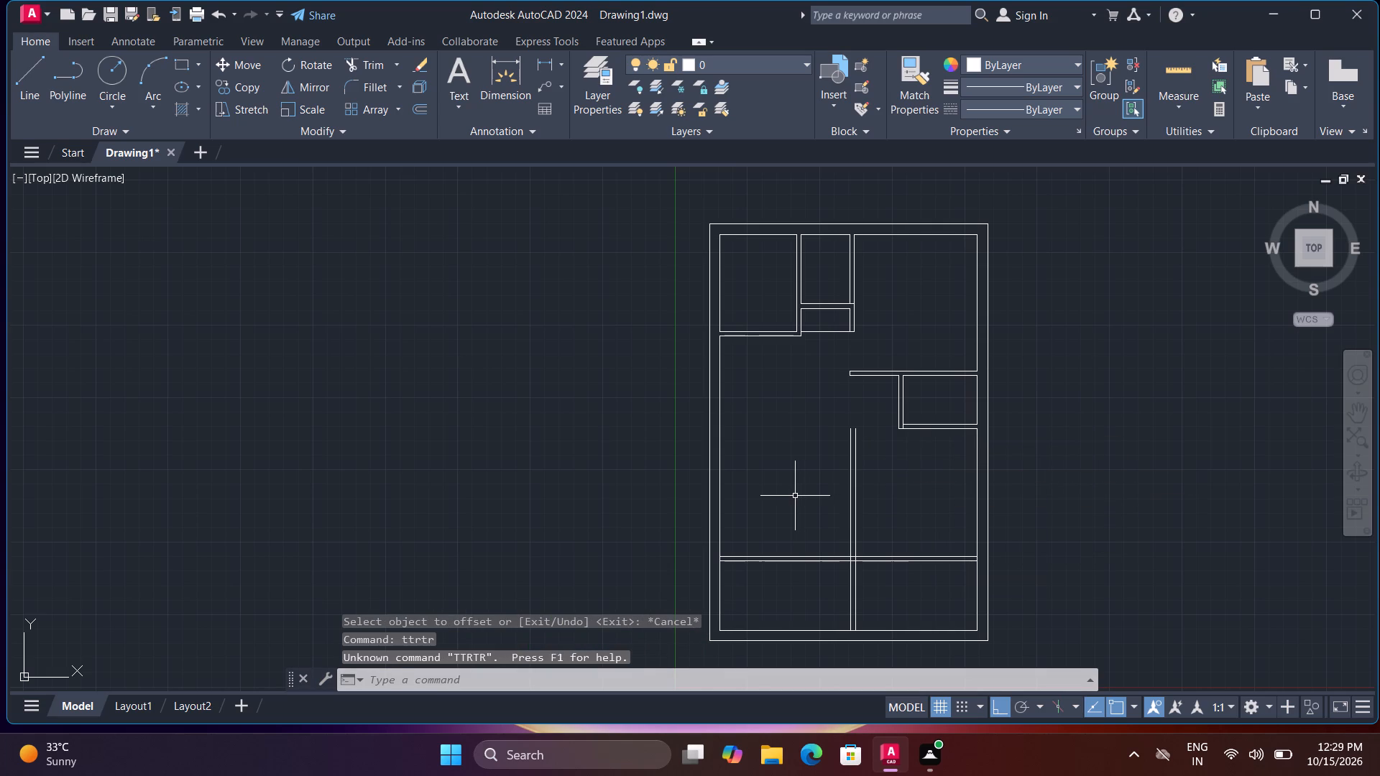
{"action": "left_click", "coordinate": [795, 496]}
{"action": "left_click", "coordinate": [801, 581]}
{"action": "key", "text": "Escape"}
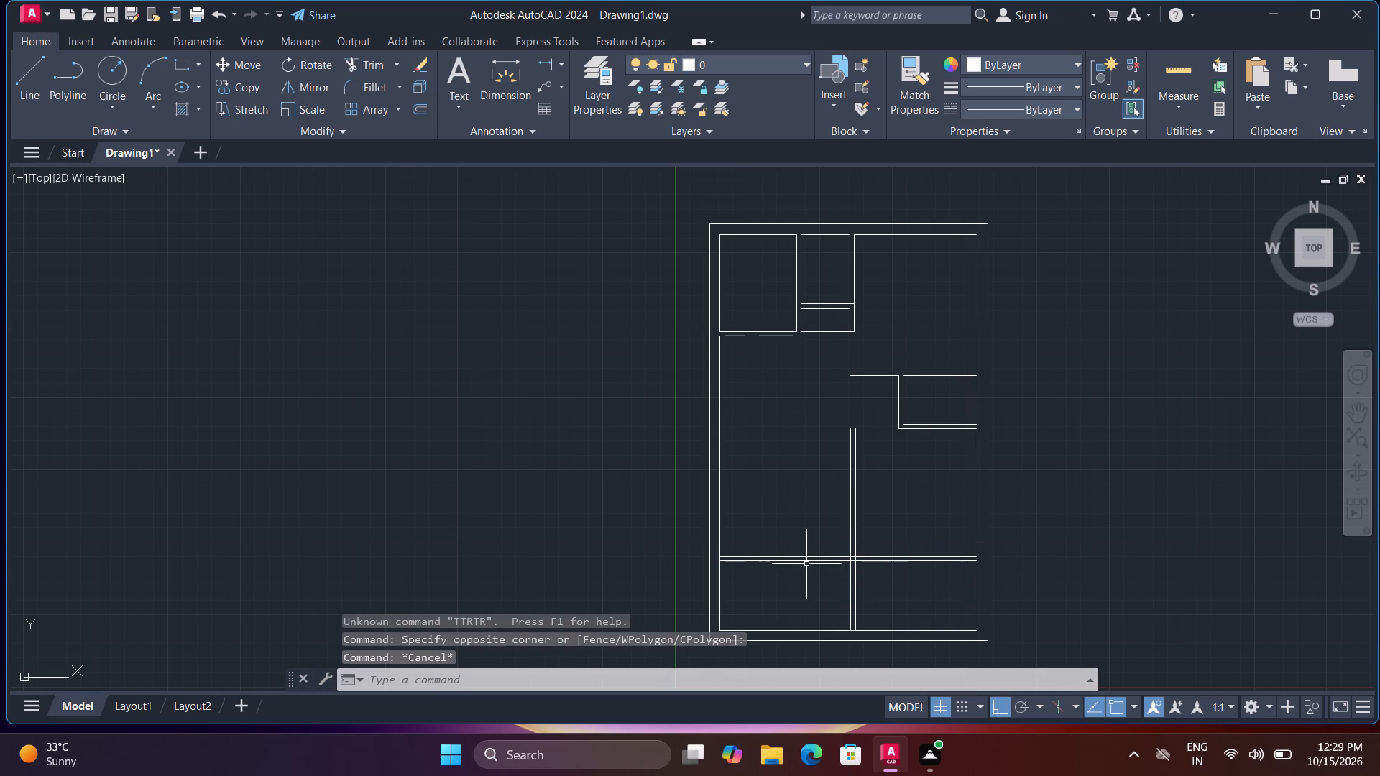
Trim the new horizontal partition's lines beyond the long vertical partition toward the left wall, and the vertical partition's lines below the horizontal one.
{"action": "key", "text": "t"}
{"action": "type", "text": "r"}
{"action": "key", "text": "space"}
{"action": "left_click", "coordinate": [812, 570]}
{"action": "left_click", "coordinate": [813, 535]}
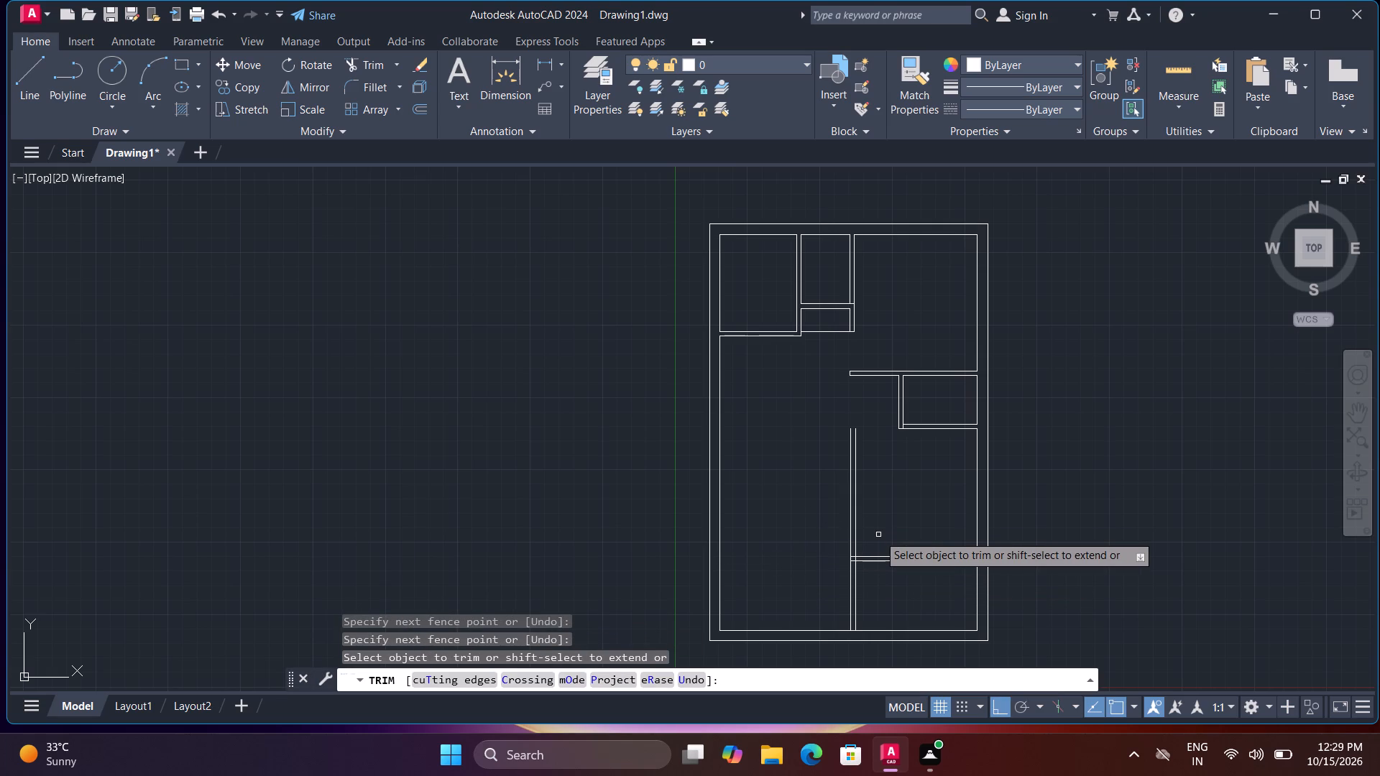
{"action": "left_click", "coordinate": [882, 604]}
{"action": "left_click", "coordinate": [836, 591]}
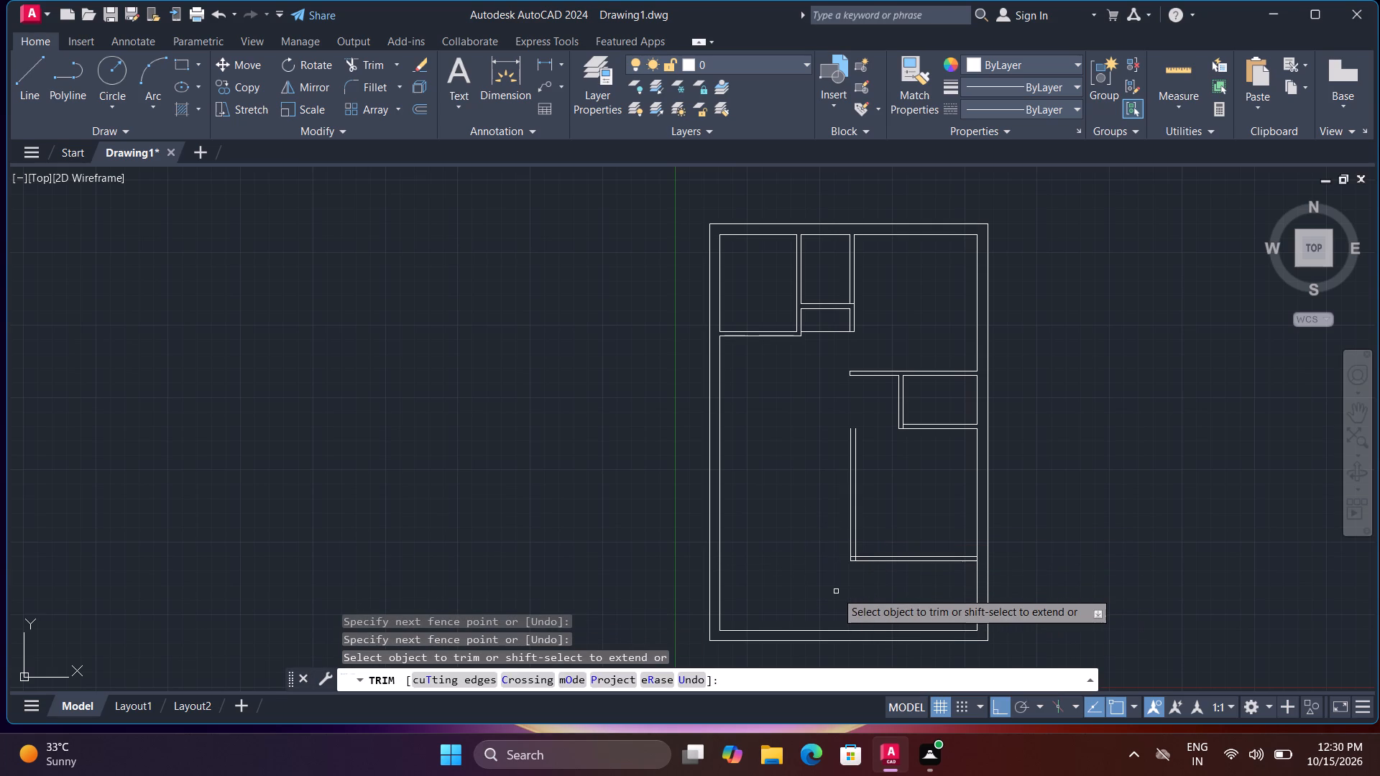
Trim the overlapping line ends at the lower-left partition corner and the right wall's inner line between the horizontal partition's lines.
{"action": "scroll", "coordinate": [835, 579], "scroll_direction": "up", "scroll_amount": 3}
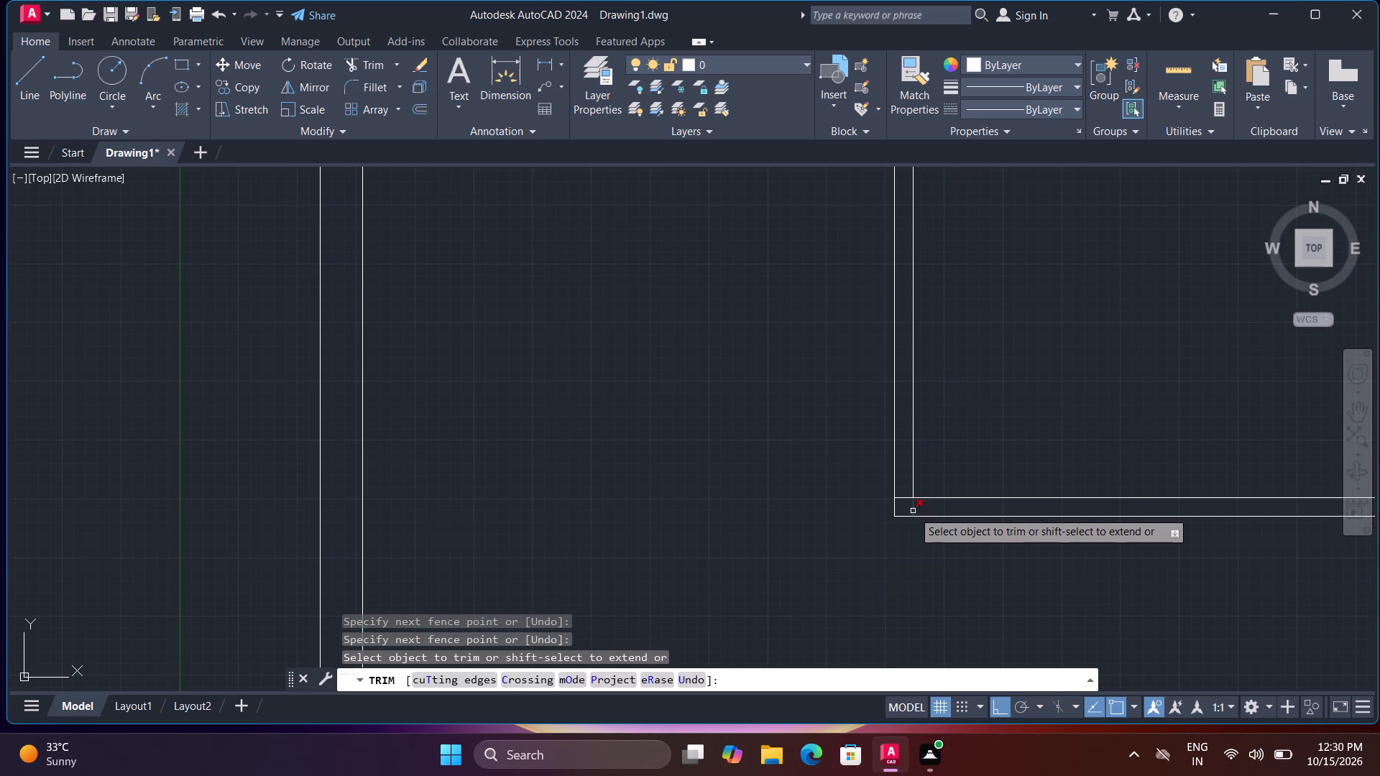
{"action": "left_click", "coordinate": [914, 511]}
{"action": "left_click", "coordinate": [904, 496]}
{"action": "scroll", "coordinate": [904, 496], "scroll_direction": "down", "scroll_amount": 3}
{"action": "scroll", "coordinate": [1035, 509], "scroll_direction": "up", "scroll_amount": 3}
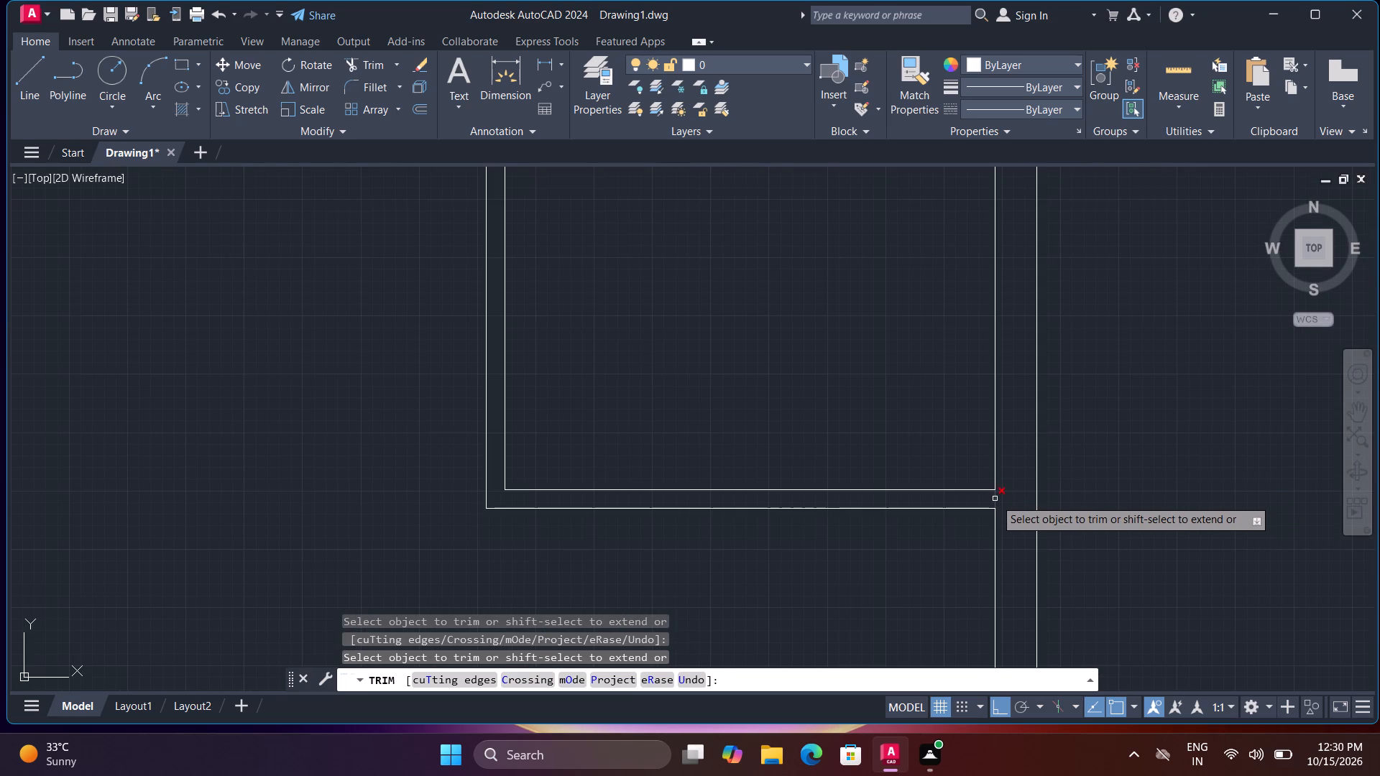
{"action": "left_click", "coordinate": [995, 499]}
{"action": "scroll", "coordinate": [980, 496], "scroll_direction": "down", "scroll_amount": 3}
{"action": "scroll", "coordinate": [926, 345], "scroll_direction": "up", "scroll_amount": 3}
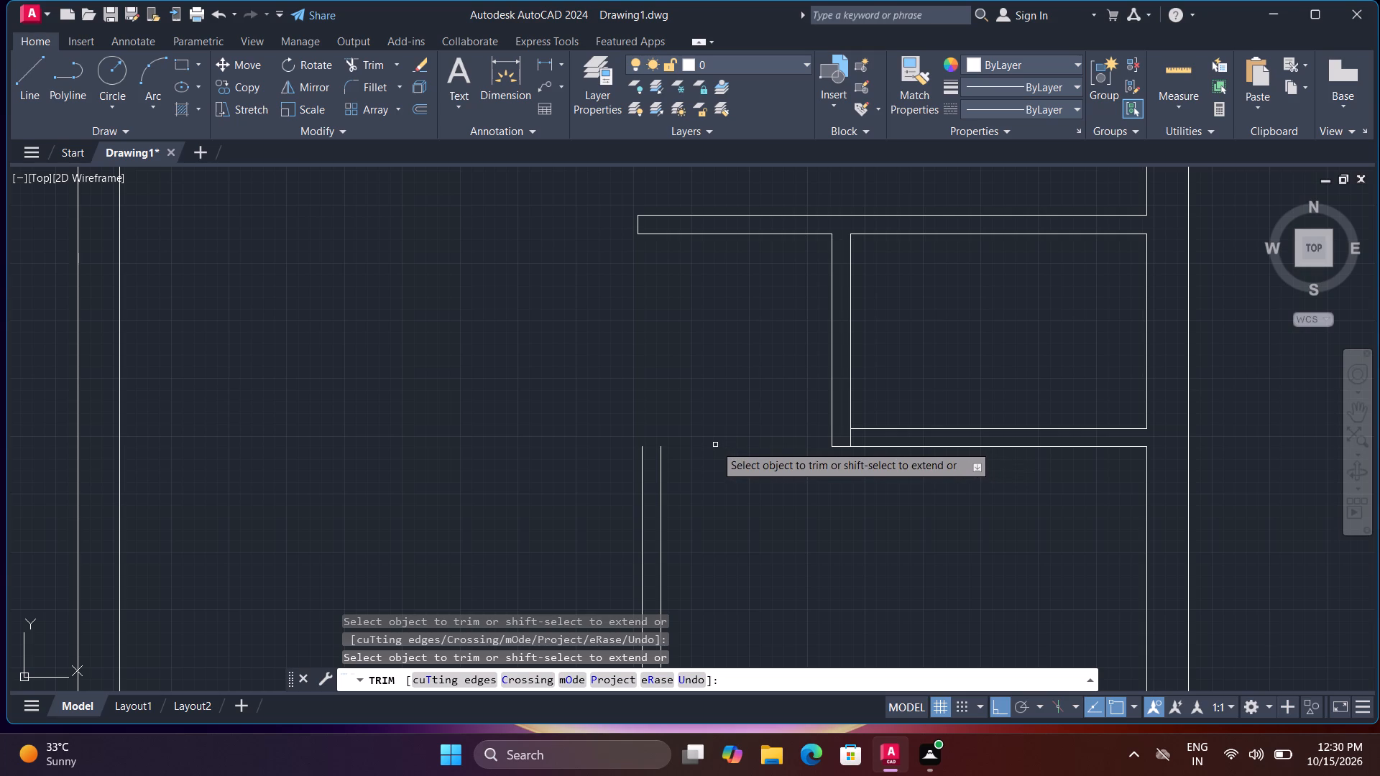
{"action": "key", "text": "Escape"}
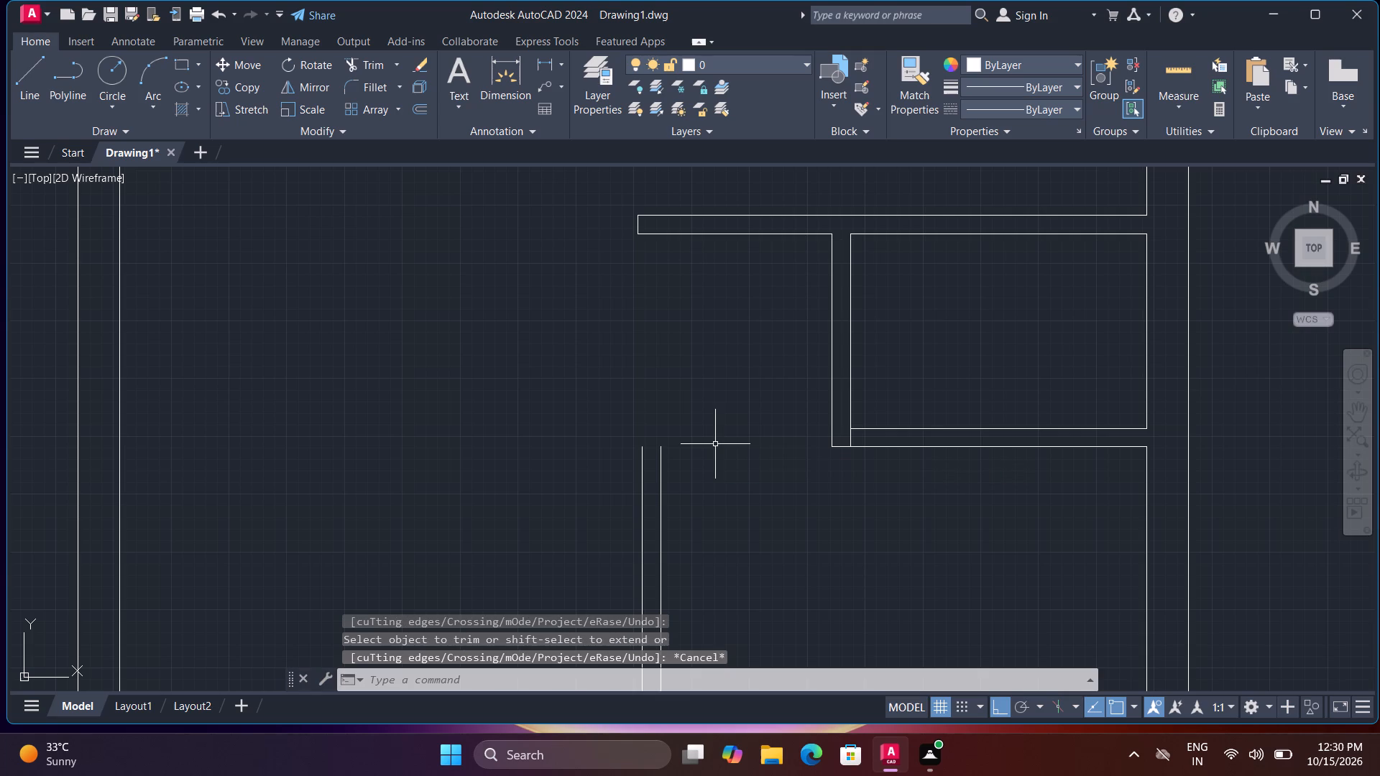
Draw lines continuing both faces of the long vertical partition about 11" upward, and close its top end with a short line.
{"action": "type", "text": "l"}
{"action": "key", "text": "space"}
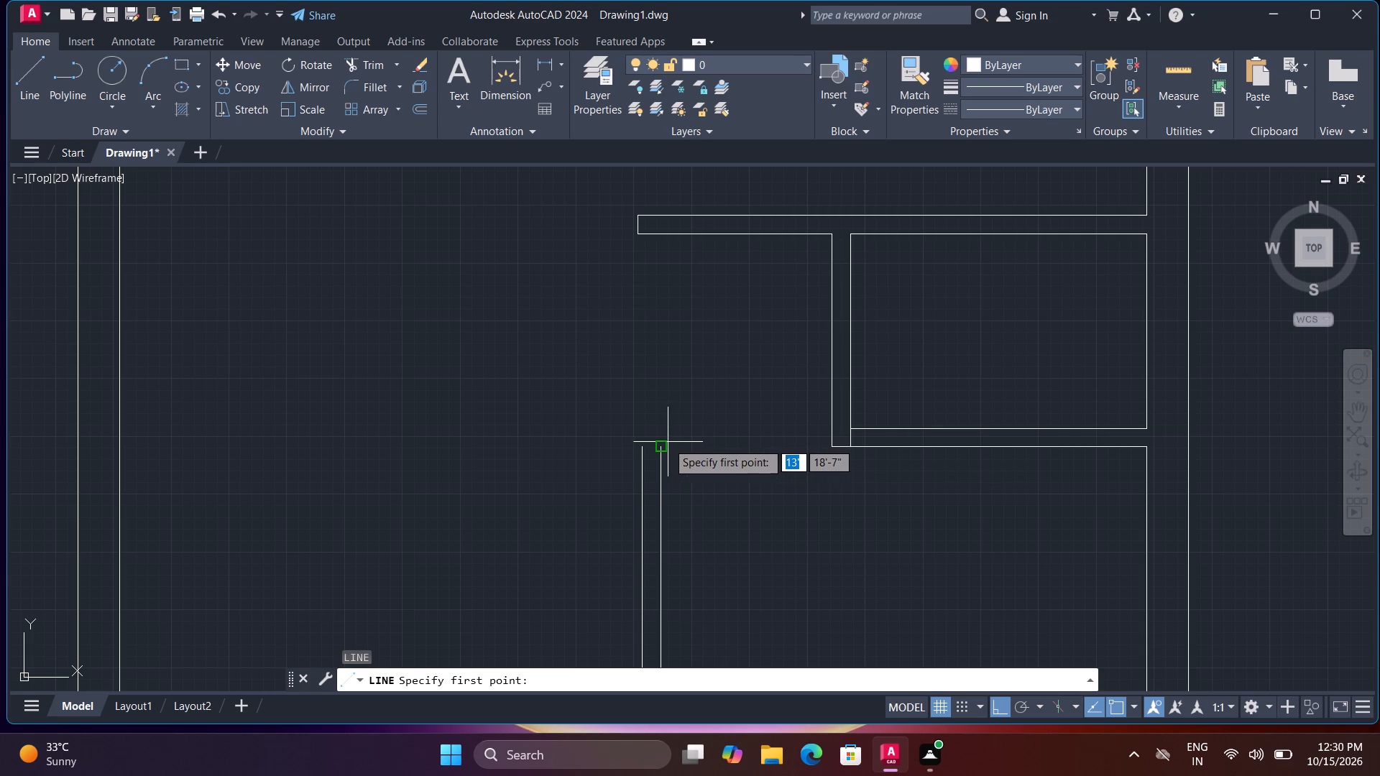
{"action": "left_click", "coordinate": [663, 445]}
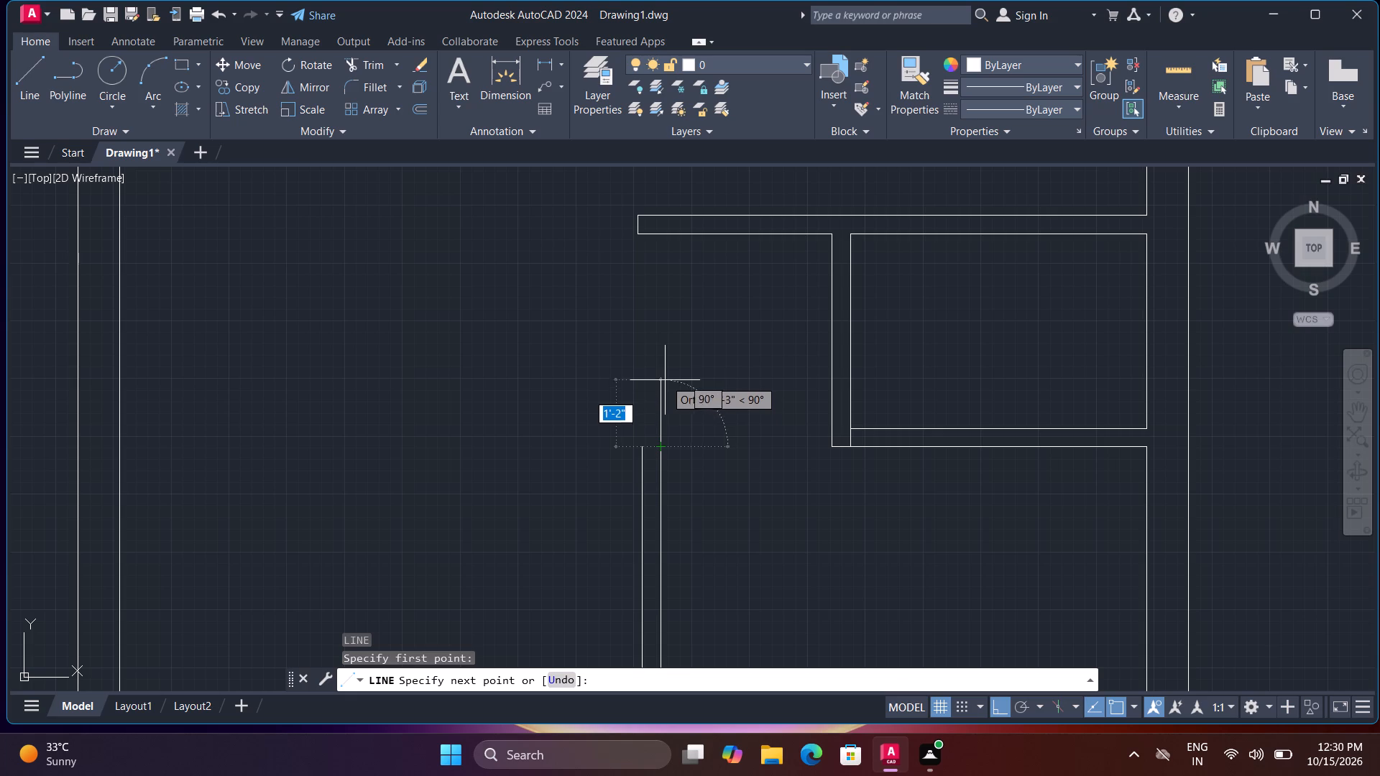
{"action": "left_click", "coordinate": [668, 394]}
{"action": "key", "text": "space"}
{"action": "key", "text": "space"}
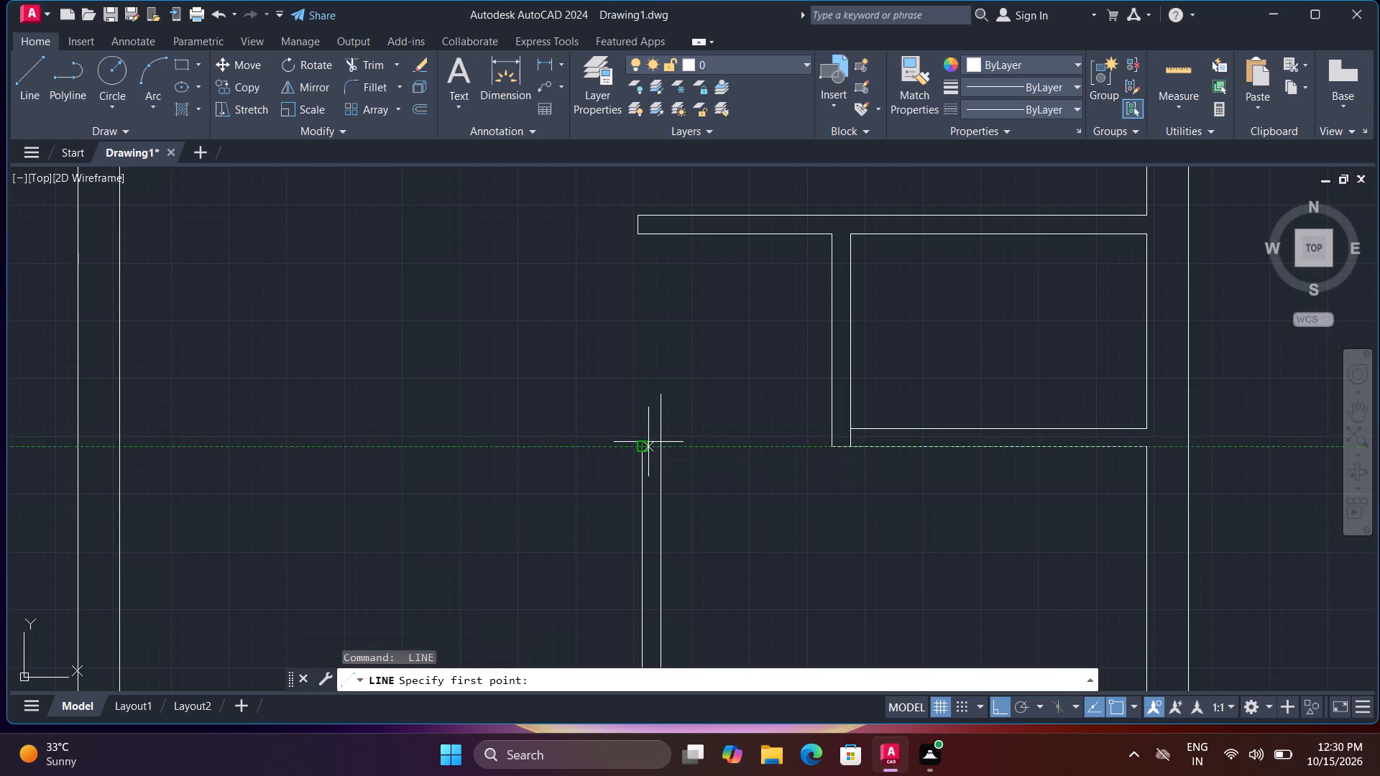
{"action": "left_click", "coordinate": [638, 448]}
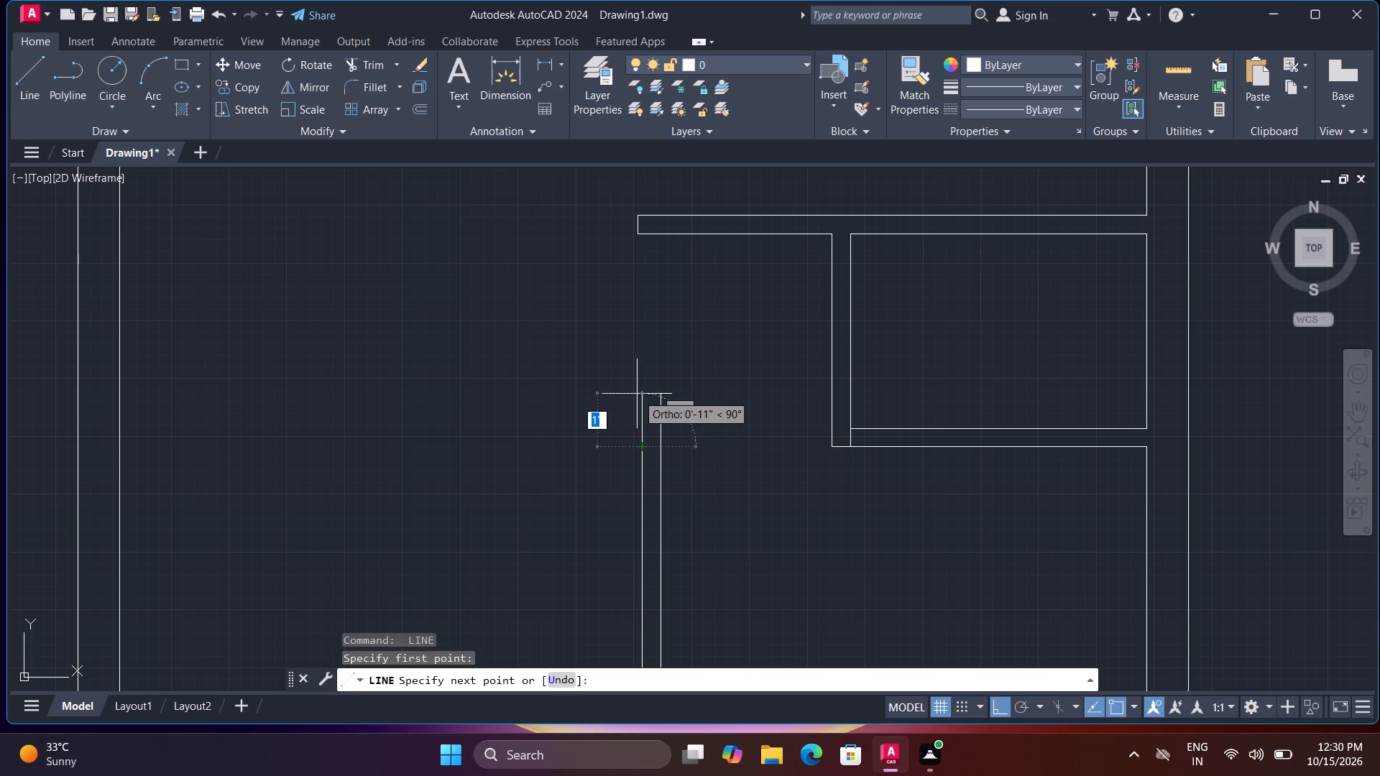
{"action": "left_click", "coordinate": [644, 394]}
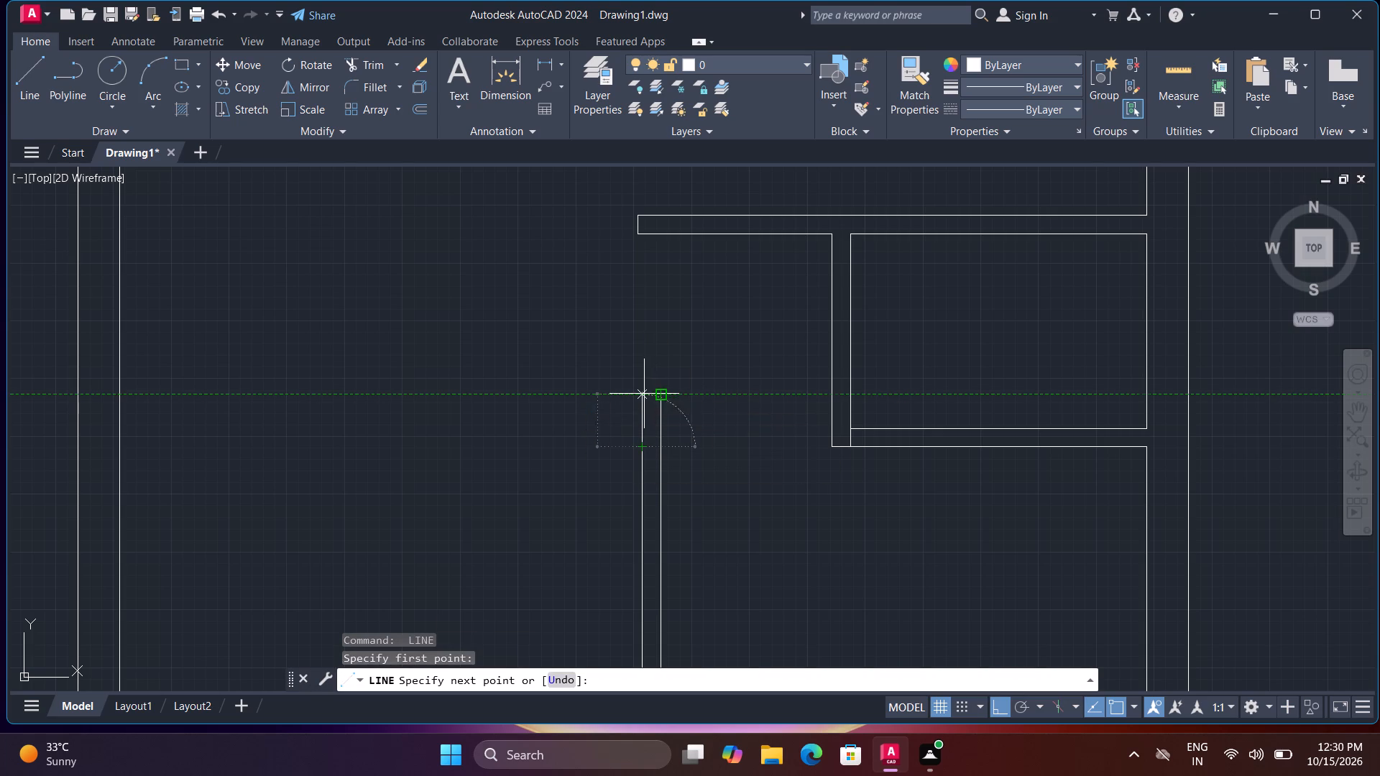
{"action": "left_click", "coordinate": [659, 395]}
{"action": "key", "text": "space"}
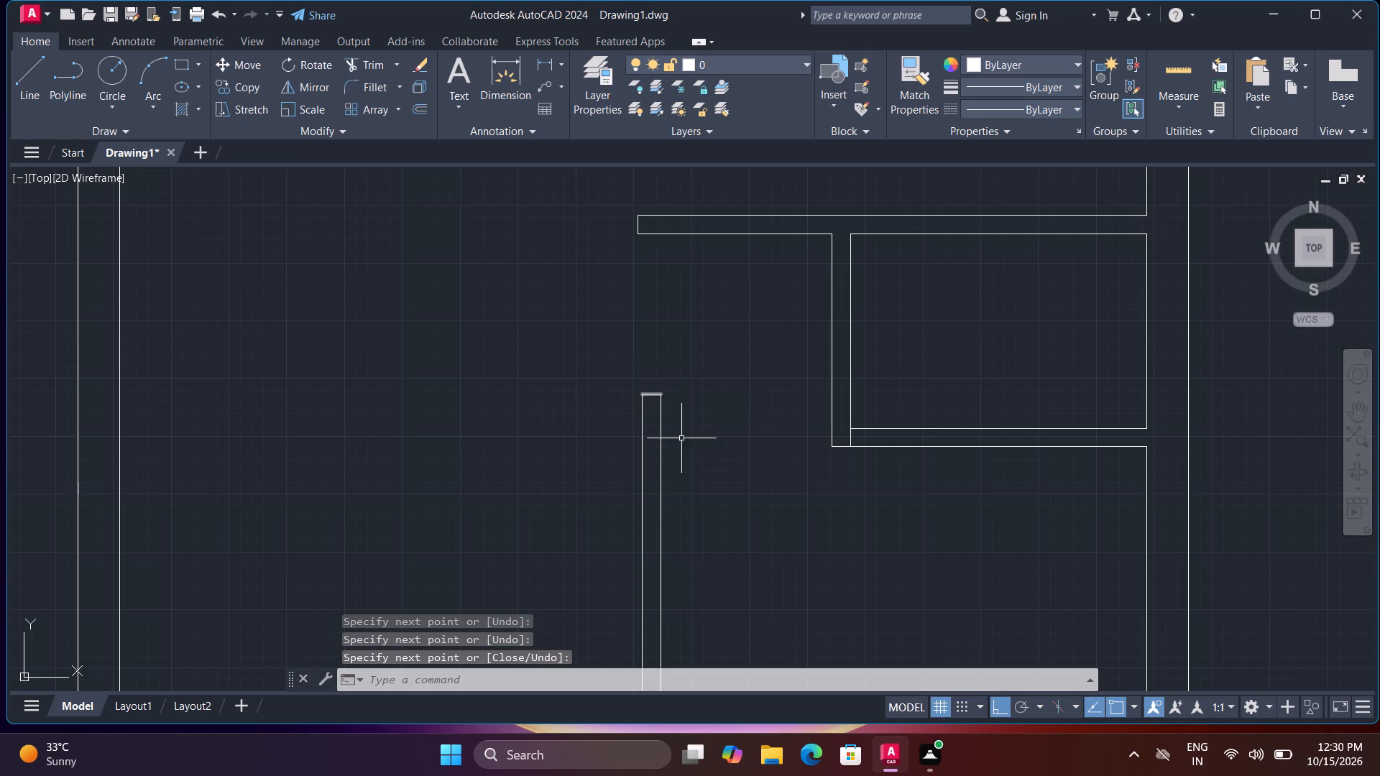
{"action": "key", "text": "Escape"}
Offset the left wall's inner line 5' to the right, and offset the new line another 4" for the partition thickness.
{"action": "scroll", "coordinate": [768, 504], "scroll_direction": "down", "scroll_amount": 2}
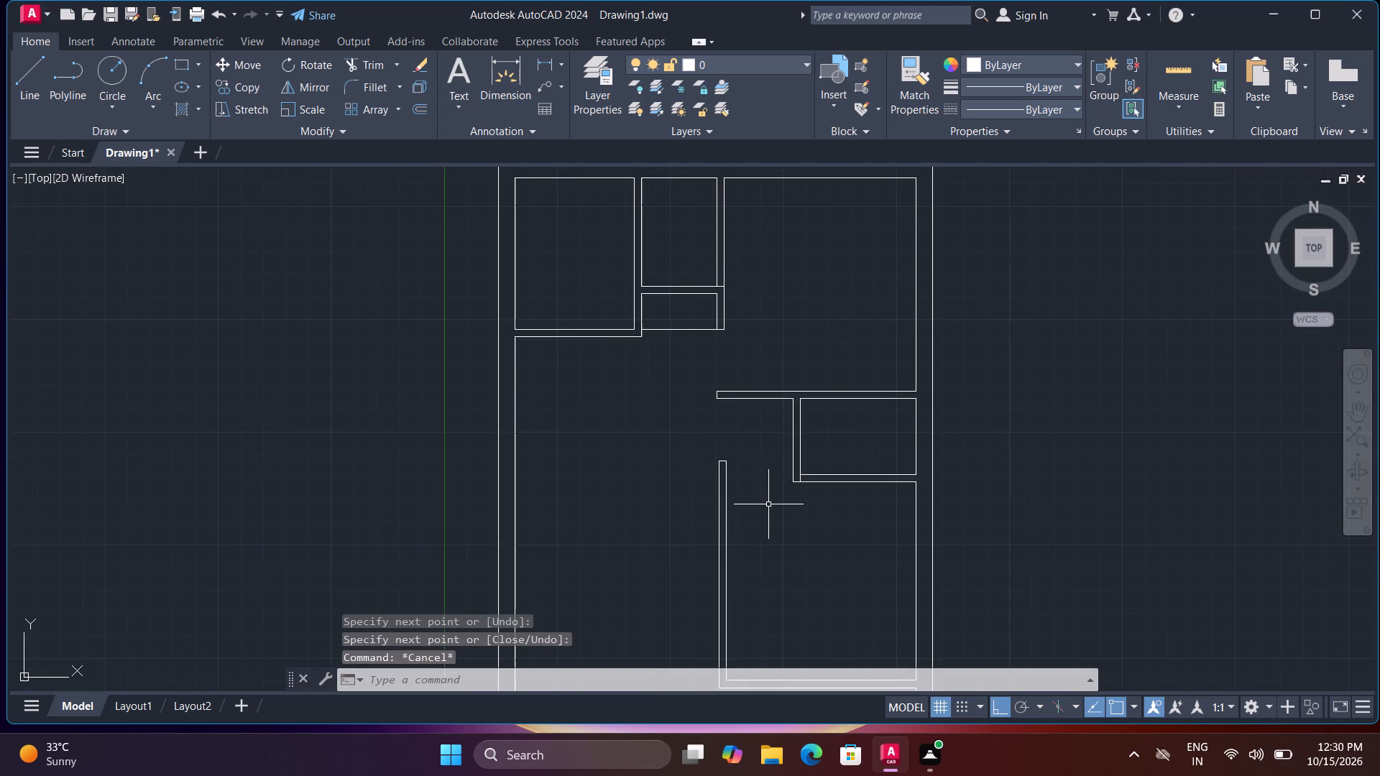
{"action": "scroll", "coordinate": [768, 504], "scroll_direction": "down", "scroll_amount": 2}
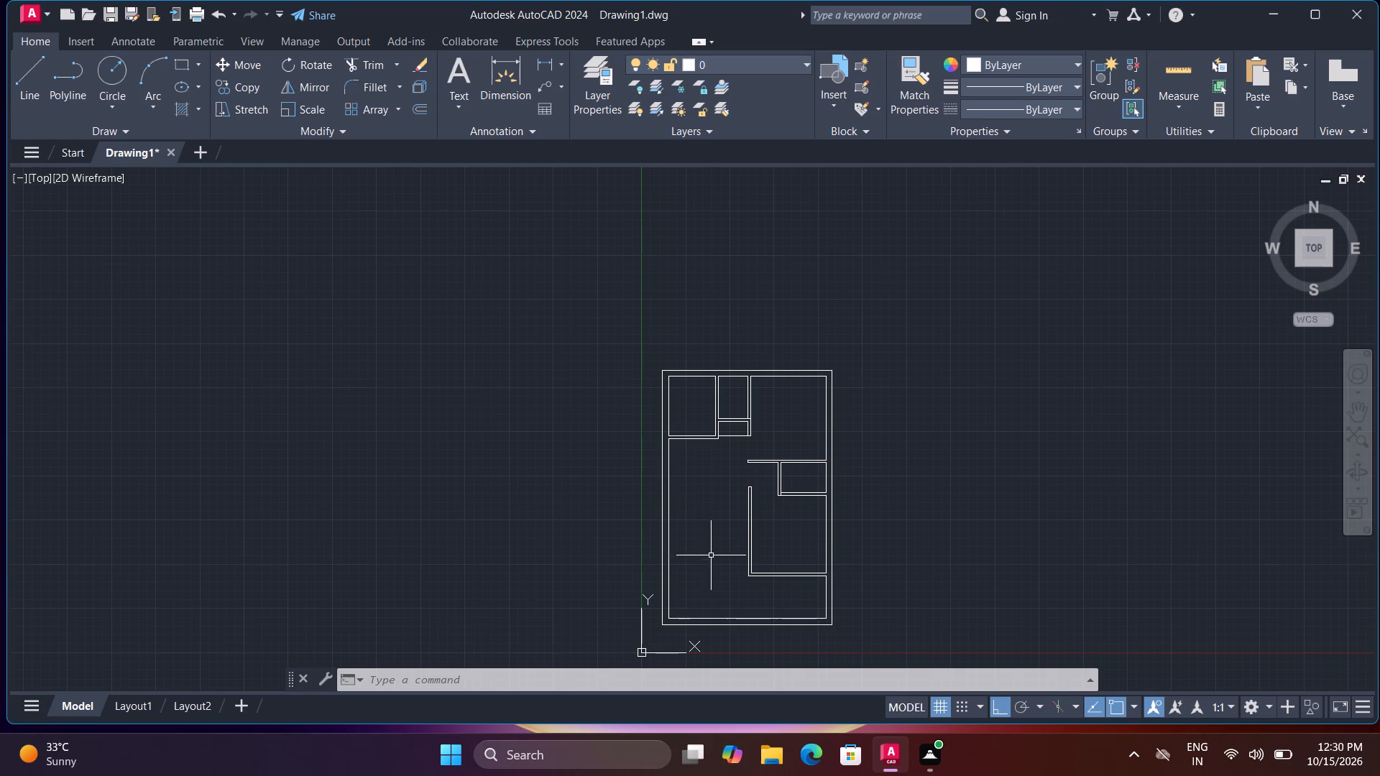
{"action": "scroll", "coordinate": [686, 563], "scroll_direction": "up", "scroll_amount": 2}
{"action": "middle_click_drag", "start_coordinate": [682, 558], "coordinate": [690, 445]}
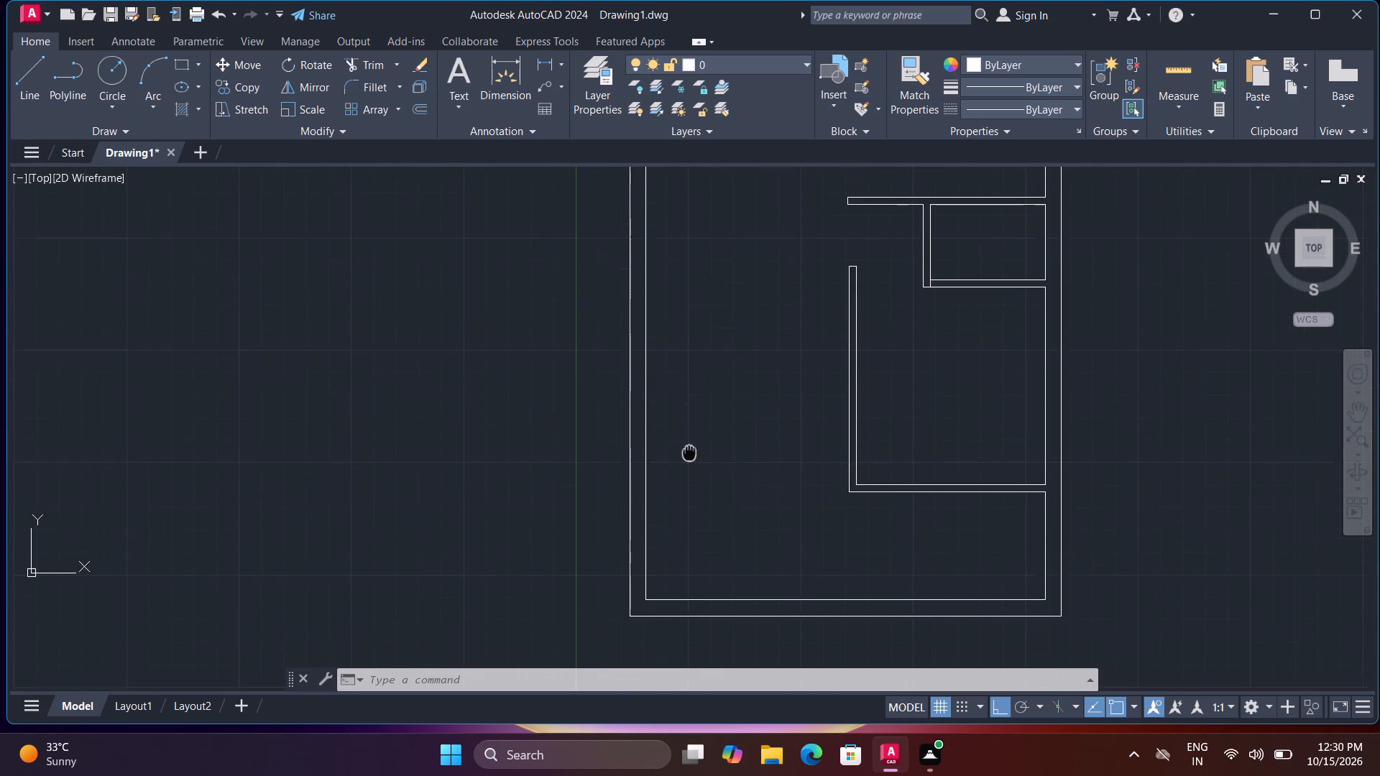
{"action": "middle_click_drag", "start_coordinate": [690, 445], "coordinate": [690, 426]}
{"action": "middle_click", "coordinate": [691, 423]}
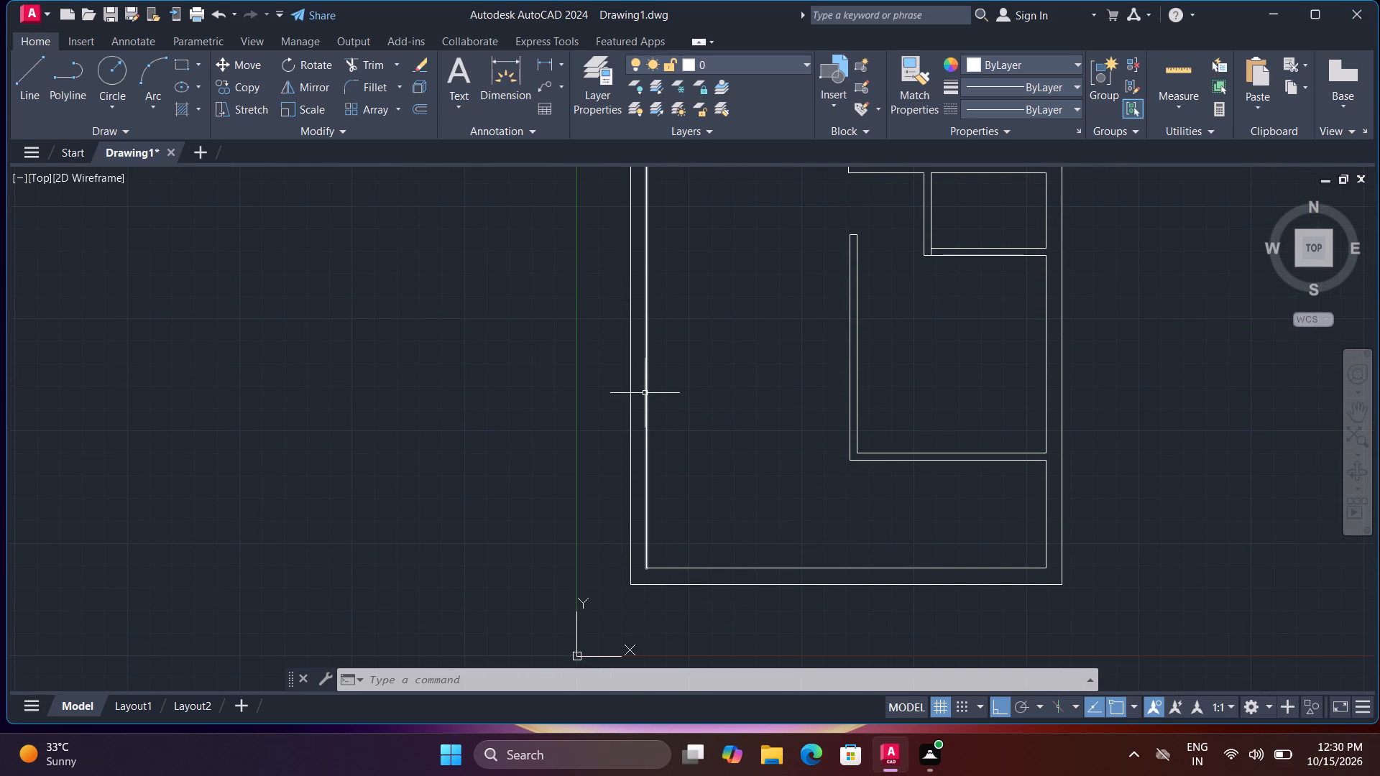
{"action": "key", "text": "o"}
{"action": "key", "text": "space"}
{"action": "type", "text": "t"}
{"action": "key", "text": "space"}
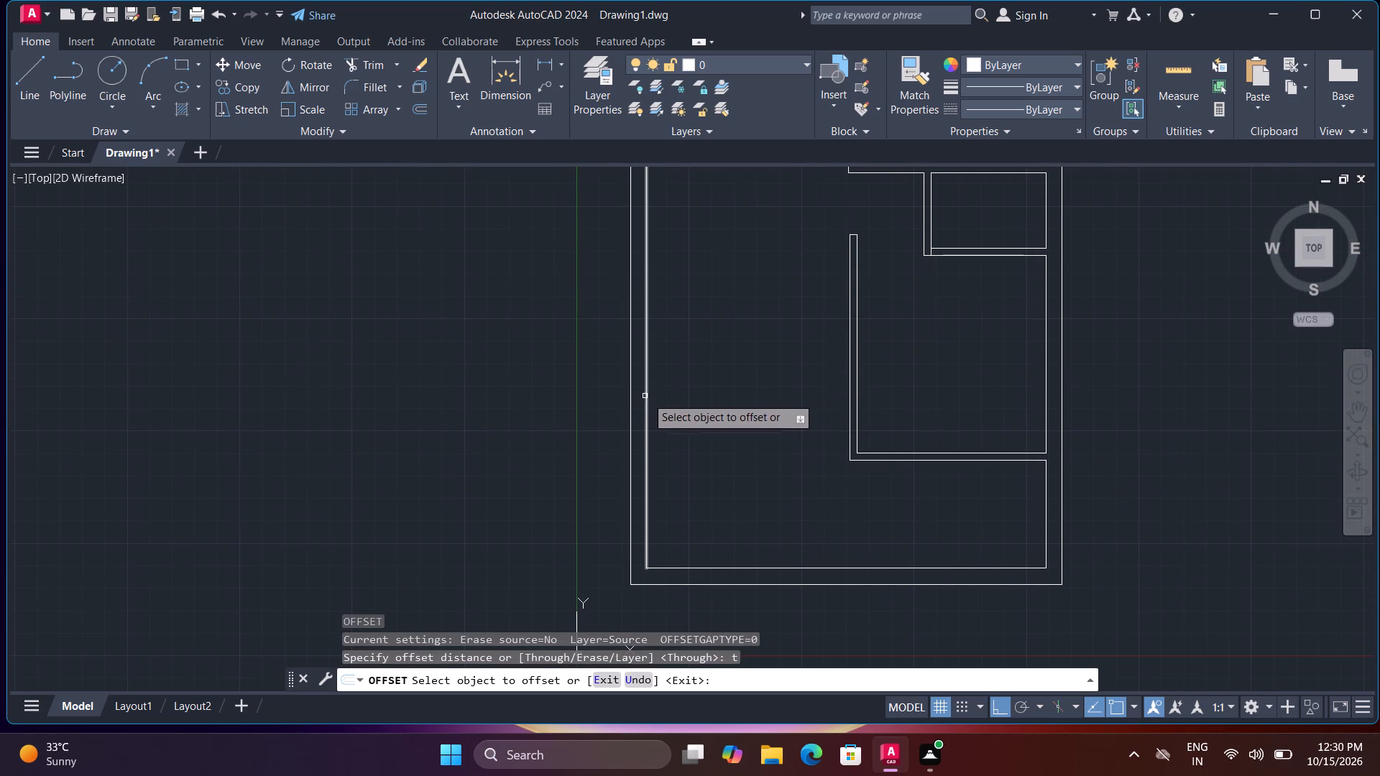
{"action": "left_click", "coordinate": [648, 398]}
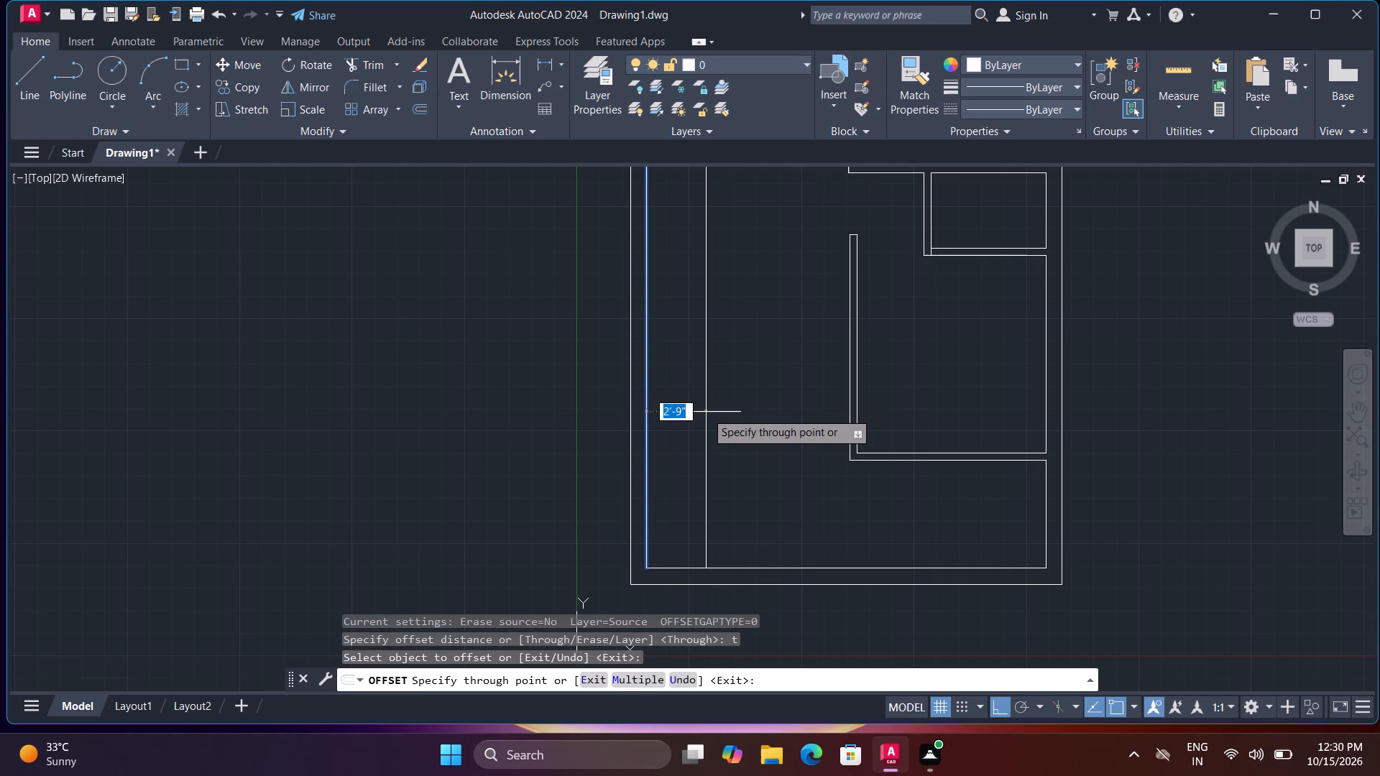
{"action": "key", "text": "5"}
{"action": "key", "text": "apostrophe"}
{"action": "key", "text": "Return"}
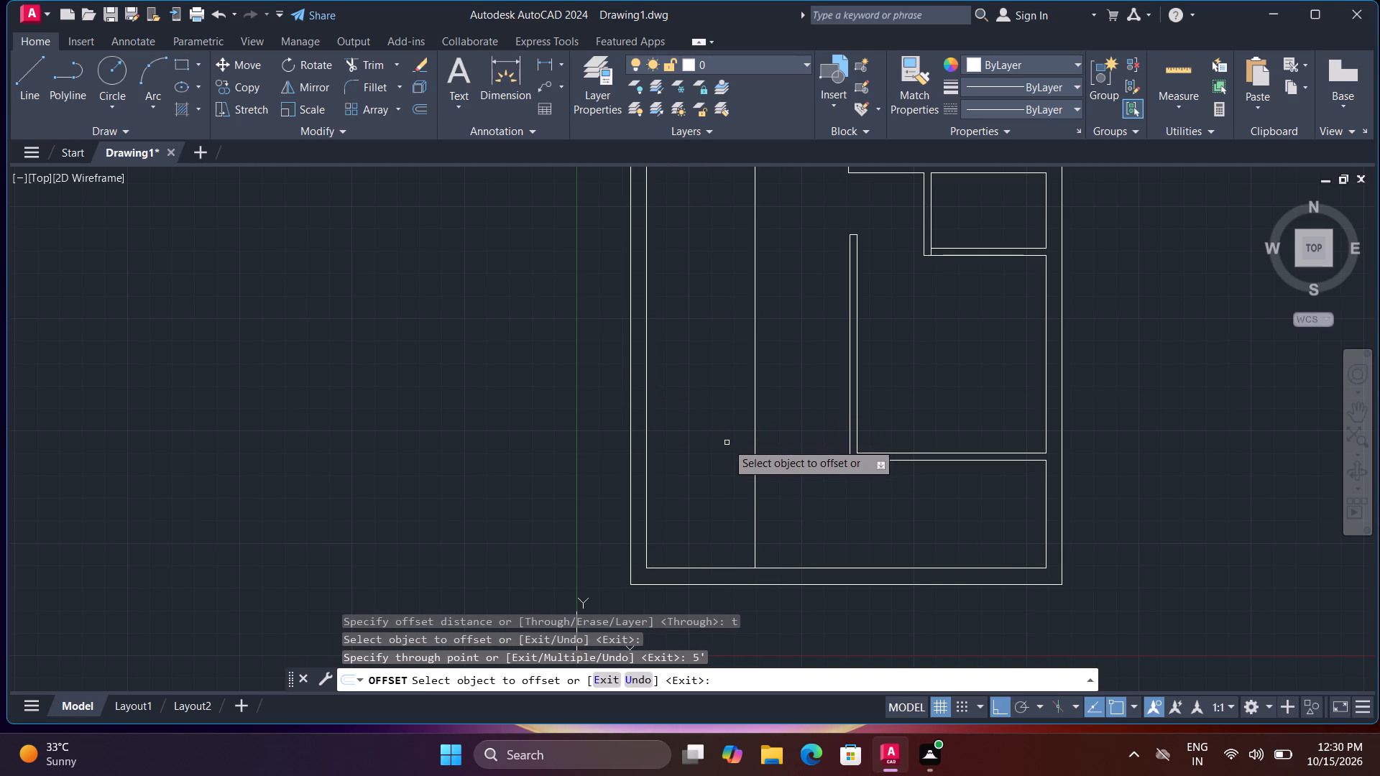
{"action": "left_click", "coordinate": [754, 500]}
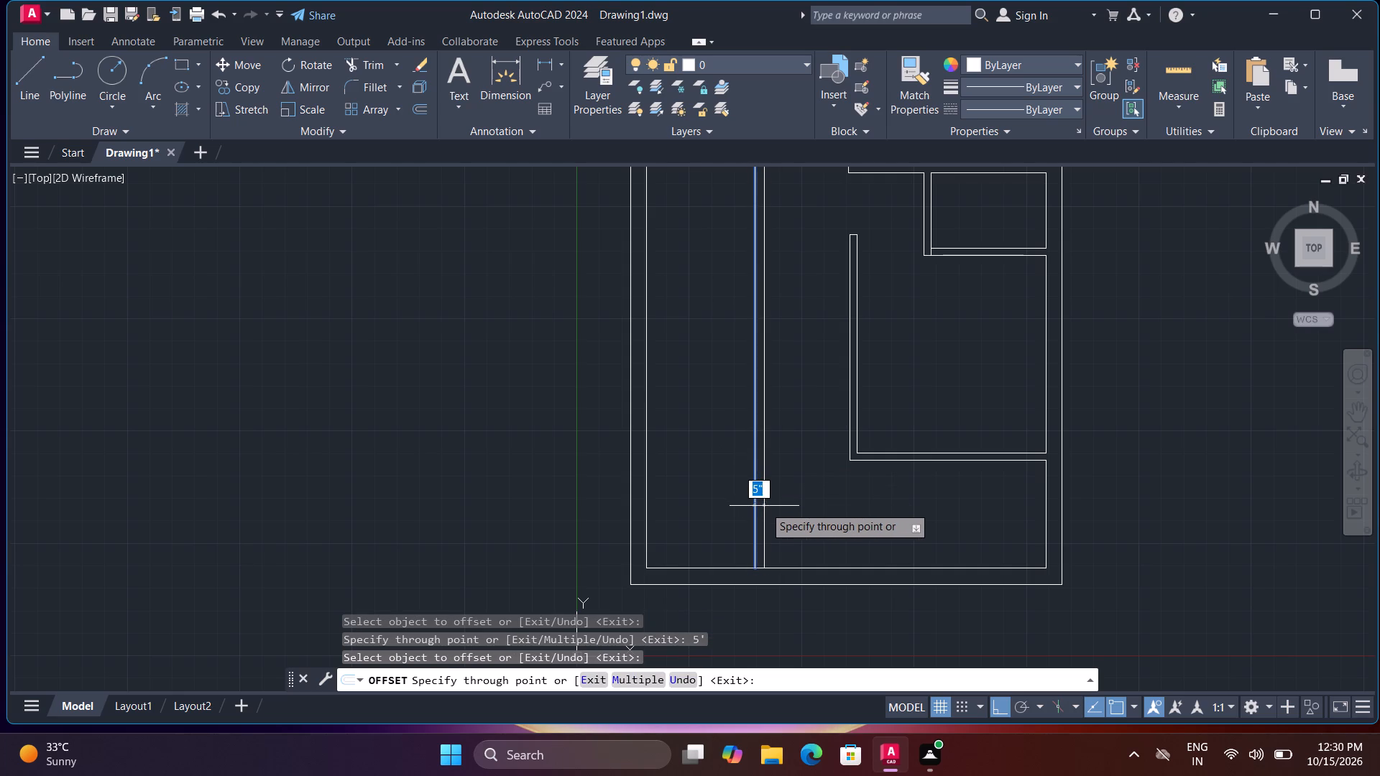
{"action": "key", "text": "4"}
{"action": "key", "text": "shift+quotedbl"}
{"action": "key", "text": "Return"}
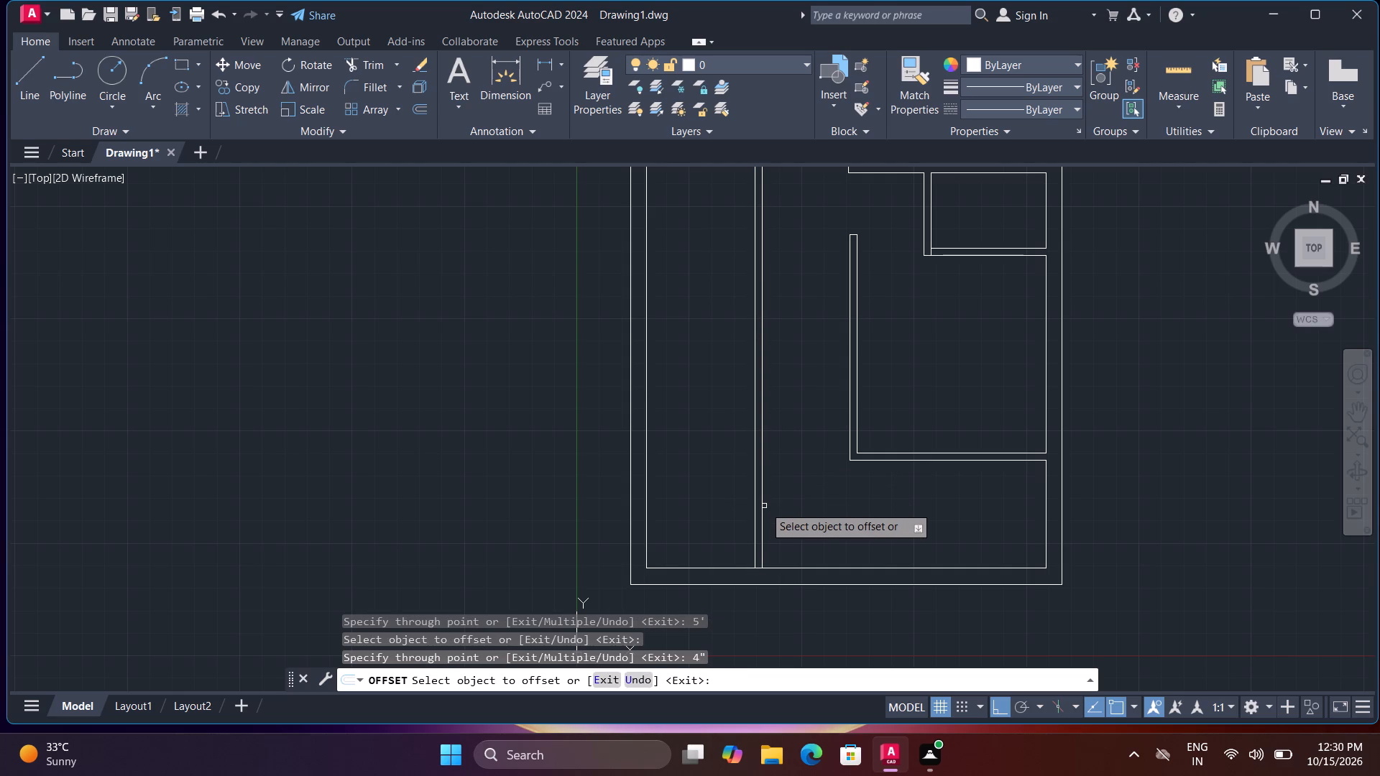
{"action": "key", "text": "Escape"}
Trim the bottom wall's inner line between the two new vertical partition lines.
{"action": "type", "text": "tr"}
{"action": "key", "text": "space"}
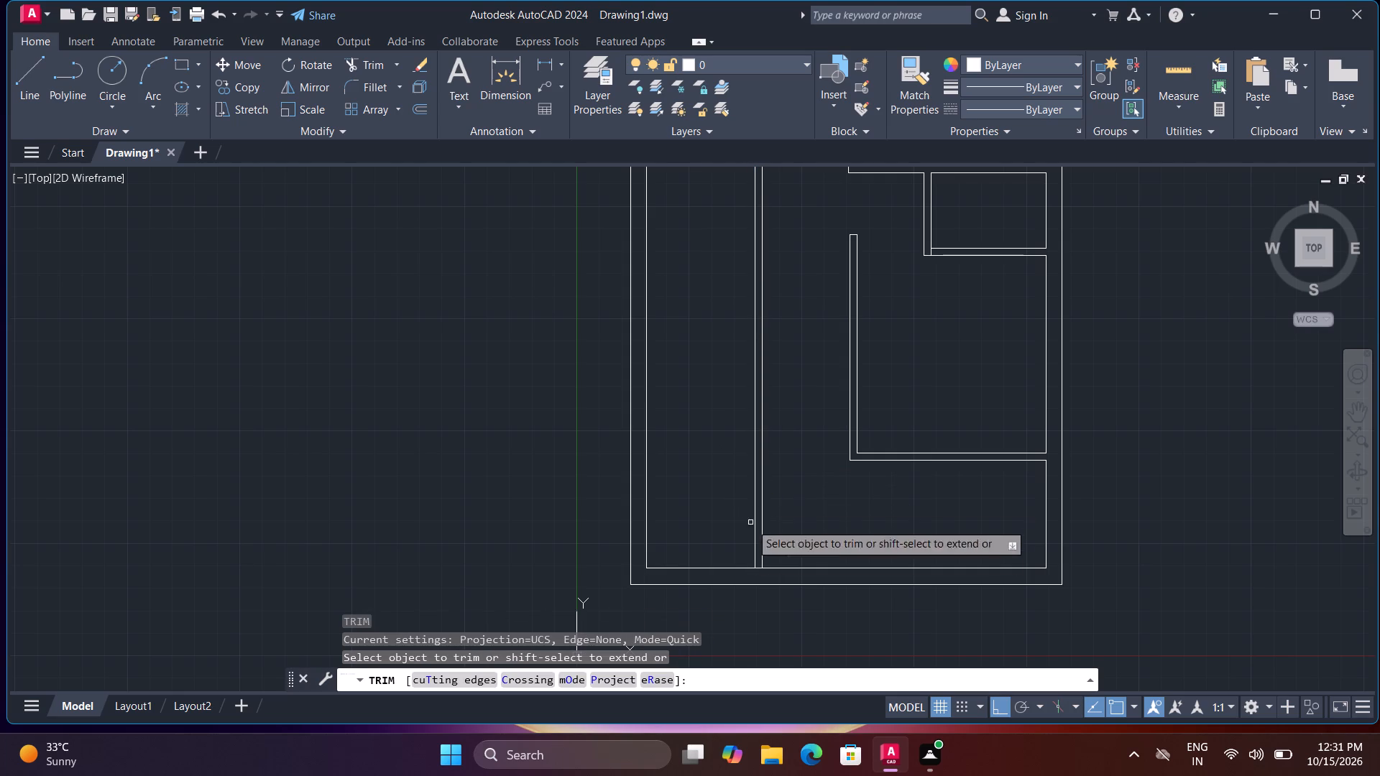
{"action": "scroll", "coordinate": [746, 560], "scroll_direction": "up", "scroll_amount": 3}
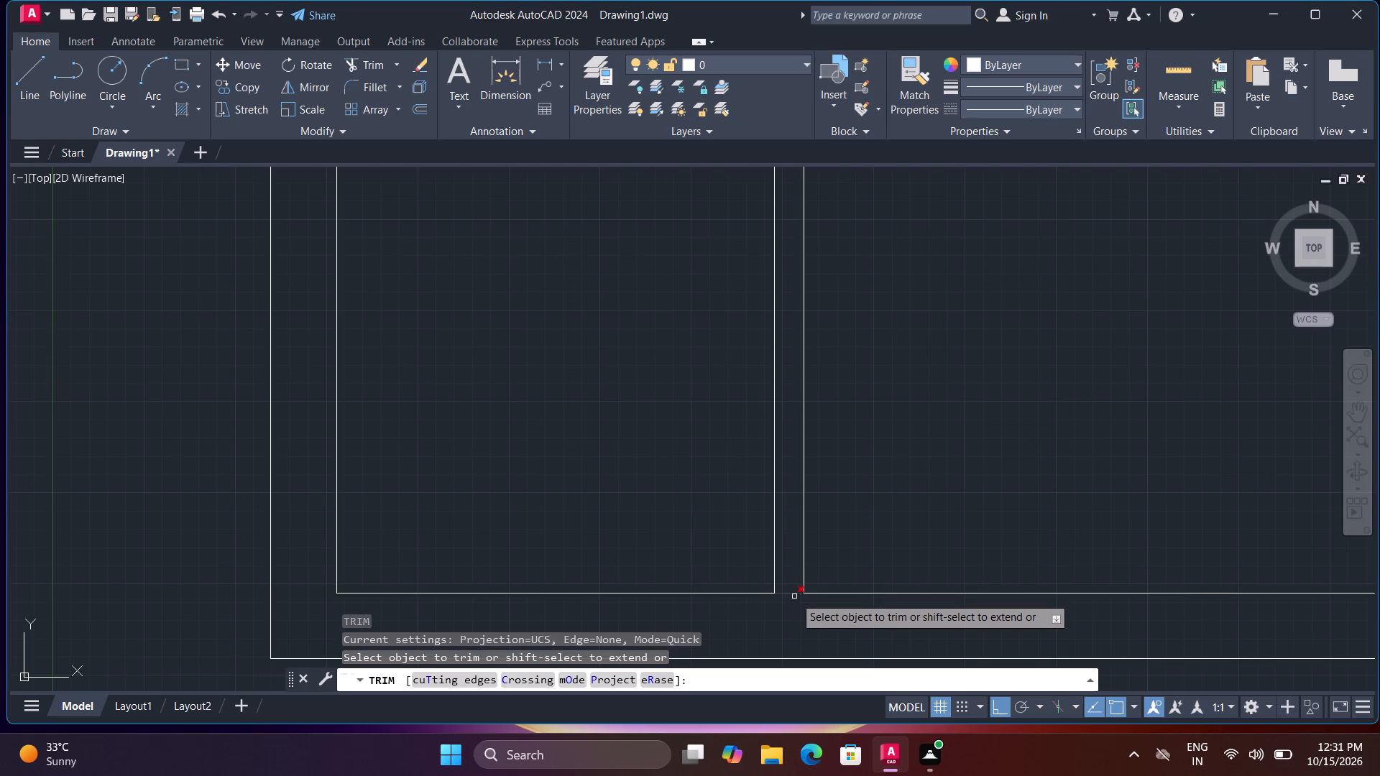
{"action": "left_click", "coordinate": [793, 596]}
{"action": "scroll", "coordinate": [792, 594], "scroll_direction": "down", "scroll_amount": 3}
{"action": "key", "text": "grave"}
{"action": "key", "text": "Escape"}
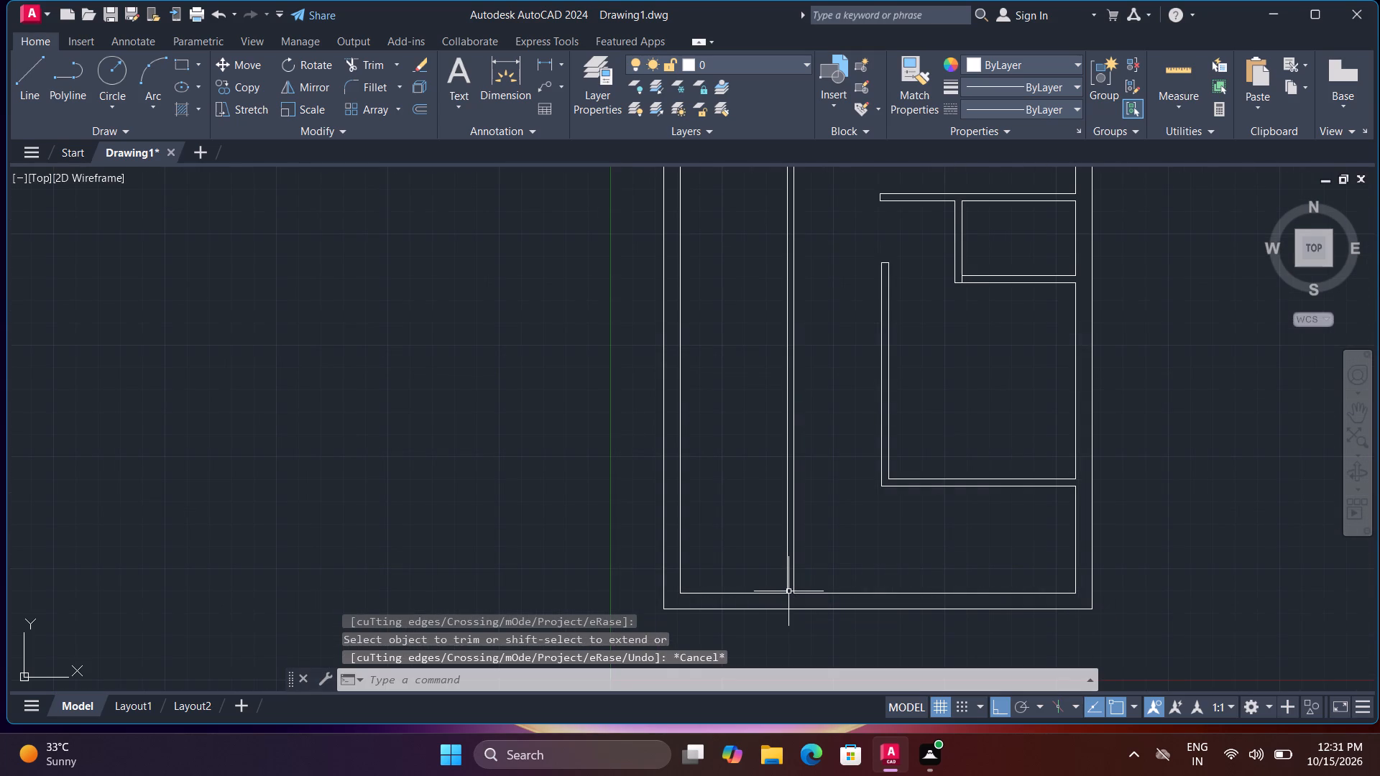
Offset the bottom wall's inner line in the lower-left bay 5' upward, and offset the new line another 4".
{"action": "type", "text": "o"}
{"action": "key", "text": "space"}
{"action": "type", "text": "t"}
{"action": "key", "text": "space"}
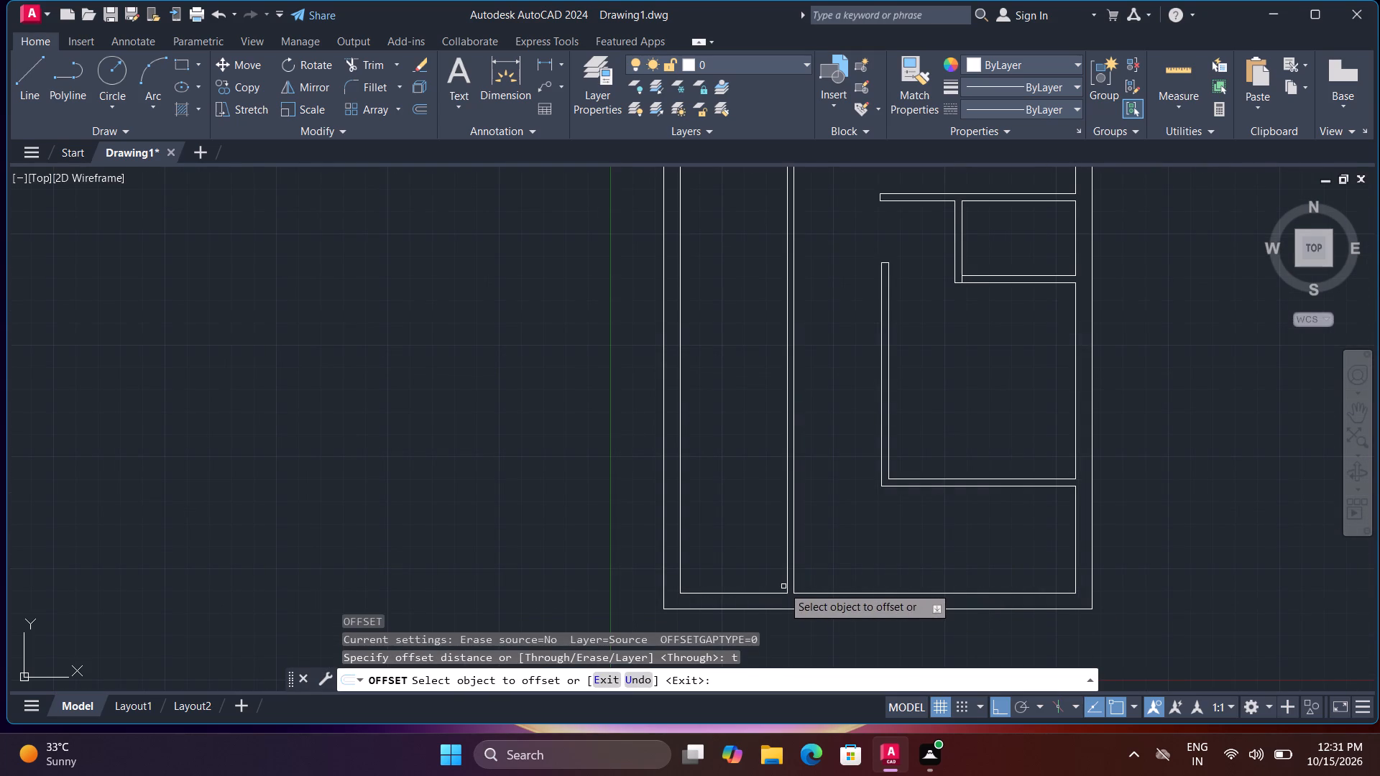
{"action": "left_click", "coordinate": [779, 592]}
{"action": "key", "text": "5"}
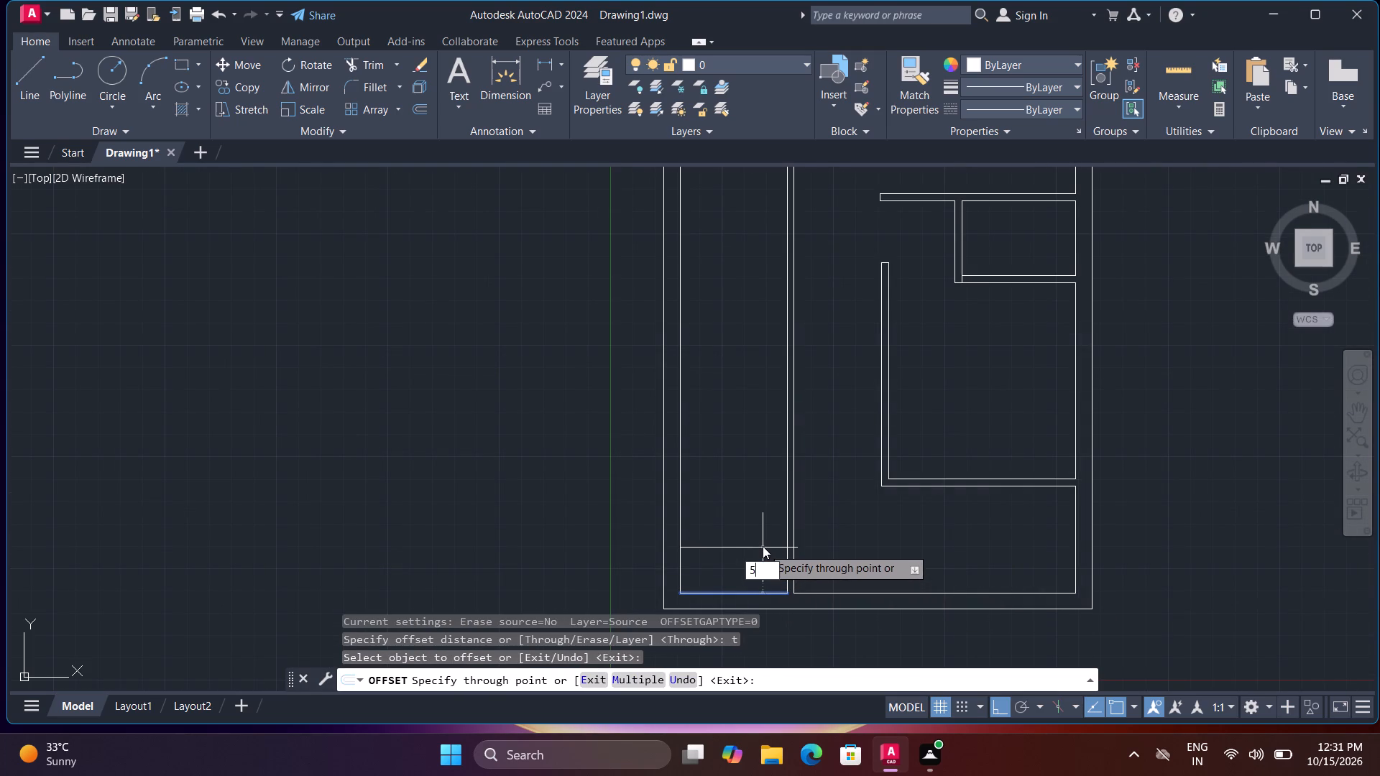
{"action": "key", "text": "apostrophe"}
{"action": "key", "text": "Return"}
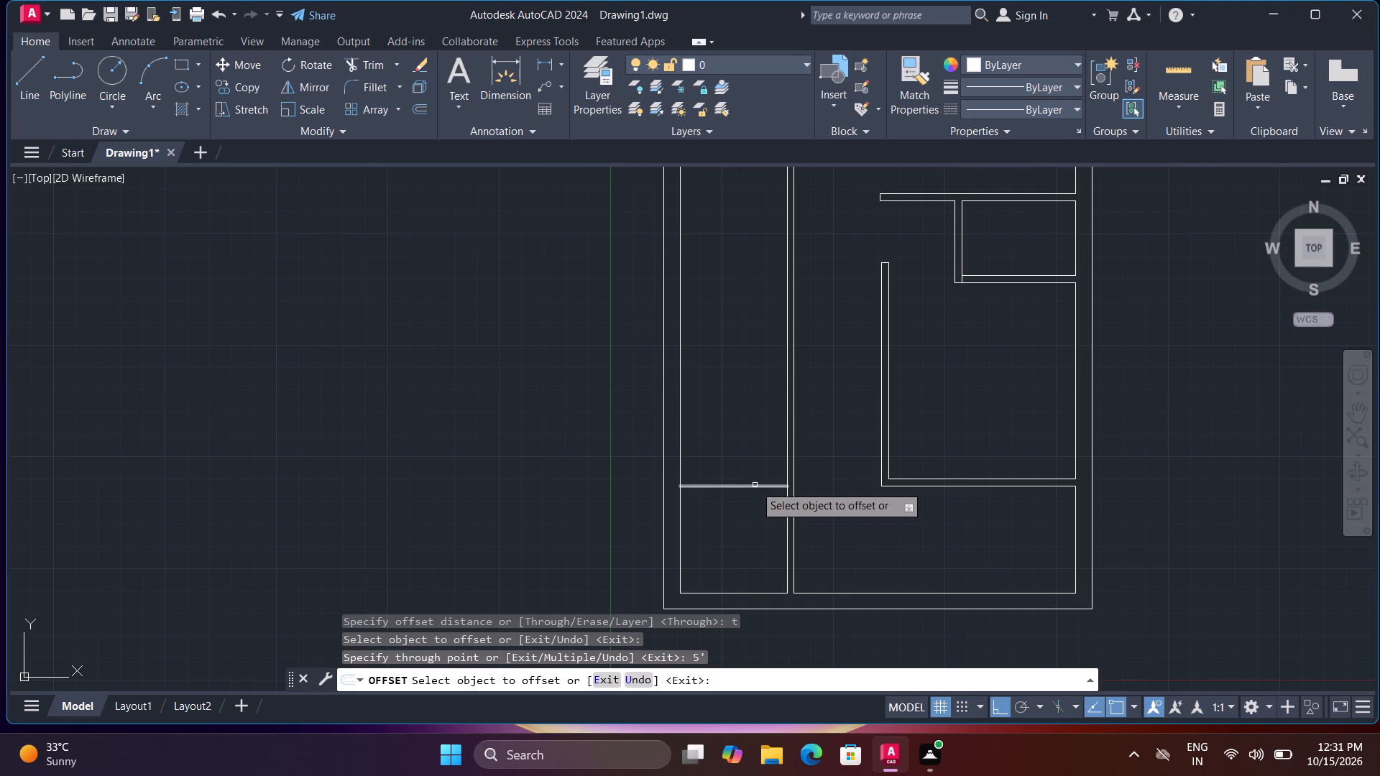
{"action": "left_click", "coordinate": [755, 485]}
{"action": "key", "text": "4"}
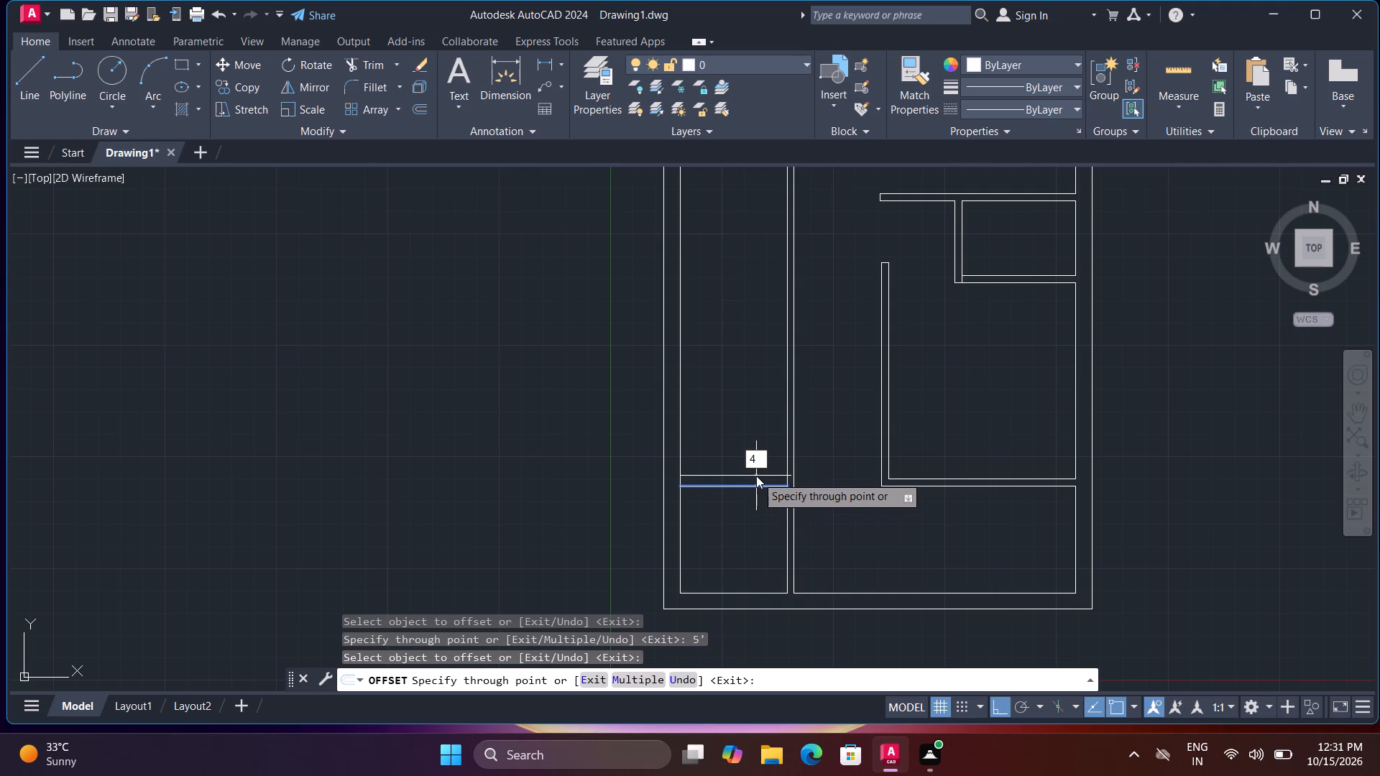
{"action": "key", "text": "shift+quotedbl"}
{"action": "key", "text": "Return"}
{"action": "key", "text": "Escape"}
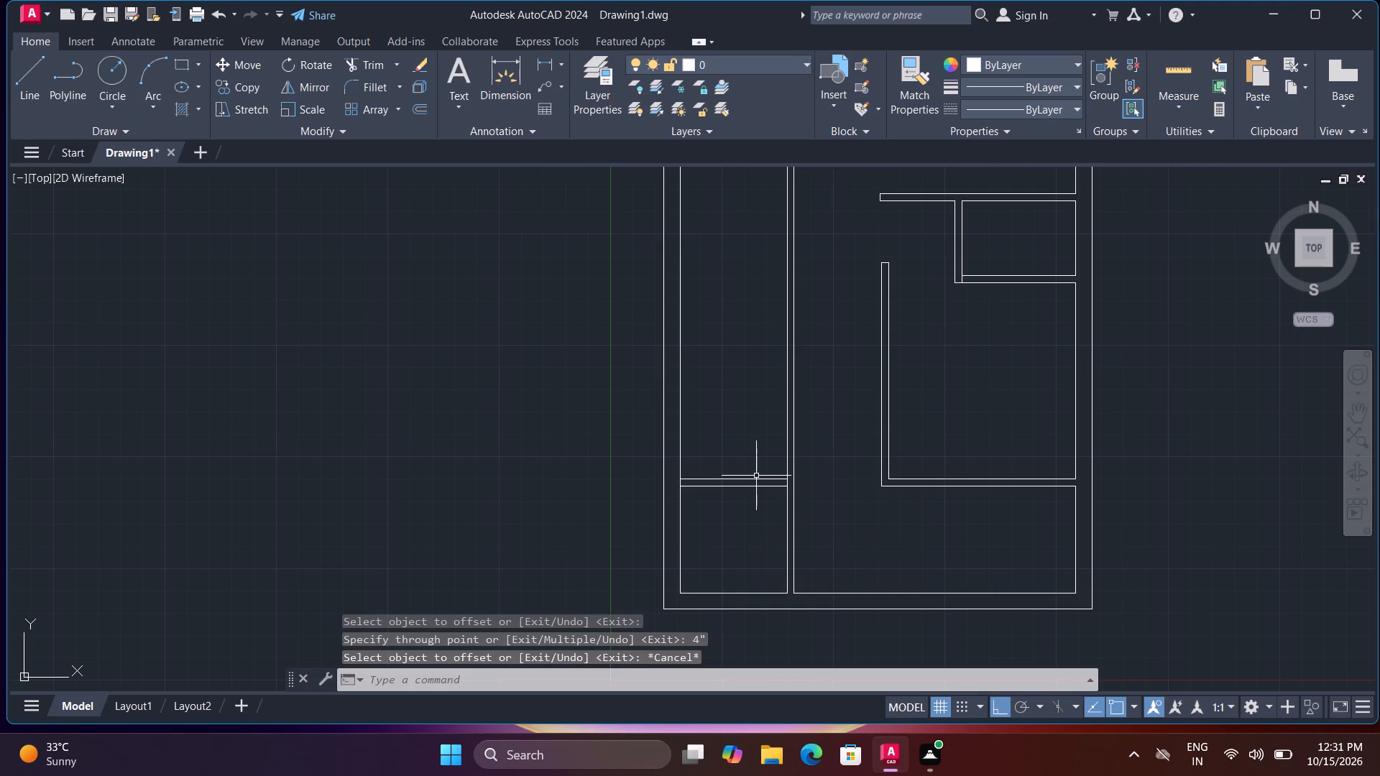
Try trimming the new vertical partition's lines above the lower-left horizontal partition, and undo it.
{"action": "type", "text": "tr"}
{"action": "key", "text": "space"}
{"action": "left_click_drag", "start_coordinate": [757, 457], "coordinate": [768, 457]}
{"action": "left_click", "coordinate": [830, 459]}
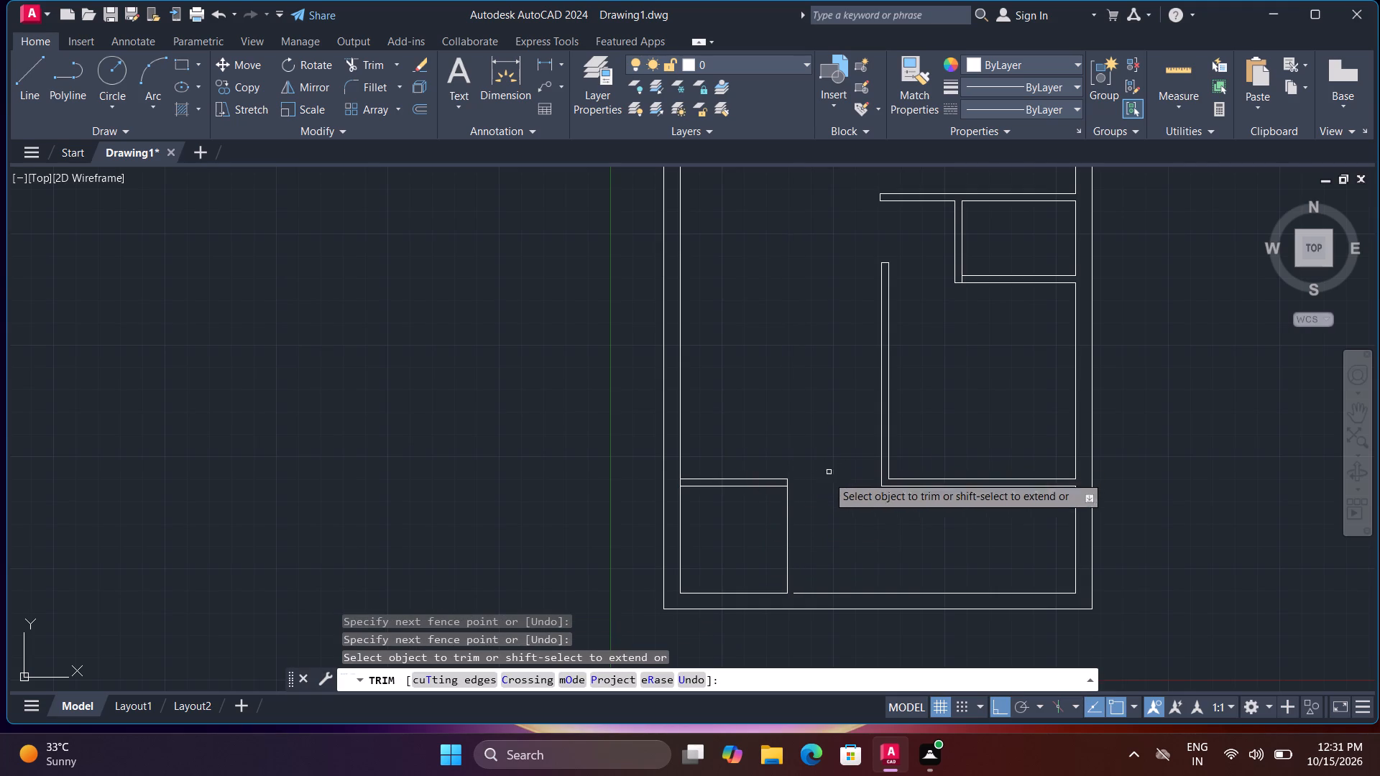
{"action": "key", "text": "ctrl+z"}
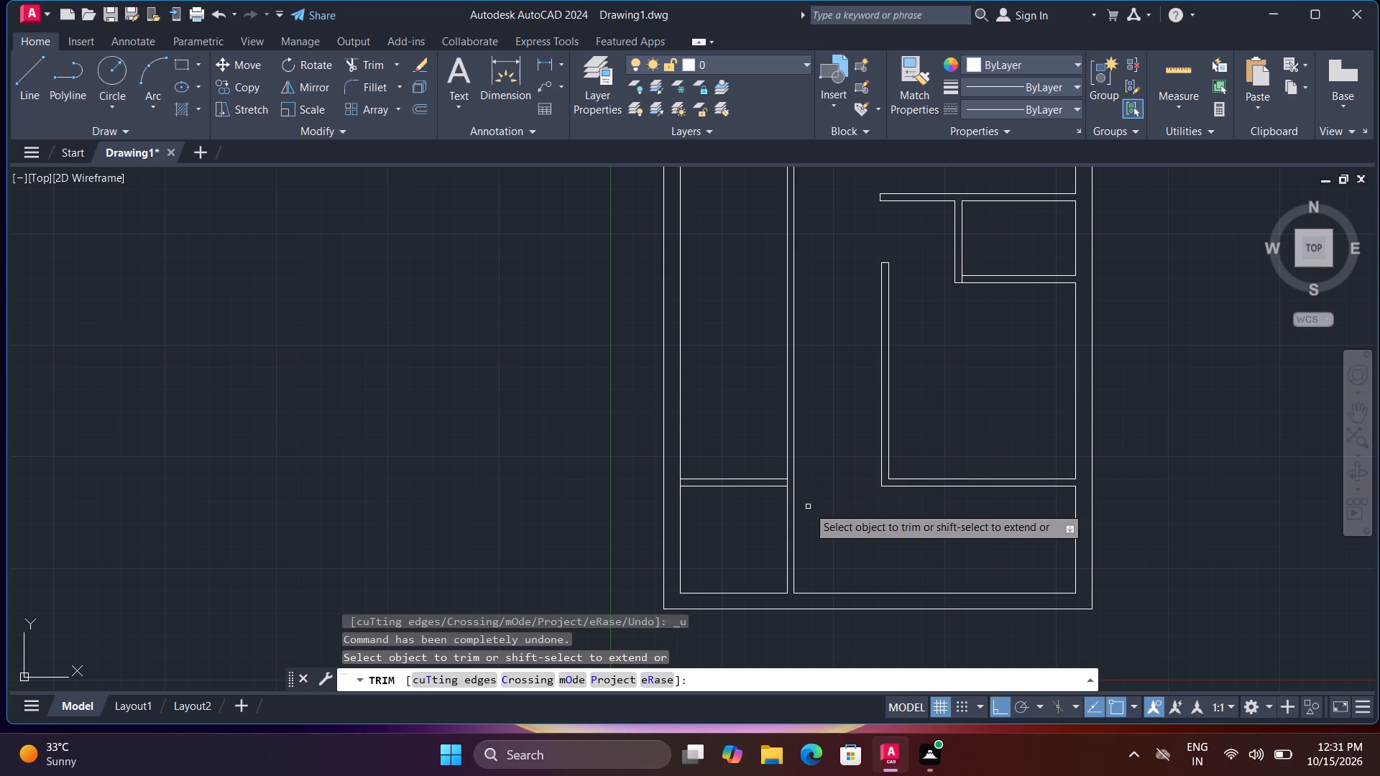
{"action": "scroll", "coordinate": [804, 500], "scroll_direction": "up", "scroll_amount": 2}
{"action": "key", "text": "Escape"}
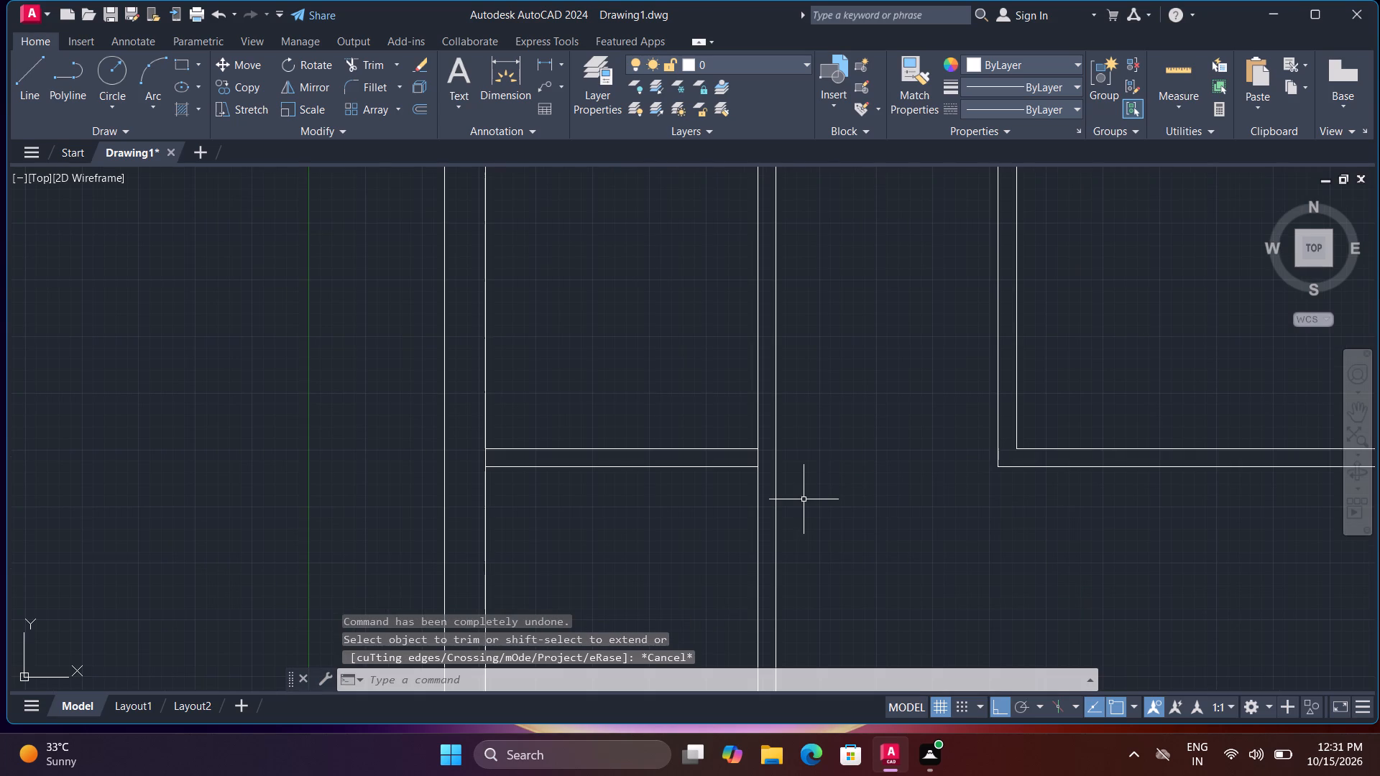
Extend the upper line of the lower-left horizontal partition to the vertical partition's right-hand line.
{"action": "type", "text": "ex"}
{"action": "key", "text": "space"}
{"action": "left_click", "coordinate": [746, 448]}
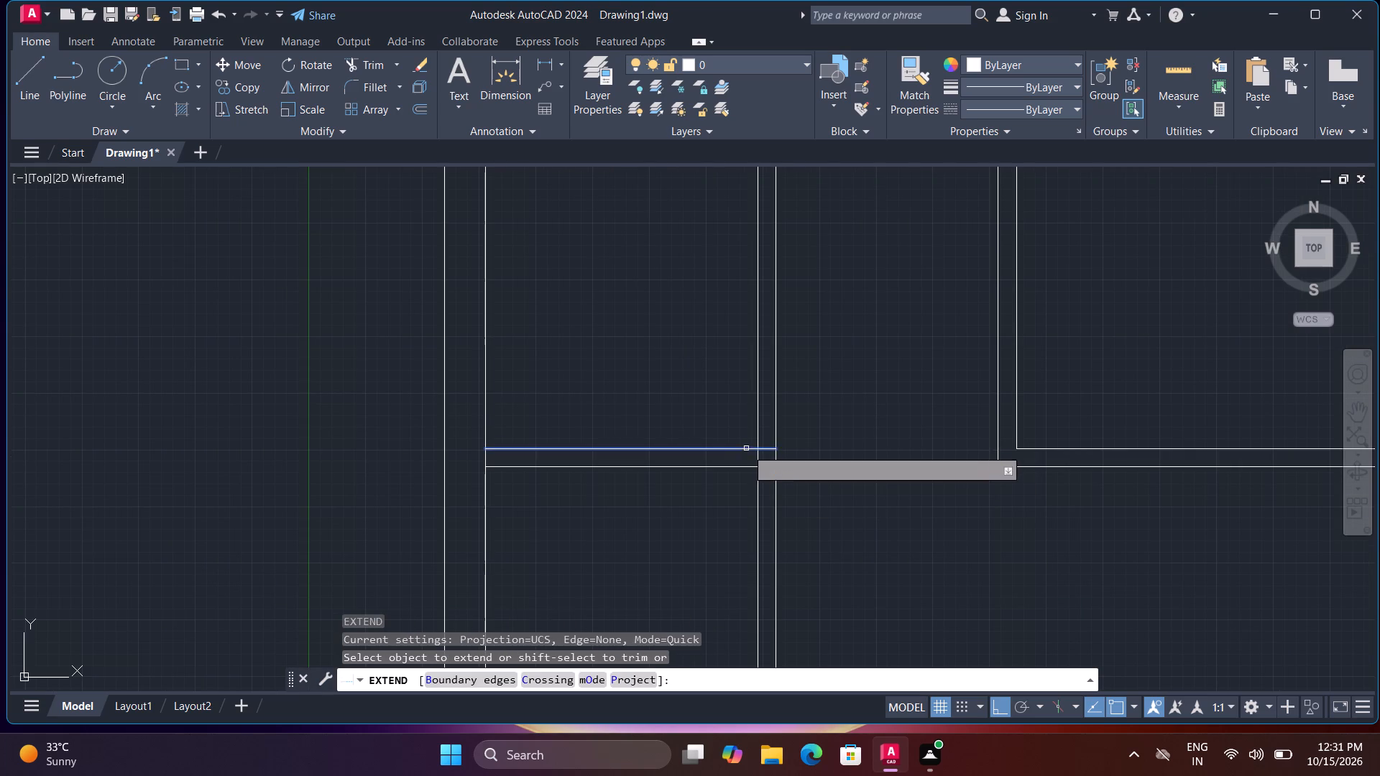
{"action": "key", "text": "1"}
{"action": "type", "text": "tr"}
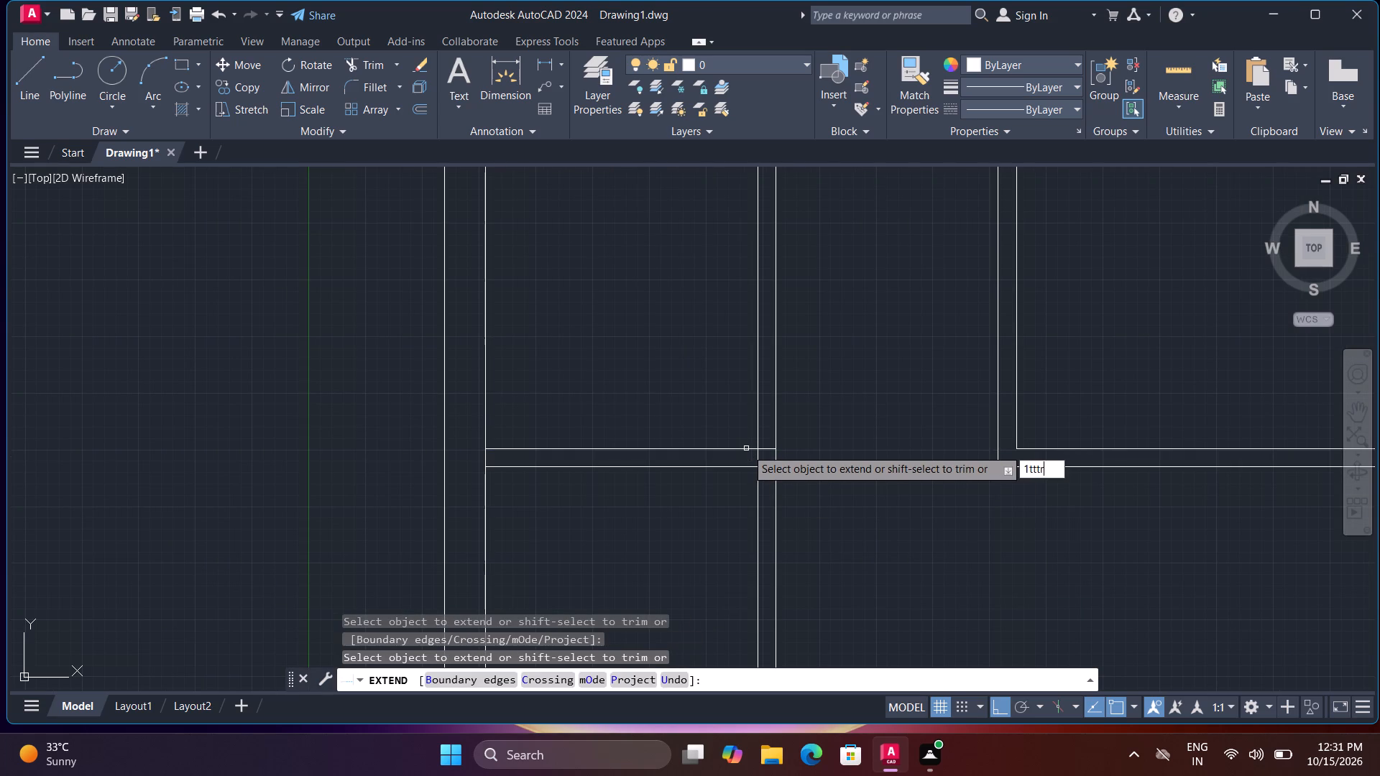
{"action": "key", "text": "space"}
{"action": "key", "text": "Escape"}
Trim both lines of the new vertical partition above the lower-left room's top partition.
{"action": "type", "text": "tr"}
{"action": "key", "text": "space"}
{"action": "left_click", "coordinate": [746, 418]}
{"action": "left_click", "coordinate": [802, 428]}
{"action": "scroll", "coordinate": [802, 428], "scroll_direction": "down", "scroll_amount": 3}
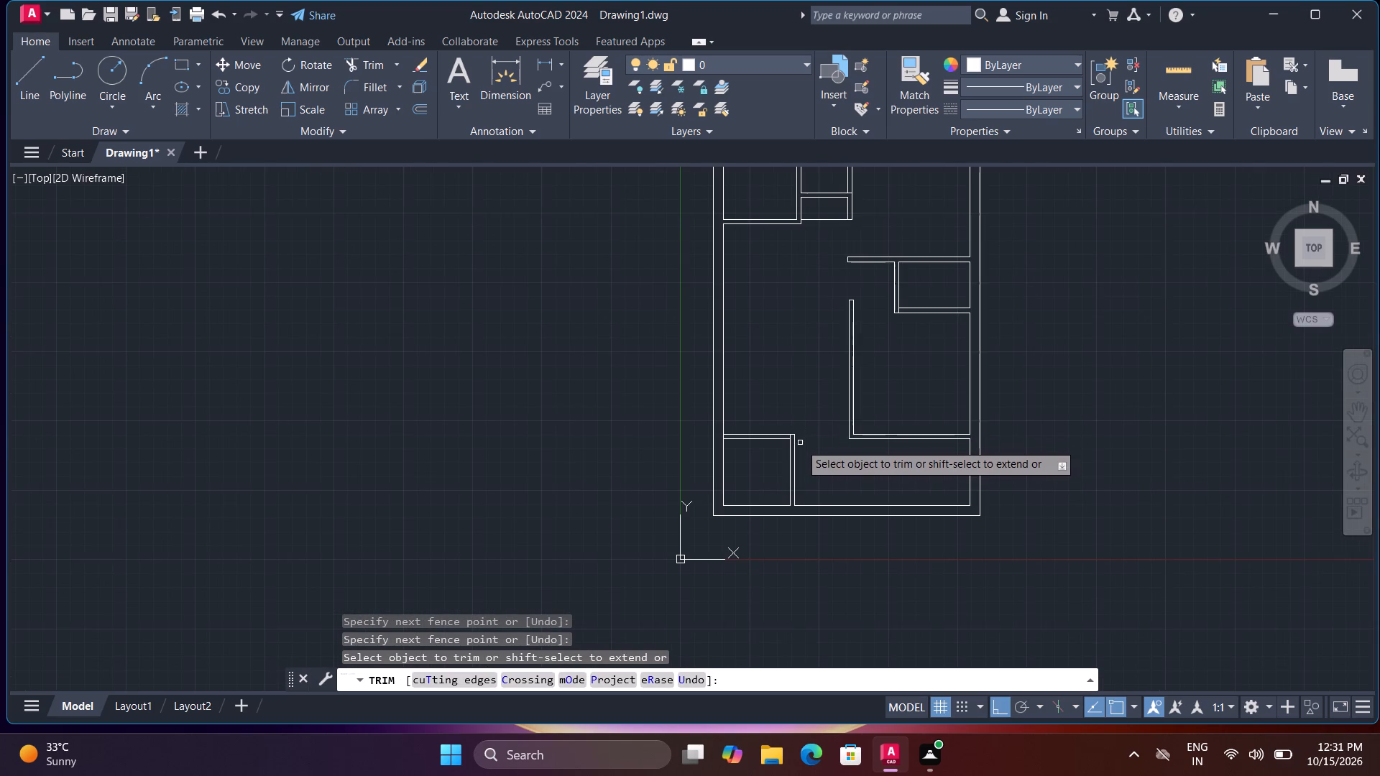
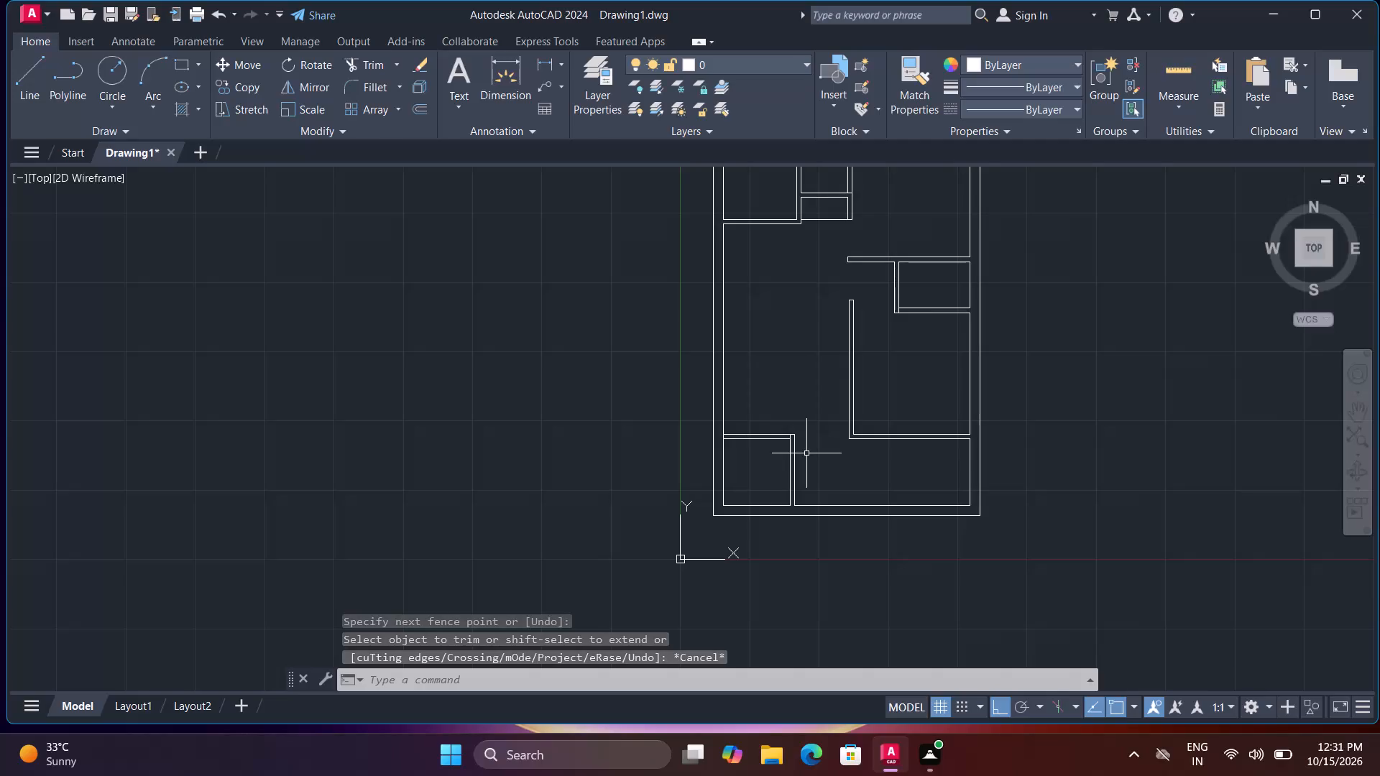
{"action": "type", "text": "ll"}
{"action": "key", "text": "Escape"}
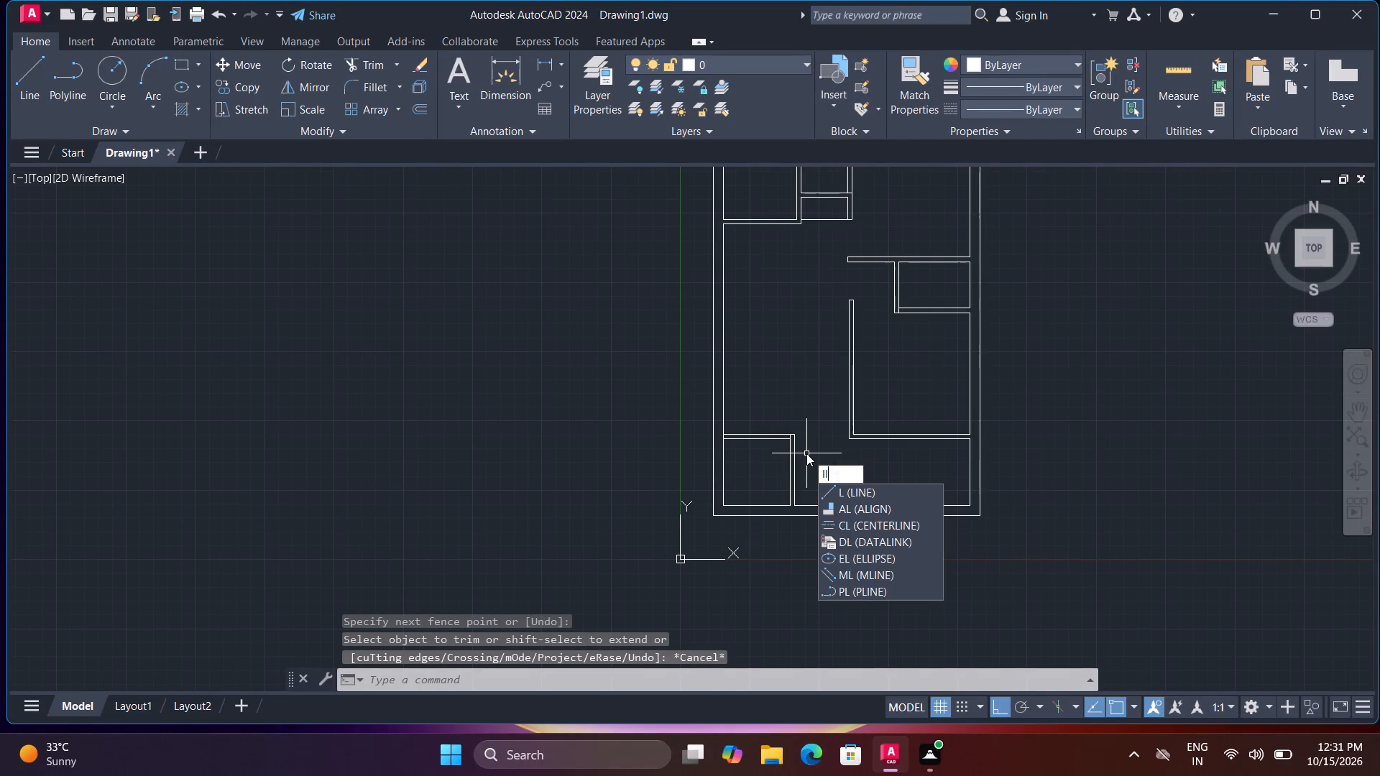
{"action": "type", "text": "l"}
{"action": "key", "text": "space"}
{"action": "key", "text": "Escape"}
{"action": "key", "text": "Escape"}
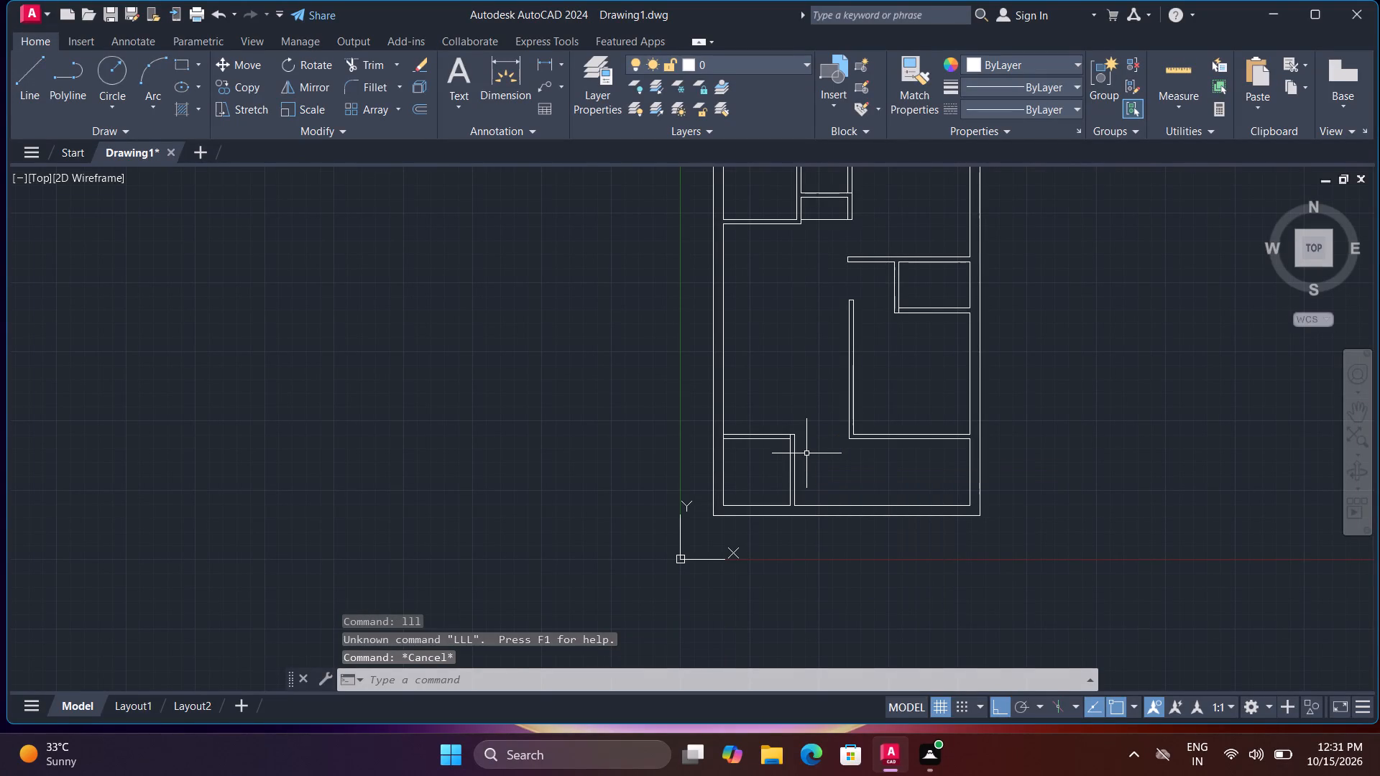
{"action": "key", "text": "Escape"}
Draw lines continuing the lower-left room's top partition about 1' past the vertical partition, with a short line closing its free end.
{"action": "type", "text": "l"}
{"action": "key", "text": "space"}
{"action": "scroll", "coordinate": [806, 452], "scroll_direction": "up", "scroll_amount": 3}
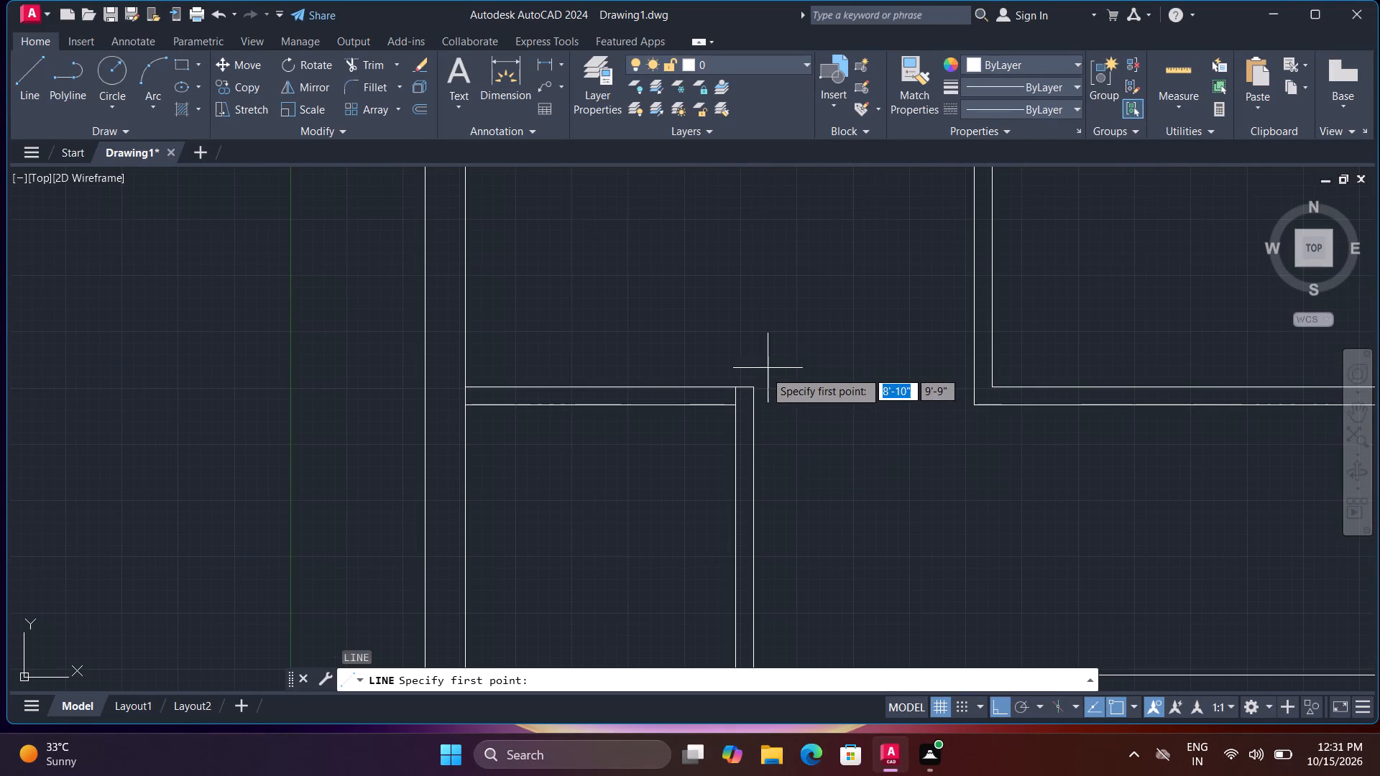
{"action": "left_click", "coordinate": [754, 389]}
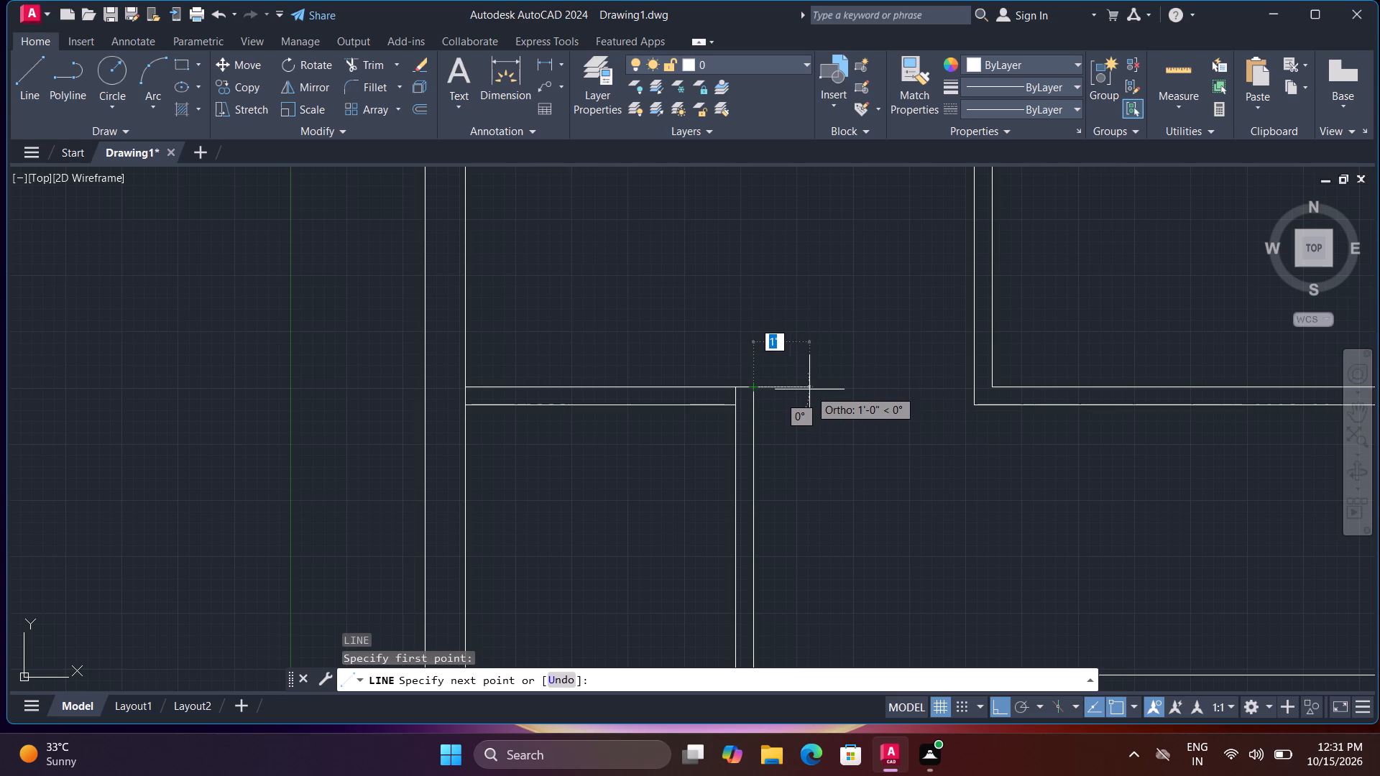
{"action": "left_click", "coordinate": [810, 389]}
{"action": "key", "text": "space"}
{"action": "key", "text": "space"}
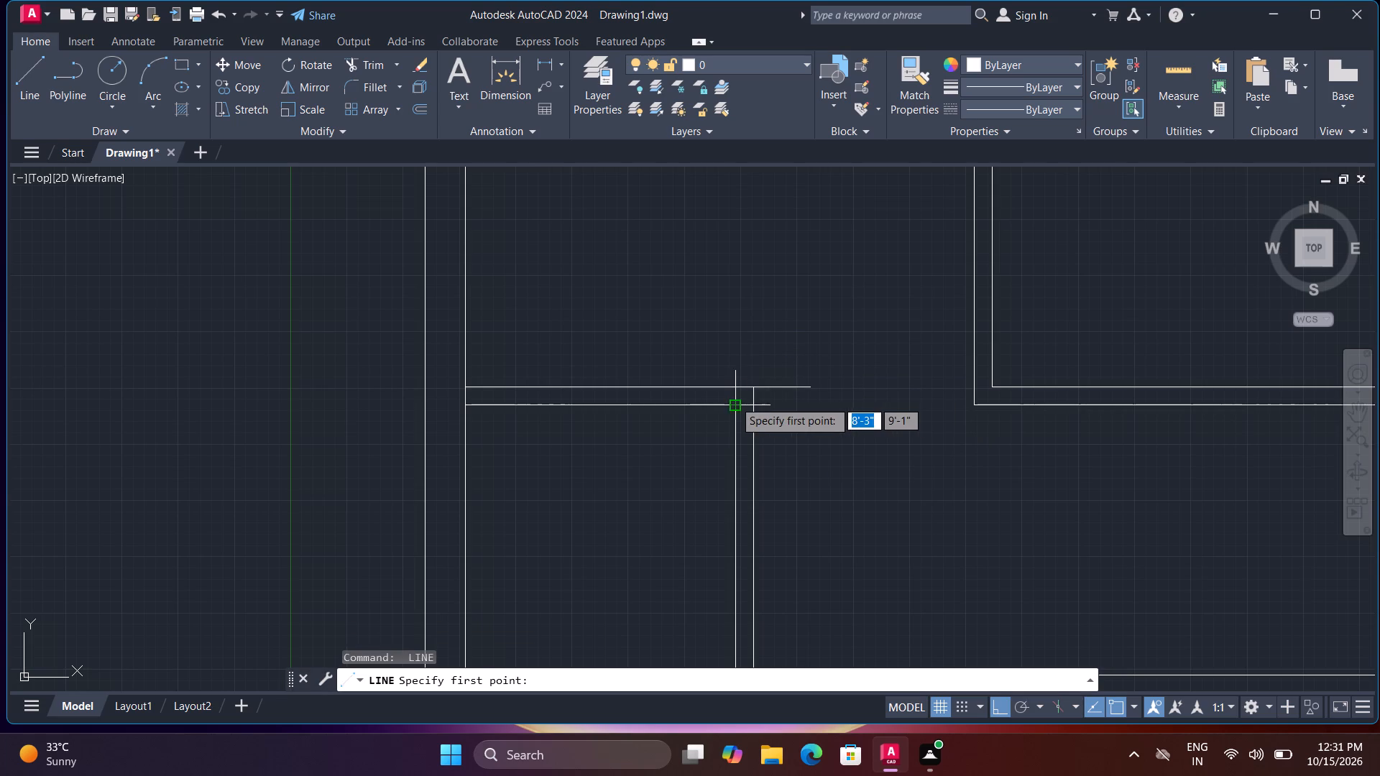
{"action": "left_click", "coordinate": [734, 400]}
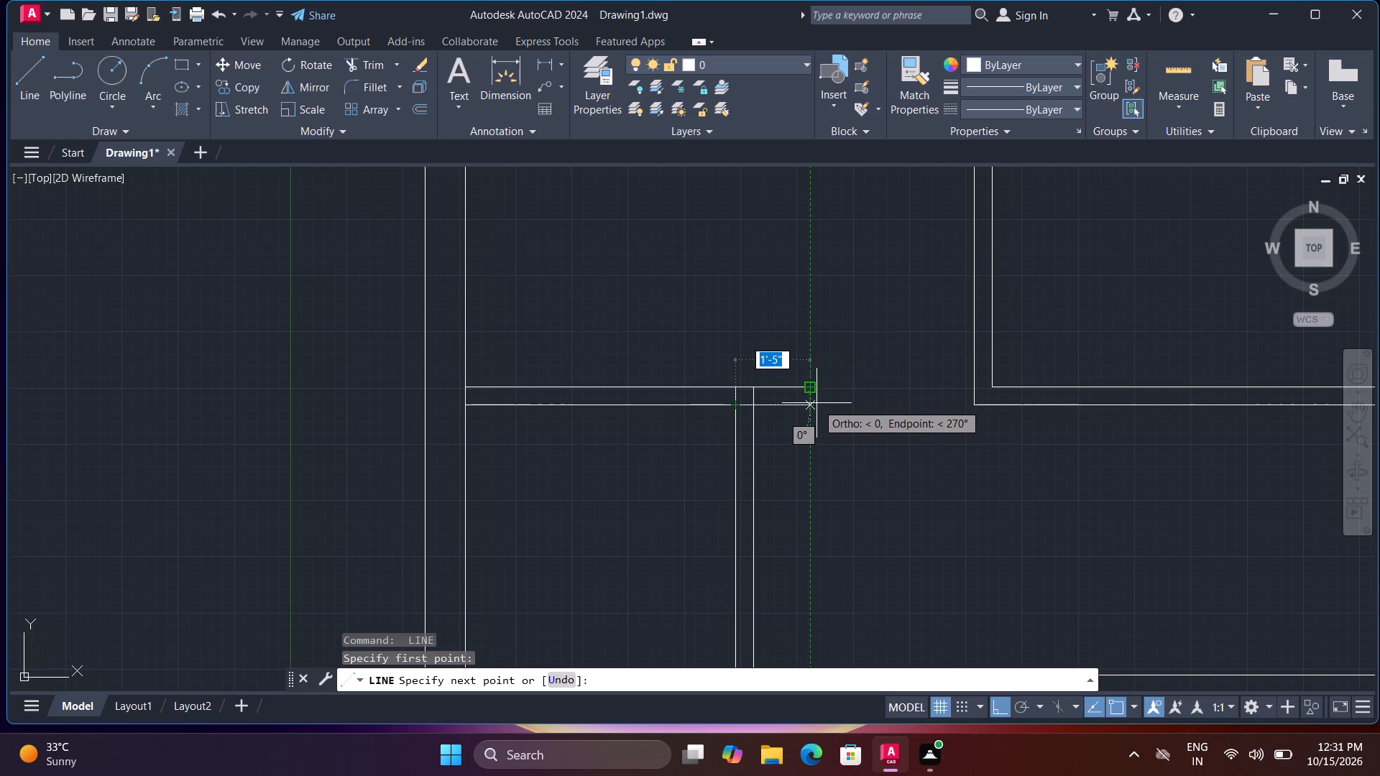
{"action": "left_click", "coordinate": [812, 405]}
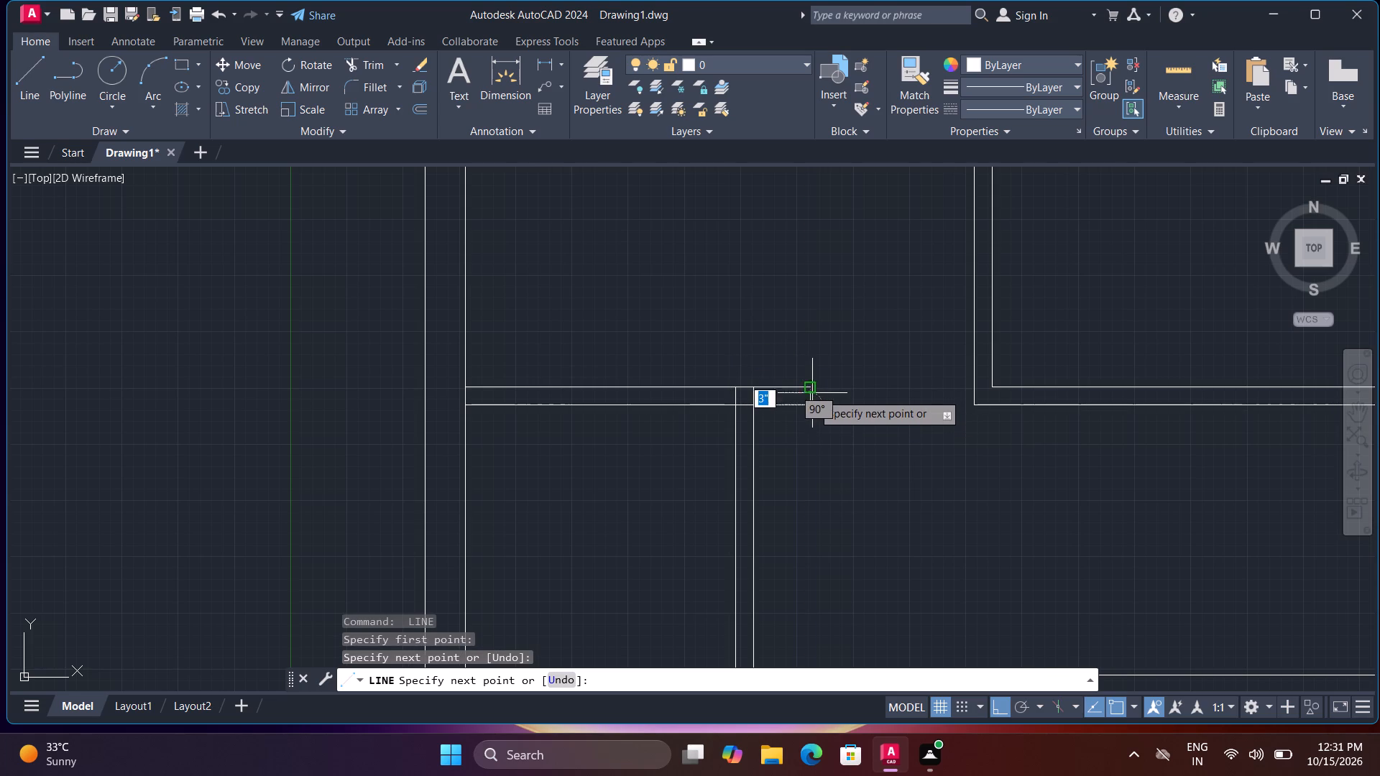
{"action": "left_click", "coordinate": [812, 392]}
{"action": "key", "text": "space"}
{"action": "key", "text": "Escape"}
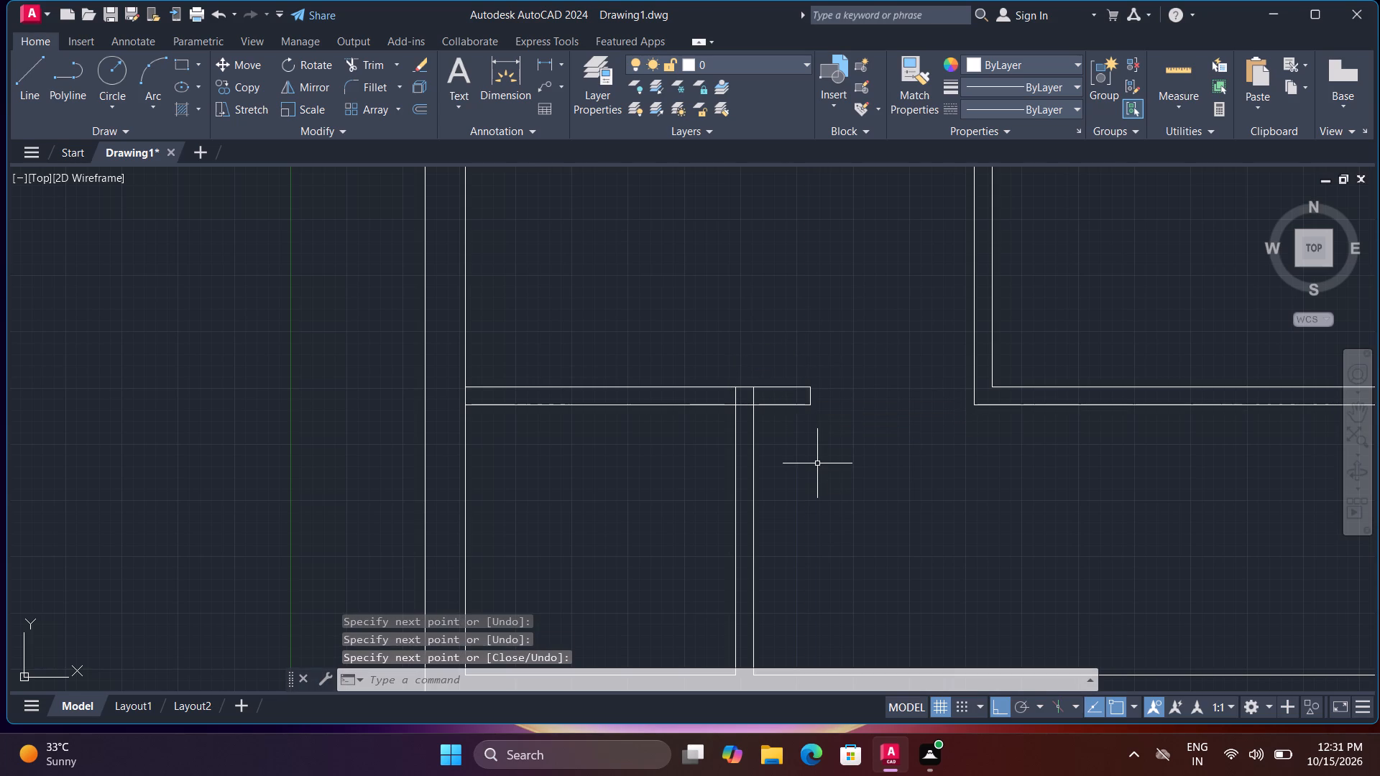
Trim the overlapping lines where the vertical partition meets the lower-left room's top partition, leaving a clean T-junction.
{"action": "type", "text": "tr"}
{"action": "key", "text": "space"}
{"action": "scroll", "coordinate": [757, 416], "scroll_direction": "up", "scroll_amount": 4}
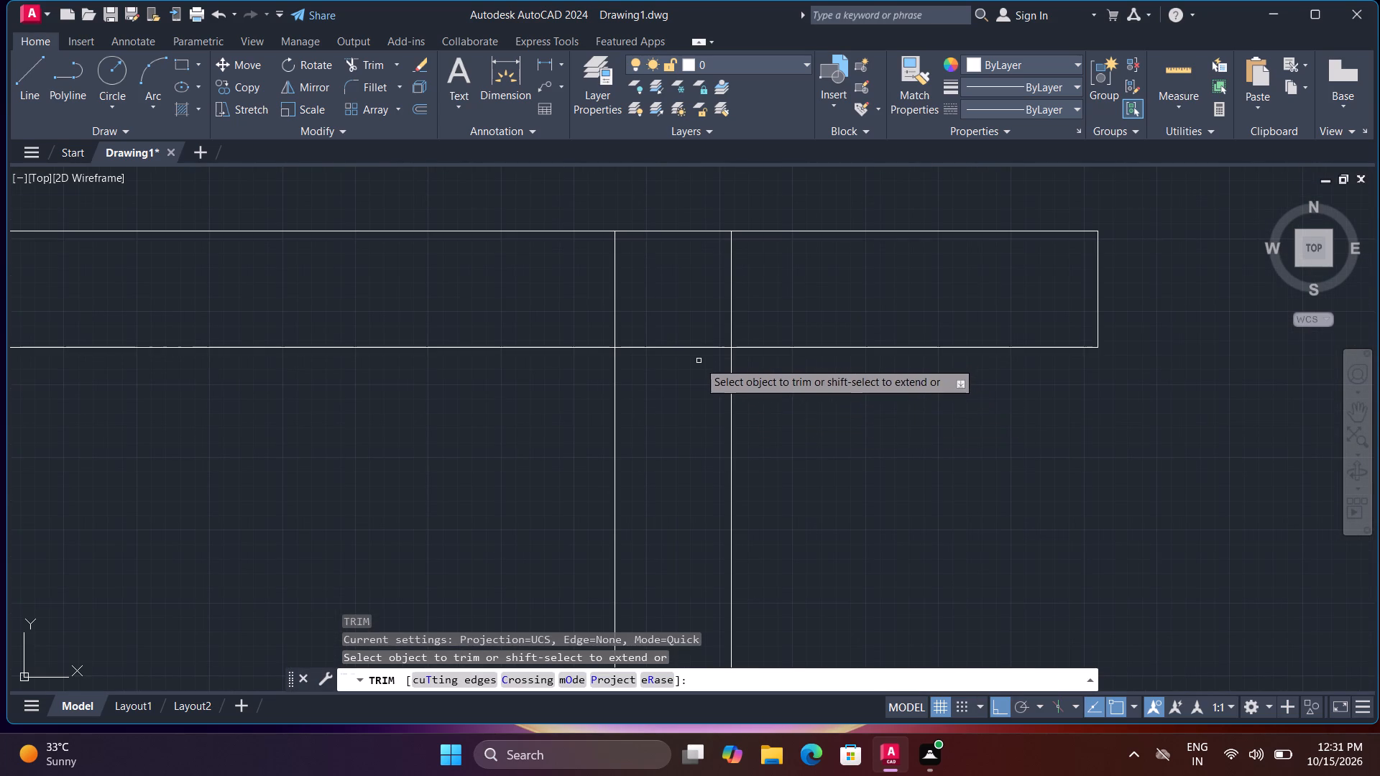
{"action": "left_click_drag", "start_coordinate": [699, 360], "coordinate": [809, 287]}
{"action": "left_click_drag", "start_coordinate": [774, 279], "coordinate": [537, 257]}
{"action": "scroll", "coordinate": [713, 393], "scroll_direction": "down", "scroll_amount": 4}
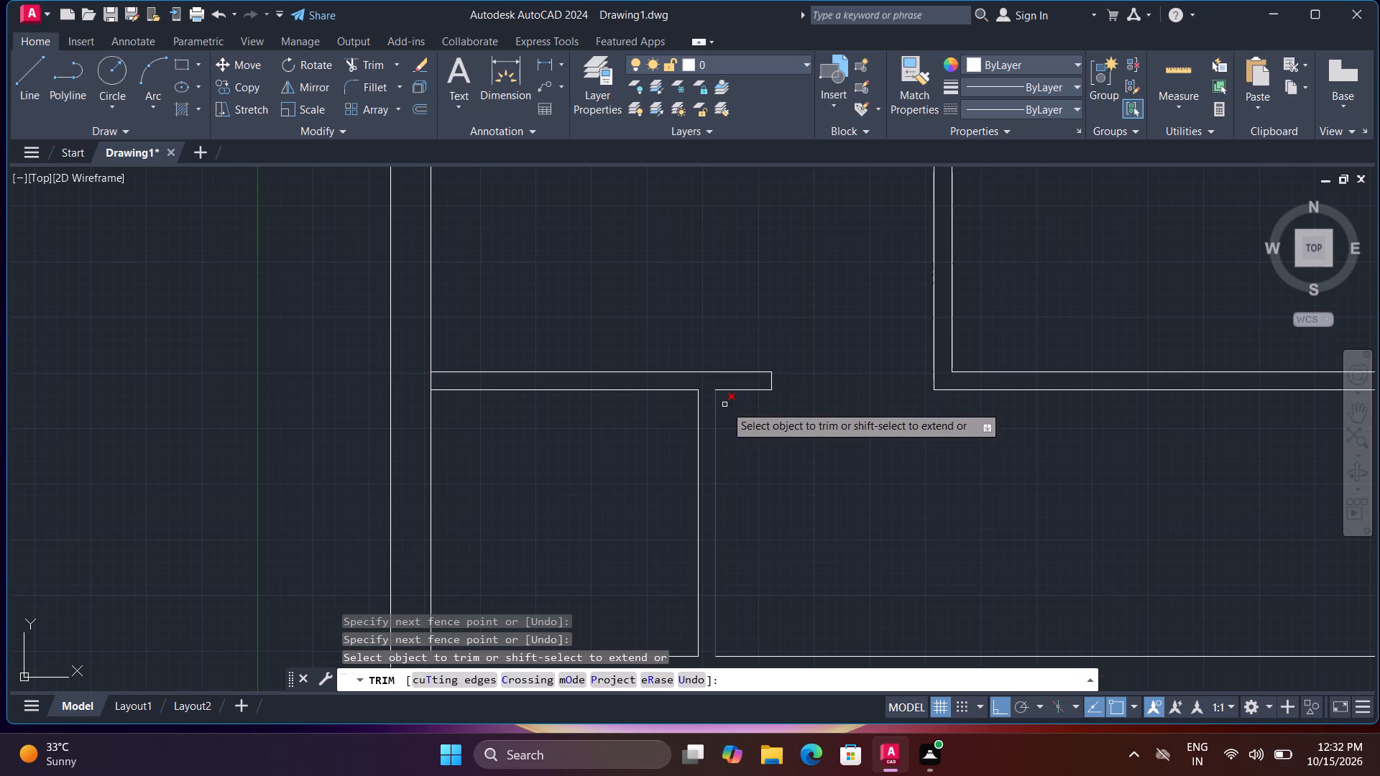
{"action": "key", "text": "Escape"}
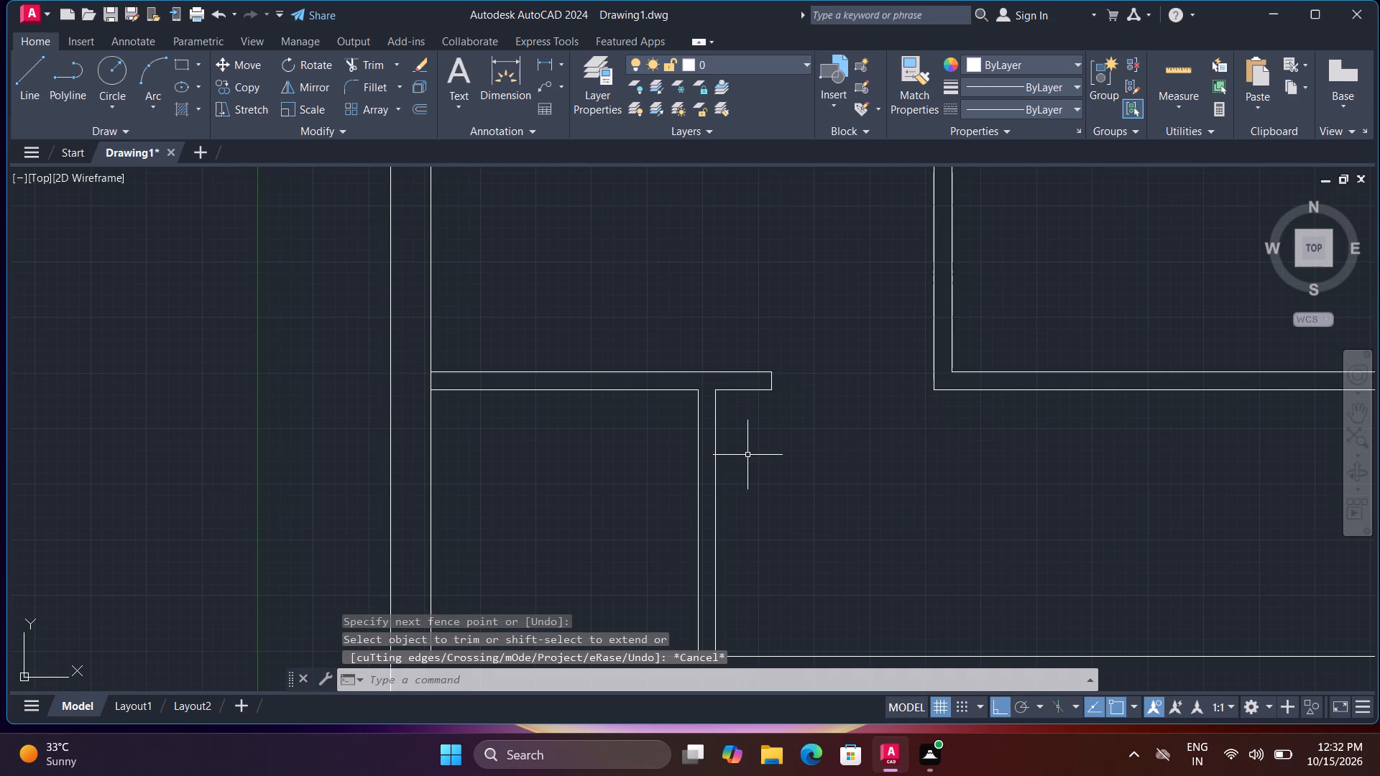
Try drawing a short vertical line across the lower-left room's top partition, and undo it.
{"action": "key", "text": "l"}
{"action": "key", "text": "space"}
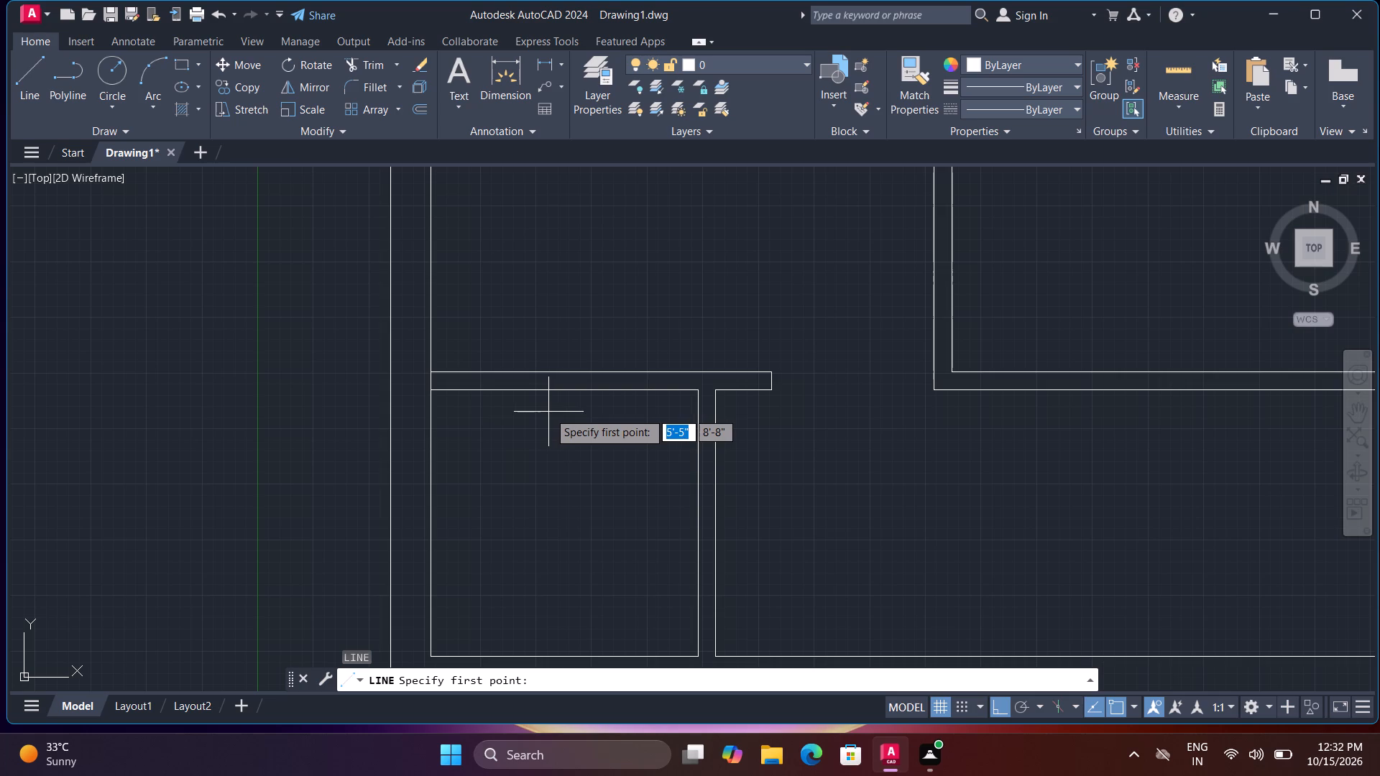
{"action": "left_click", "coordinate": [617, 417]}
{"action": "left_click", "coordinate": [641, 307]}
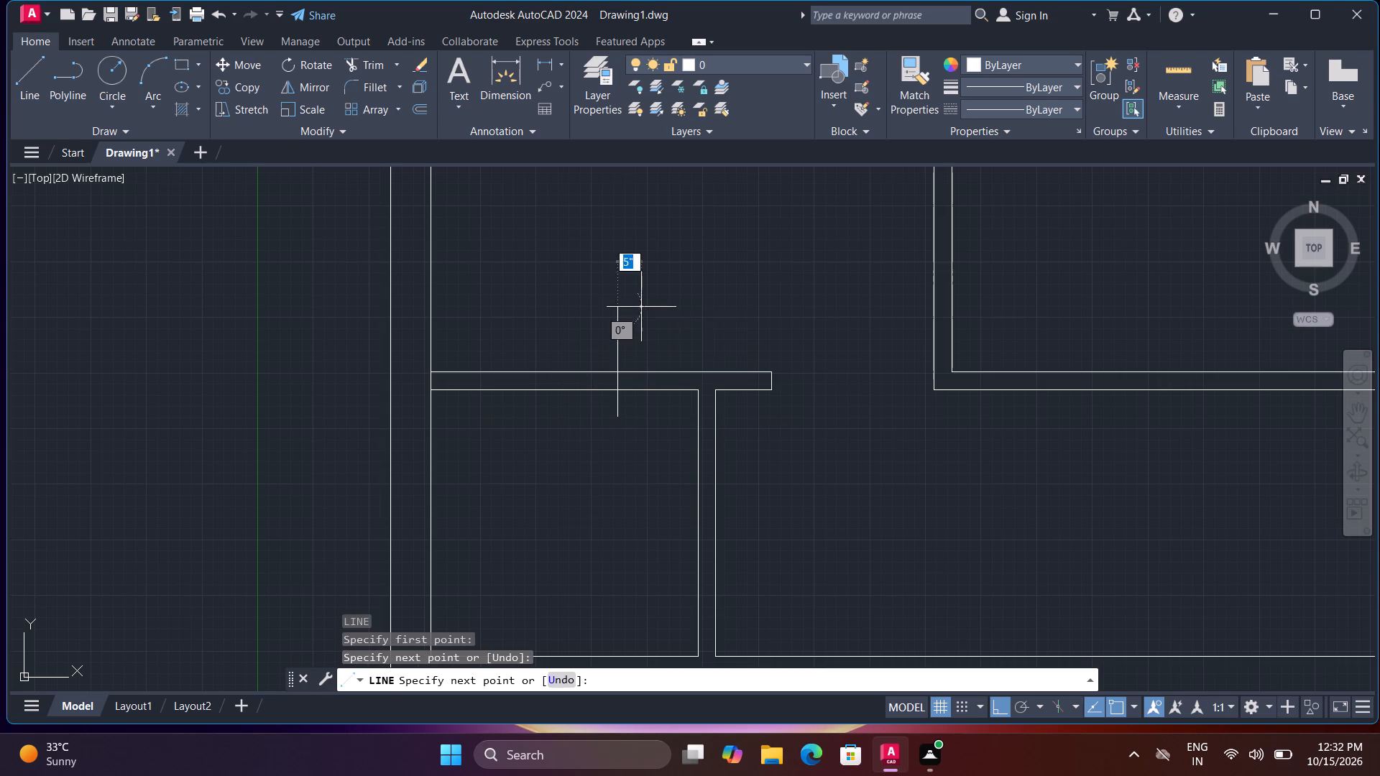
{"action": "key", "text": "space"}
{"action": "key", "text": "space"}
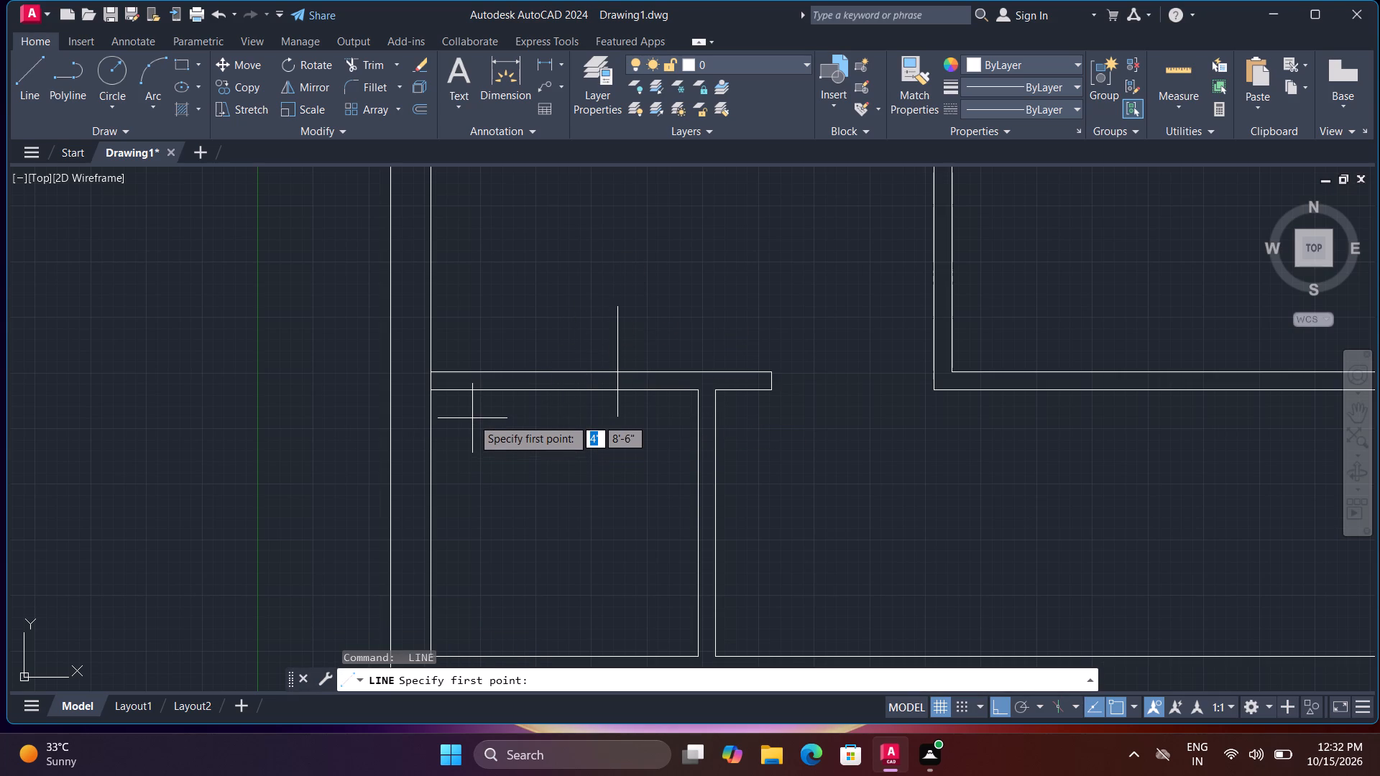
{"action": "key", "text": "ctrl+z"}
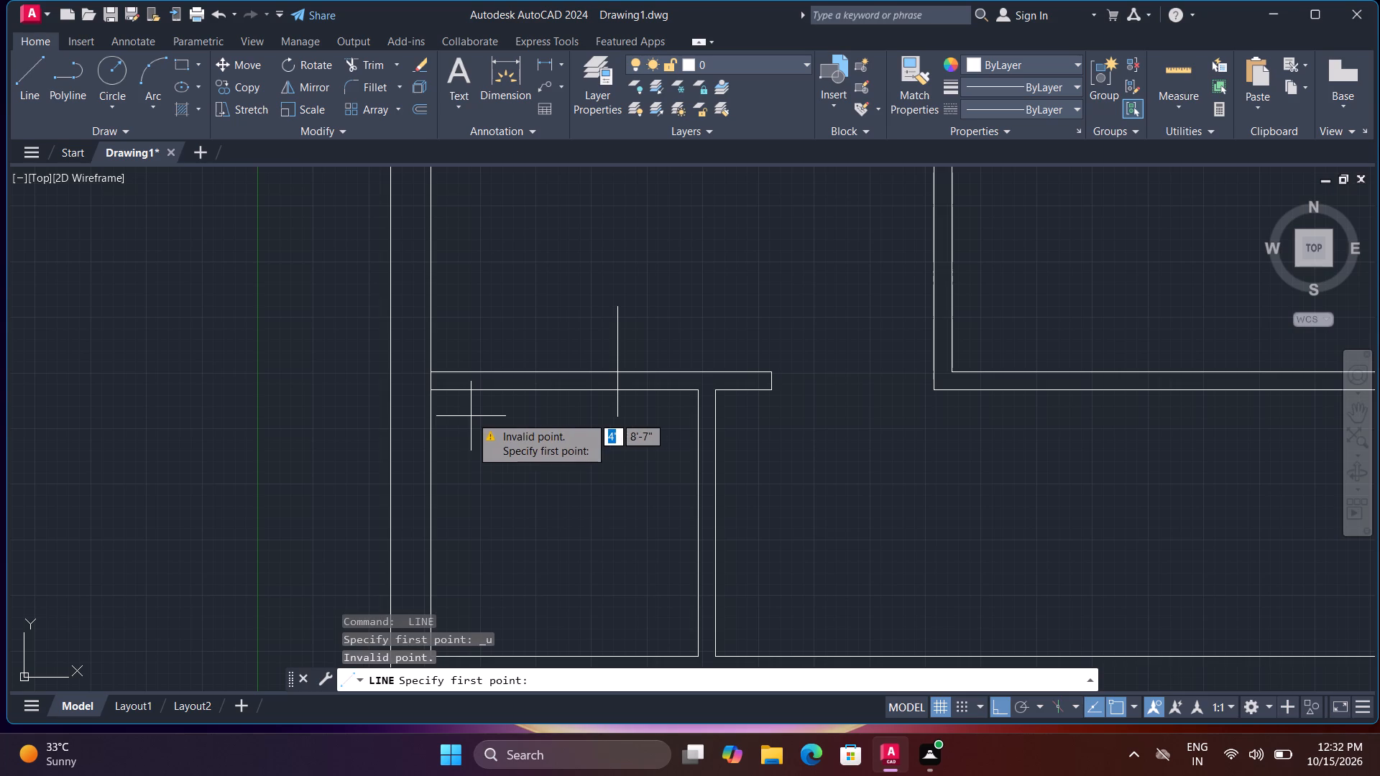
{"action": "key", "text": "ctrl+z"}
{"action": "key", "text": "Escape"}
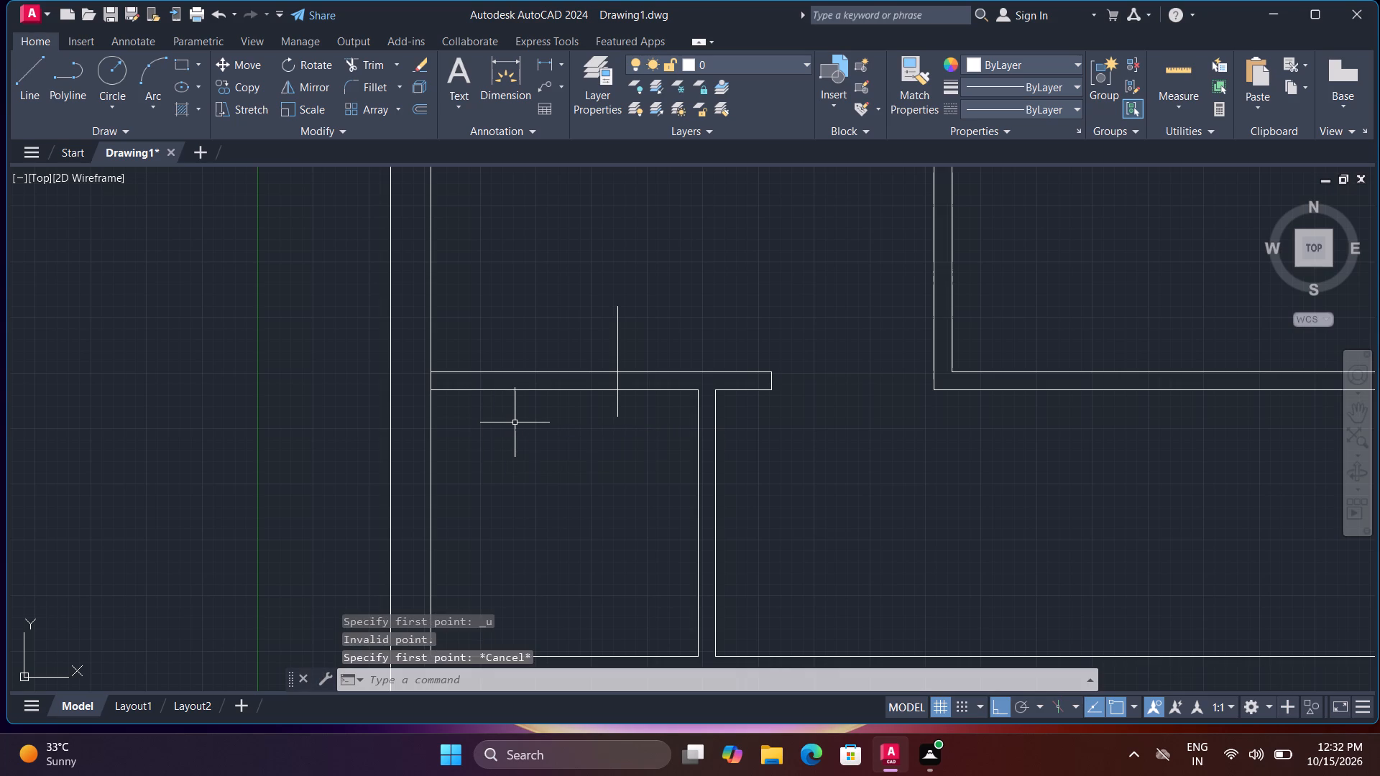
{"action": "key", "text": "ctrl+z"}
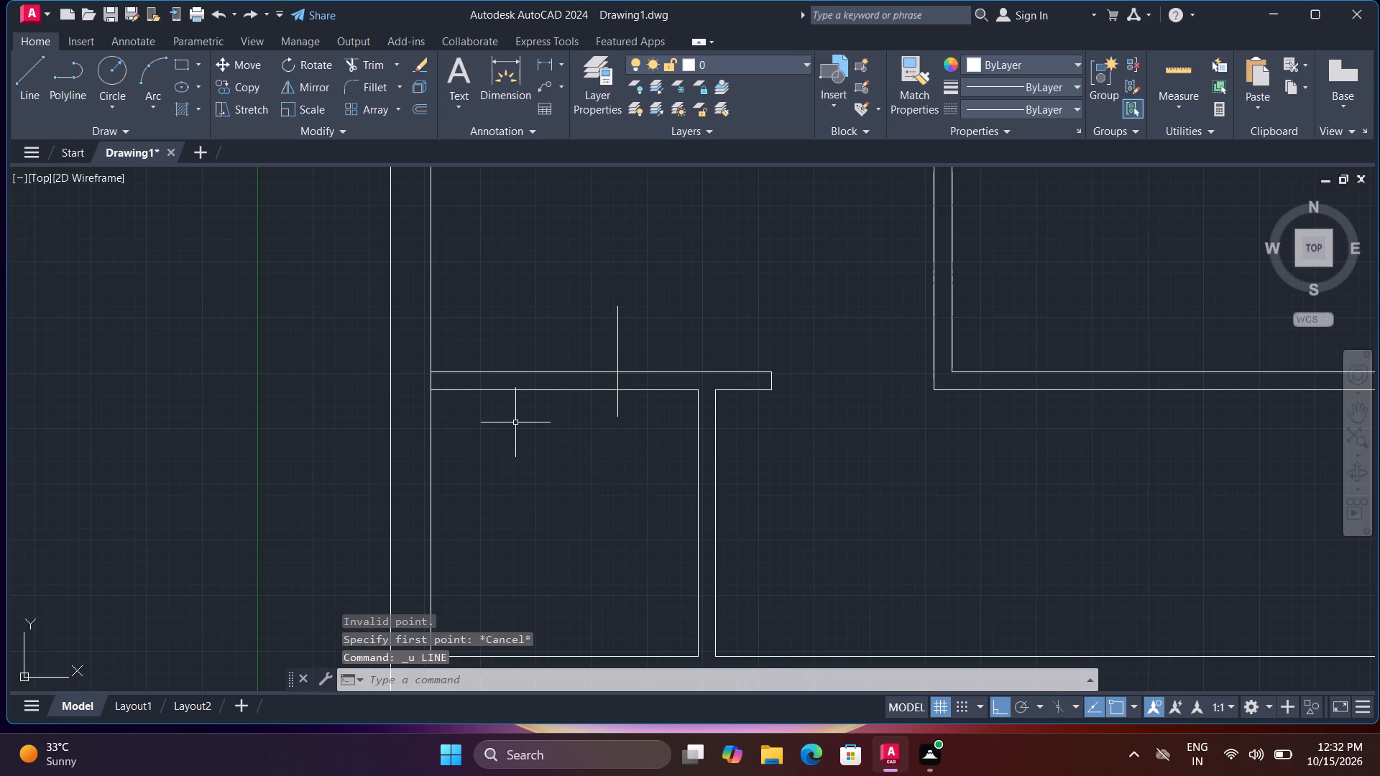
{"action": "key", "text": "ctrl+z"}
Draw two short vertical lines across the lower-left room's top partition, one near the vertical partition and one near the outer wall.
{"action": "type", "text": "l"}
{"action": "key", "text": "space"}
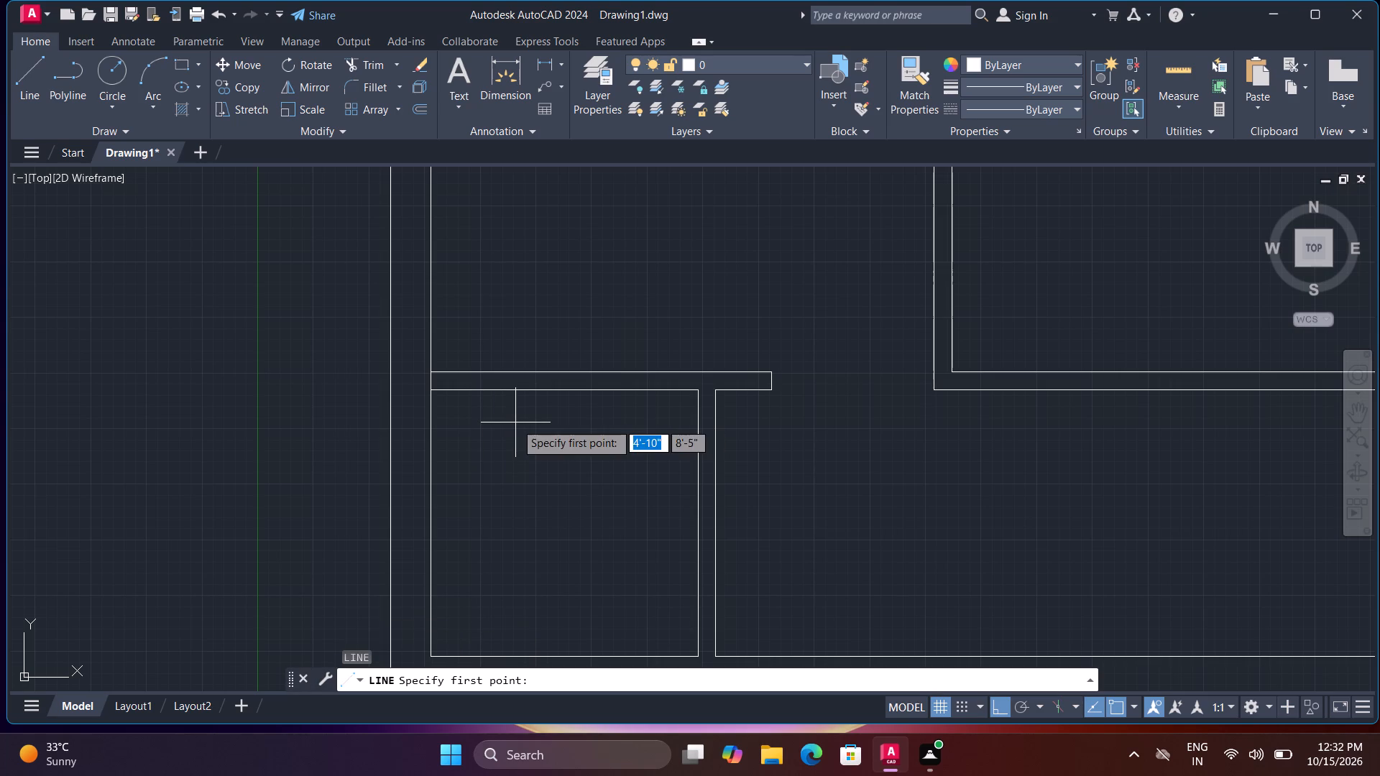
{"action": "left_click", "coordinate": [626, 409]}
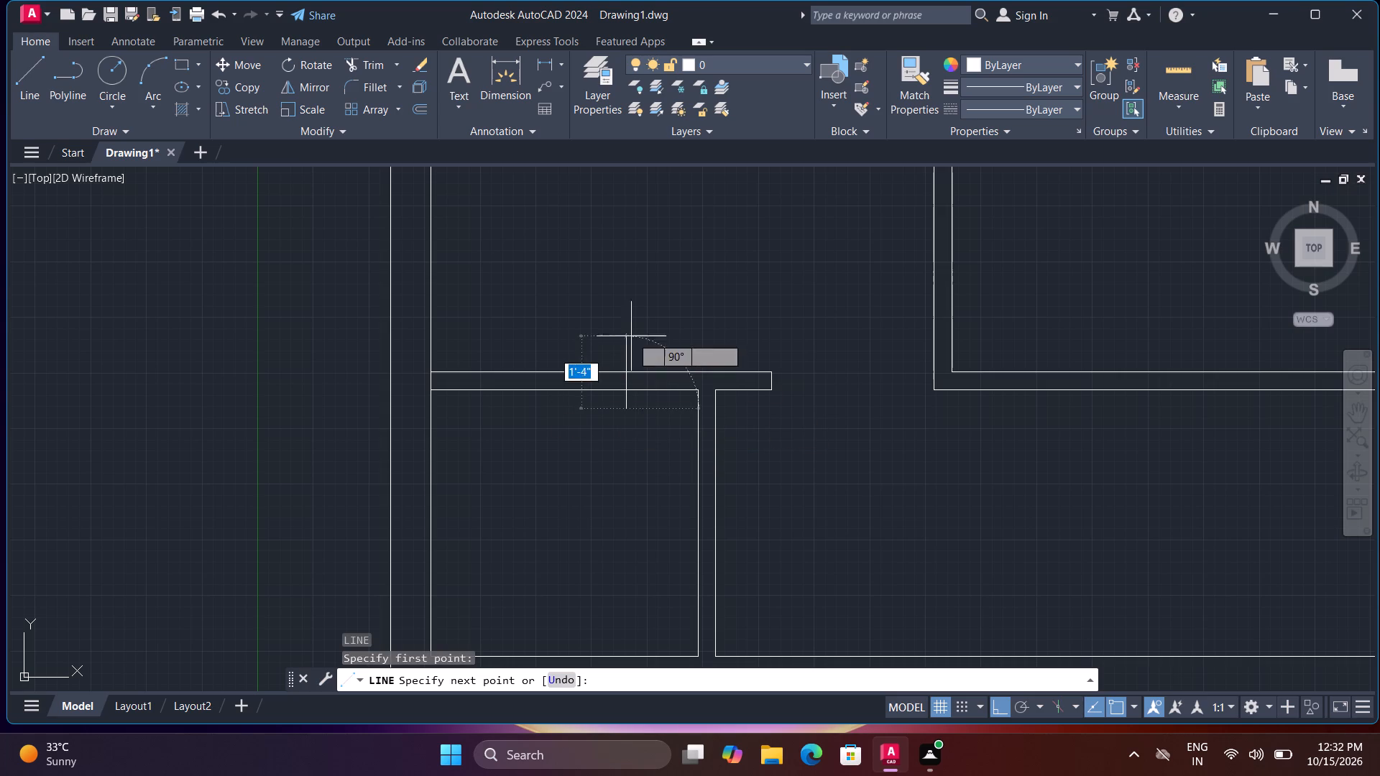
{"action": "left_click", "coordinate": [632, 316]}
{"action": "key", "text": "space"}
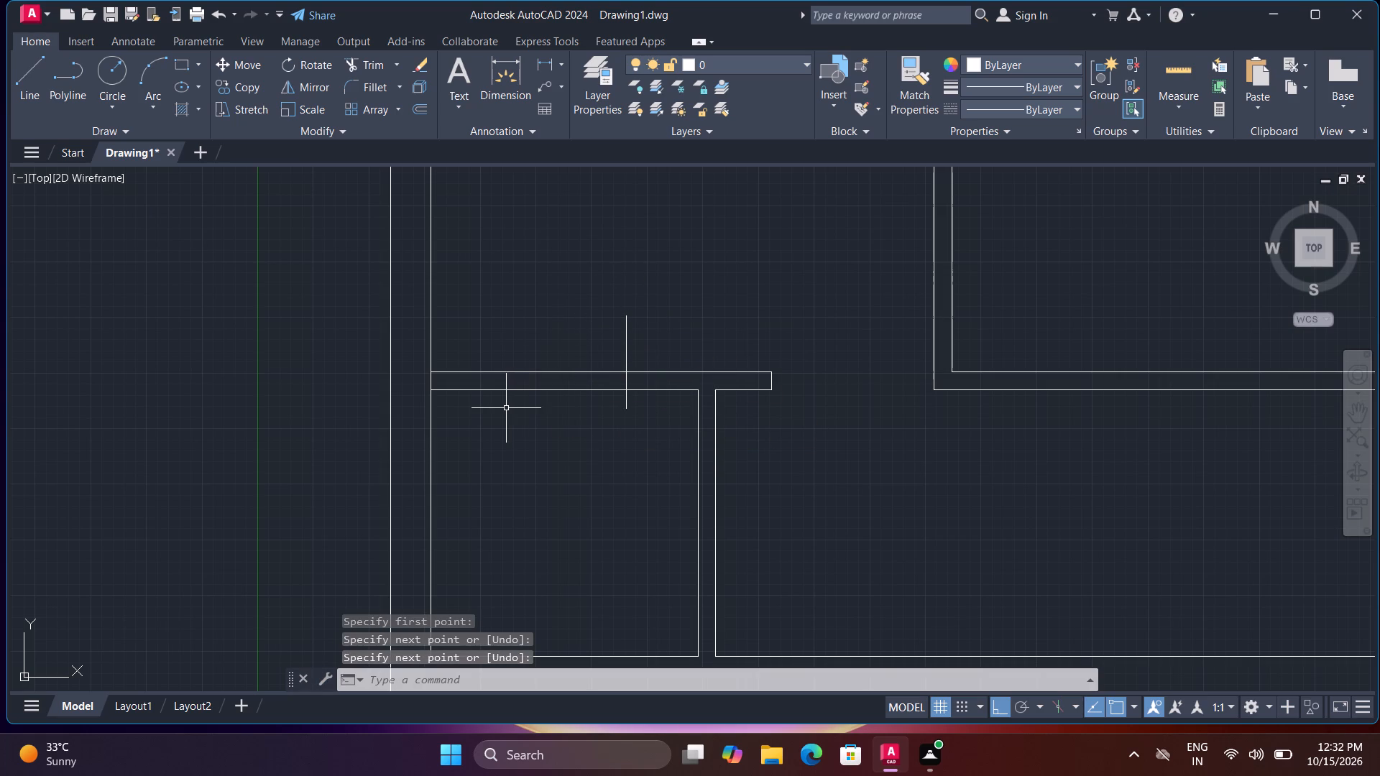
{"action": "key", "text": "space"}
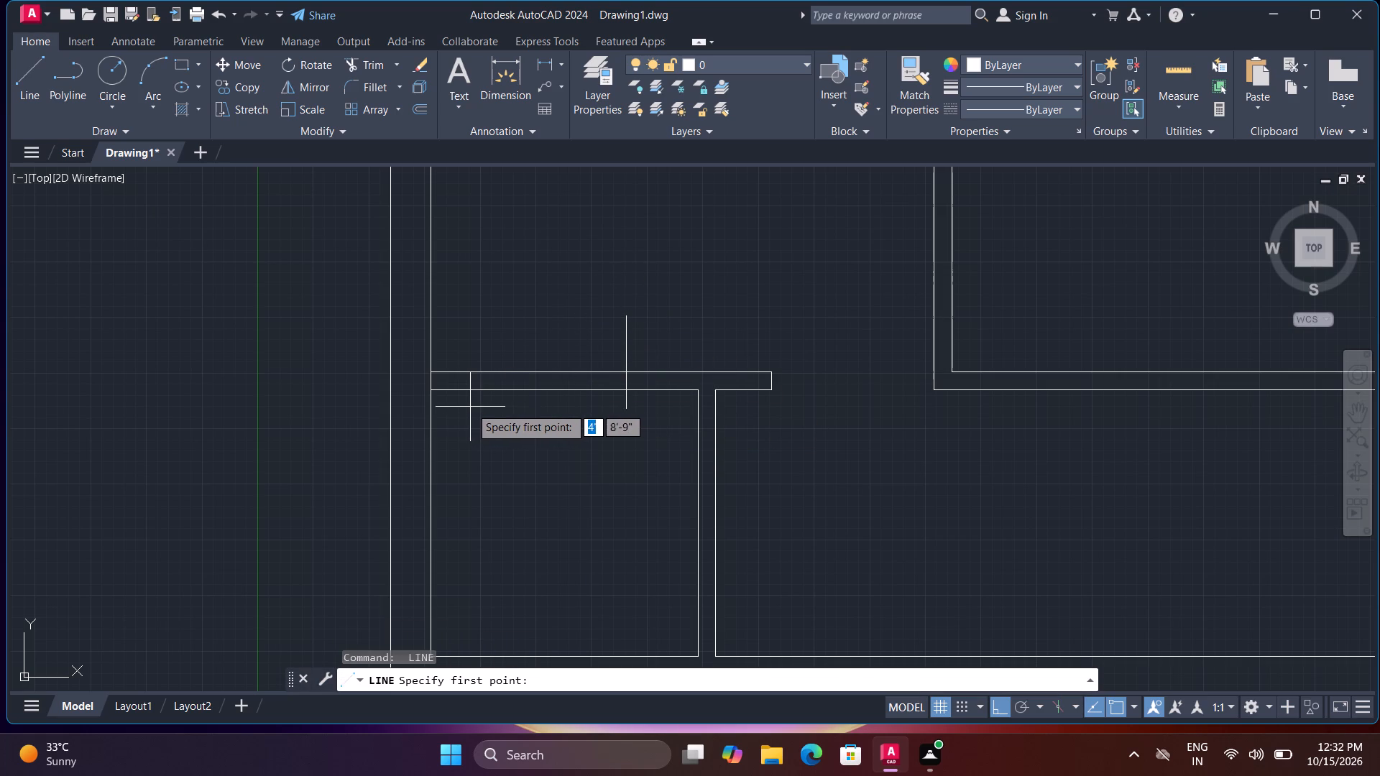
{"action": "left_click", "coordinate": [467, 406]}
{"action": "left_click", "coordinate": [464, 295]}
{"action": "key", "text": "space"}
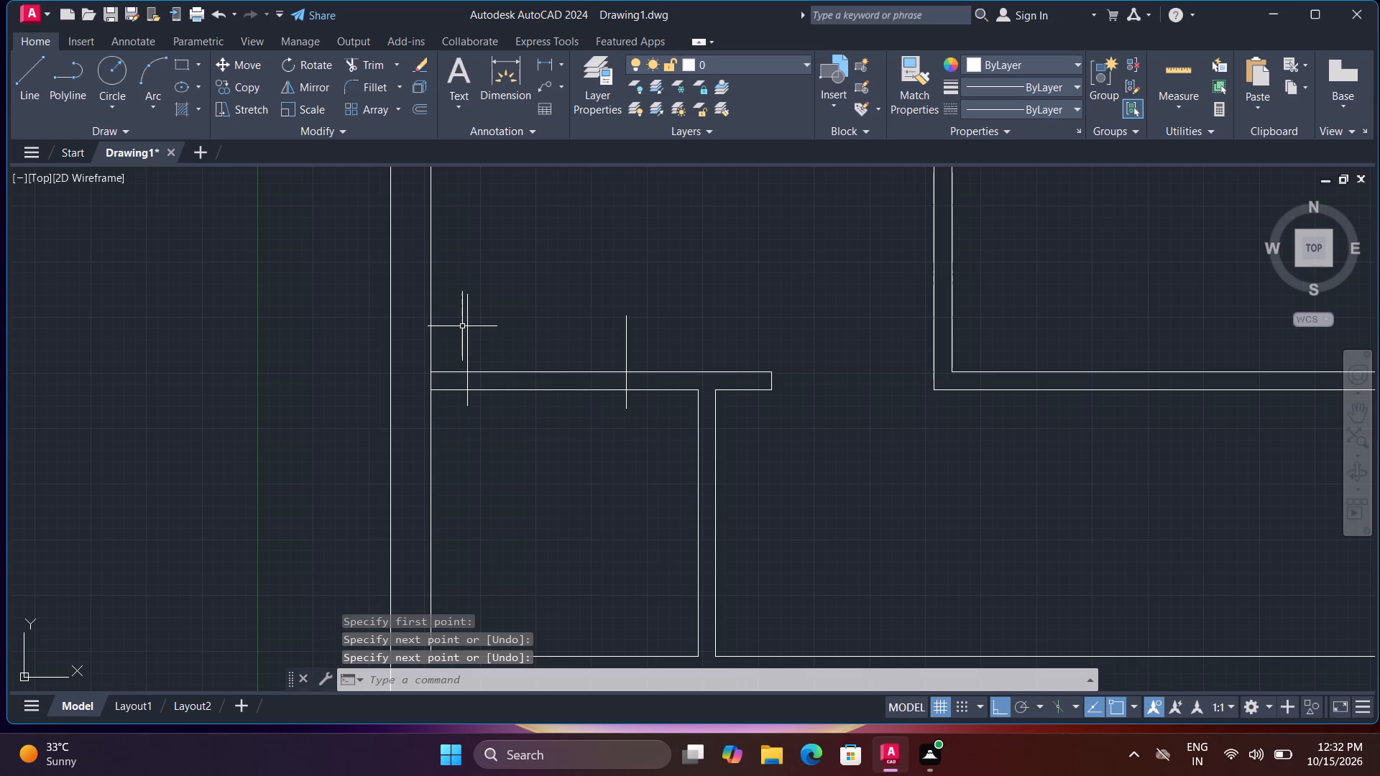
{"action": "key", "text": "Escape"}
Trim the overhanging ends of both short lines and the partition lines between them to form the lower-left room's door opening.
{"action": "type", "text": "tr"}
{"action": "key", "text": "space"}
{"action": "left_click", "coordinate": [461, 334]}
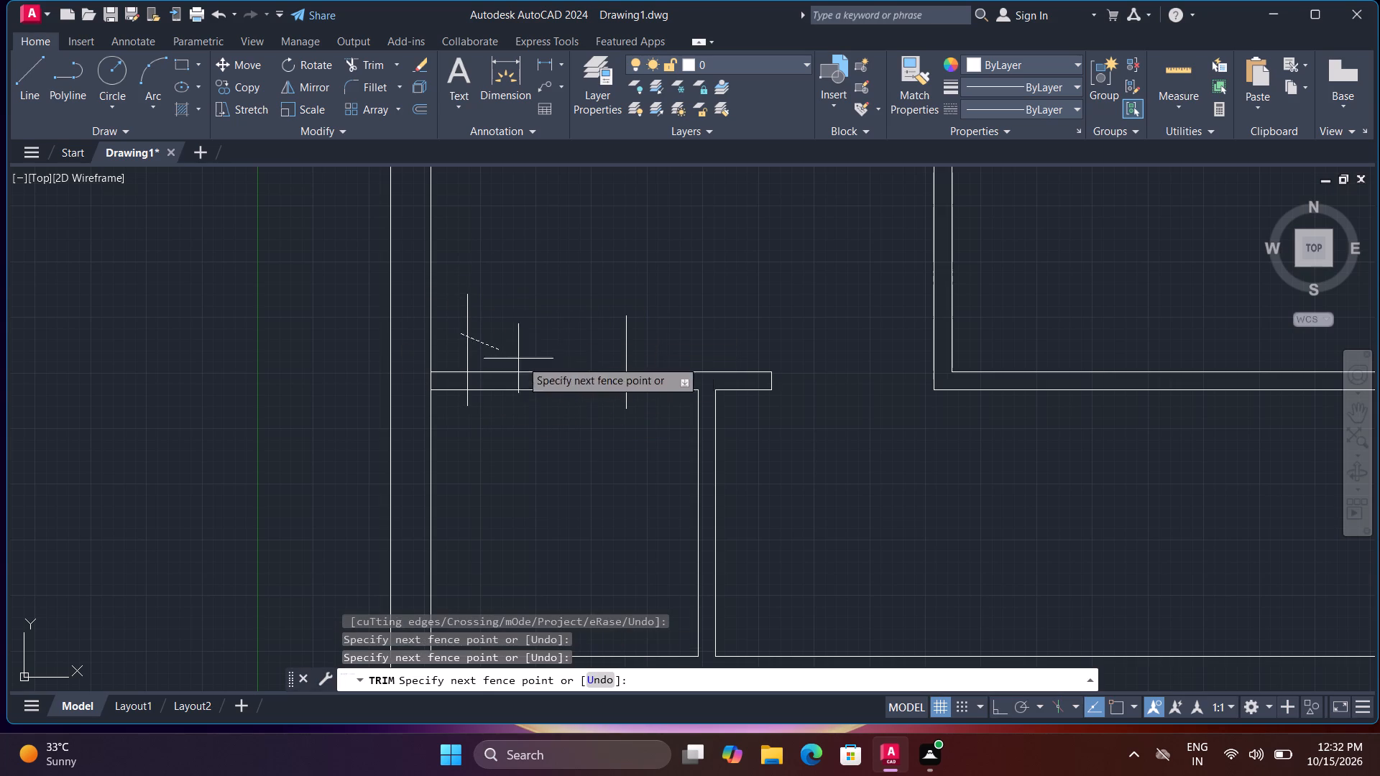
{"action": "left_click", "coordinate": [652, 355]}
{"action": "left_click", "coordinate": [639, 402]}
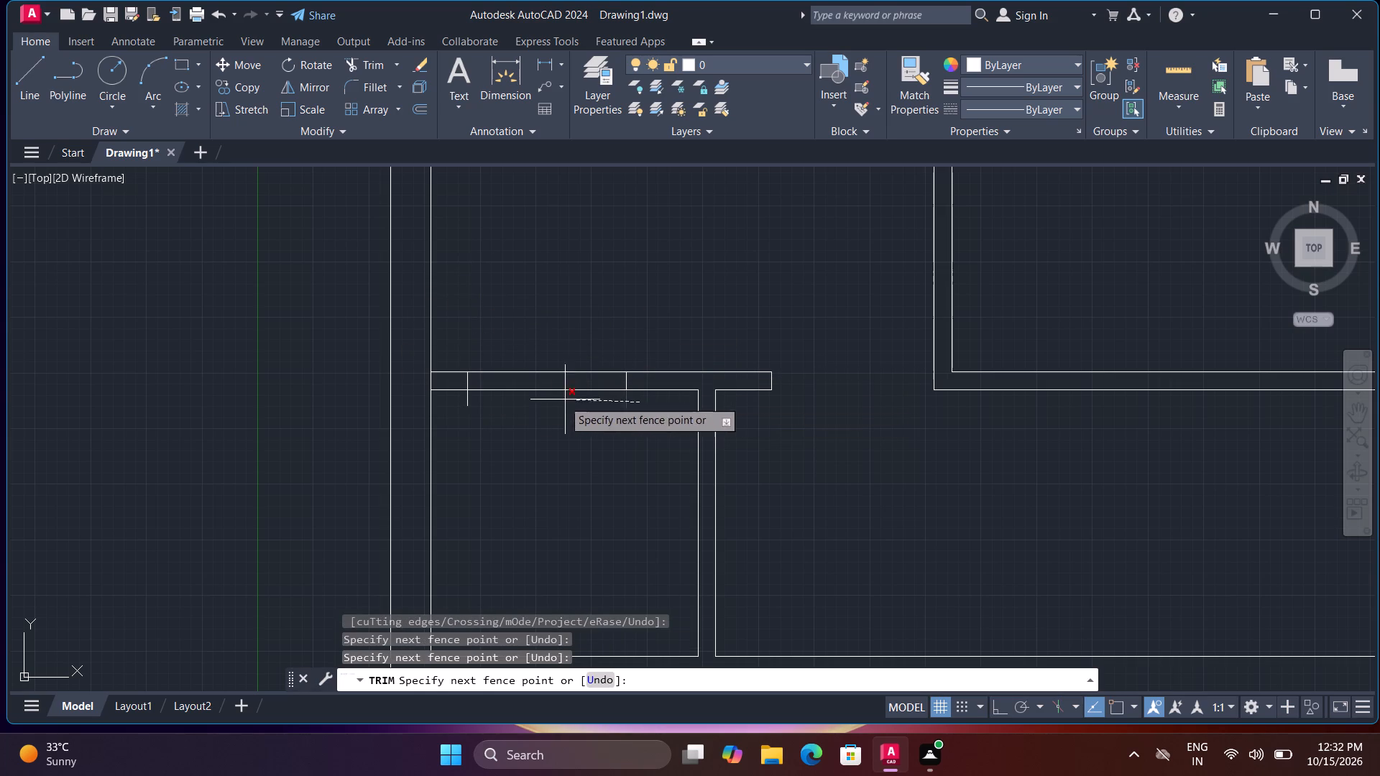
{"action": "left_click", "coordinate": [458, 396]}
{"action": "left_click", "coordinate": [525, 415]}
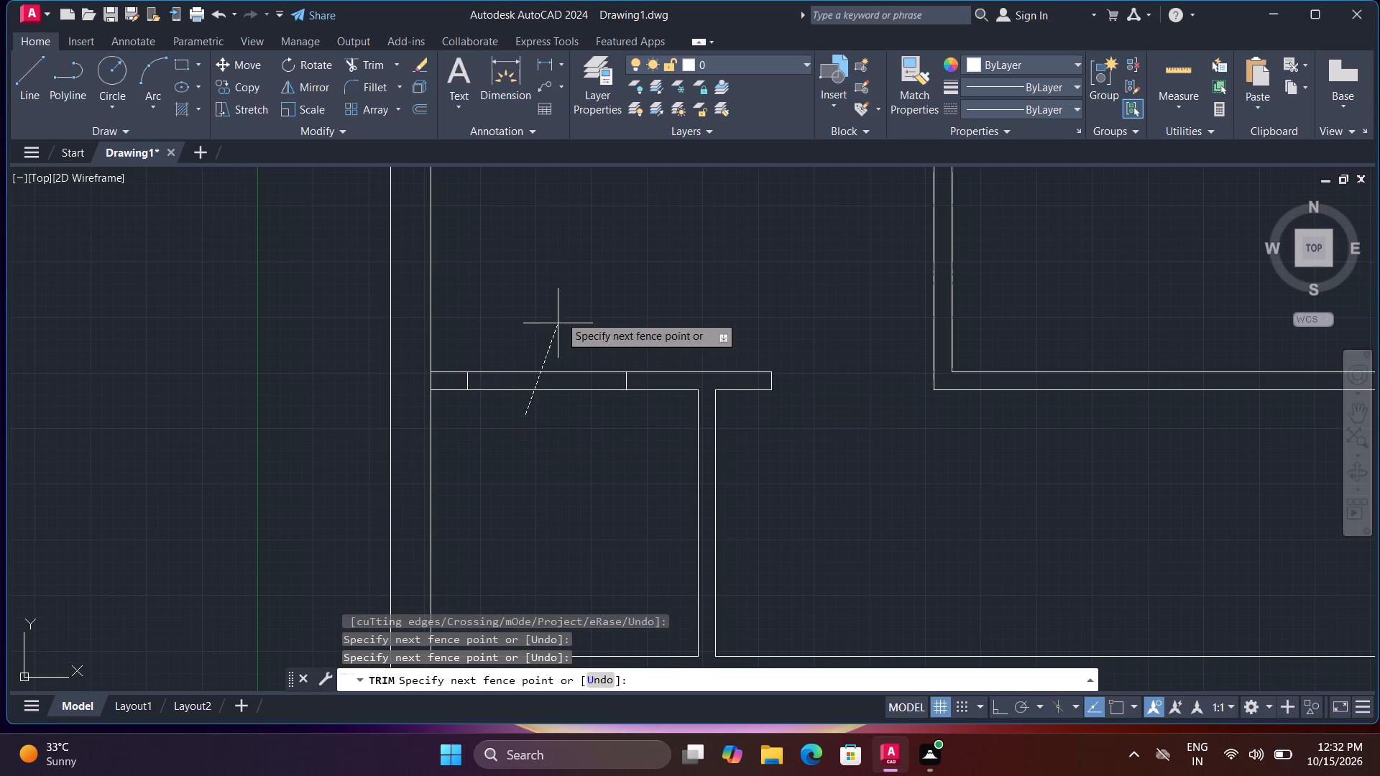
{"action": "left_click", "coordinate": [561, 313]}
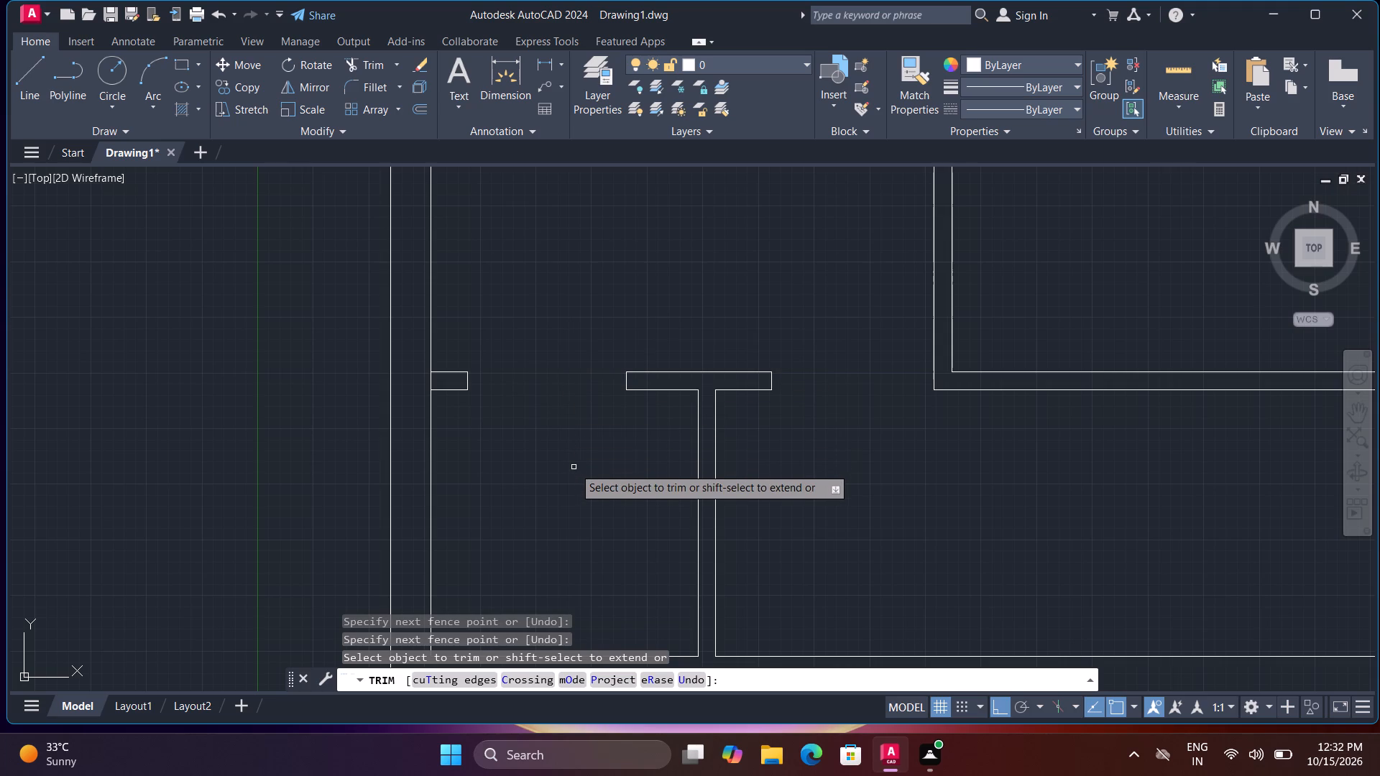
{"action": "key", "text": "Escape"}
Draw a short horizontal line across the vertical partition between the top middle room and the top-right room.
{"action": "scroll", "coordinate": [566, 474], "scroll_direction": "down", "scroll_amount": 3}
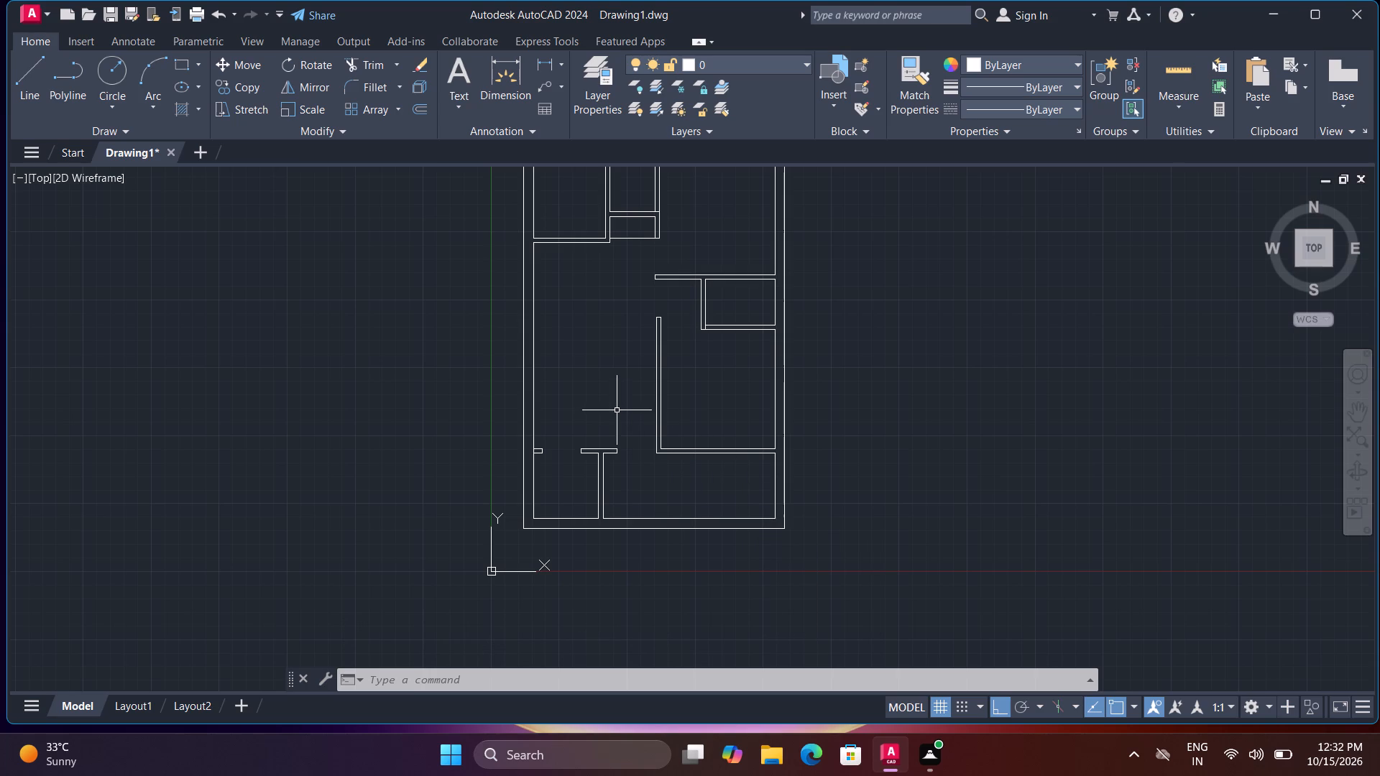
{"action": "middle_click_drag", "start_coordinate": [610, 405], "coordinate": [611, 454]}
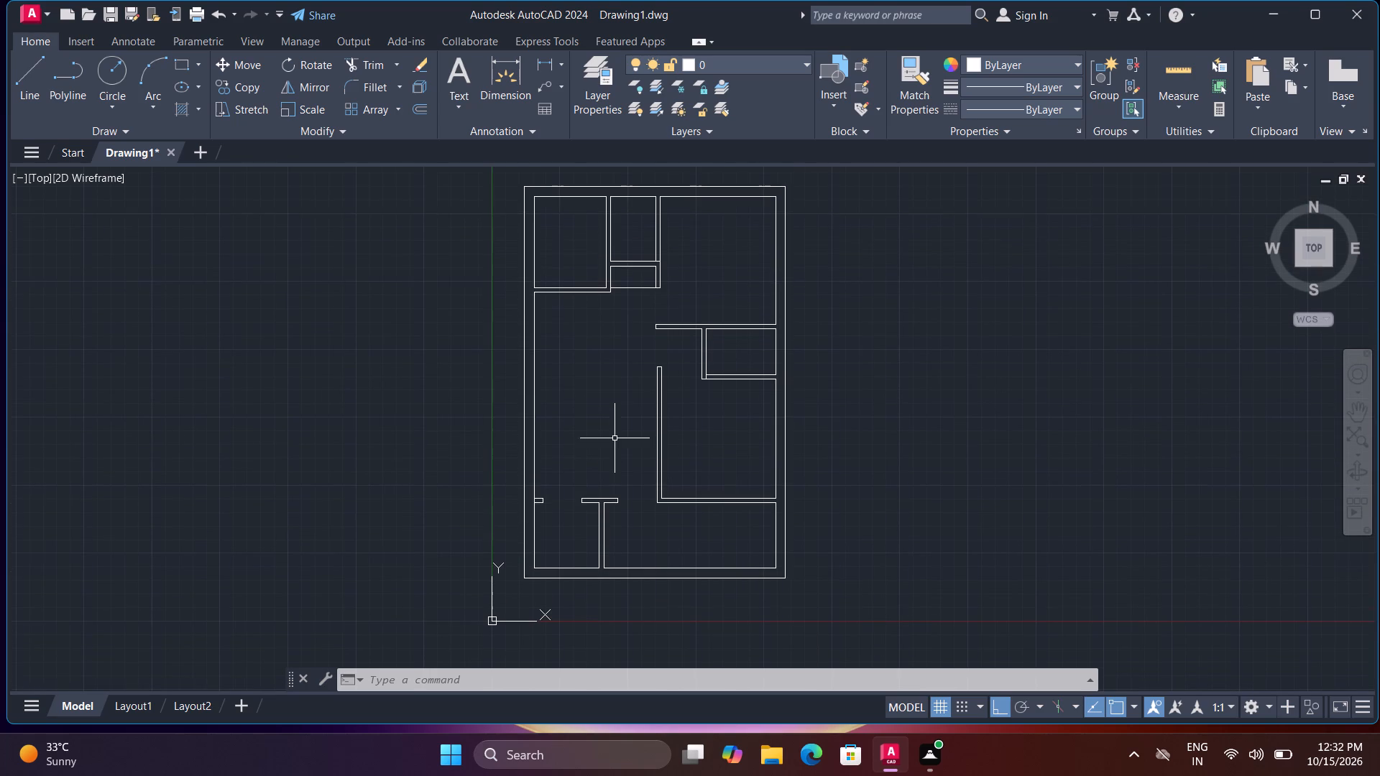
{"action": "scroll", "coordinate": [615, 417], "scroll_direction": "down", "scroll_amount": 1}
{"action": "middle_click_drag", "start_coordinate": [655, 351], "coordinate": [624, 435]}
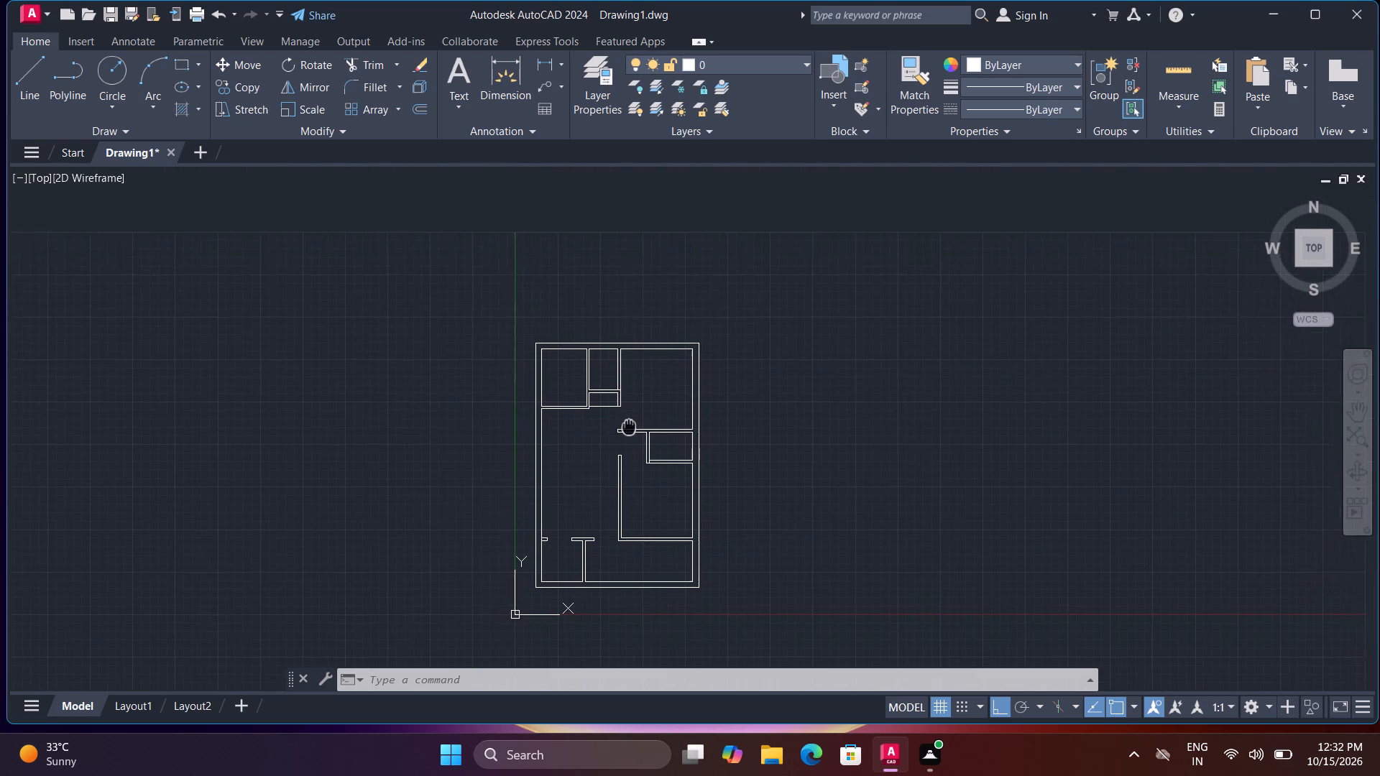
{"action": "middle_click_drag", "start_coordinate": [624, 435], "coordinate": [607, 462]}
{"action": "scroll", "coordinate": [612, 425], "scroll_direction": "up", "scroll_amount": 2}
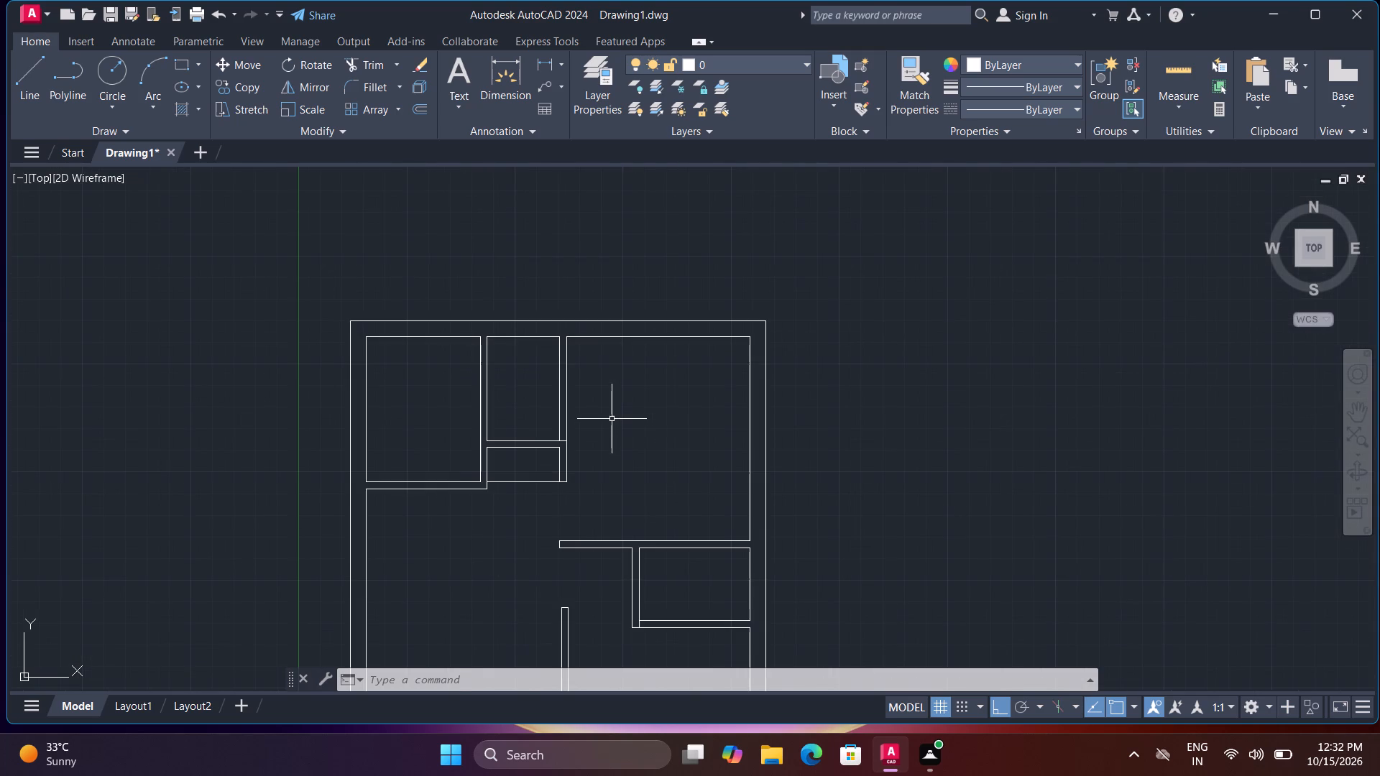
{"action": "key", "text": "l"}
{"action": "key", "text": "space"}
{"action": "scroll", "coordinate": [591, 427], "scroll_direction": "up", "scroll_amount": 1}
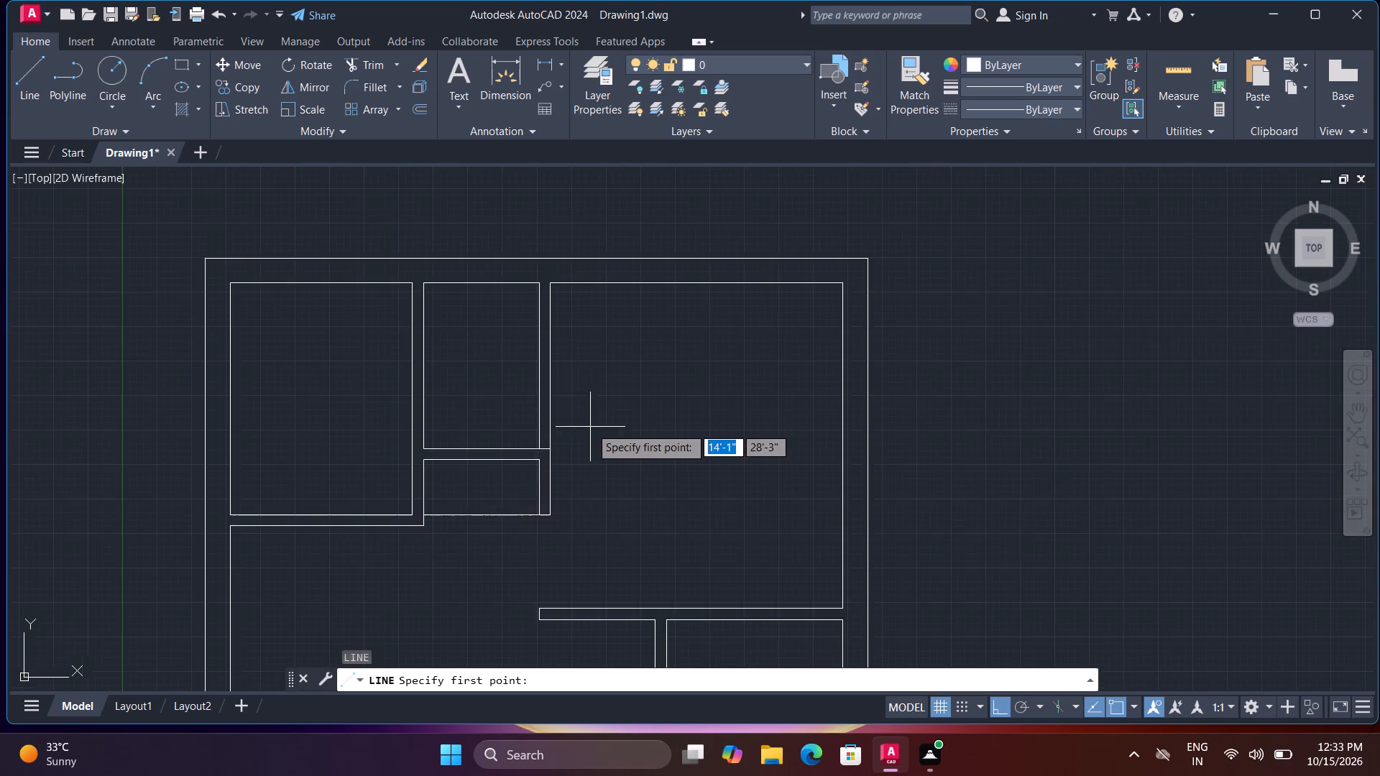
{"action": "scroll", "coordinate": [590, 427], "scroll_direction": "up", "scroll_amount": 1}
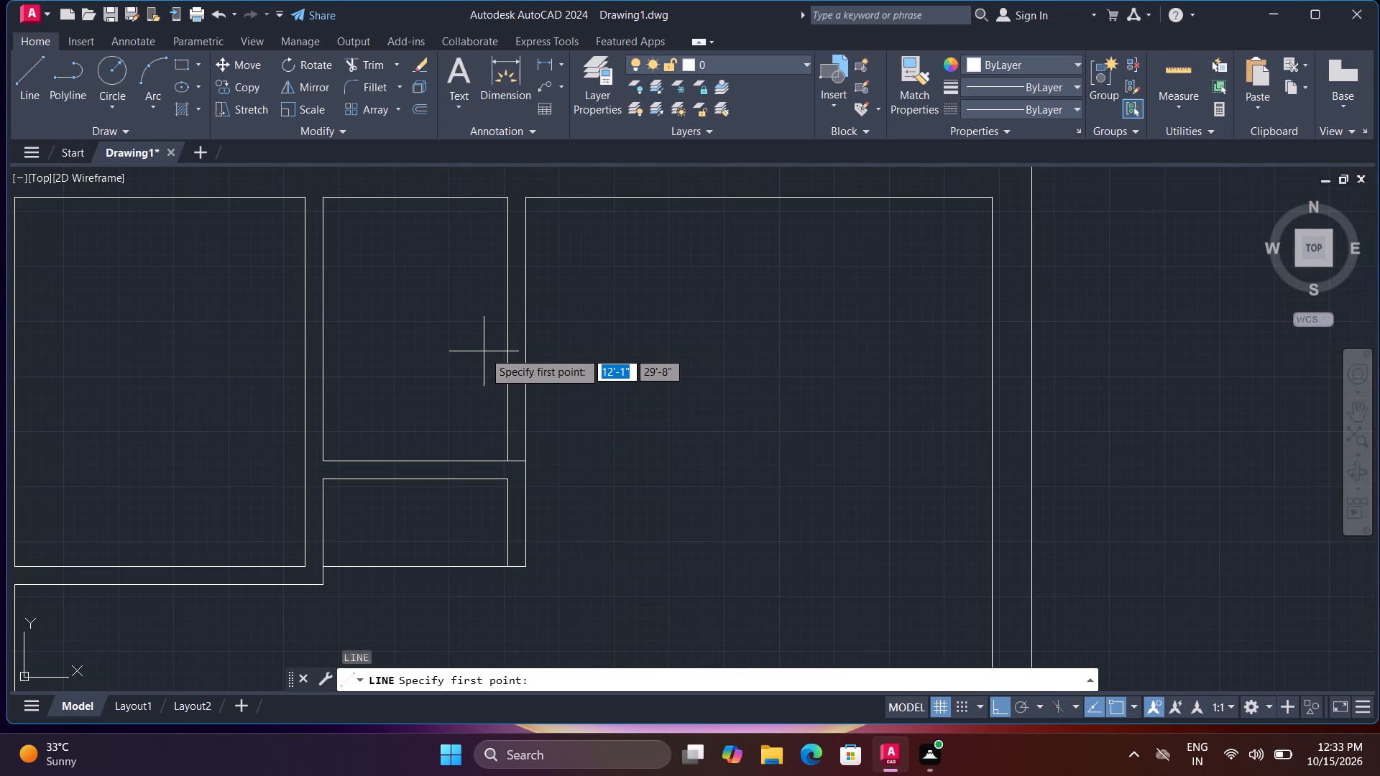
{"action": "left_click", "coordinate": [484, 354]}
{"action": "left_click", "coordinate": [559, 361]}
{"action": "key", "text": "space"}
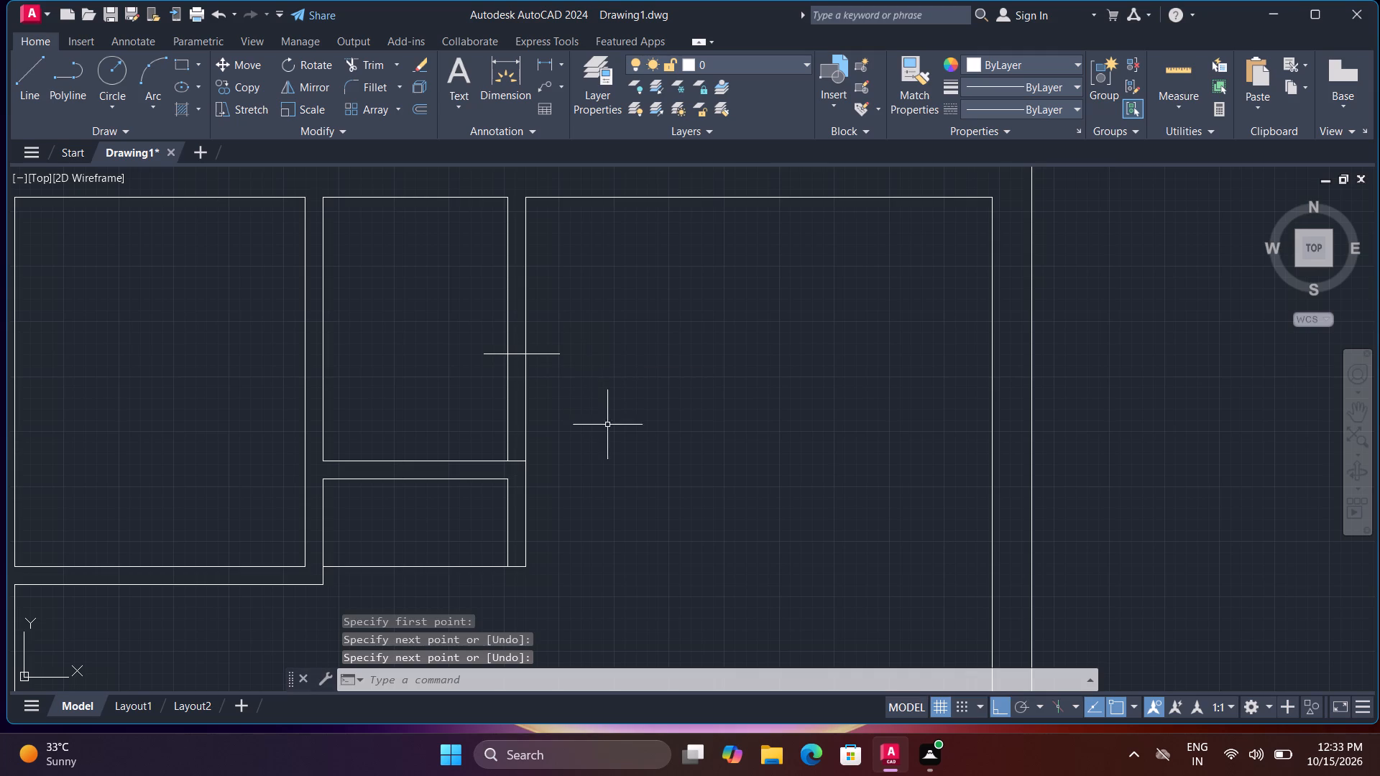
{"action": "scroll", "coordinate": [653, 502], "scroll_direction": "down", "scroll_amount": 1}
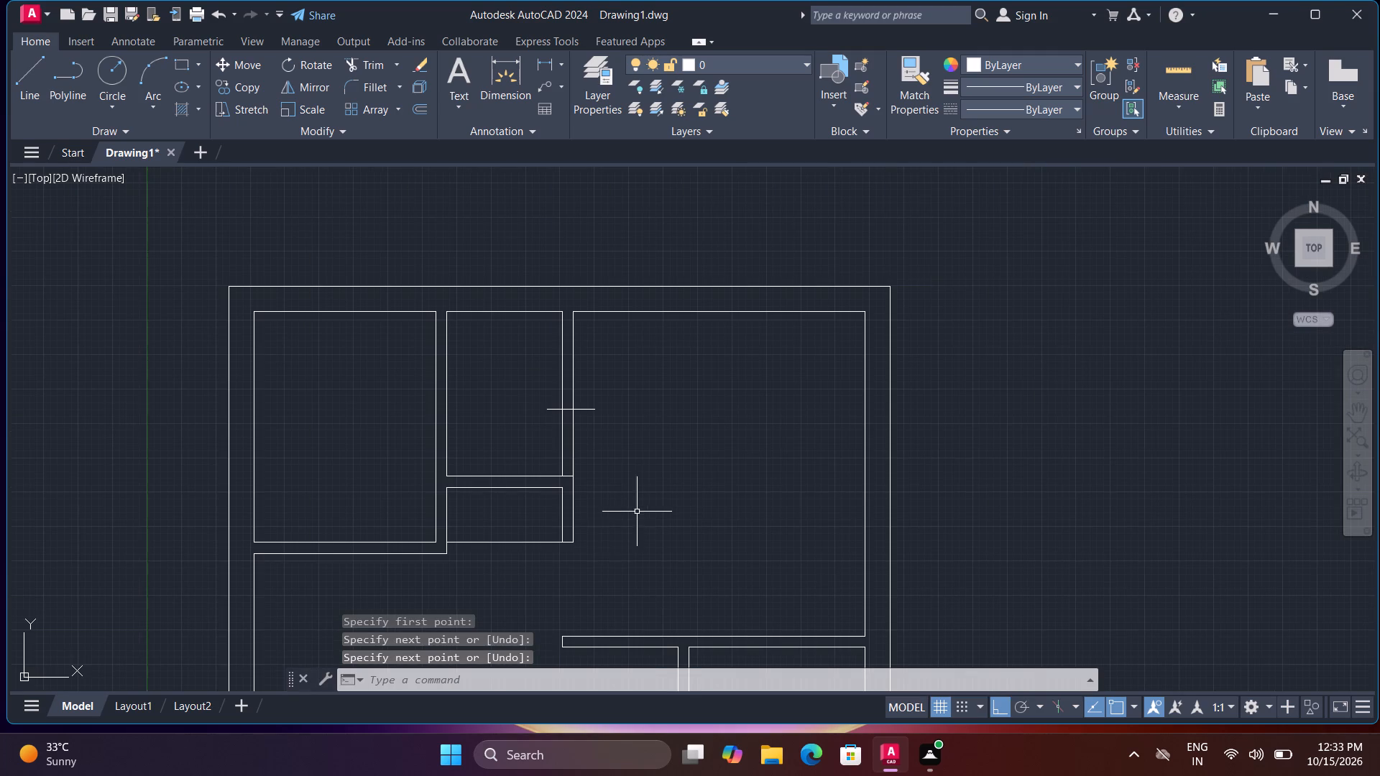
{"action": "middle_click_drag", "start_coordinate": [482, 560], "coordinate": [672, 558]}
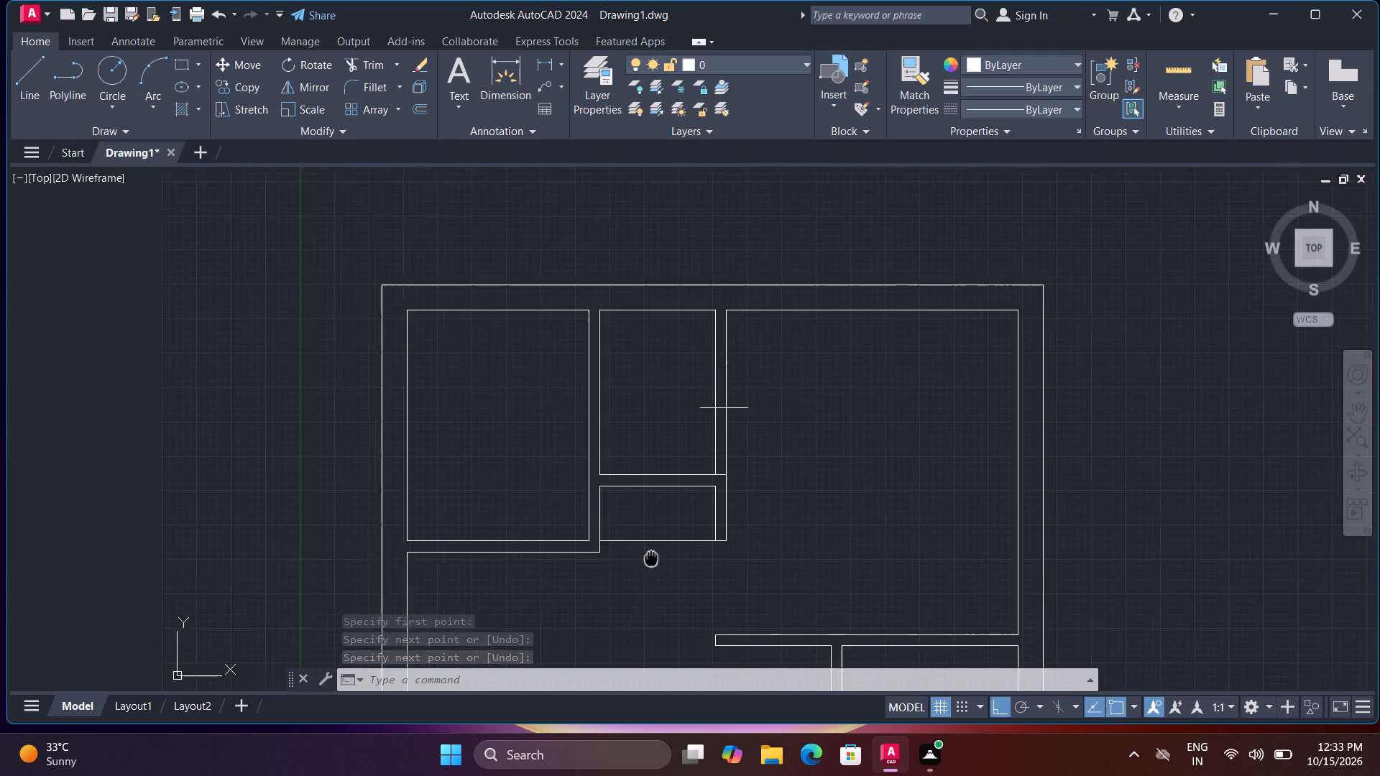
Draw a vertical line about 1'-1" long downward from the top-left room's inner lower-right corner, across its bottom partition.
{"action": "middle_click_drag", "start_coordinate": [672, 558], "coordinate": [717, 555]}
{"action": "scroll", "coordinate": [632, 572], "scroll_direction": "up", "scroll_amount": 2}
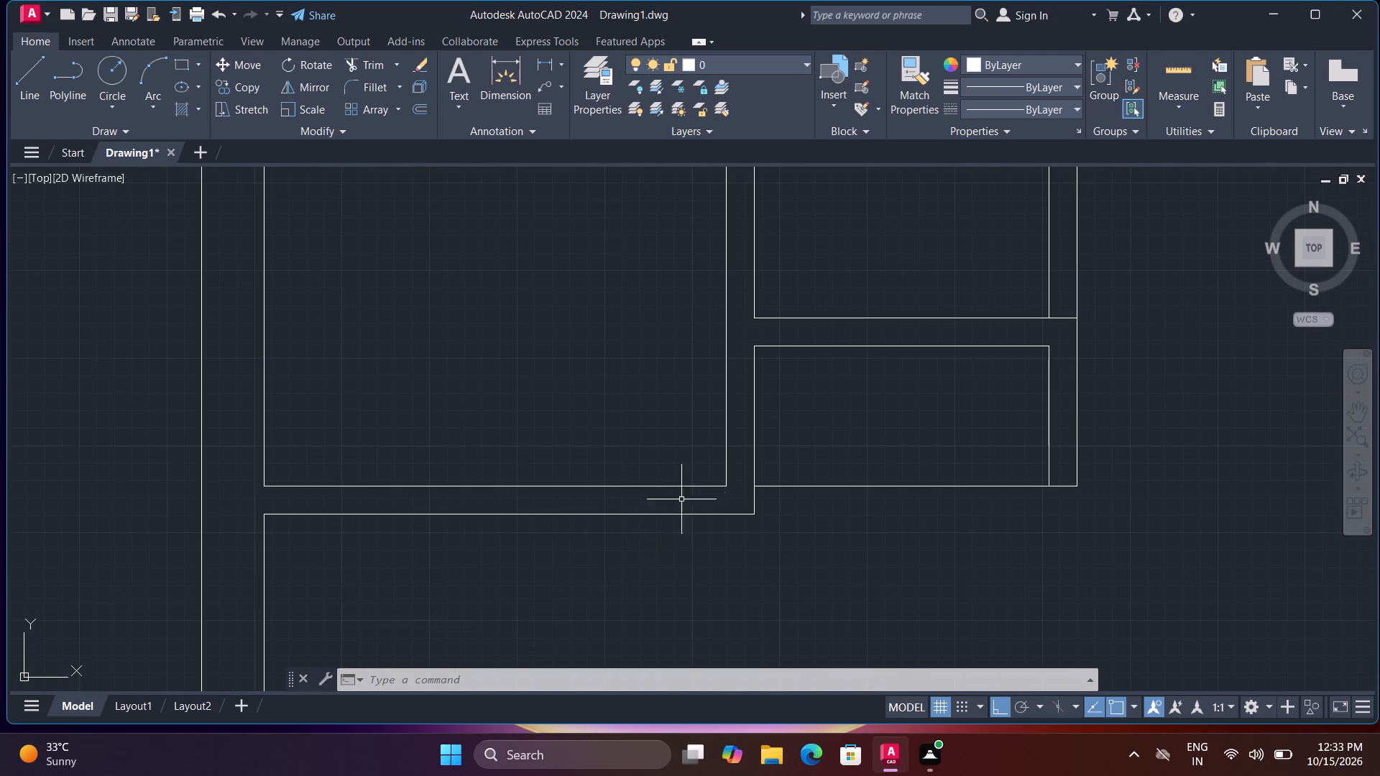
{"action": "key", "text": "space"}
{"action": "left_click", "coordinate": [727, 486]}
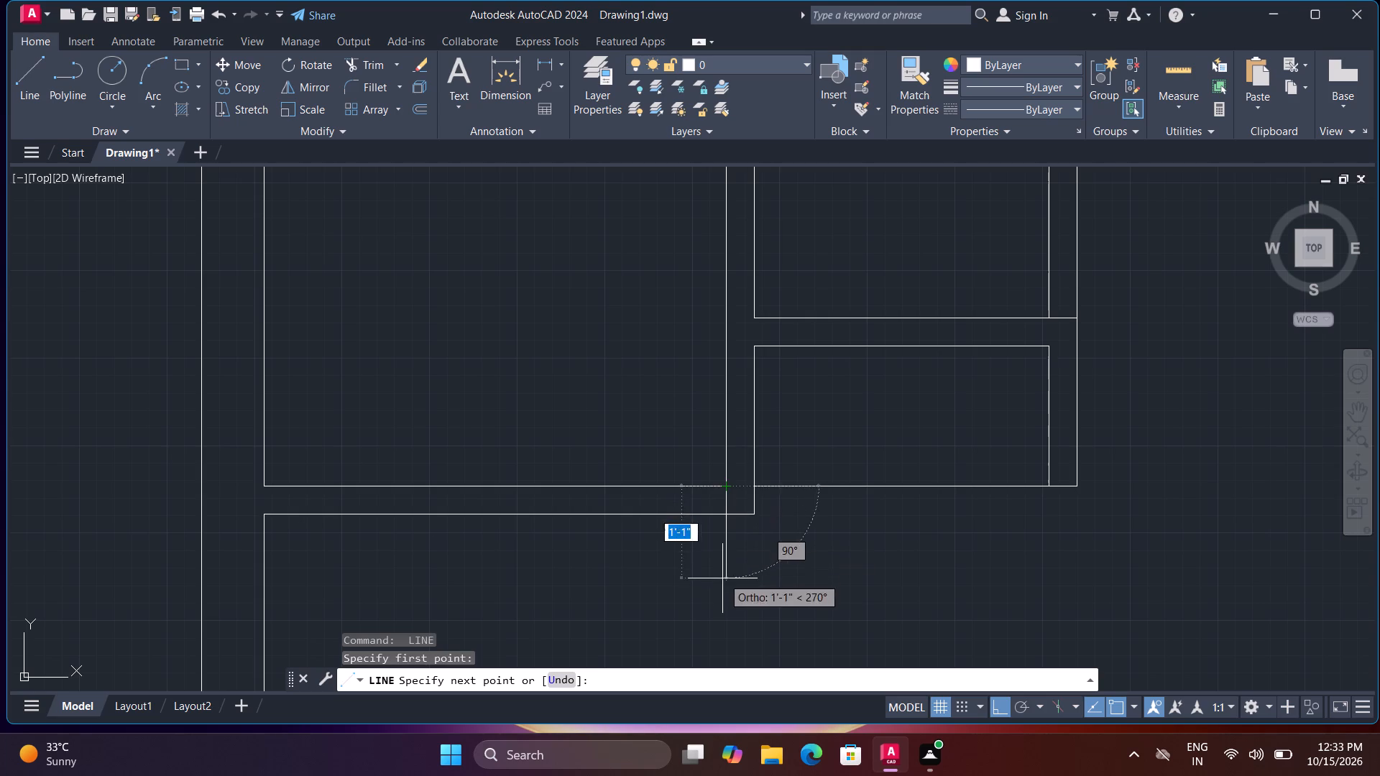
{"action": "left_click", "coordinate": [722, 578]}
{"action": "key", "text": "space"}
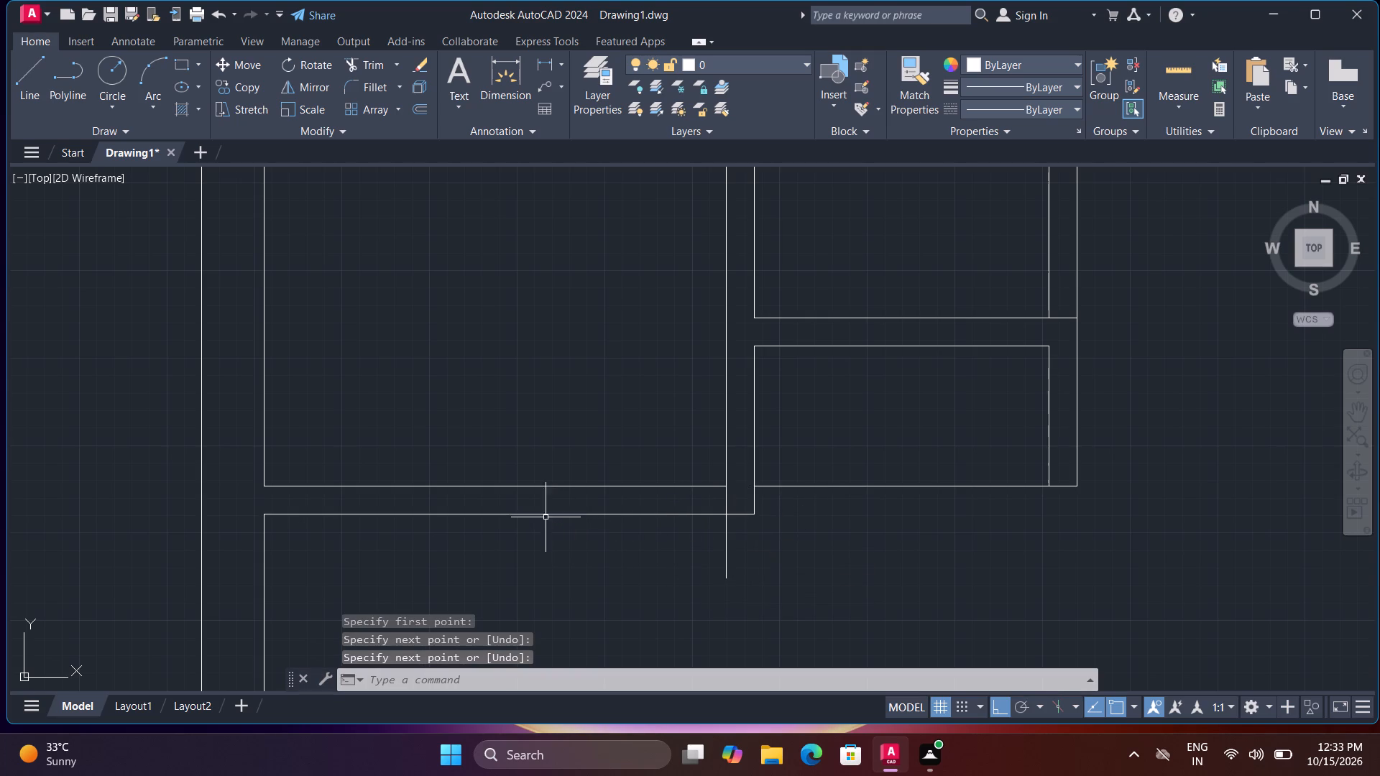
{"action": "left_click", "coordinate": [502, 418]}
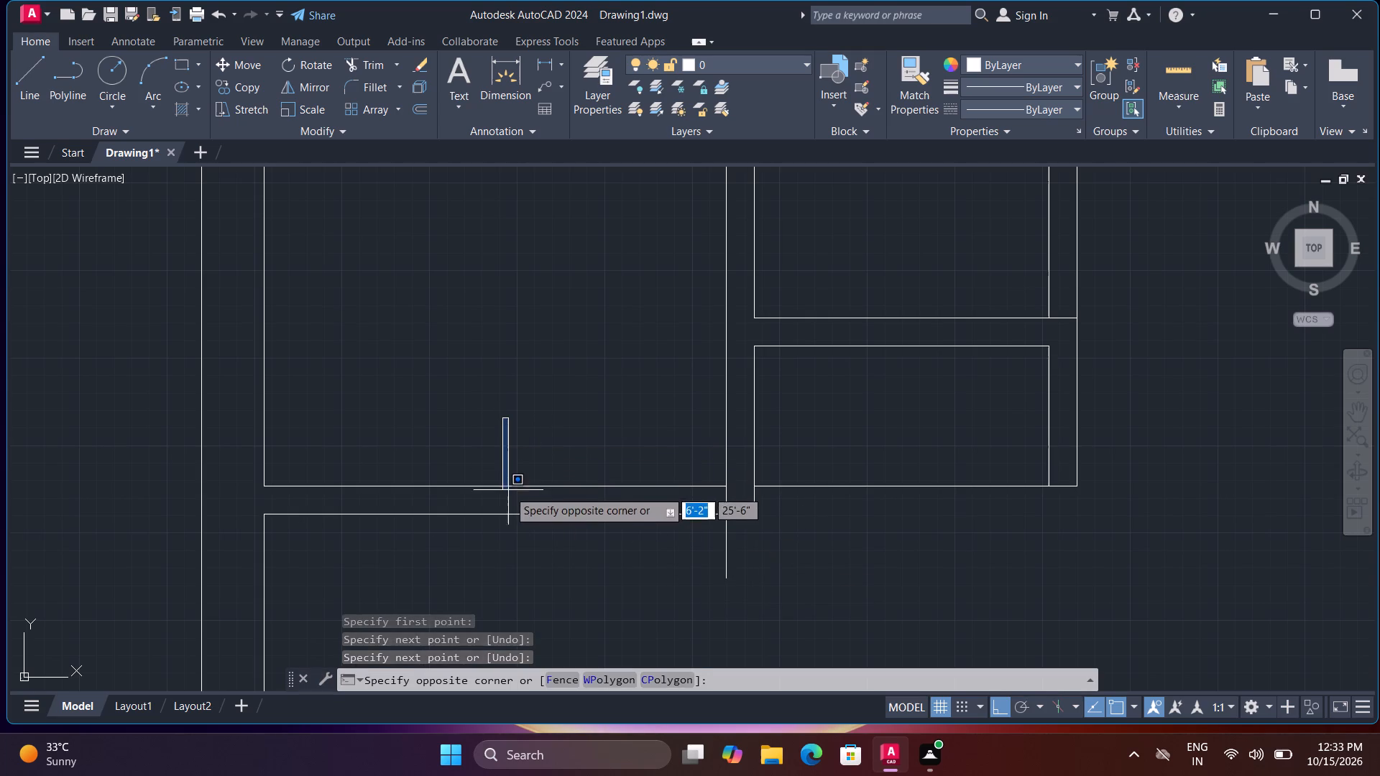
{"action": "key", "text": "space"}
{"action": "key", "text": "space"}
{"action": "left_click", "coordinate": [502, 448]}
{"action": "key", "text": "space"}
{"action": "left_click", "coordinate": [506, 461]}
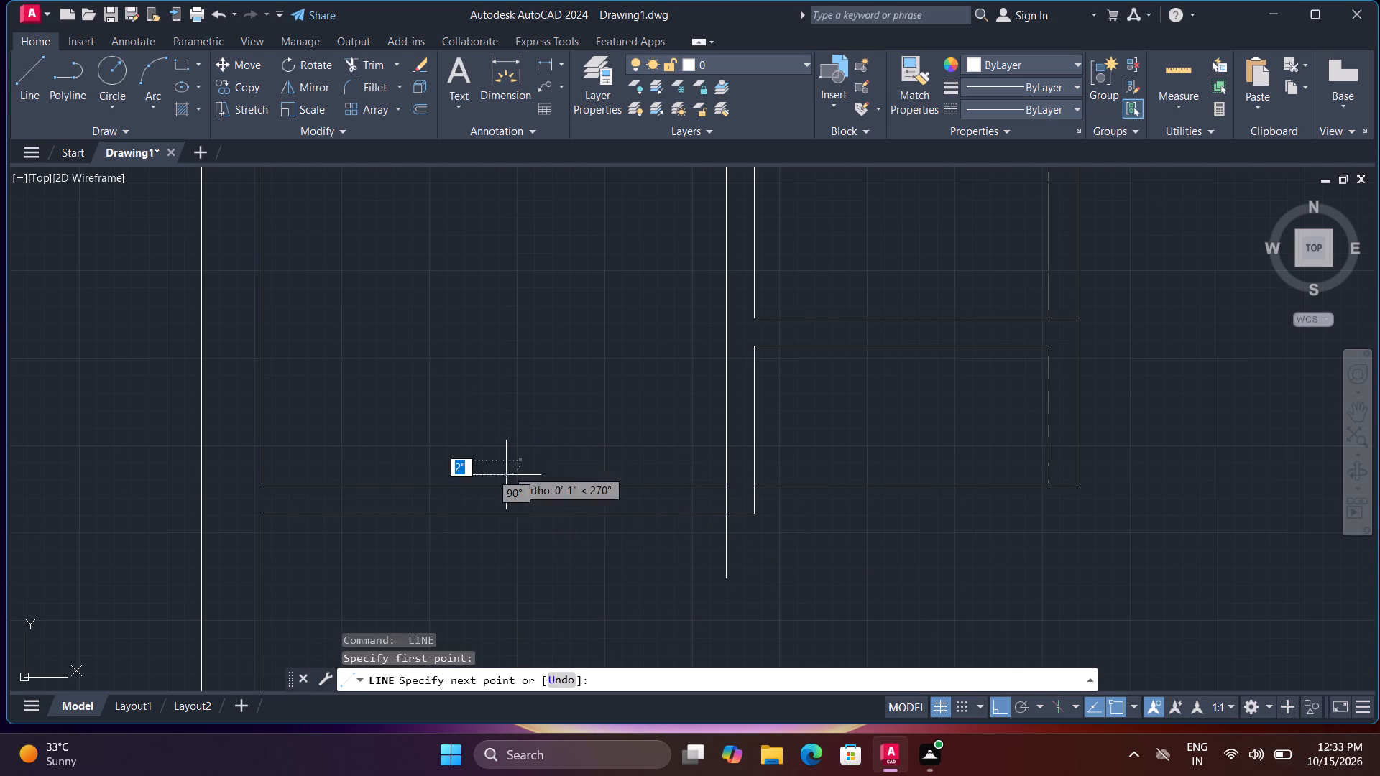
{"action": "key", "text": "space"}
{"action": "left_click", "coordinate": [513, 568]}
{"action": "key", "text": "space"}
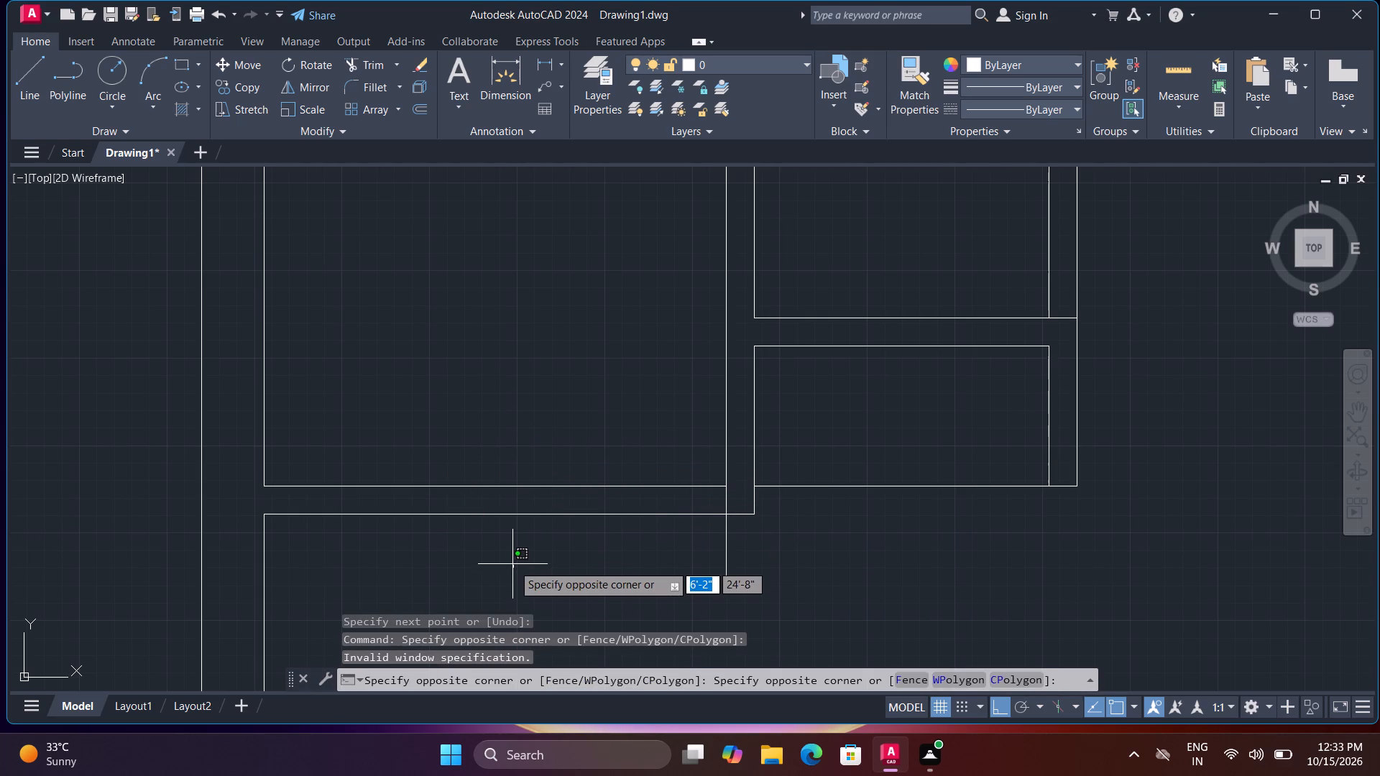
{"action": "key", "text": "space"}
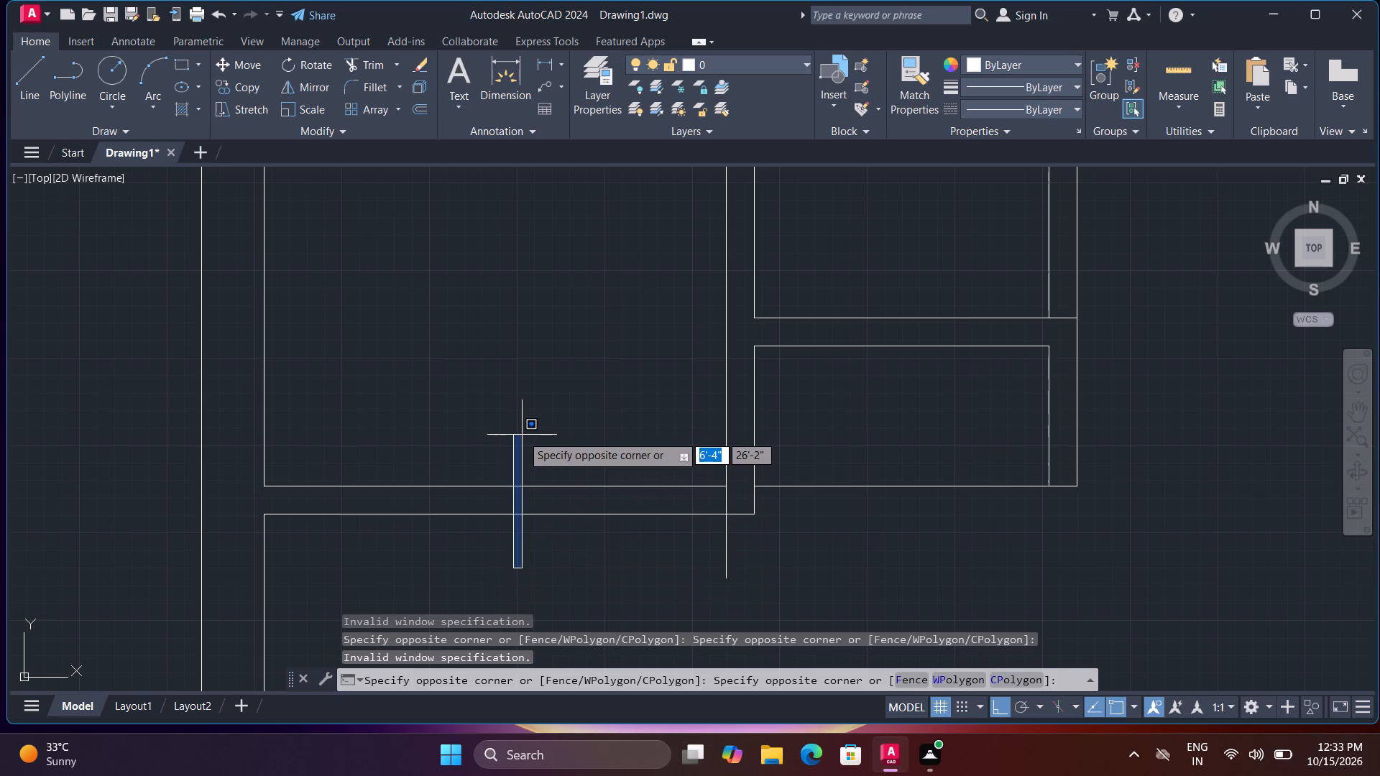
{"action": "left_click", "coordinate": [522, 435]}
Draw a second vertical line about 1'-8" long across the top-left room's bottom partition, near the partition's midpoint.
{"action": "key", "text": "space"}
{"action": "left_click", "coordinate": [522, 435]}
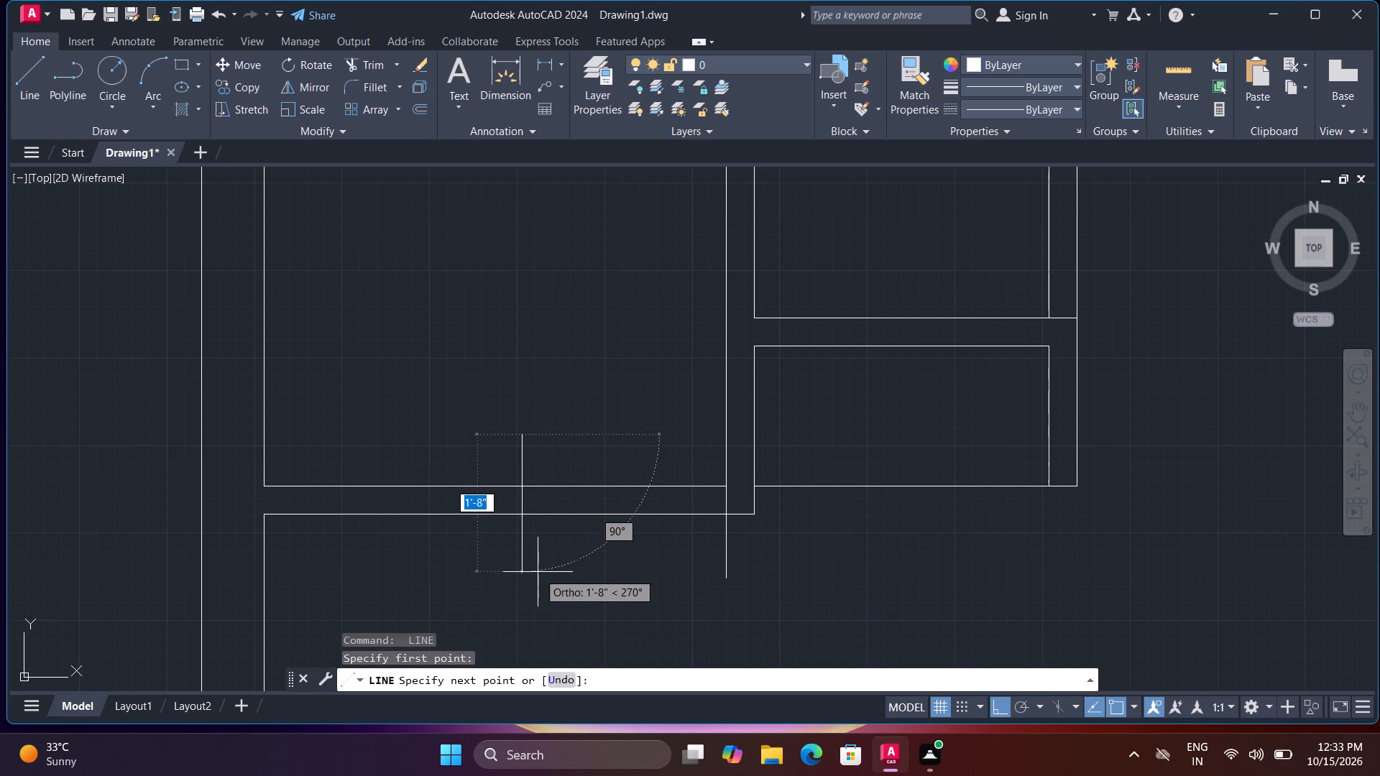
{"action": "left_click", "coordinate": [538, 576]}
{"action": "key", "text": "space"}
Draw a vertical line across the bottom partition of the small room along the right outer wall, near its midpoint.
{"action": "scroll", "coordinate": [748, 615], "scroll_direction": "down", "scroll_amount": 2}
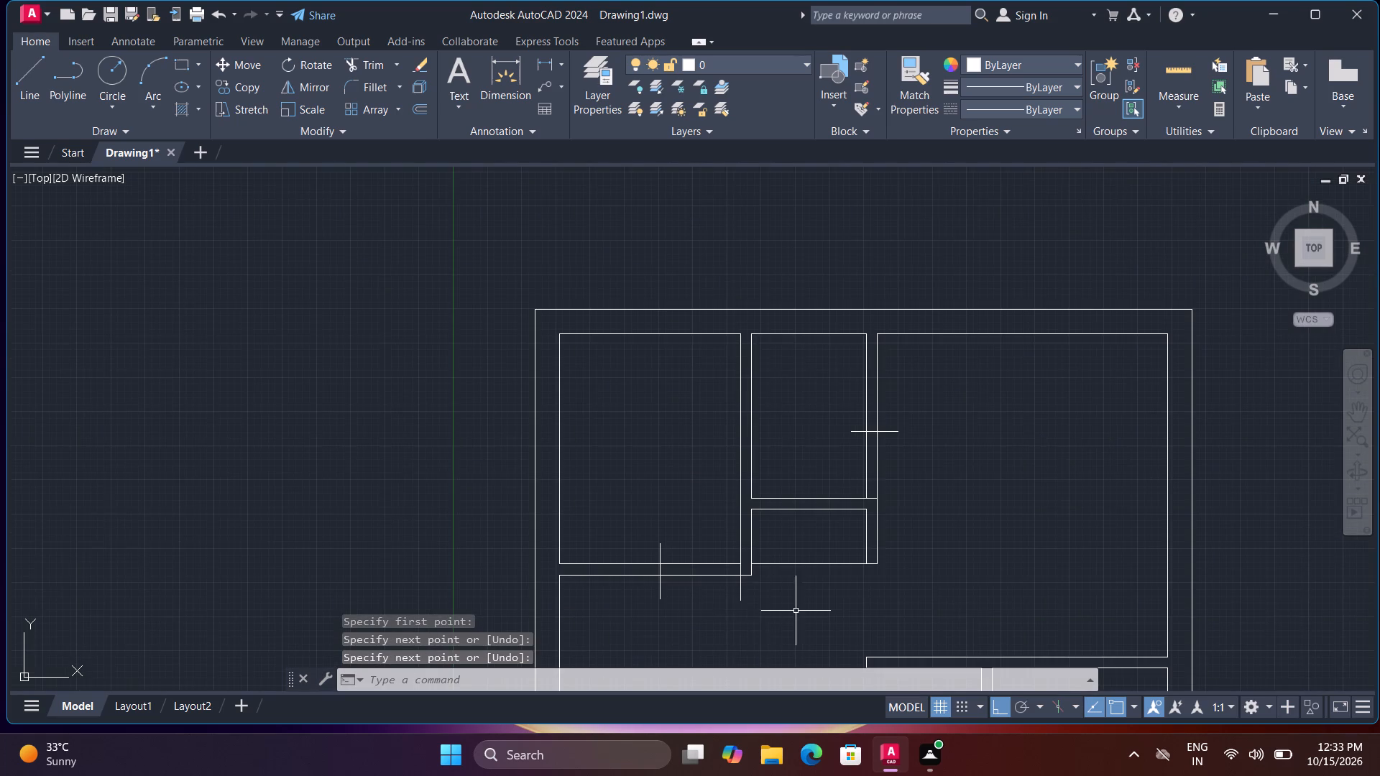
{"action": "middle_click_drag", "start_coordinate": [794, 607], "coordinate": [653, 425]}
{"action": "middle_click", "coordinate": [658, 407]}
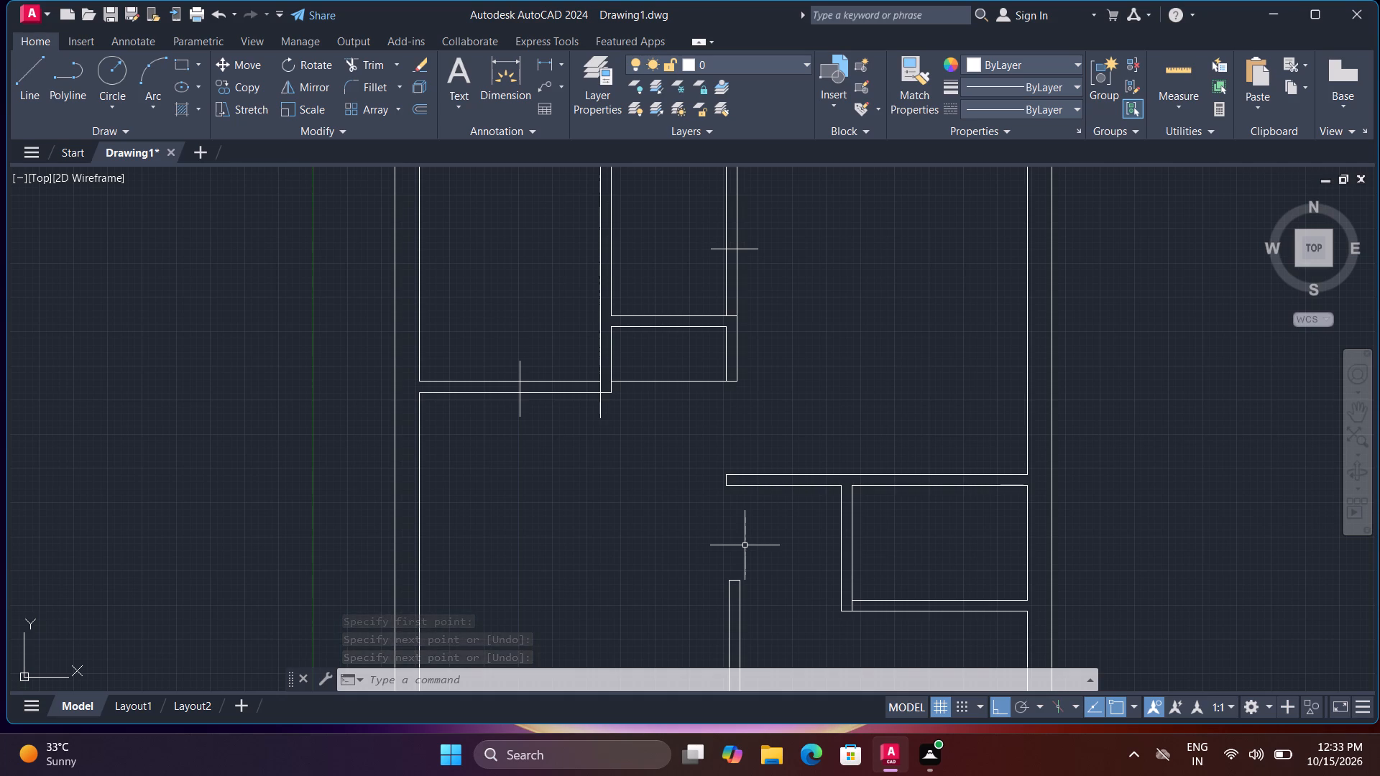
{"action": "middle_click_drag", "start_coordinate": [908, 582], "coordinate": [803, 494]}
{"action": "middle_click", "coordinate": [803, 494]}
{"action": "scroll", "coordinate": [908, 597], "scroll_direction": "up", "scroll_amount": 3}
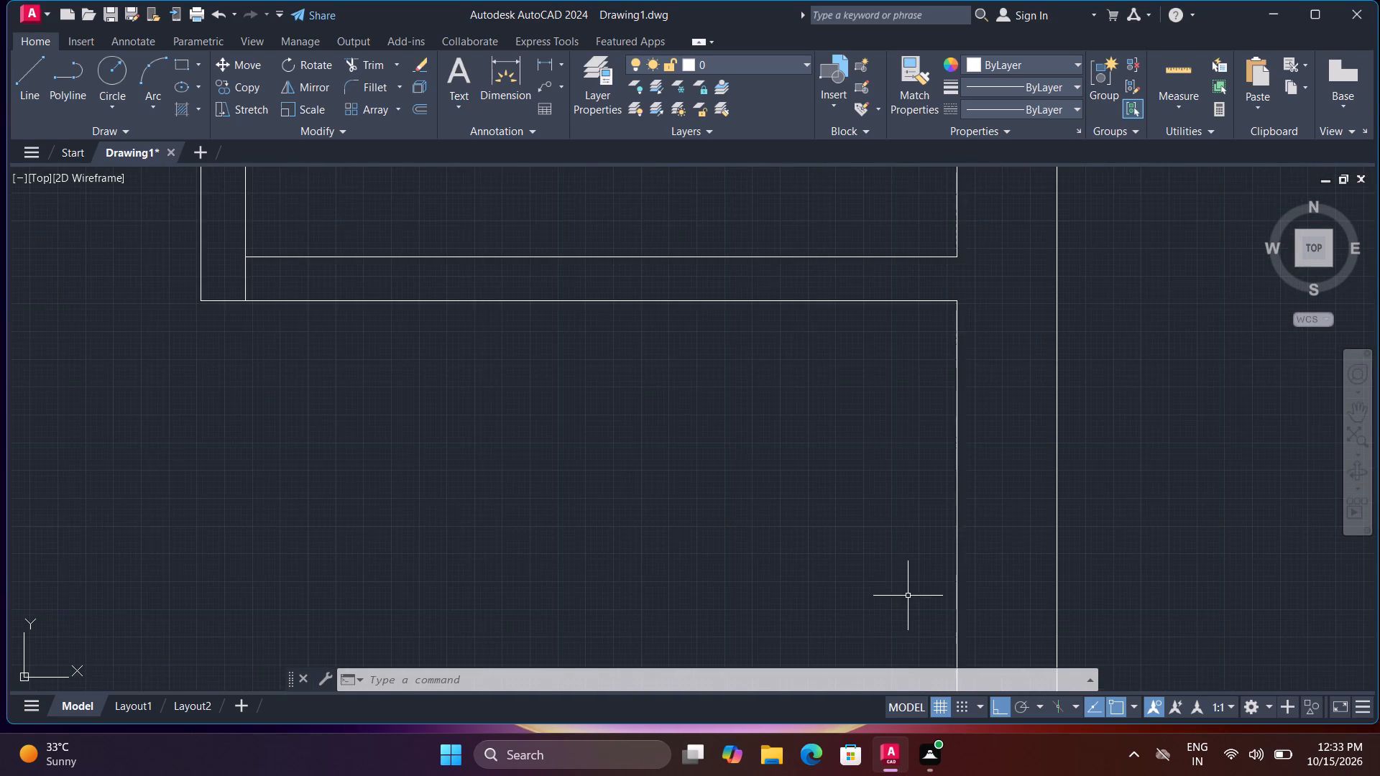
{"action": "scroll", "coordinate": [877, 593], "scroll_direction": "down", "scroll_amount": 2}
{"action": "key", "text": "space"}
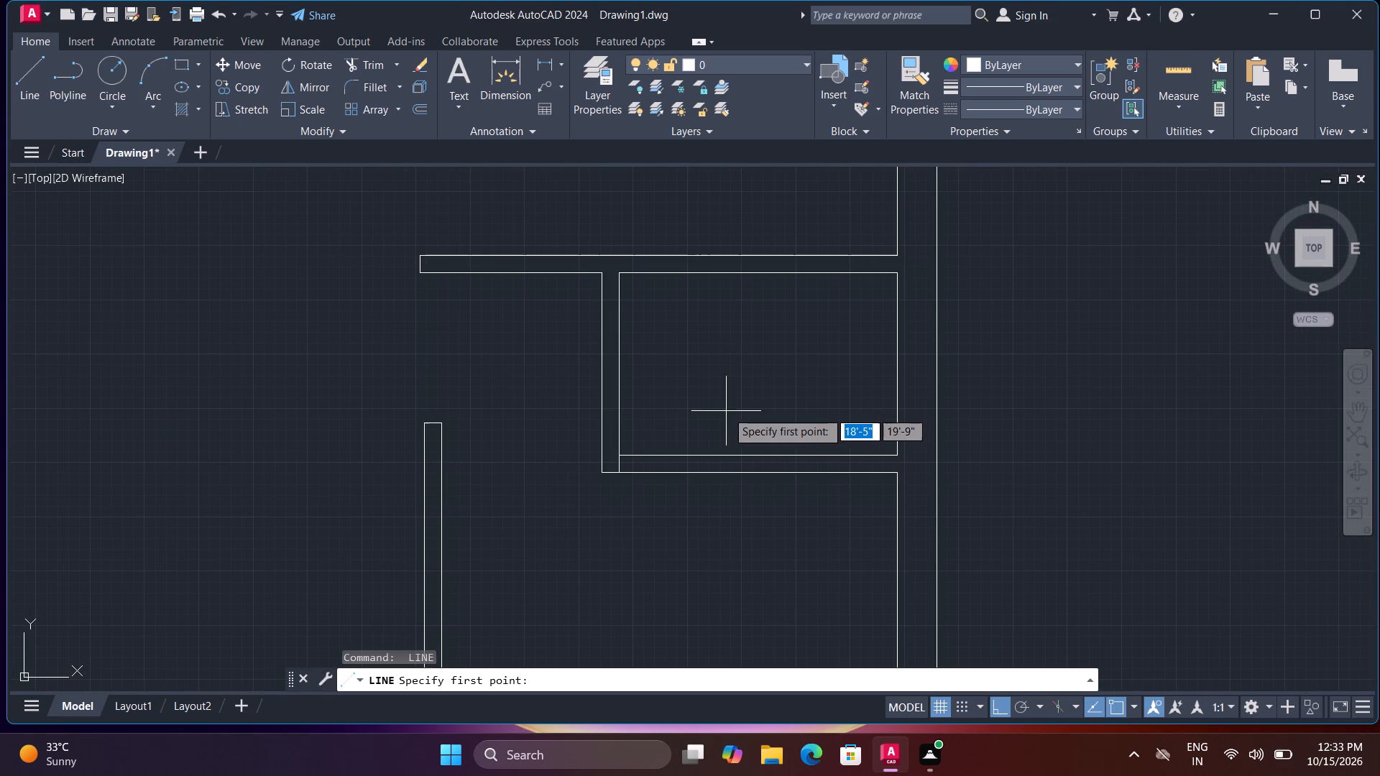
{"action": "left_click", "coordinate": [737, 410]}
{"action": "left_click", "coordinate": [758, 561]}
{"action": "key", "text": "space"}
Draw two horizontal lines across the right outer wall beside the large room below the small right-hand room, marking an opening.
{"action": "scroll", "coordinate": [758, 559], "scroll_direction": "down", "scroll_amount": 2}
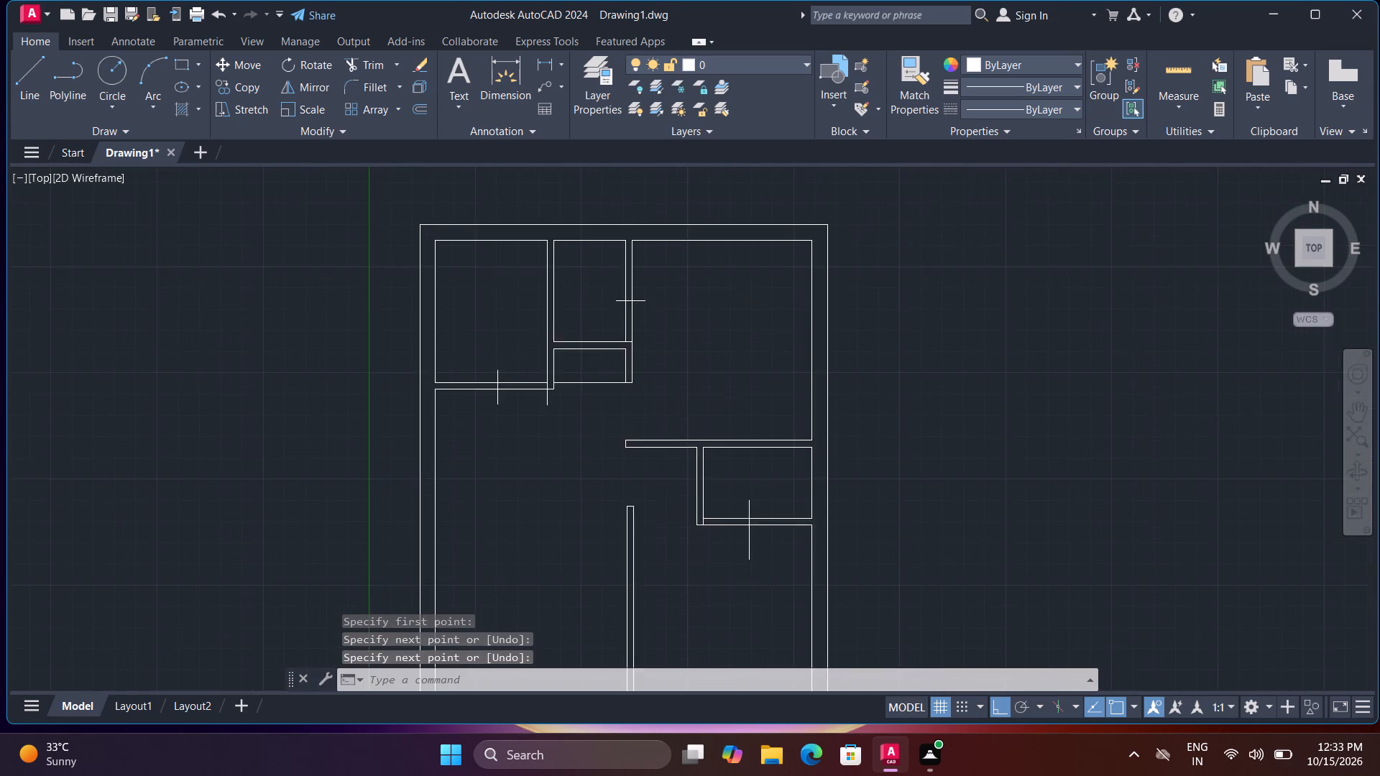
{"action": "scroll", "coordinate": [758, 559], "scroll_direction": "down", "scroll_amount": 1}
{"action": "middle_click_drag", "start_coordinate": [752, 591], "coordinate": [810, 405]}
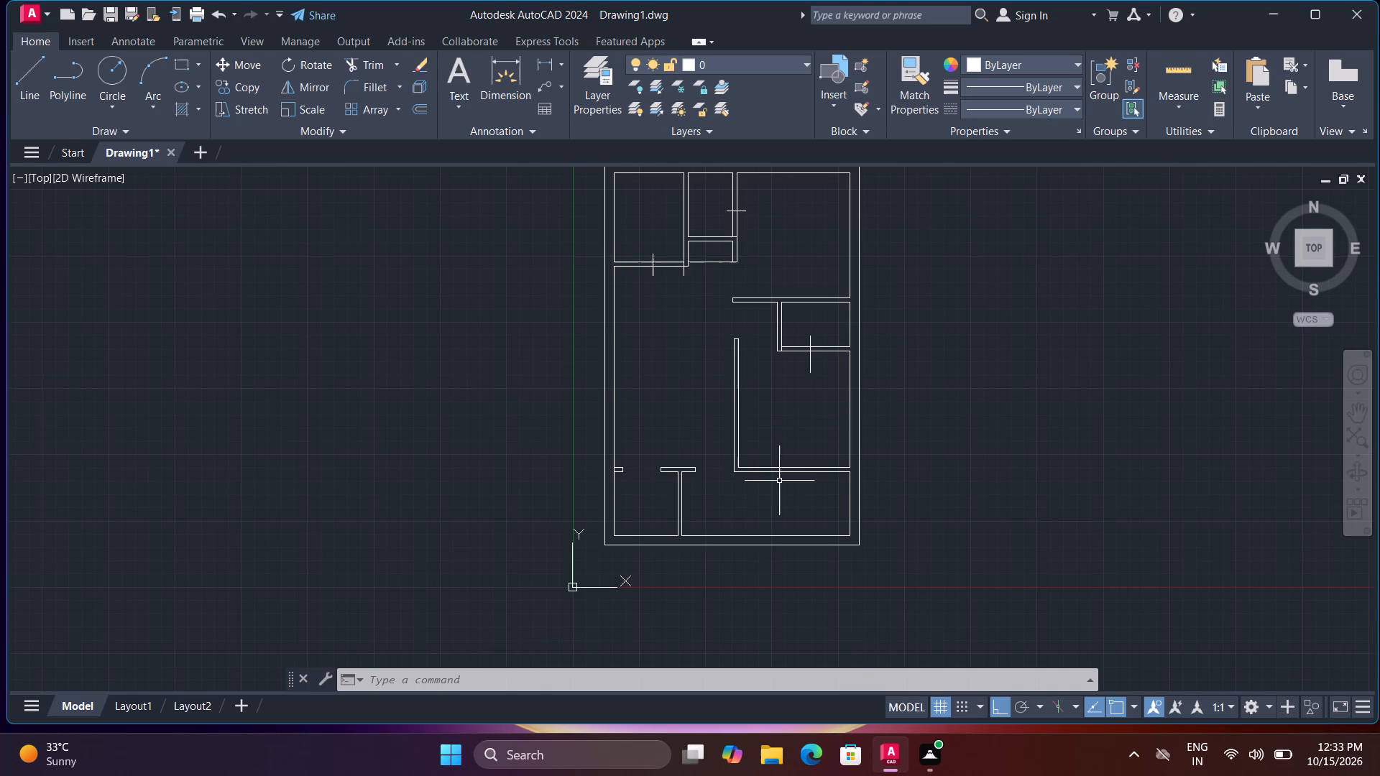
{"action": "middle_click_drag", "start_coordinate": [886, 460], "coordinate": [811, 536]}
{"action": "scroll", "coordinate": [788, 492], "scroll_direction": "up", "scroll_amount": 2}
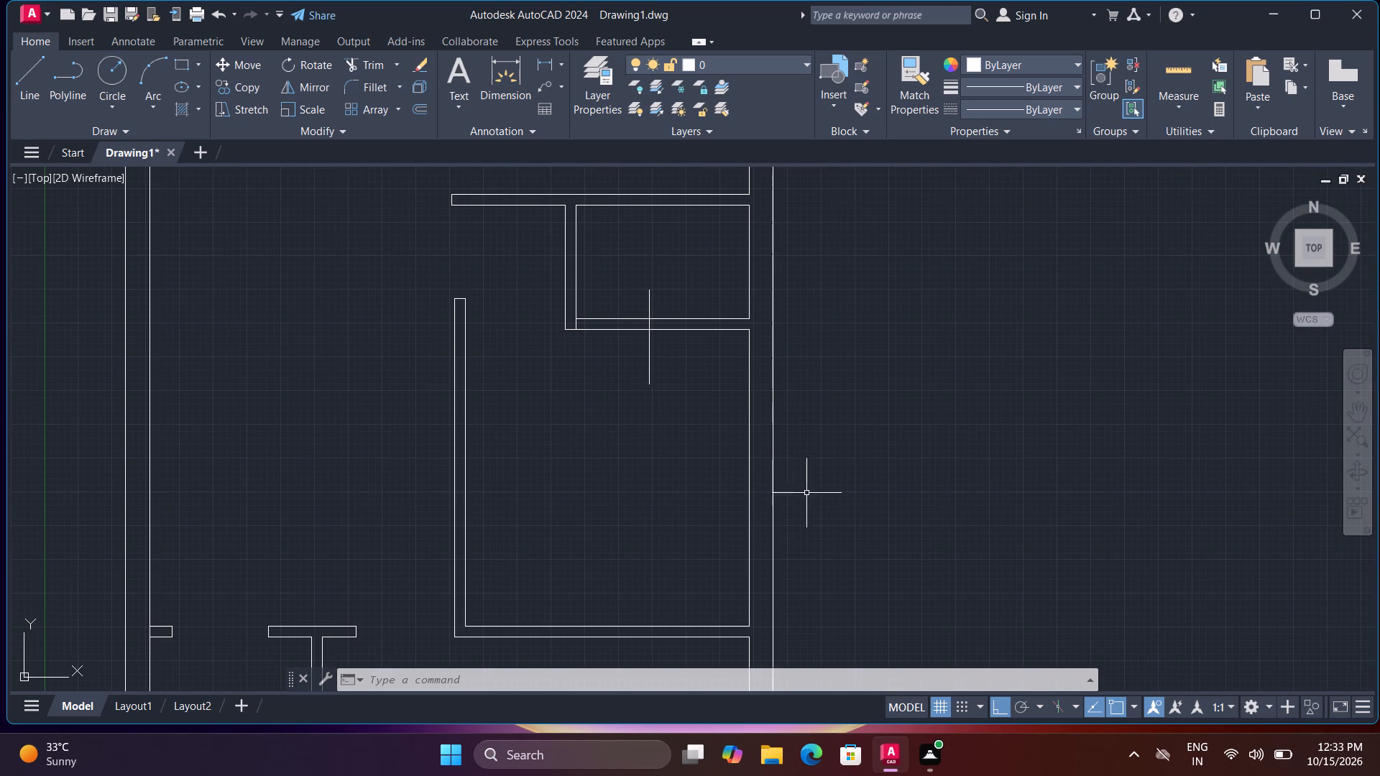
{"action": "key", "text": "space"}
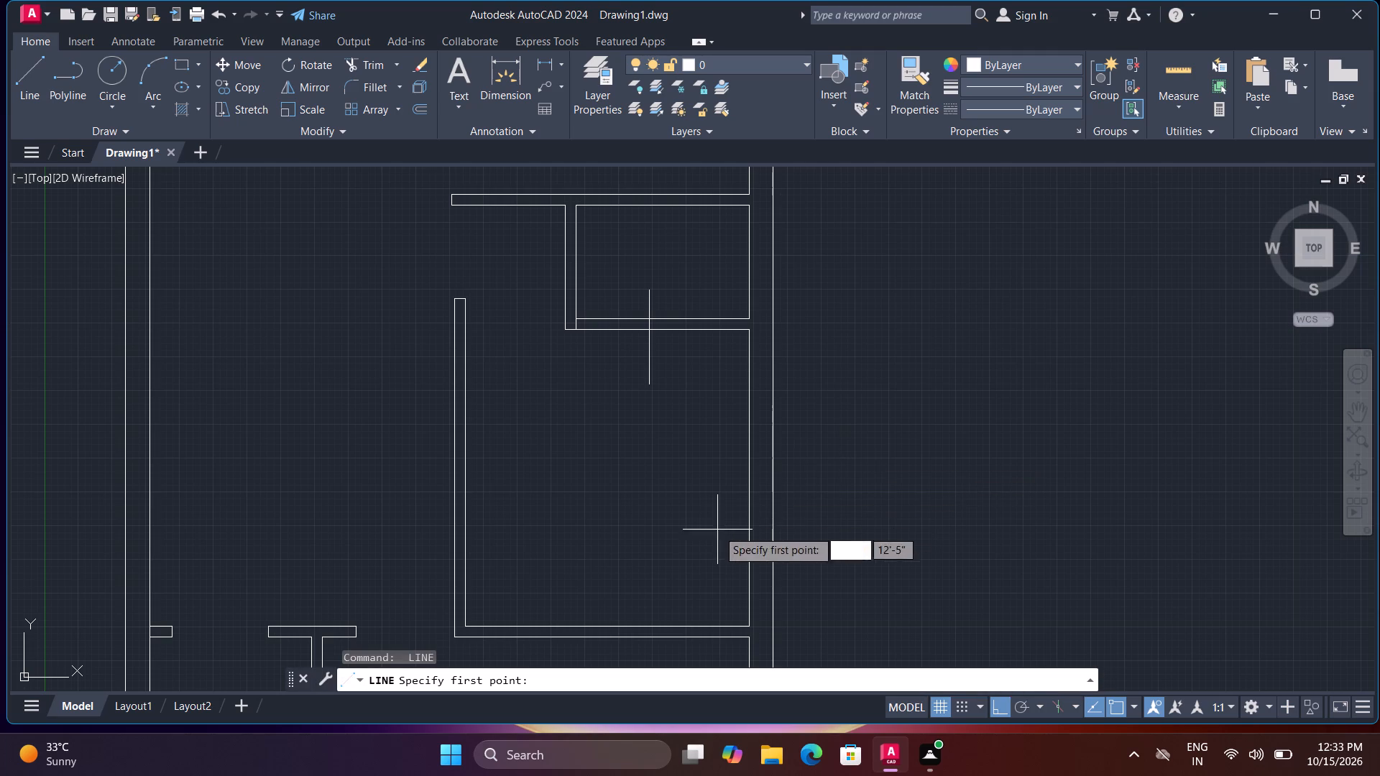
{"action": "left_click", "coordinate": [705, 539]}
{"action": "left_click", "coordinate": [888, 541]}
{"action": "key", "text": "space"}
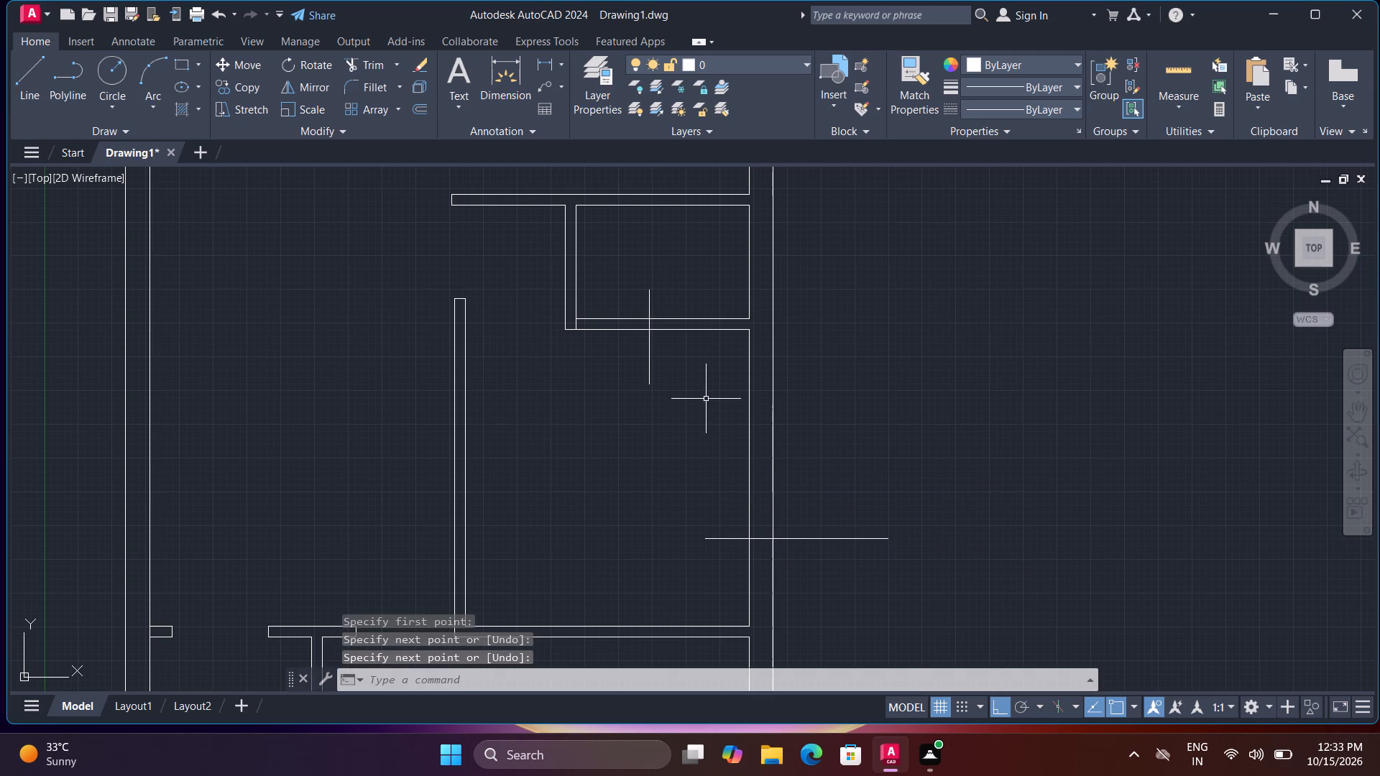
{"action": "key", "text": "space"}
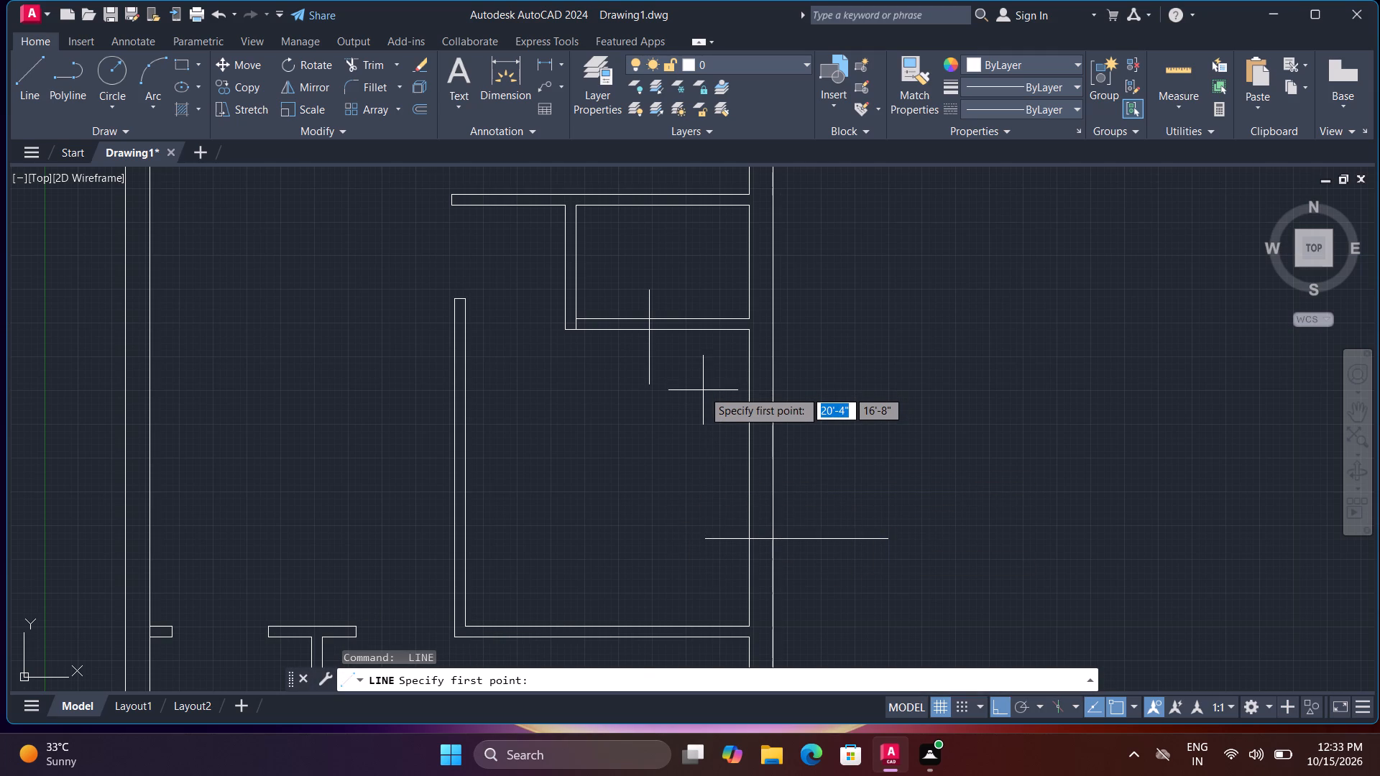
{"action": "left_click", "coordinate": [705, 405]}
{"action": "left_click", "coordinate": [893, 400]}
{"action": "key", "text": "space"}
Draw two horizontal lines across the right outer wall beside the small right-hand room, marking an opening.
{"action": "scroll", "coordinate": [864, 342], "scroll_direction": "up", "scroll_amount": 1}
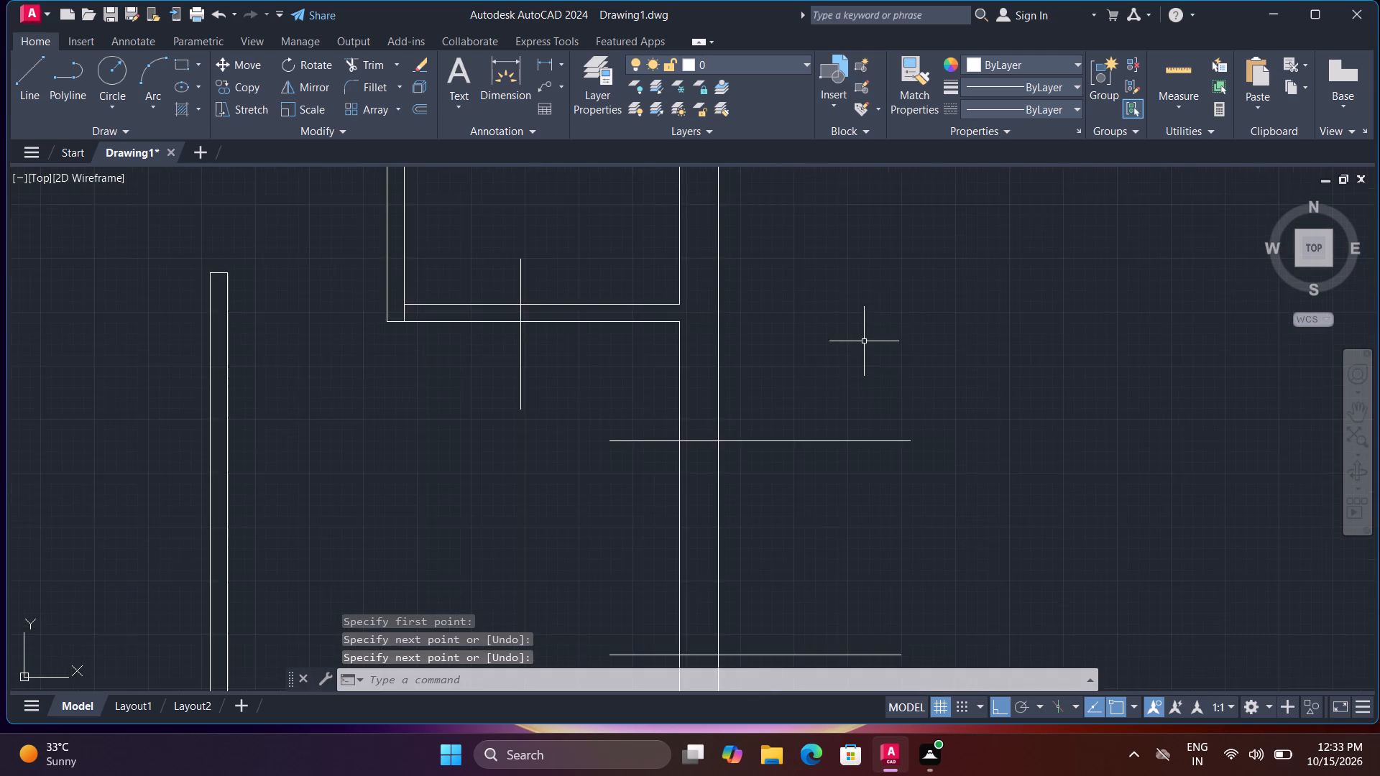
{"action": "middle_click_drag", "start_coordinate": [867, 377], "coordinate": [928, 619]}
{"action": "scroll", "coordinate": [855, 500], "scroll_direction": "down", "scroll_amount": 1}
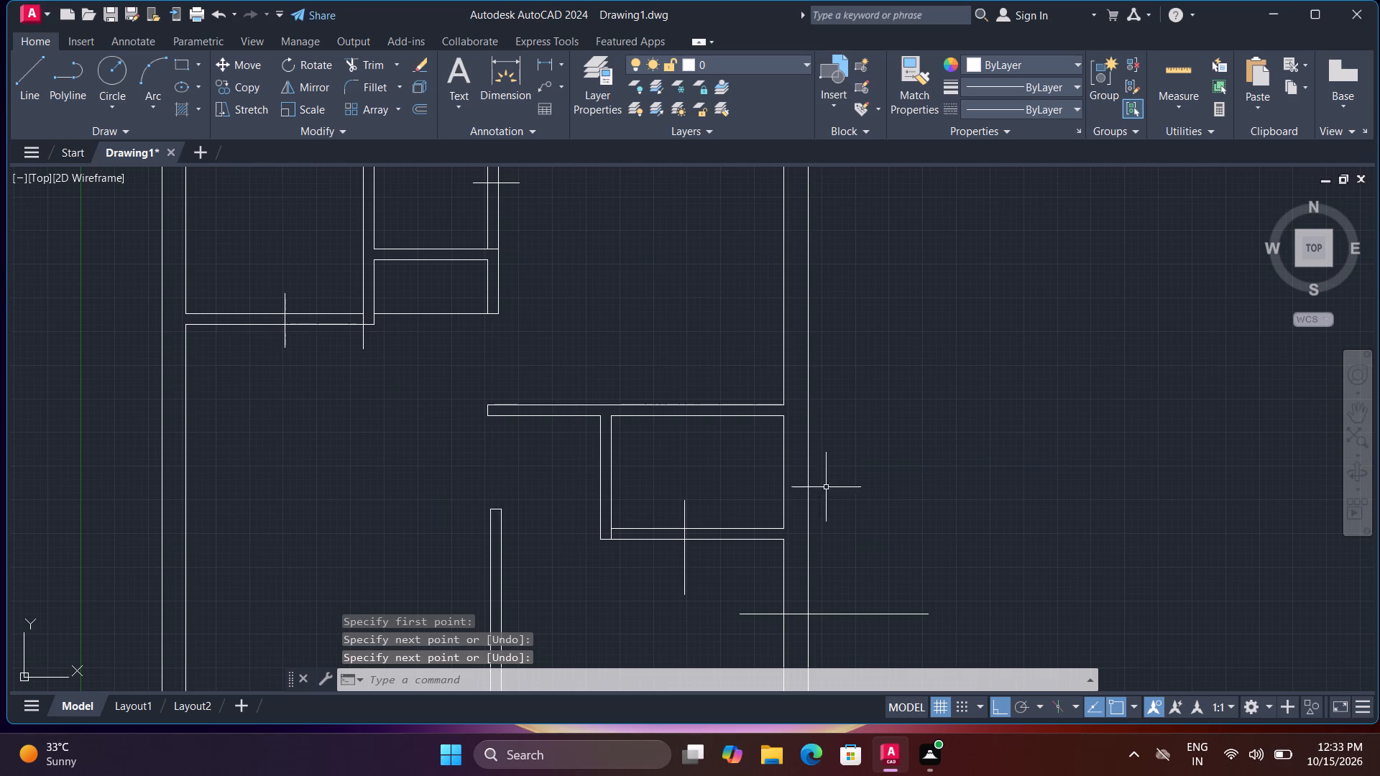
{"action": "key", "text": "space"}
{"action": "left_click", "coordinate": [763, 443]}
{"action": "left_click", "coordinate": [873, 438]}
{"action": "key", "text": "space"}
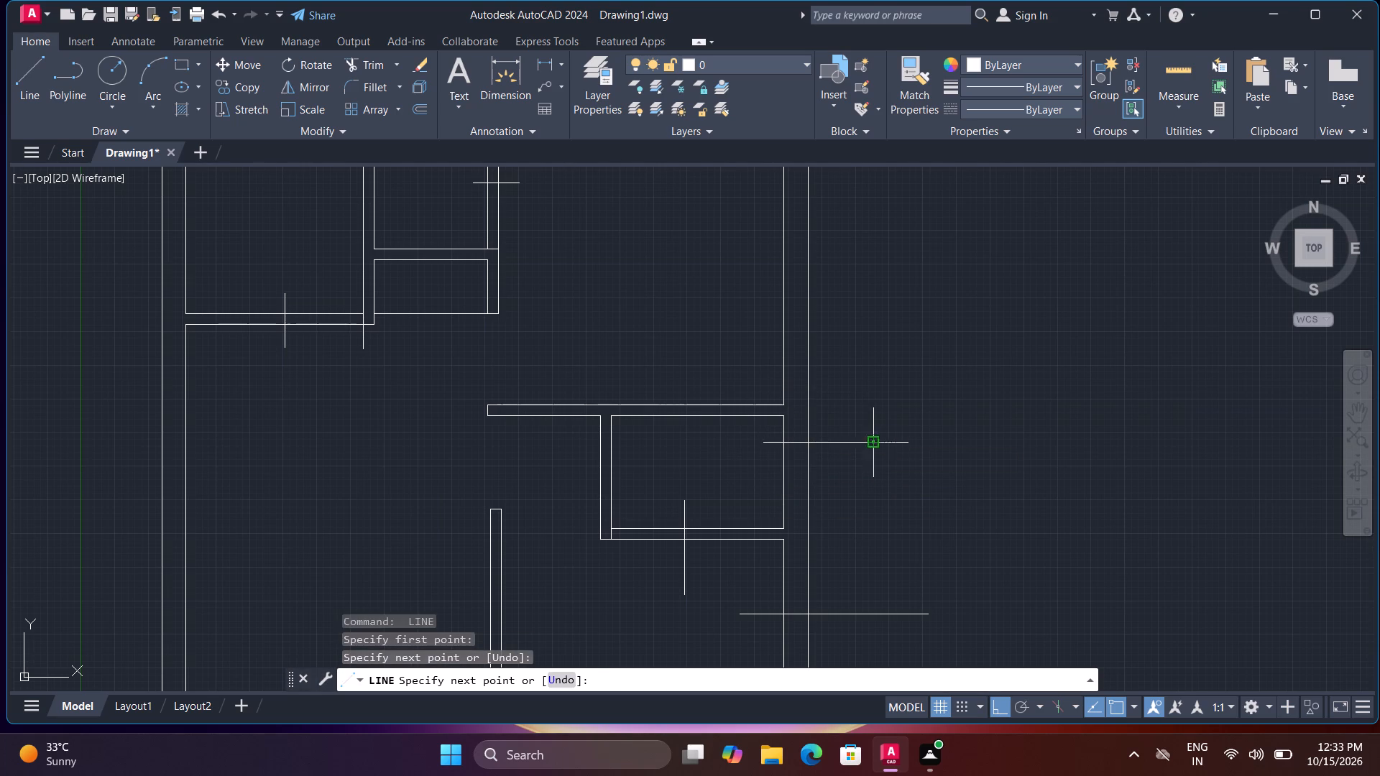
{"action": "key", "text": "space"}
{"action": "left_click", "coordinate": [763, 495]}
{"action": "left_click", "coordinate": [864, 499]}
{"action": "key", "text": "space"}
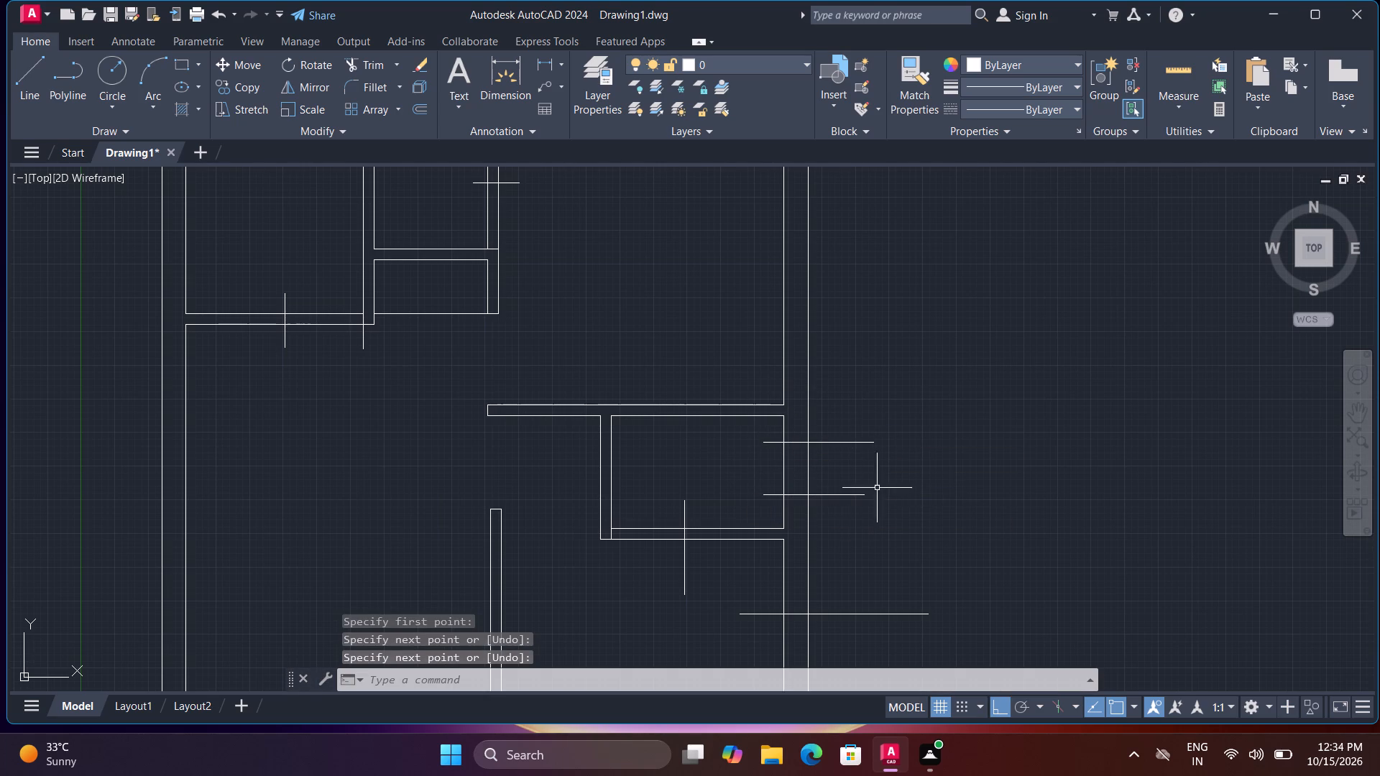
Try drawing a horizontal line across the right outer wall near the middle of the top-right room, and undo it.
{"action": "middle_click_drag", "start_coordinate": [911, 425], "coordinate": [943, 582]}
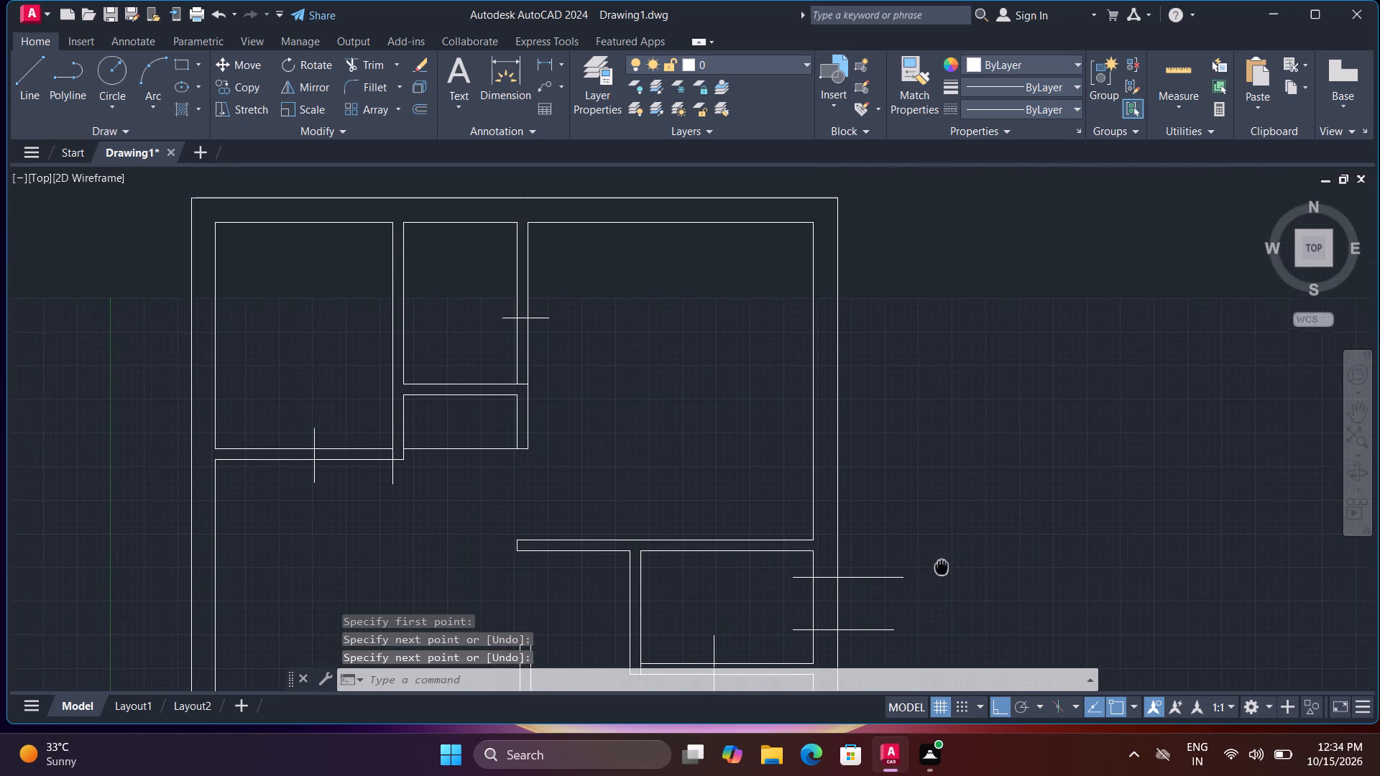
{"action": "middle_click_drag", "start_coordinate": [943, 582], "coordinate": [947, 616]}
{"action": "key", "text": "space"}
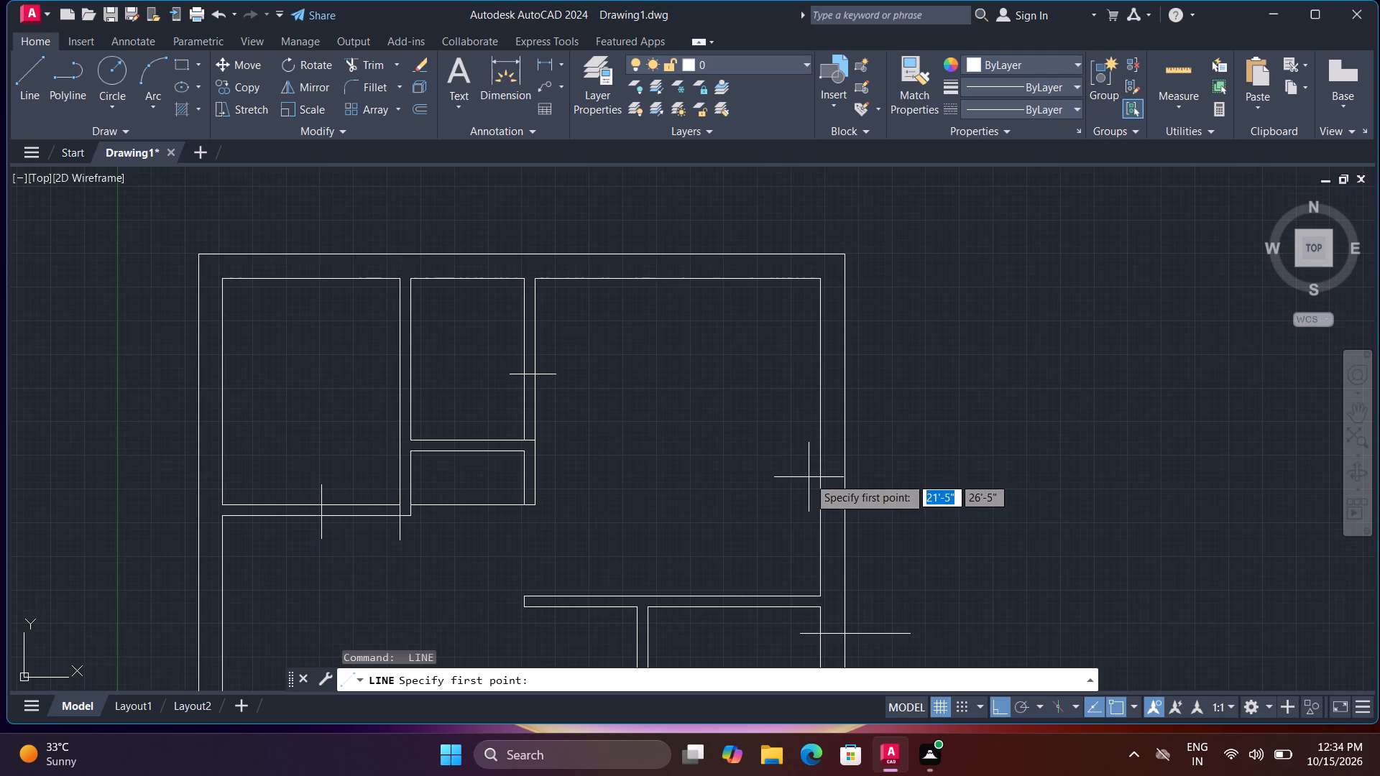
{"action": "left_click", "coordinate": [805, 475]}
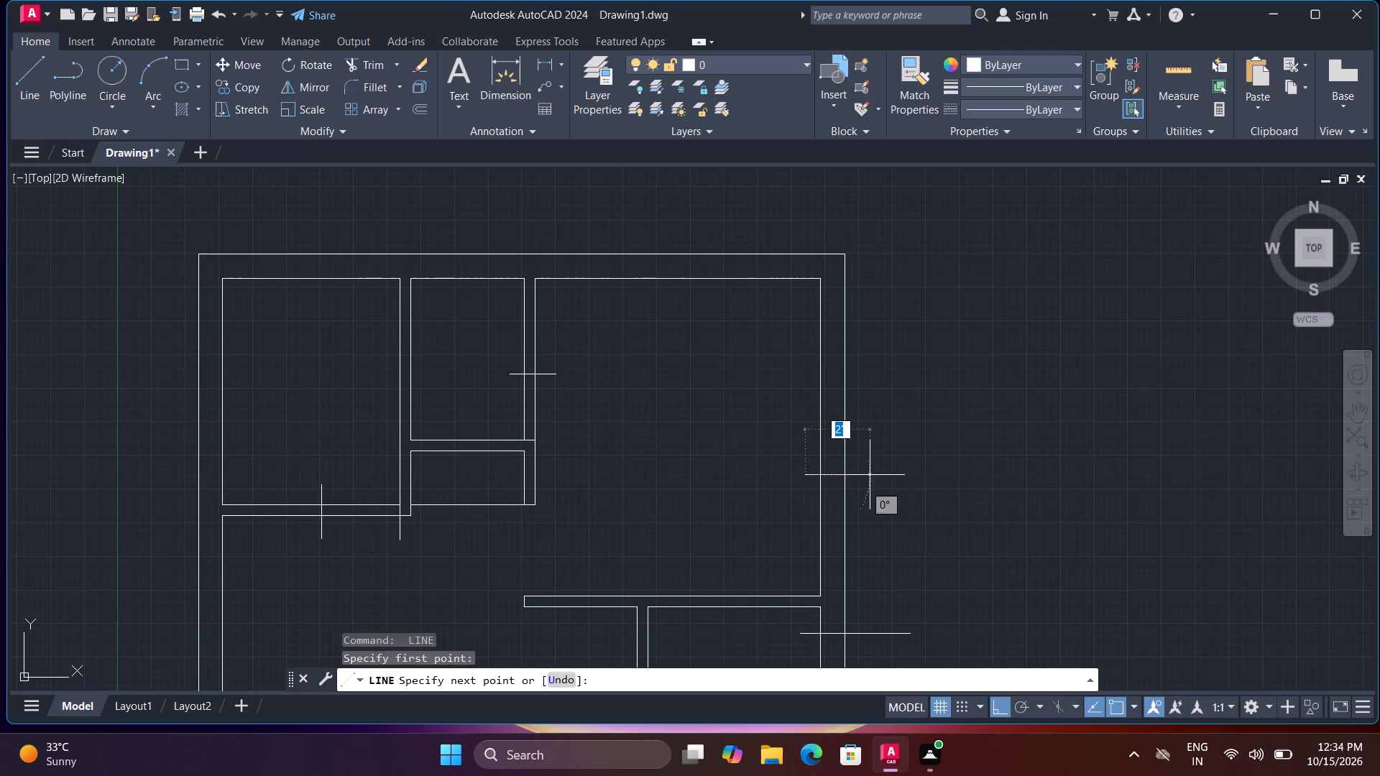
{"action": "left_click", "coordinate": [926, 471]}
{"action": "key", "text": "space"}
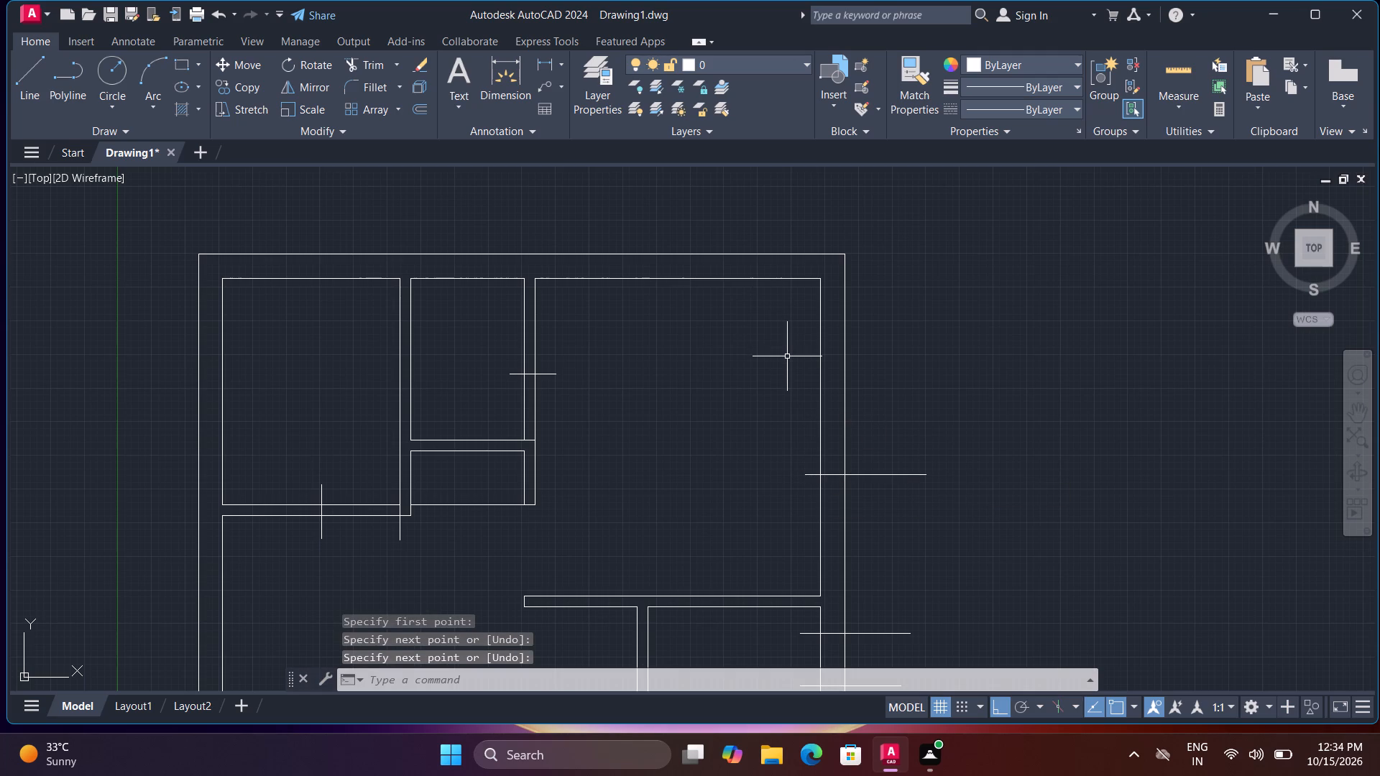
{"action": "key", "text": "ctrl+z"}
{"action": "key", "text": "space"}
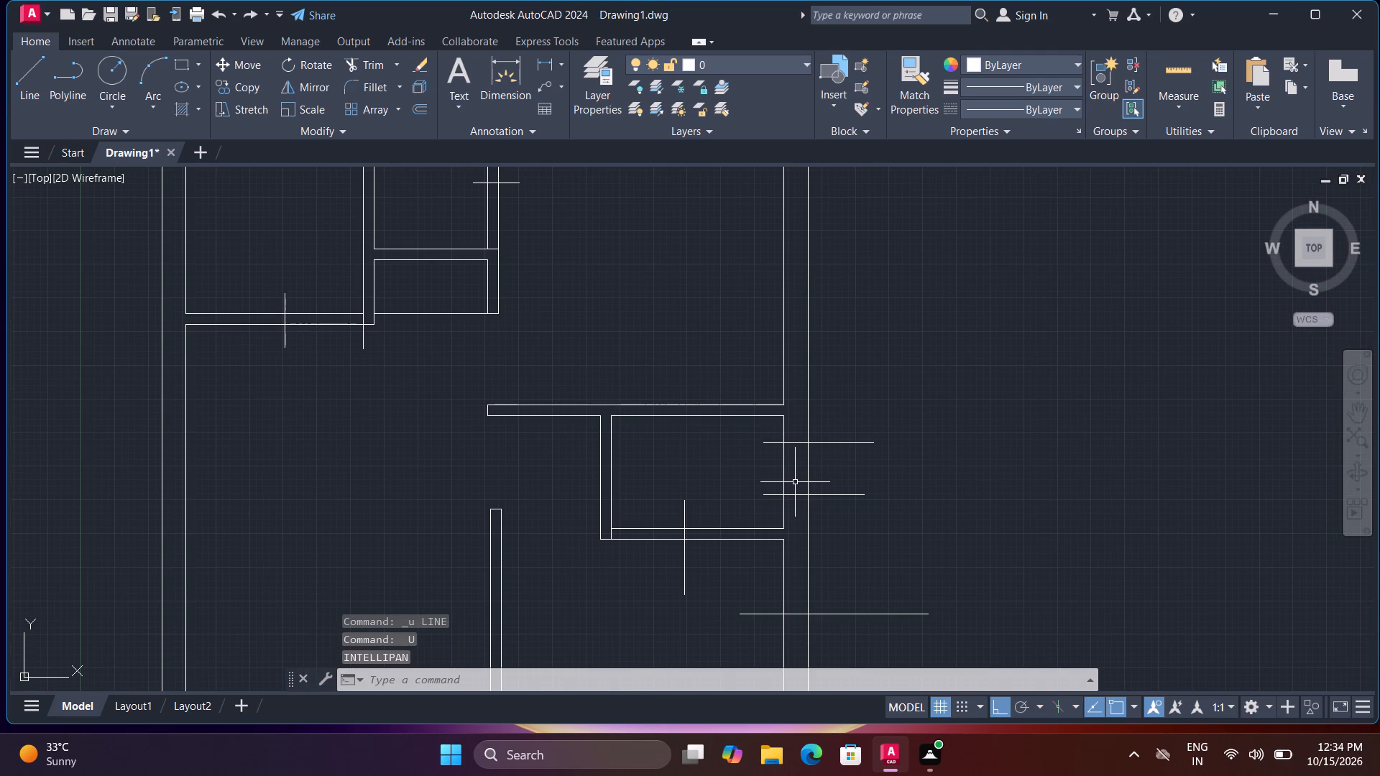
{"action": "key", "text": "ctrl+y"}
Draw two horizontal lines across the top-right room's outer wall, one in its upper part and one about 4'-8" long in its lower part.
{"action": "type", "text": "l"}
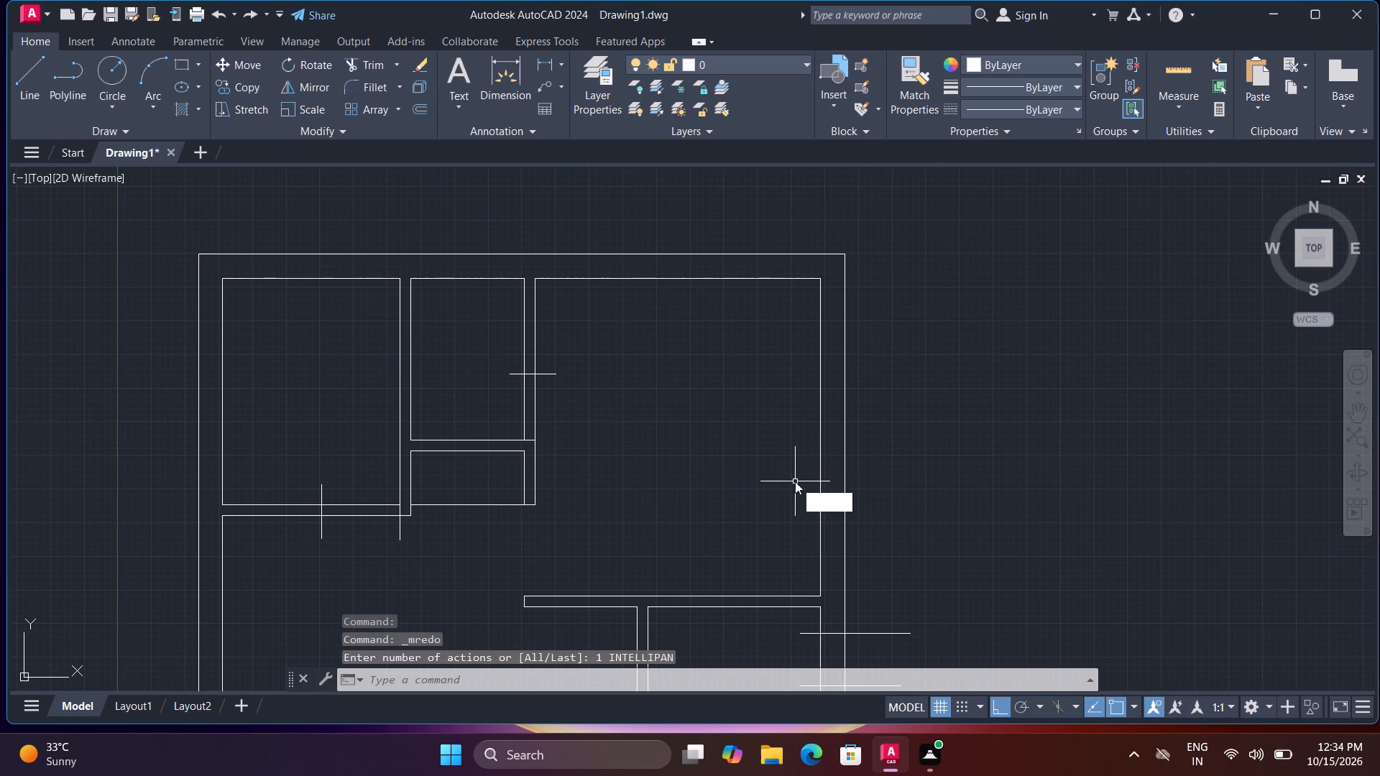
{"action": "key", "text": "space"}
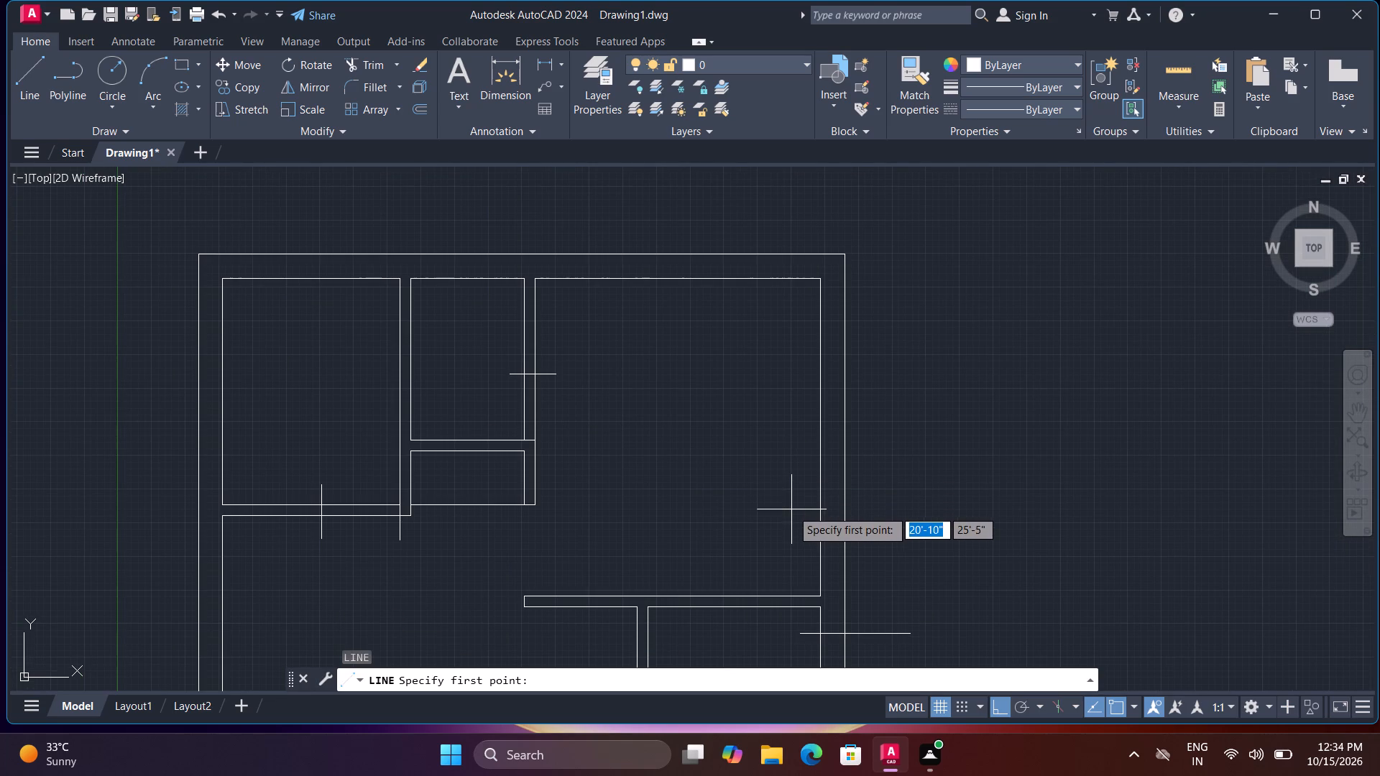
{"action": "left_click", "coordinate": [781, 359]}
{"action": "left_click", "coordinate": [941, 362]}
{"action": "key", "text": "space"}
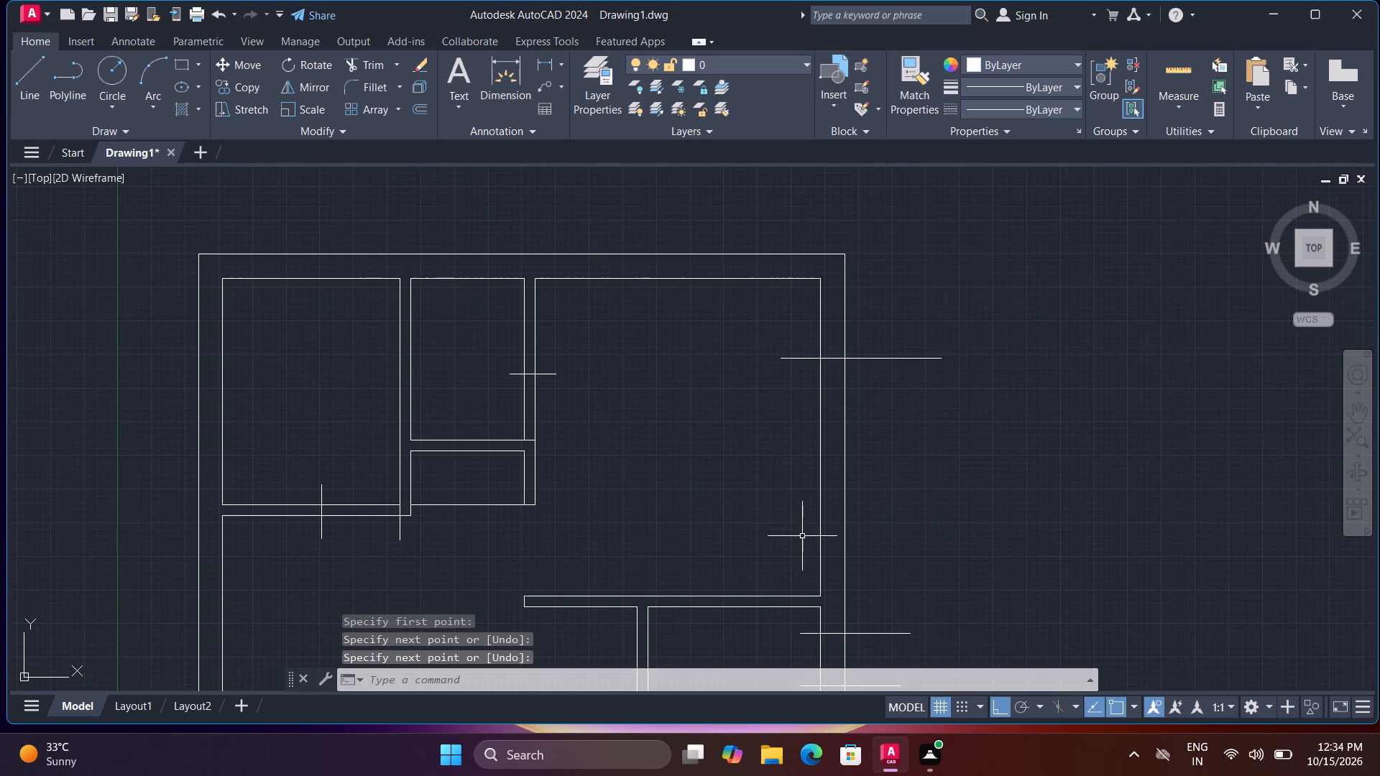
{"action": "key", "text": "space"}
{"action": "left_click_drag", "start_coordinate": [796, 524], "coordinate": [809, 525]}
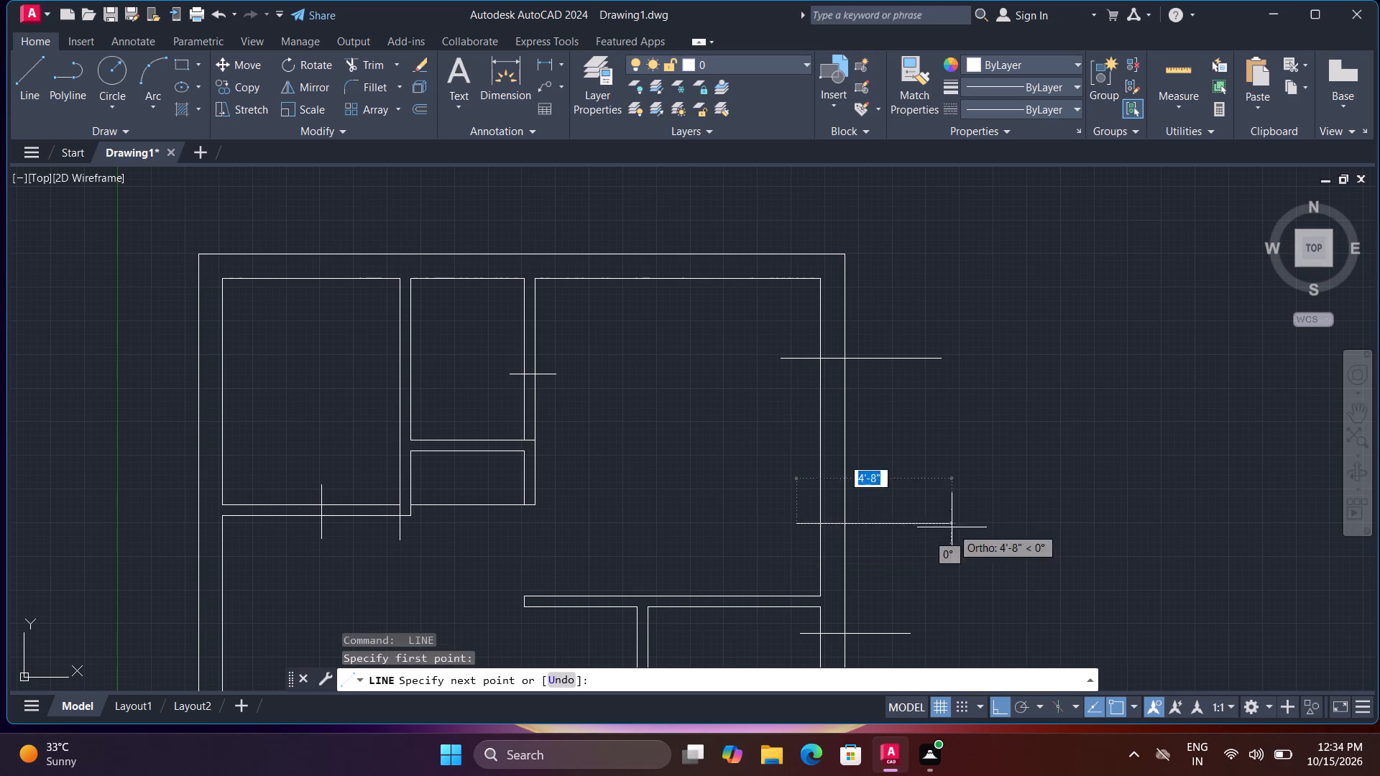
{"action": "left_click", "coordinate": [954, 528]}
{"action": "key", "text": "space"}
Draw two vertical lines across the top outer wall above the small top-middle room, marking an opening.
{"action": "scroll", "coordinate": [888, 407], "scroll_direction": "down", "scroll_amount": 2}
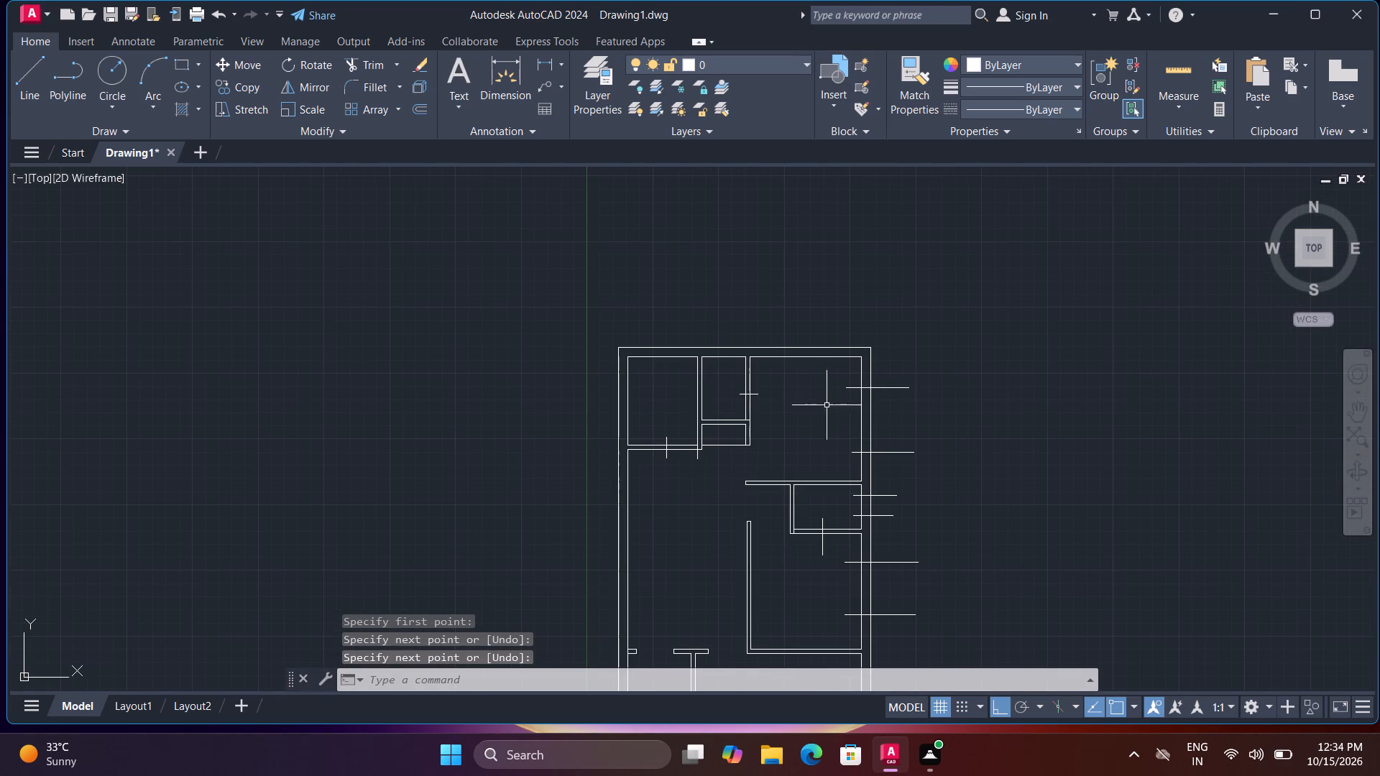
{"action": "middle_click_drag", "start_coordinate": [854, 423], "coordinate": [1101, 583]}
{"action": "scroll", "coordinate": [899, 451], "scroll_direction": "up", "scroll_amount": 2}
{"action": "key", "text": "space"}
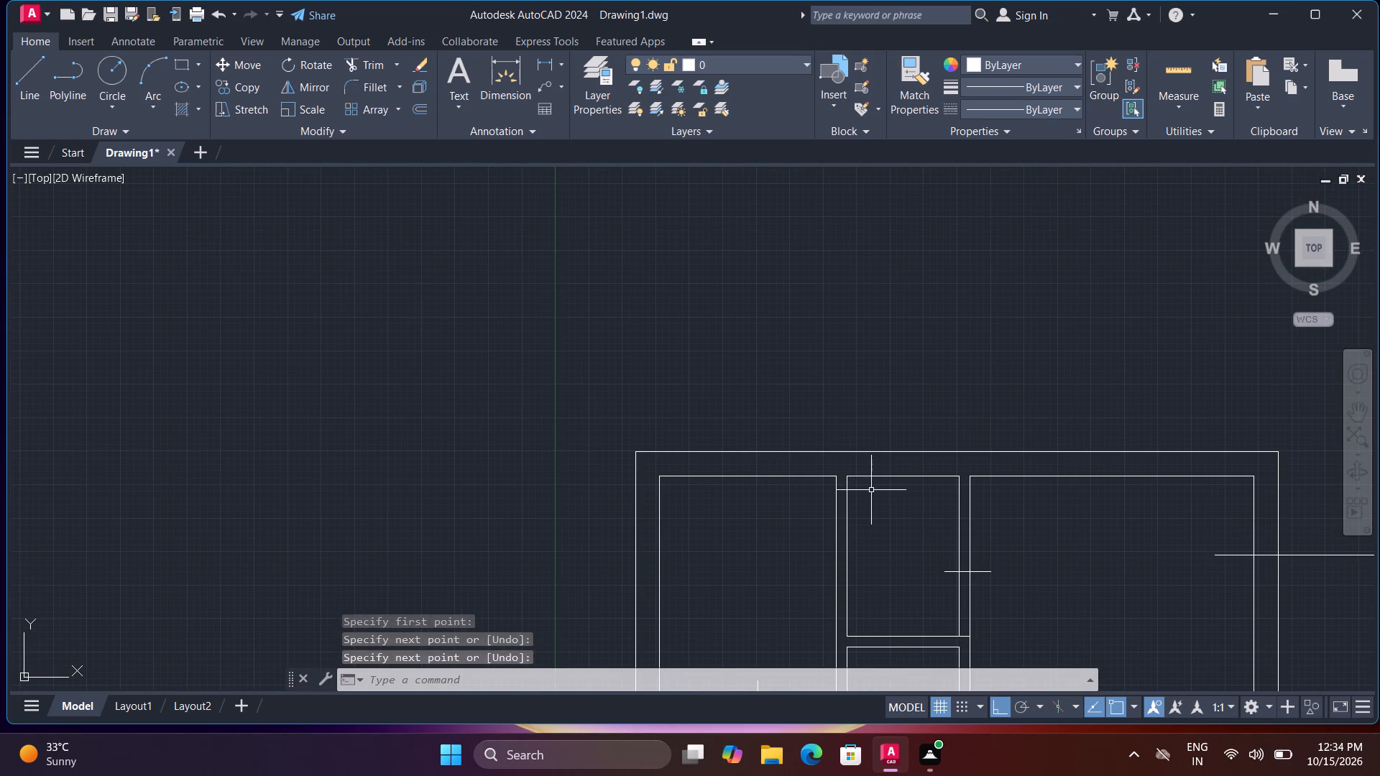
{"action": "left_click", "coordinate": [879, 490]}
{"action": "left_click", "coordinate": [887, 410]}
{"action": "key", "text": "space"}
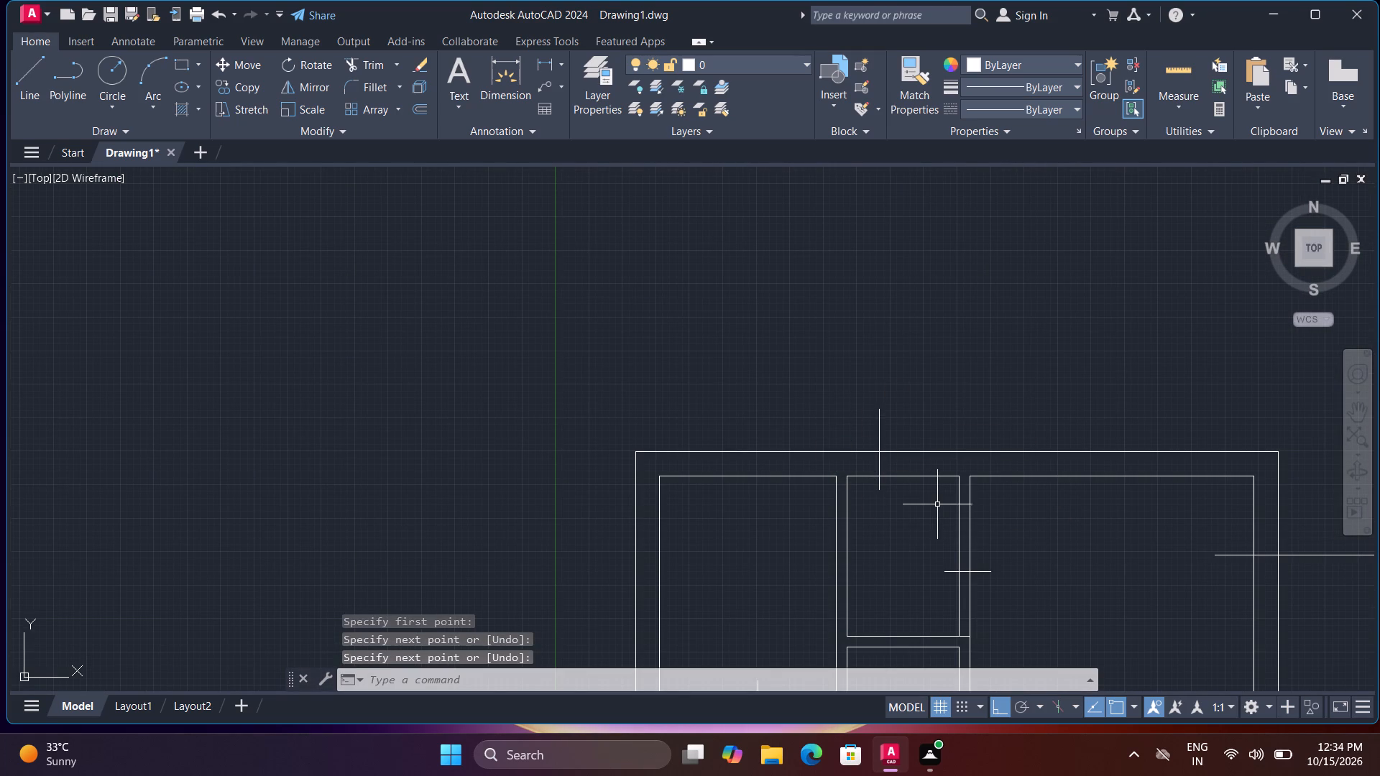
{"action": "key", "text": "space"}
{"action": "left_click", "coordinate": [936, 489]}
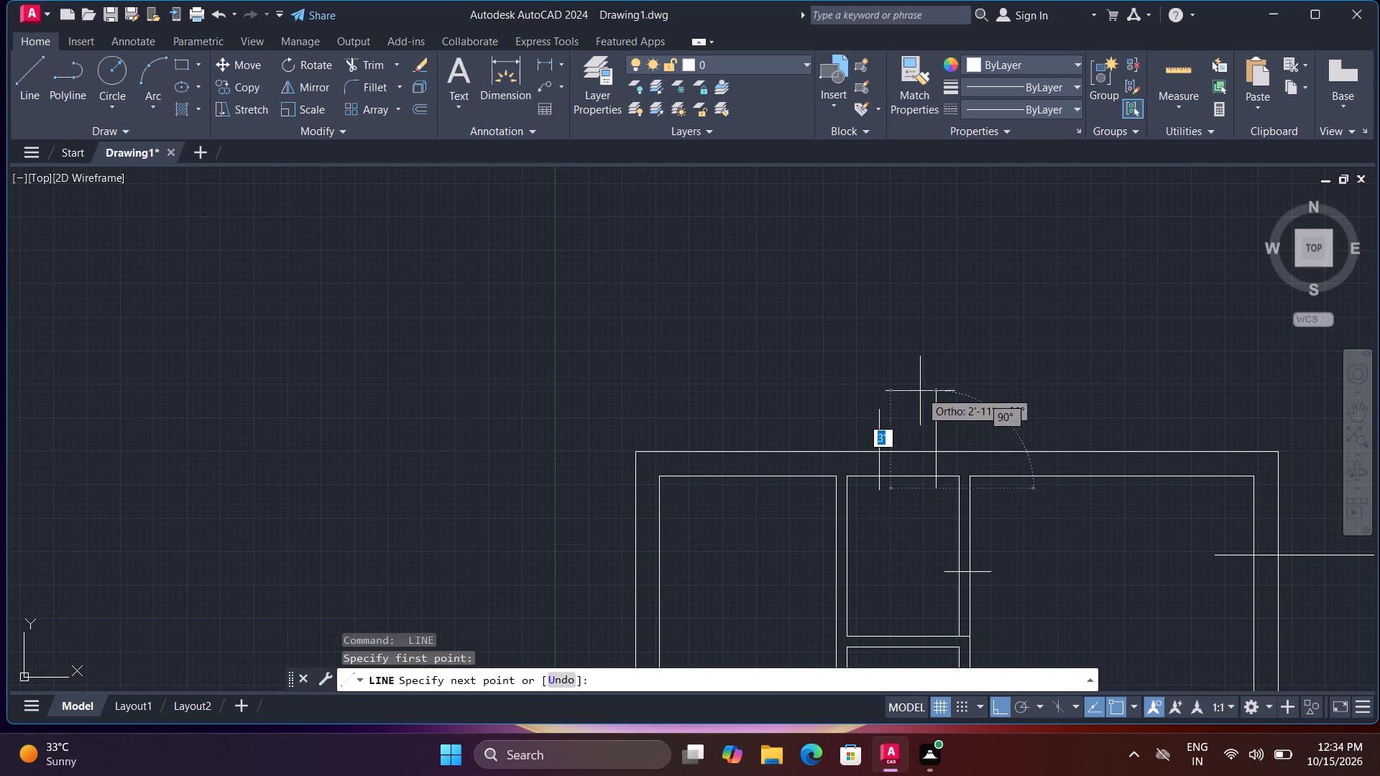
{"action": "left_click", "coordinate": [919, 387]}
{"action": "key", "text": "space"}
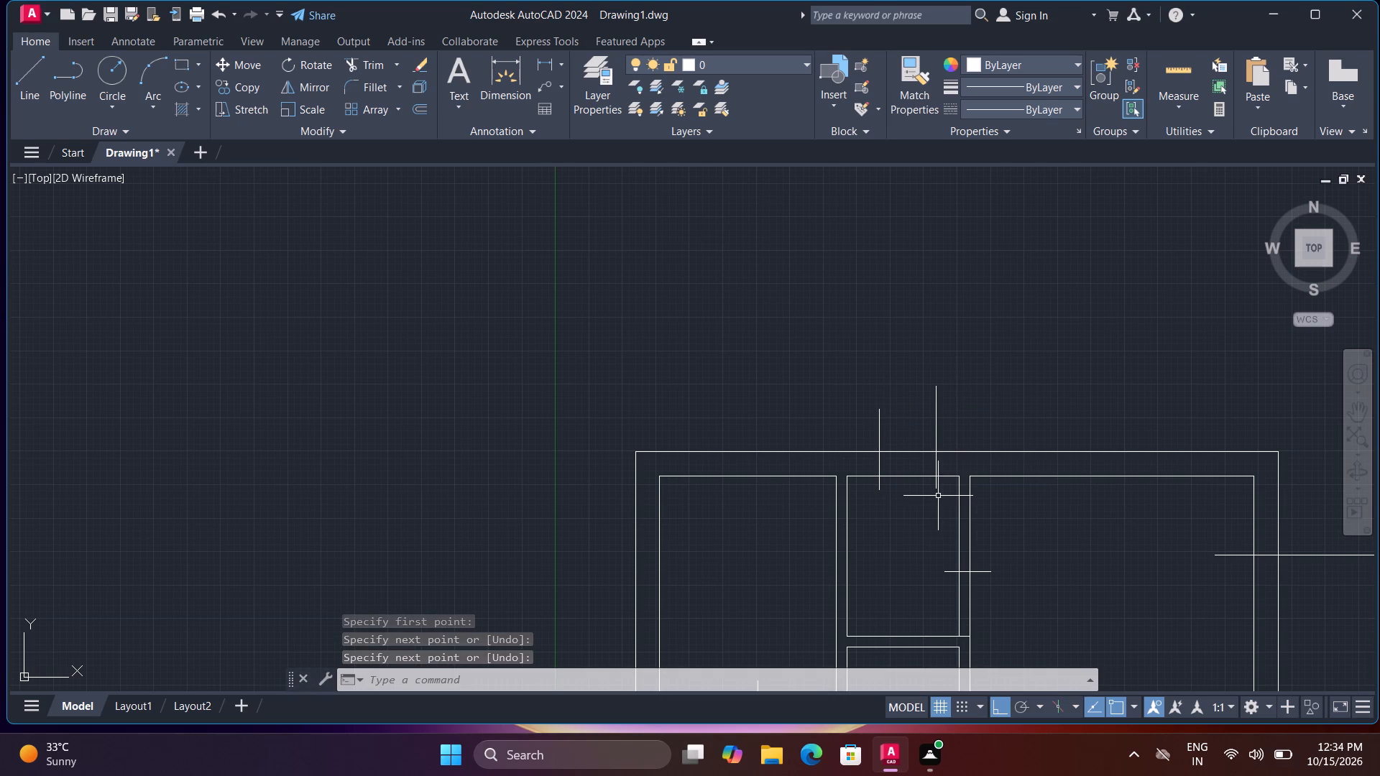
Draw two horizontal lines across the left outer wall beside the top-left room, marking an opening.
{"action": "middle_click_drag", "start_coordinate": [759, 551], "coordinate": [811, 451]}
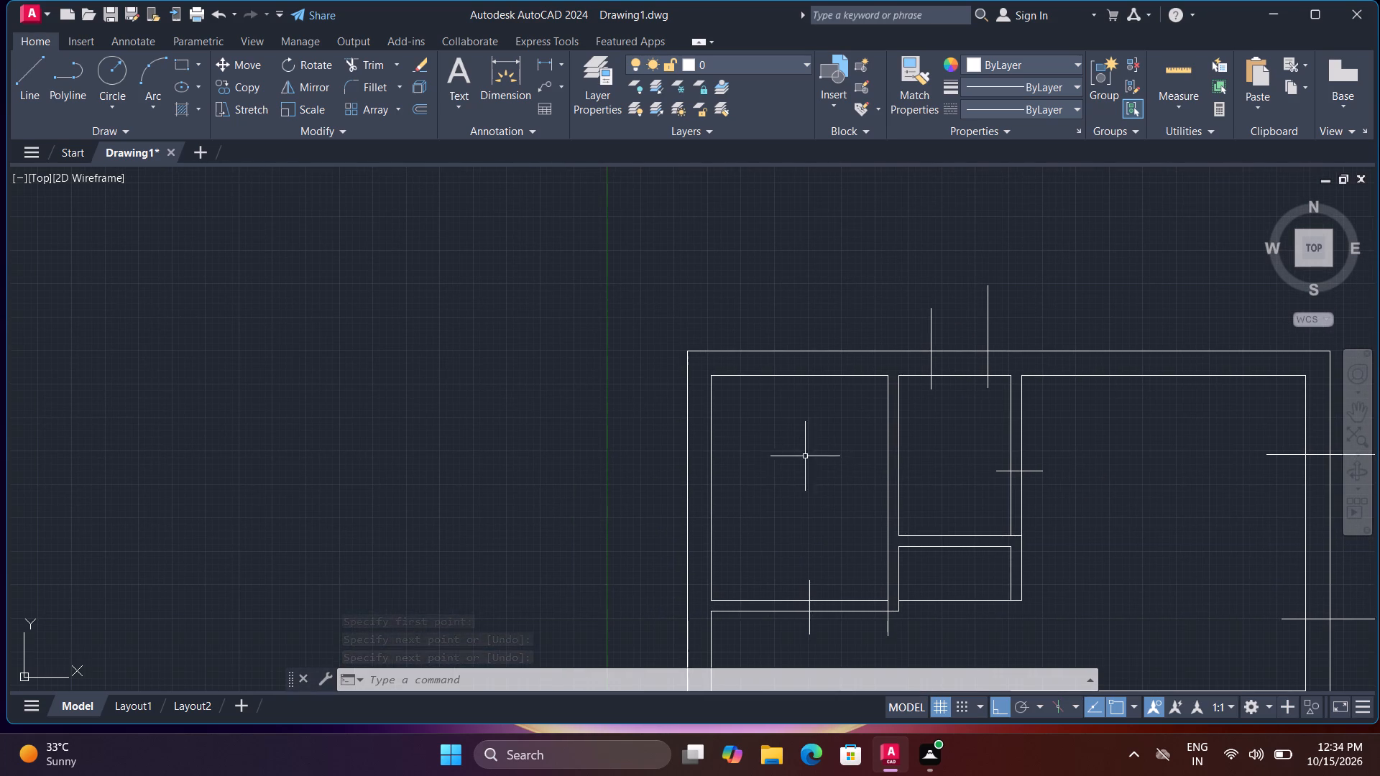
{"action": "key", "text": "space"}
{"action": "left_click", "coordinate": [735, 452]}
{"action": "left_click", "coordinate": [635, 435]}
{"action": "key", "text": "space"}
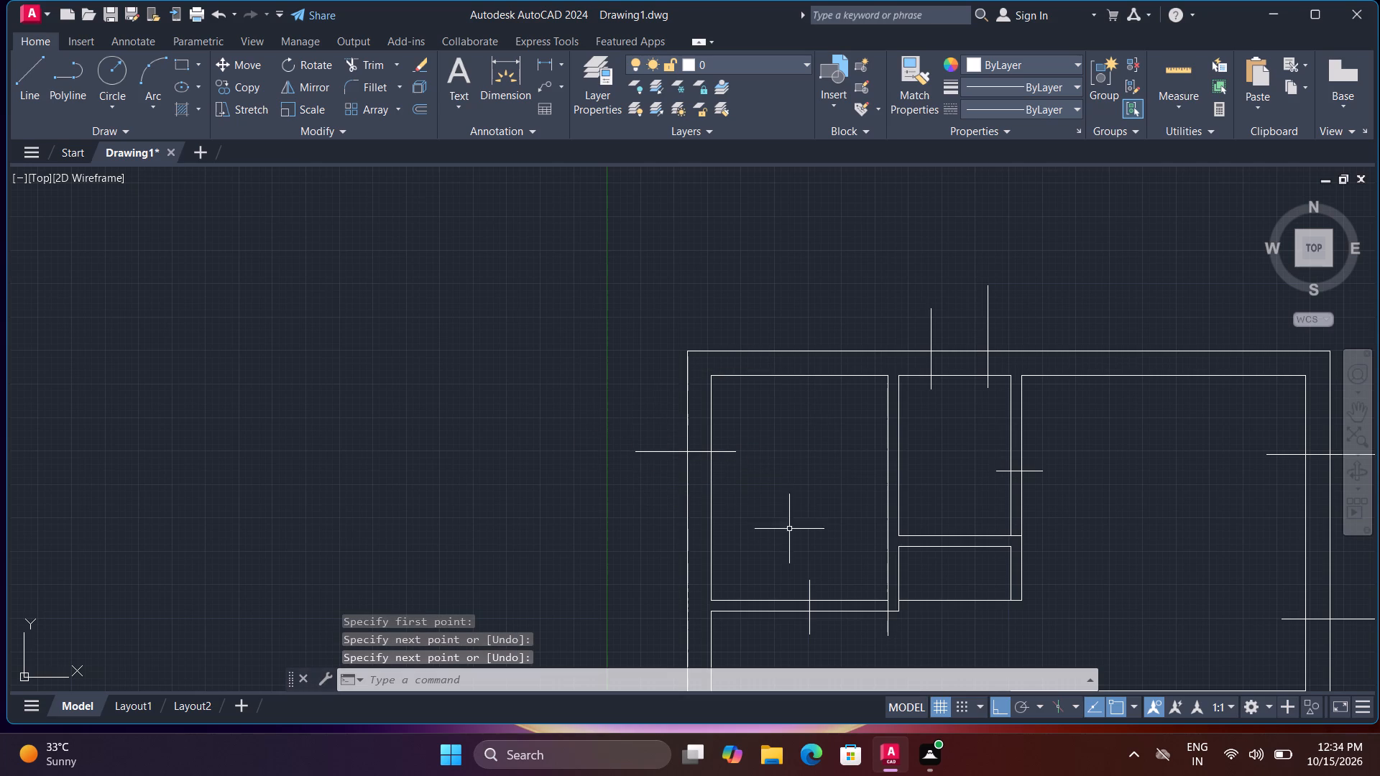
{"action": "key", "text": "space"}
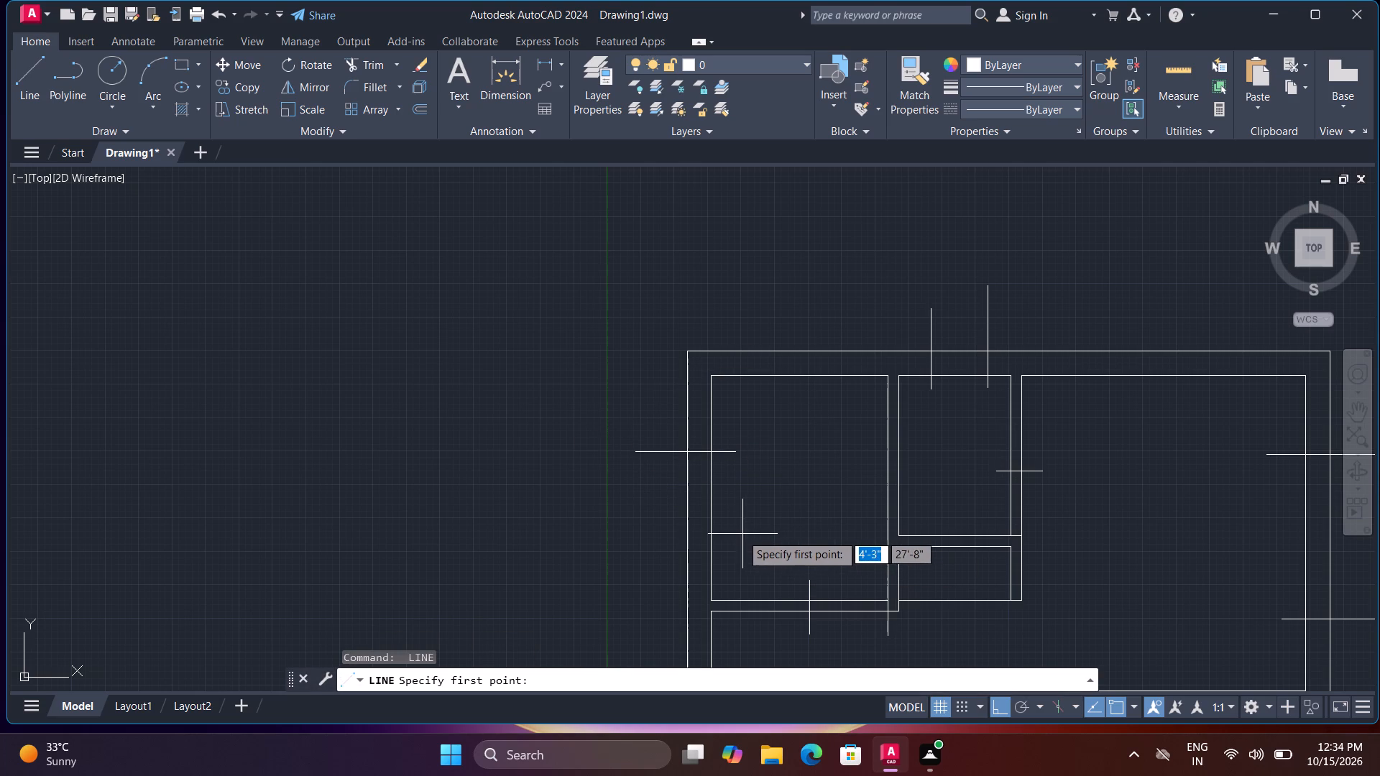
{"action": "left_click", "coordinate": [737, 534]}
{"action": "left_click", "coordinate": [648, 528]}
{"action": "key", "text": "space"}
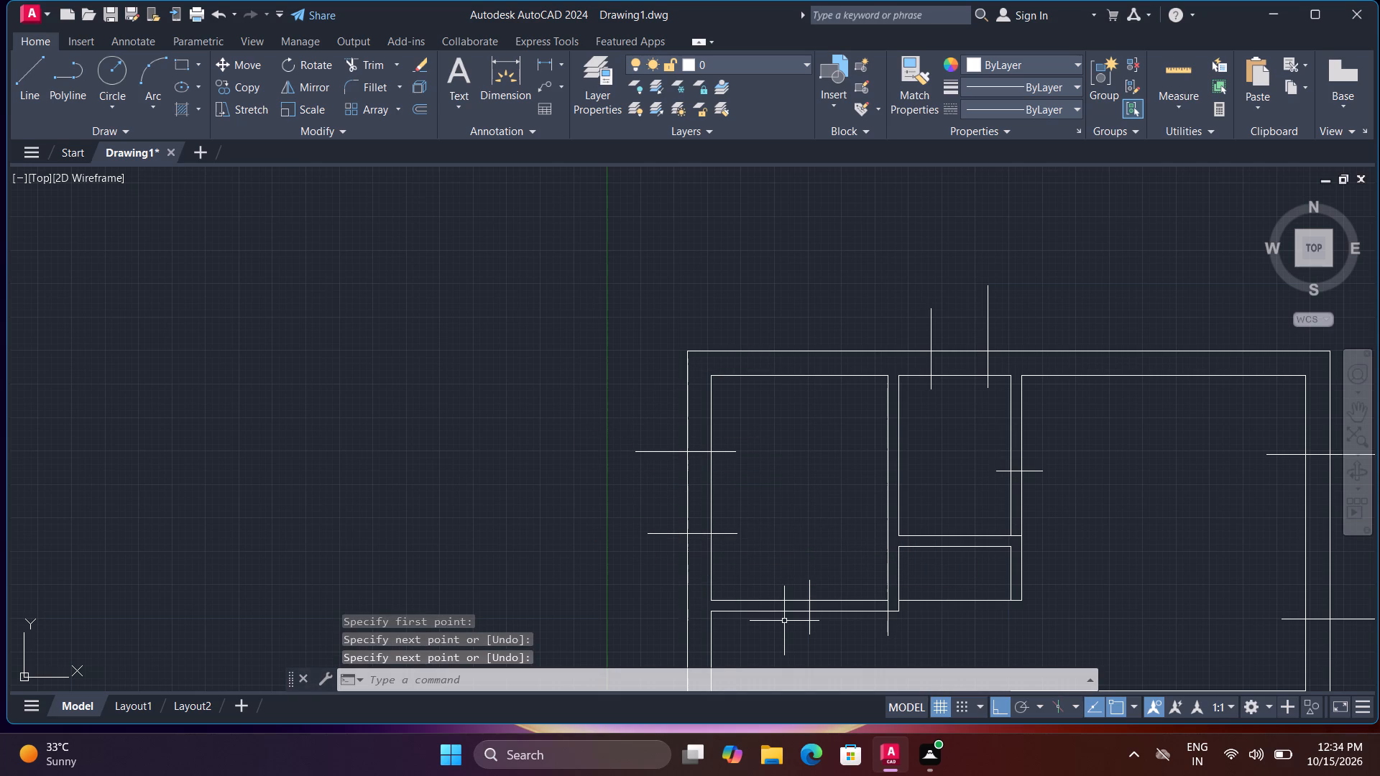
Draw two horizontal lines across the left outer wall beside the large open area below the top-left room, marking an opening.
{"action": "scroll", "coordinate": [783, 621], "scroll_direction": "down", "scroll_amount": 1}
{"action": "middle_click_drag", "start_coordinate": [791, 569], "coordinate": [830, 268]}
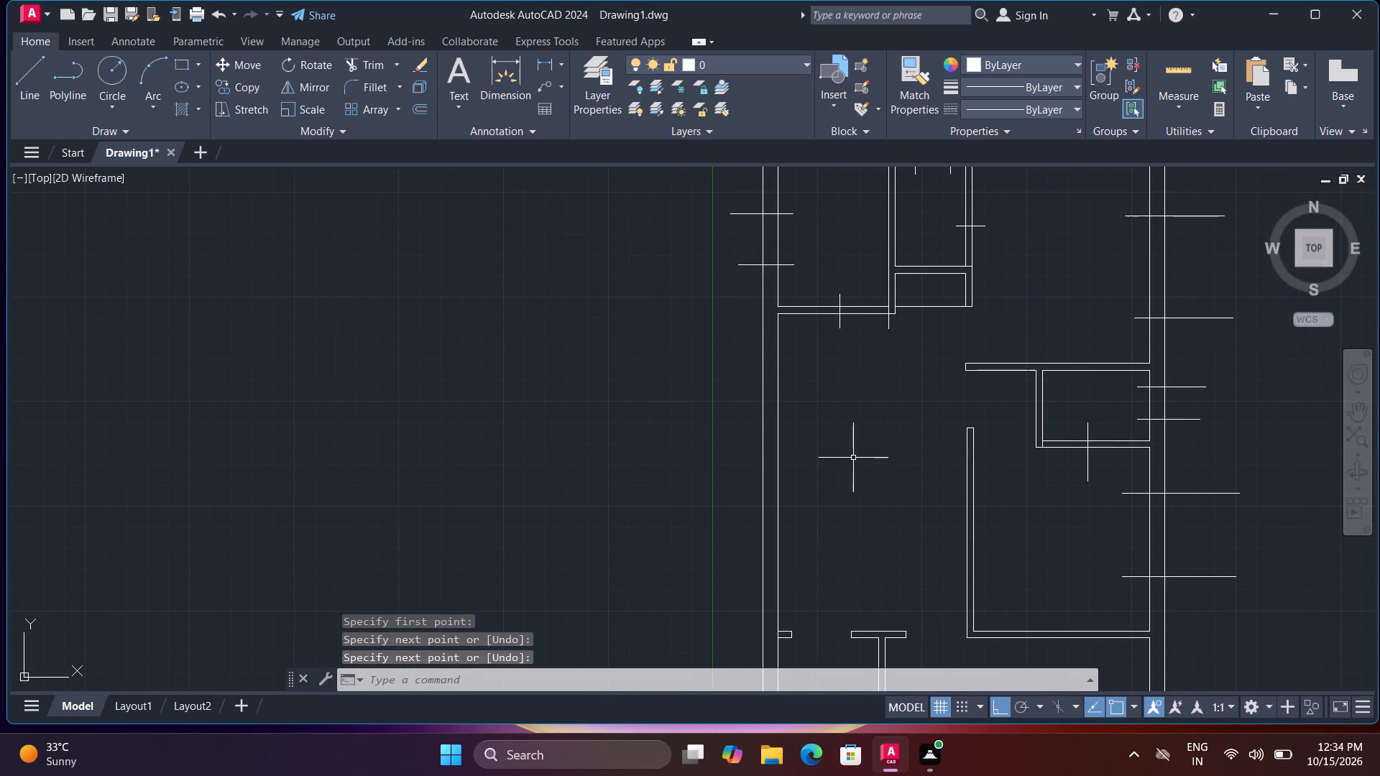
{"action": "key", "text": "space"}
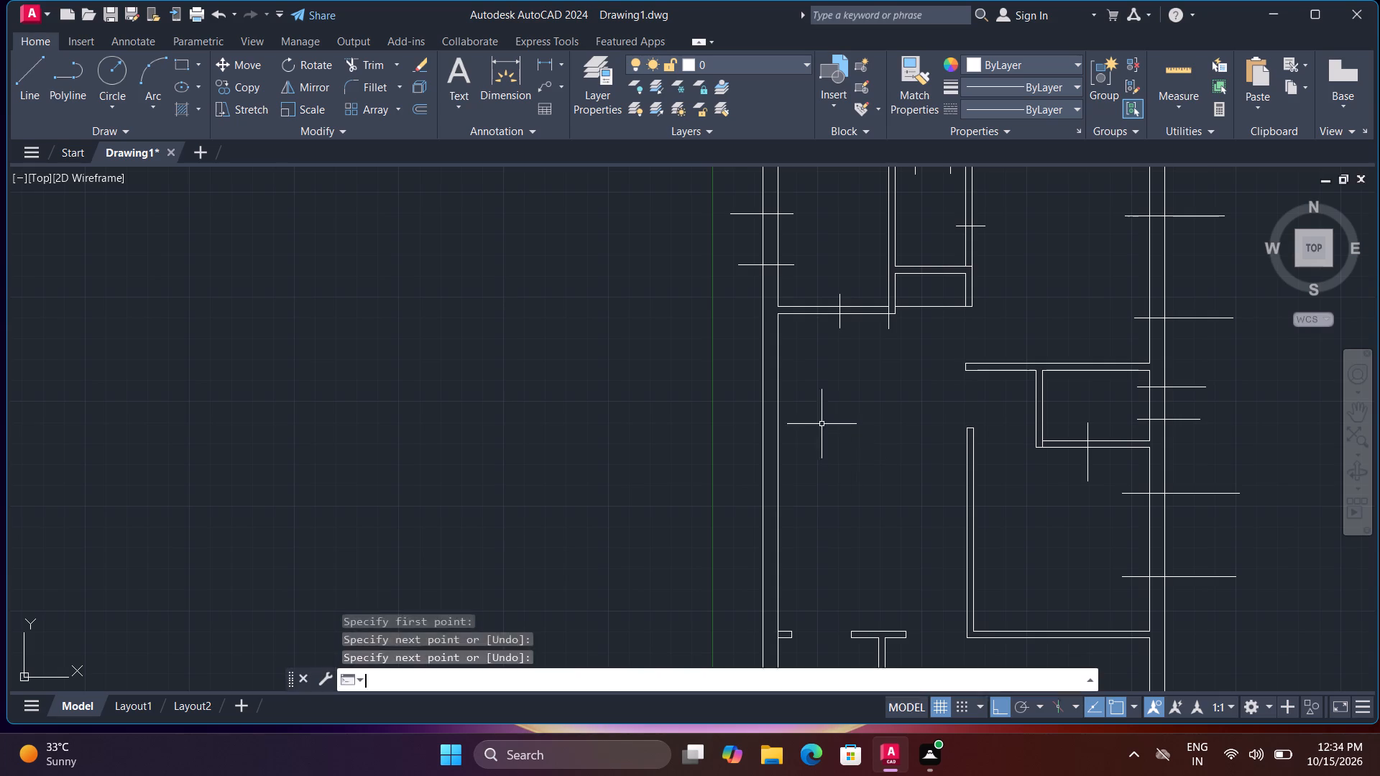
{"action": "left_click", "coordinate": [807, 380]}
{"action": "left_click", "coordinate": [719, 368]}
{"action": "key", "text": "space"}
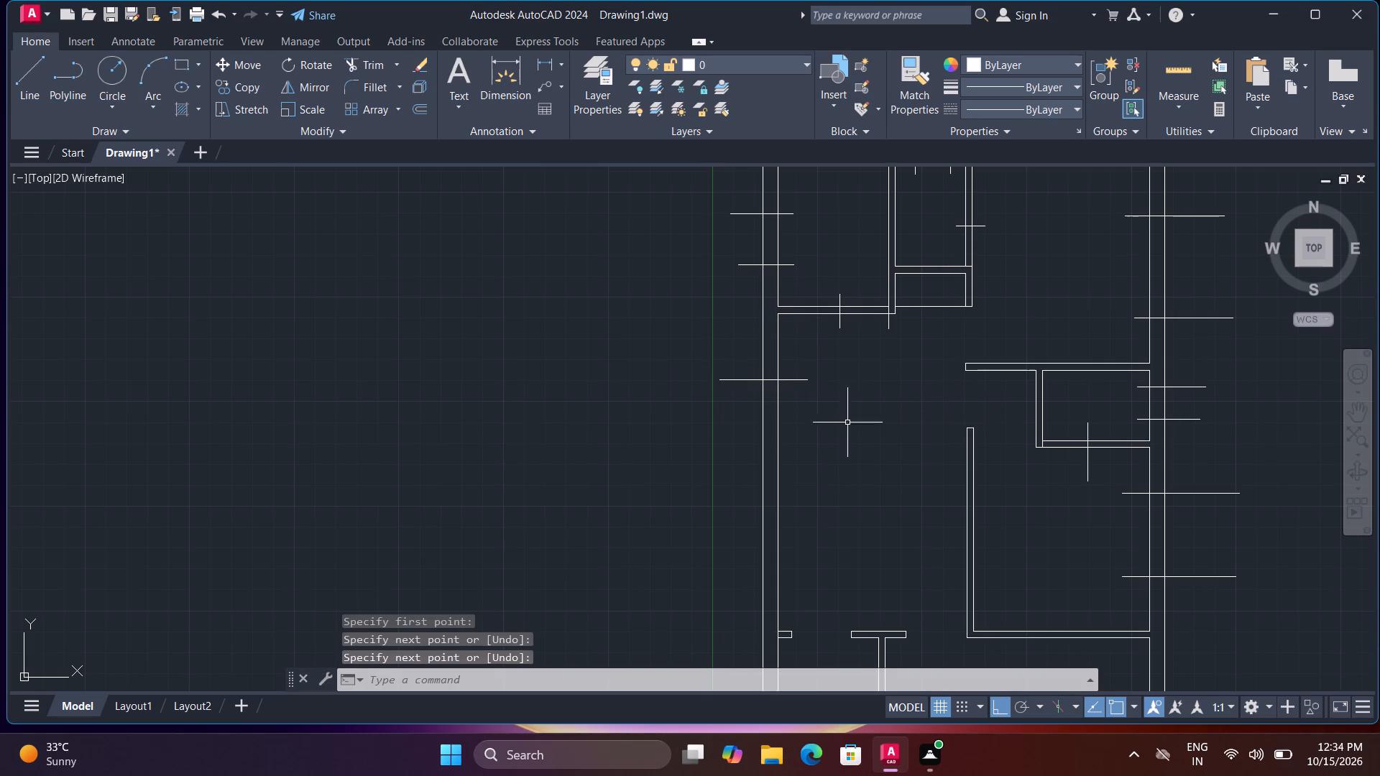
{"action": "key", "text": "space"}
{"action": "left_click", "coordinate": [814, 453]}
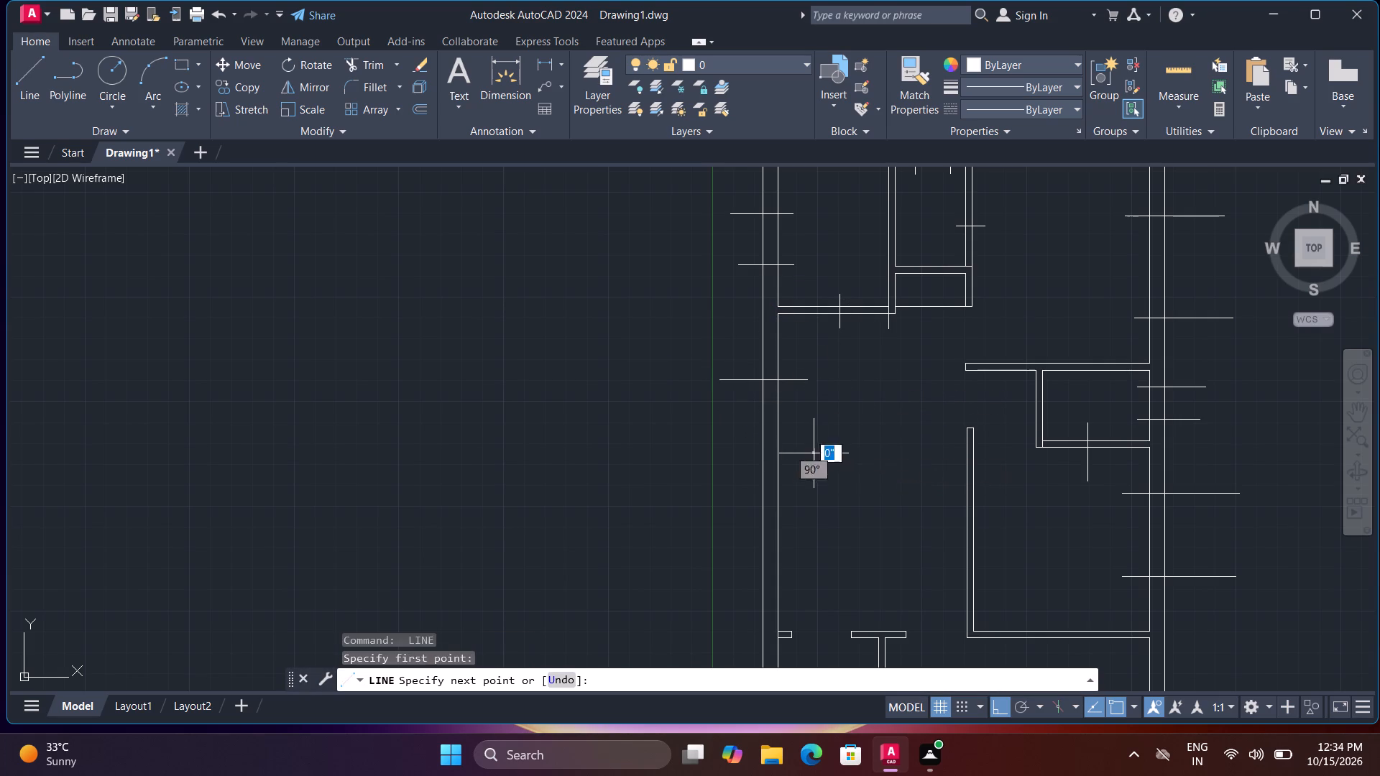
{"action": "left_click", "coordinate": [747, 467]}
{"action": "key", "text": "space"}
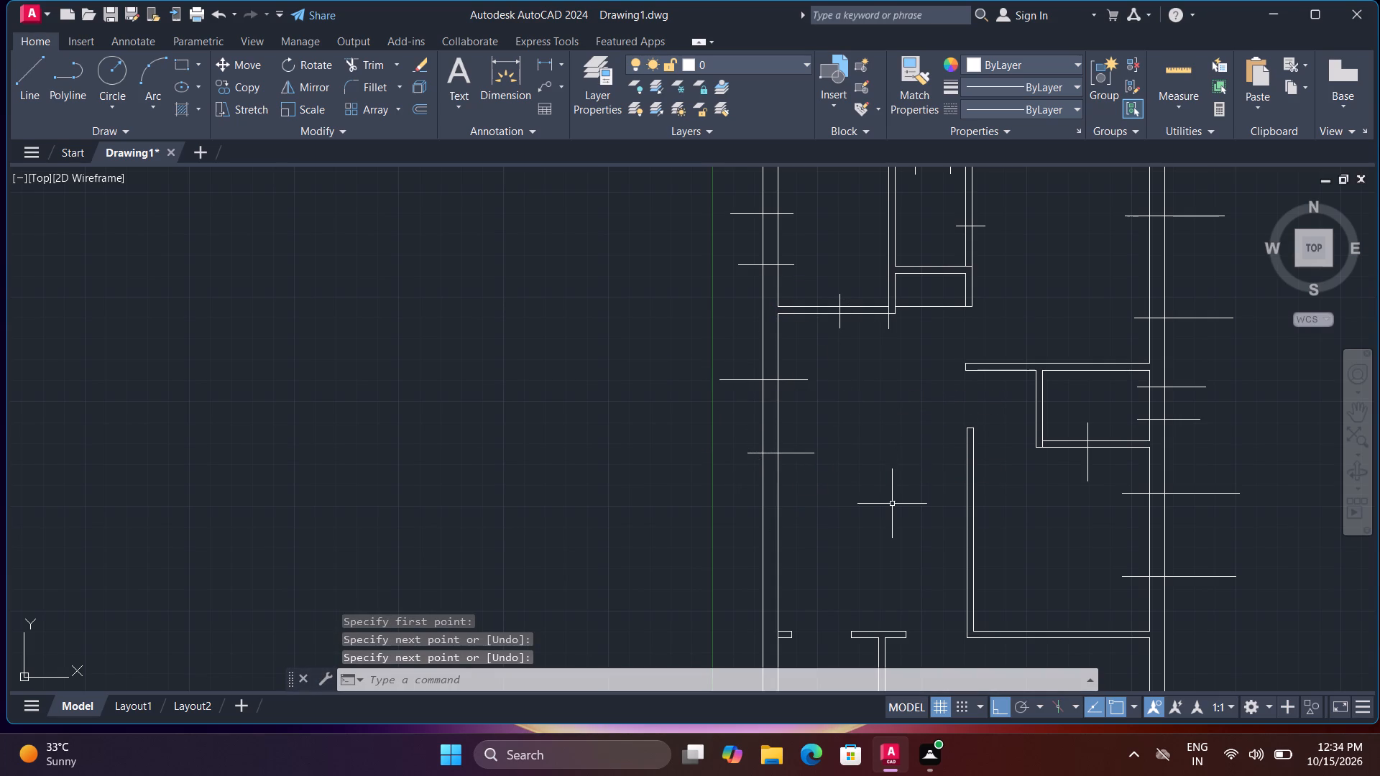
Draw two horizontal lines across the left outer wall beside the small bottom-left room, marking an opening.
{"action": "middle_click_drag", "start_coordinate": [904, 573], "coordinate": [865, 374]}
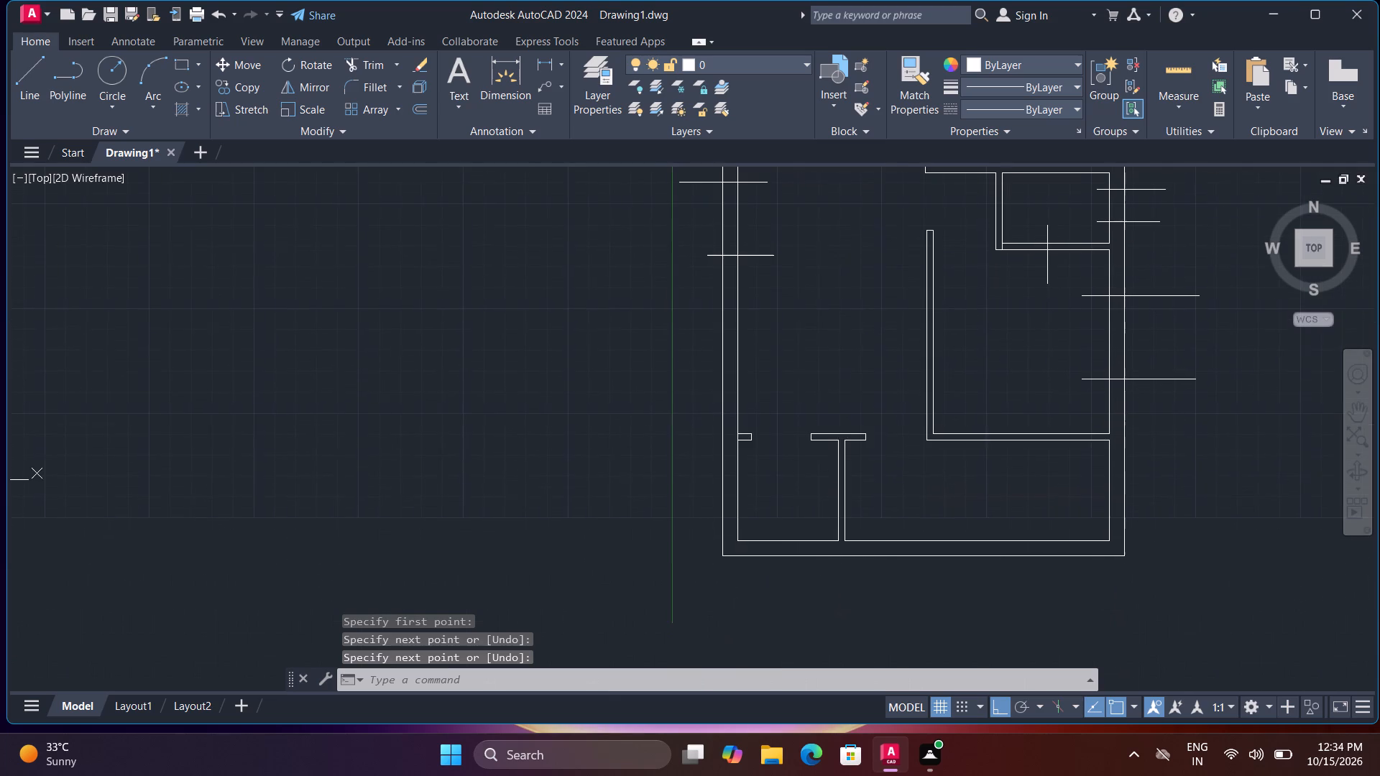
{"action": "middle_click_drag", "start_coordinate": [865, 374], "coordinate": [868, 374]}
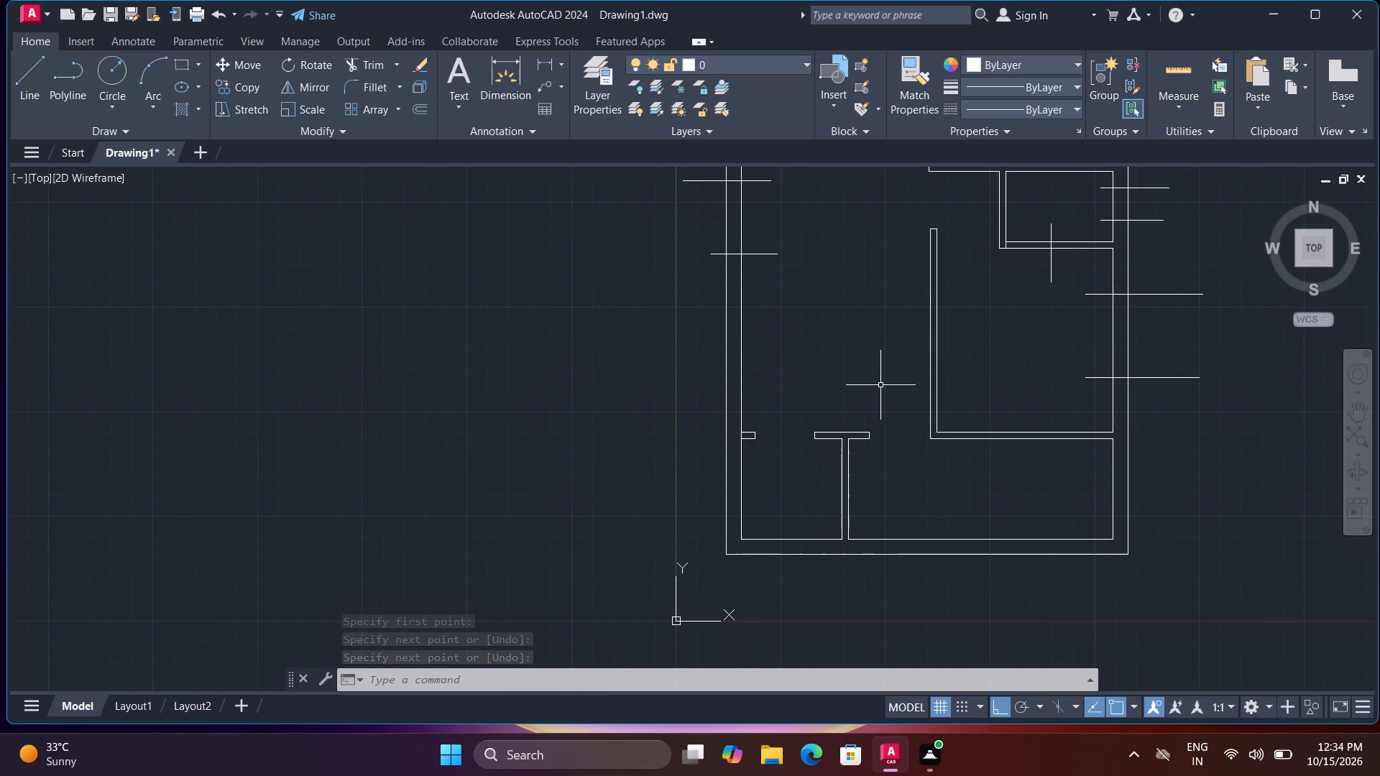
{"action": "scroll", "coordinate": [737, 499], "scroll_direction": "up", "scroll_amount": 2}
{"action": "key", "text": "space"}
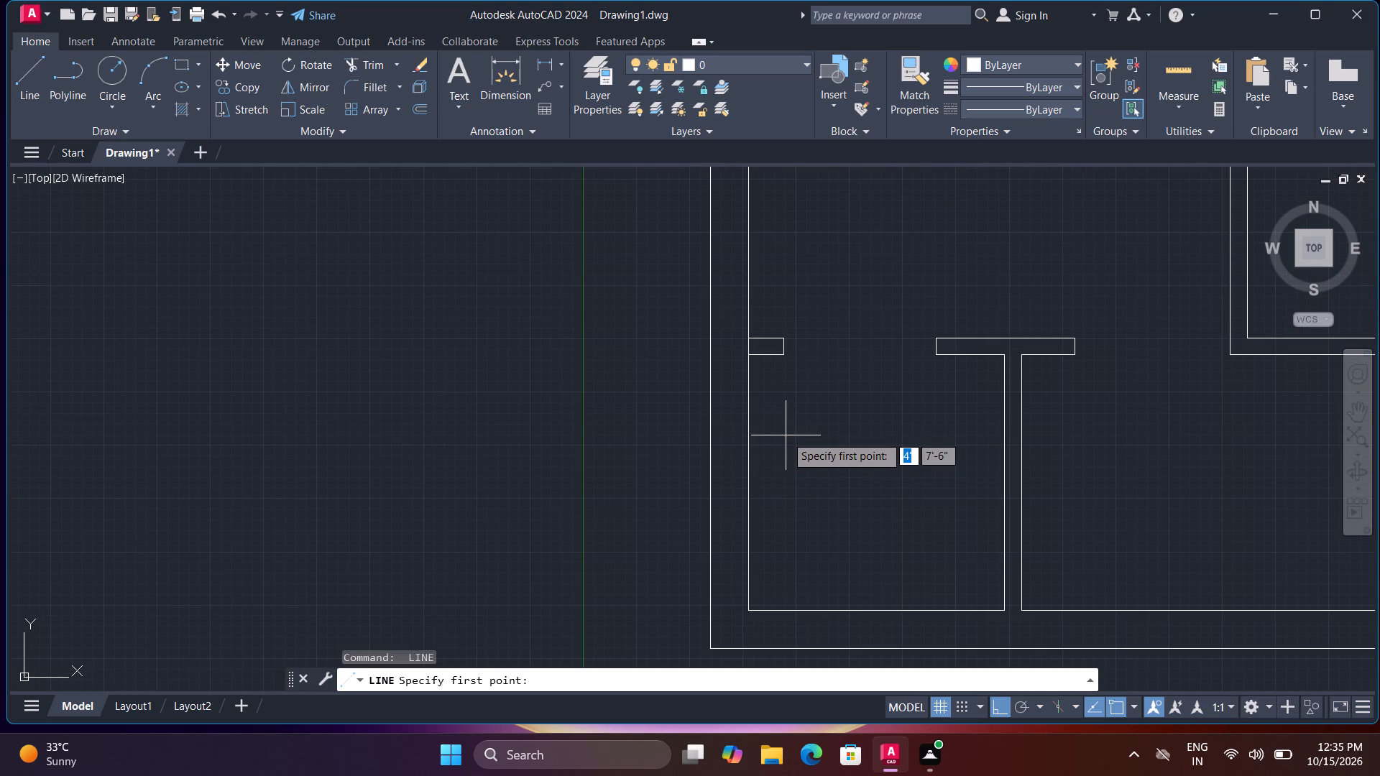
{"action": "left_click", "coordinate": [786, 437]}
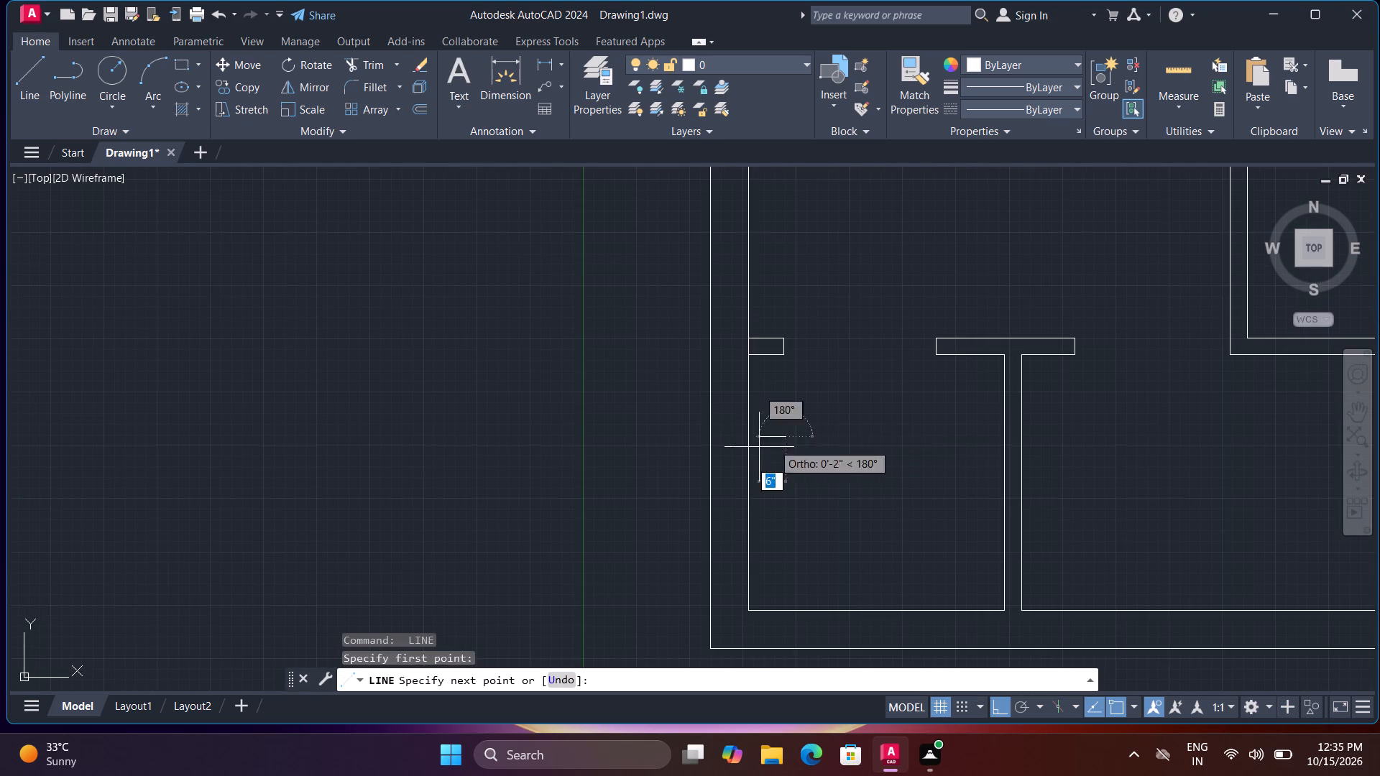
{"action": "left_click", "coordinate": [652, 448]}
{"action": "key", "text": "space"}
{"action": "key", "text": "space"}
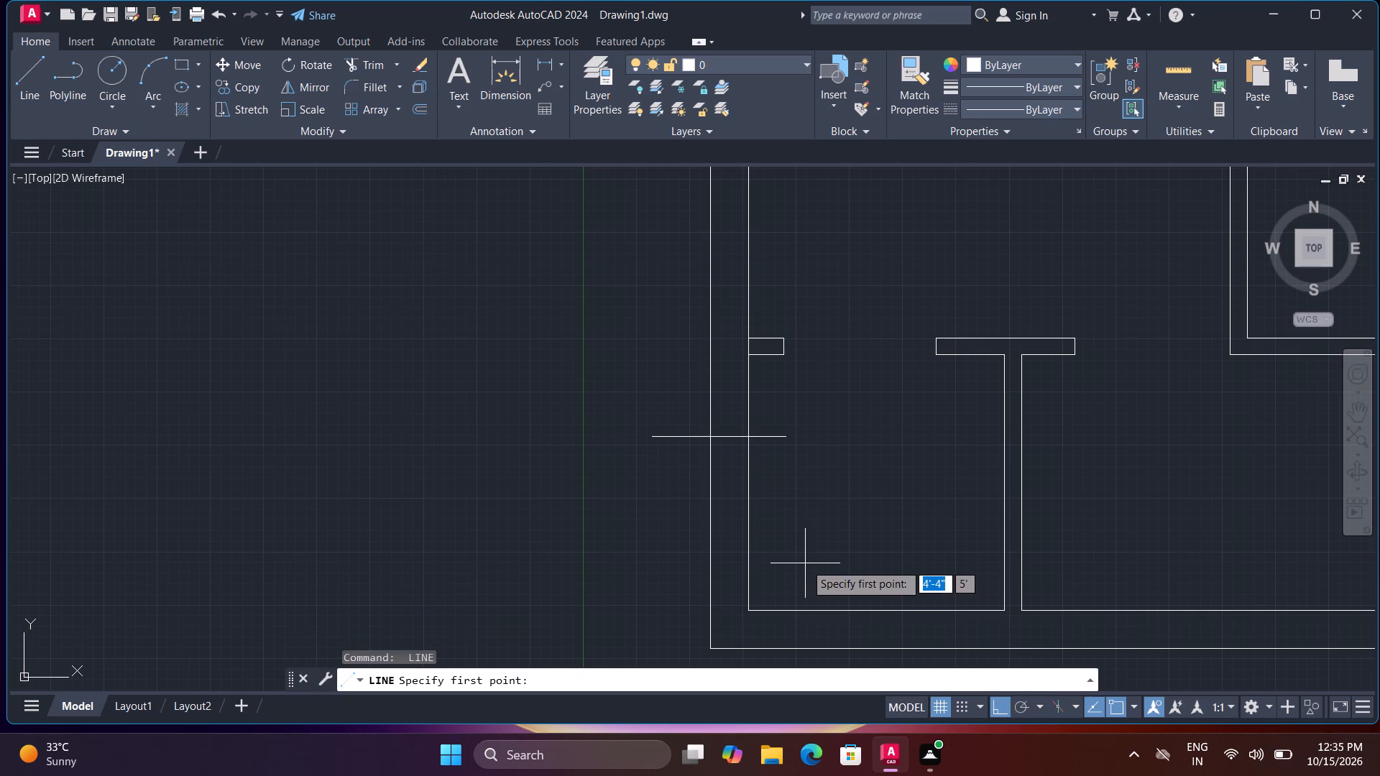
{"action": "left_click", "coordinate": [793, 545]}
{"action": "left_click", "coordinate": [660, 542]}
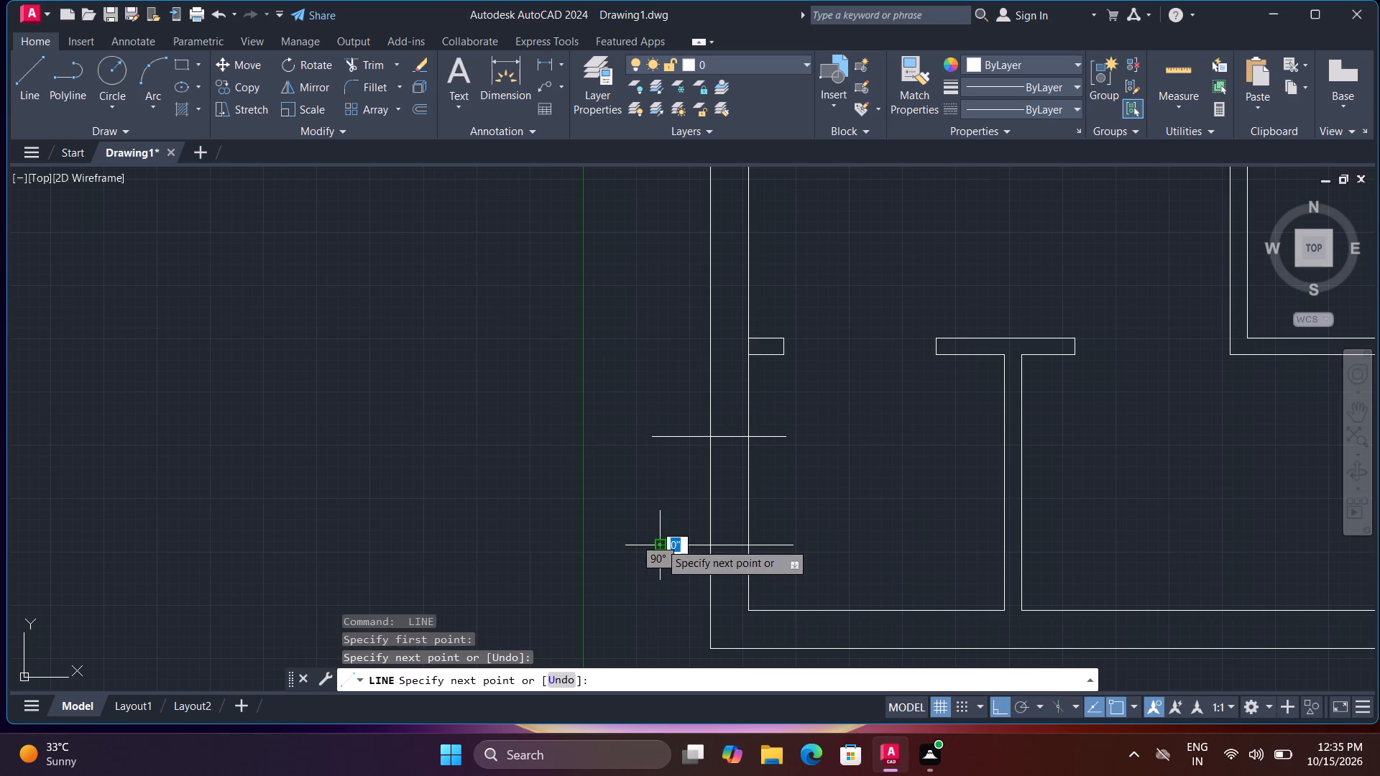
{"action": "key", "text": "space"}
{"action": "scroll", "coordinate": [875, 540], "scroll_direction": "down", "scroll_amount": 3}
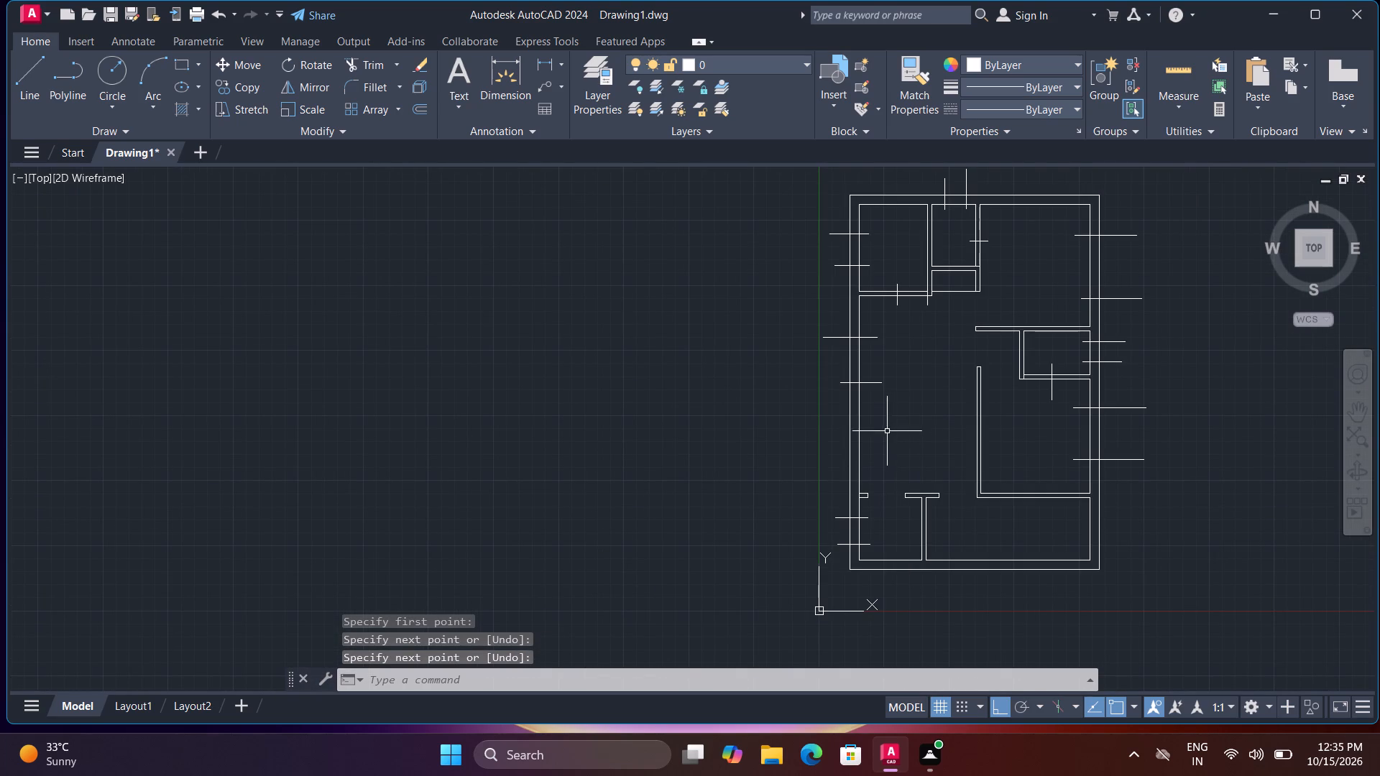
{"action": "key", "text": "Escape"}
{"action": "key", "text": "Escape"}
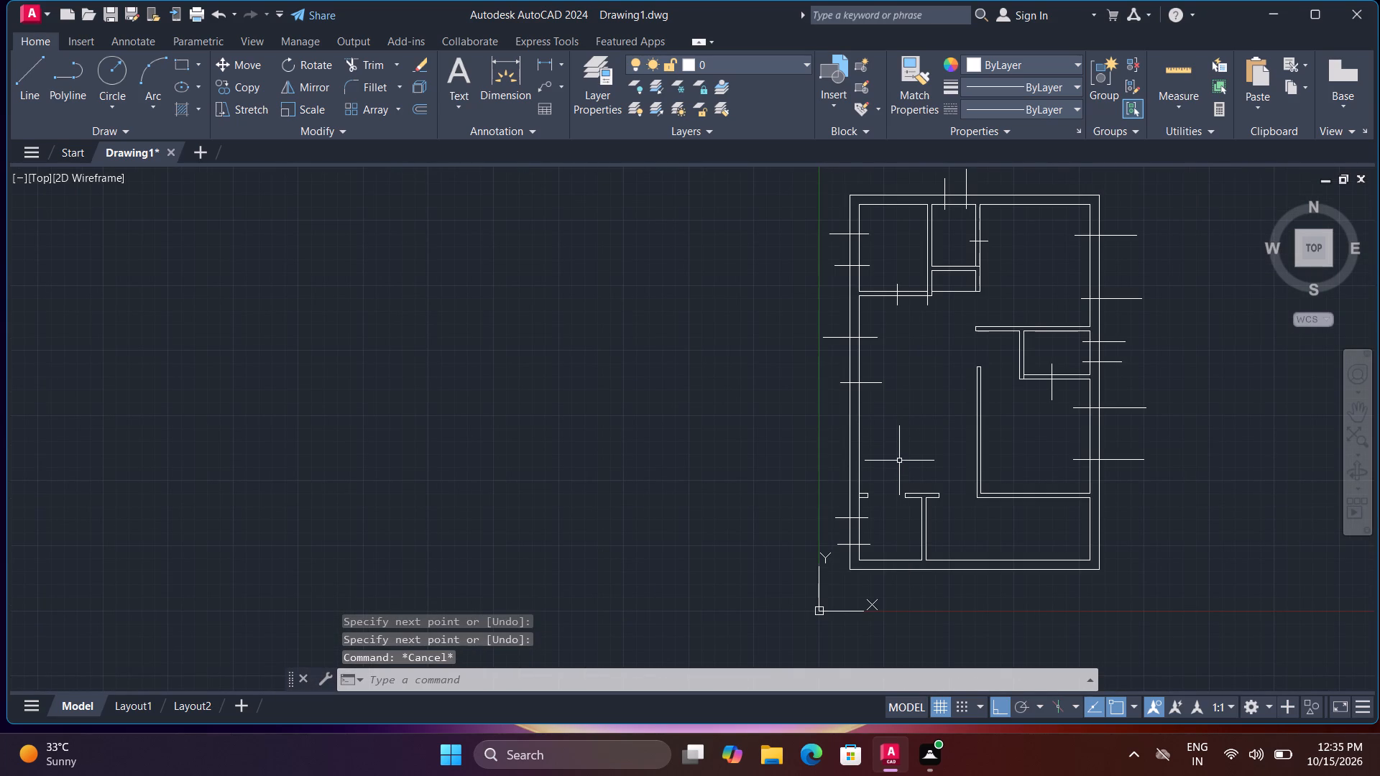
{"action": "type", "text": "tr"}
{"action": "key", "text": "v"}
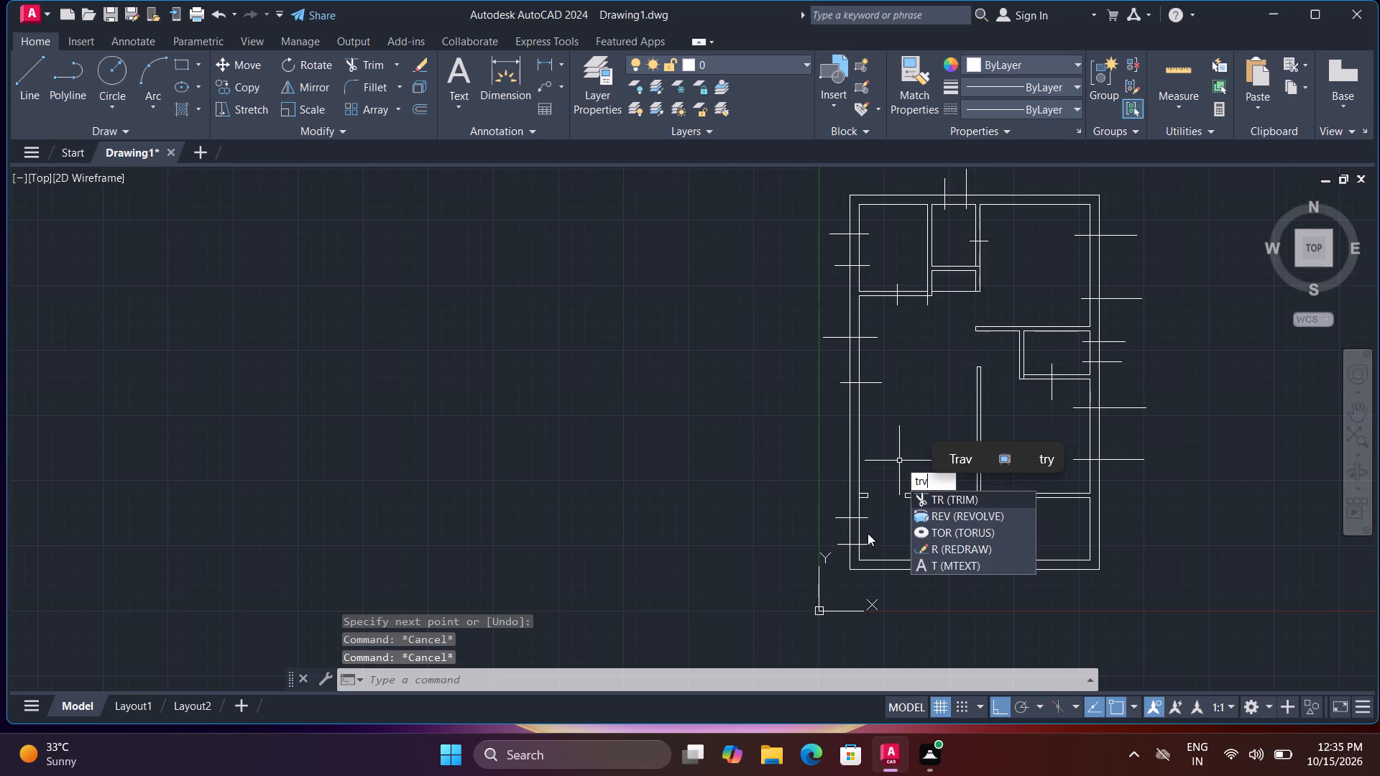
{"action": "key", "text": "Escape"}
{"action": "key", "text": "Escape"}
Trim the marking lines' overhangs and the wall between them to cut the opening in the bottom-left room's left outer wall.
{"action": "type", "text": "tr"}
{"action": "key", "text": "space"}
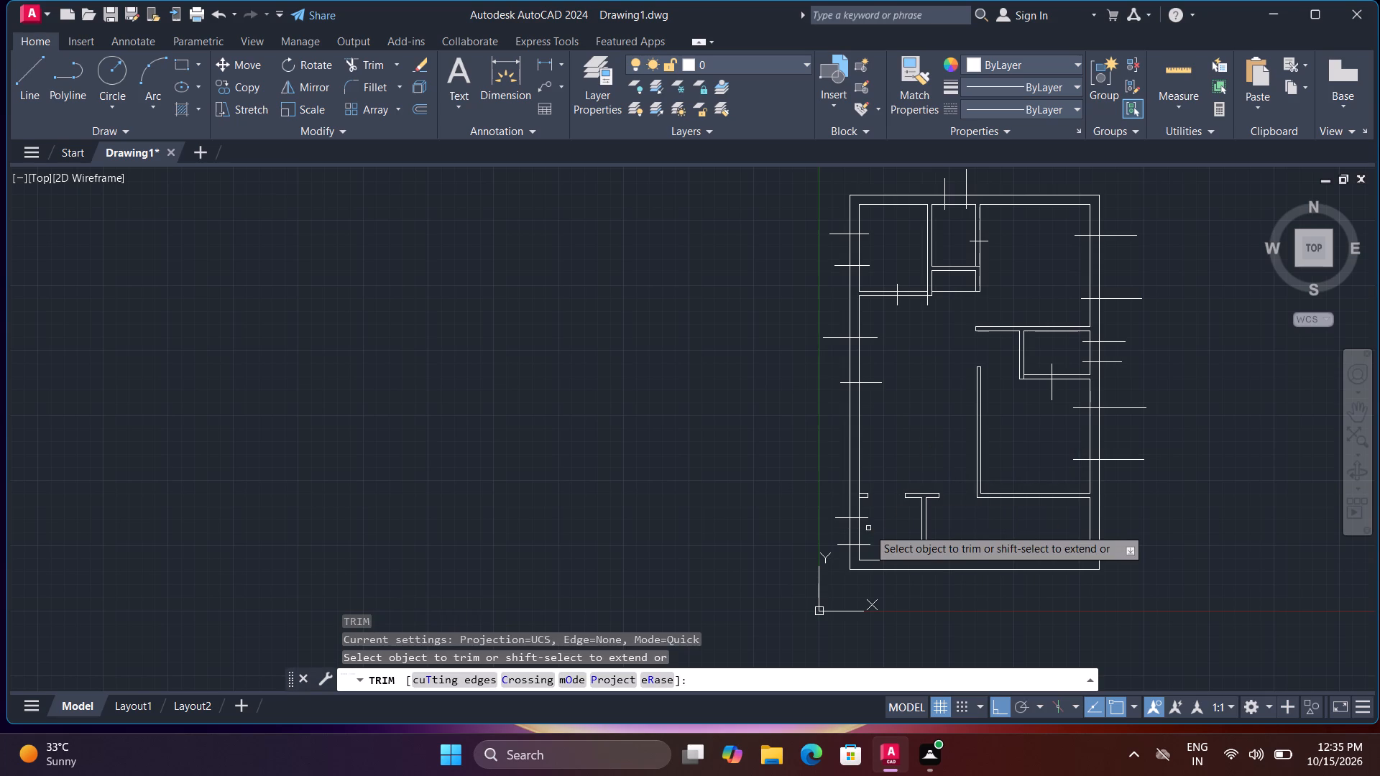
{"action": "scroll", "coordinate": [883, 542], "scroll_direction": "up", "scroll_amount": 4}
{"action": "left_click", "coordinate": [765, 585]}
{"action": "left_click", "coordinate": [746, 358]}
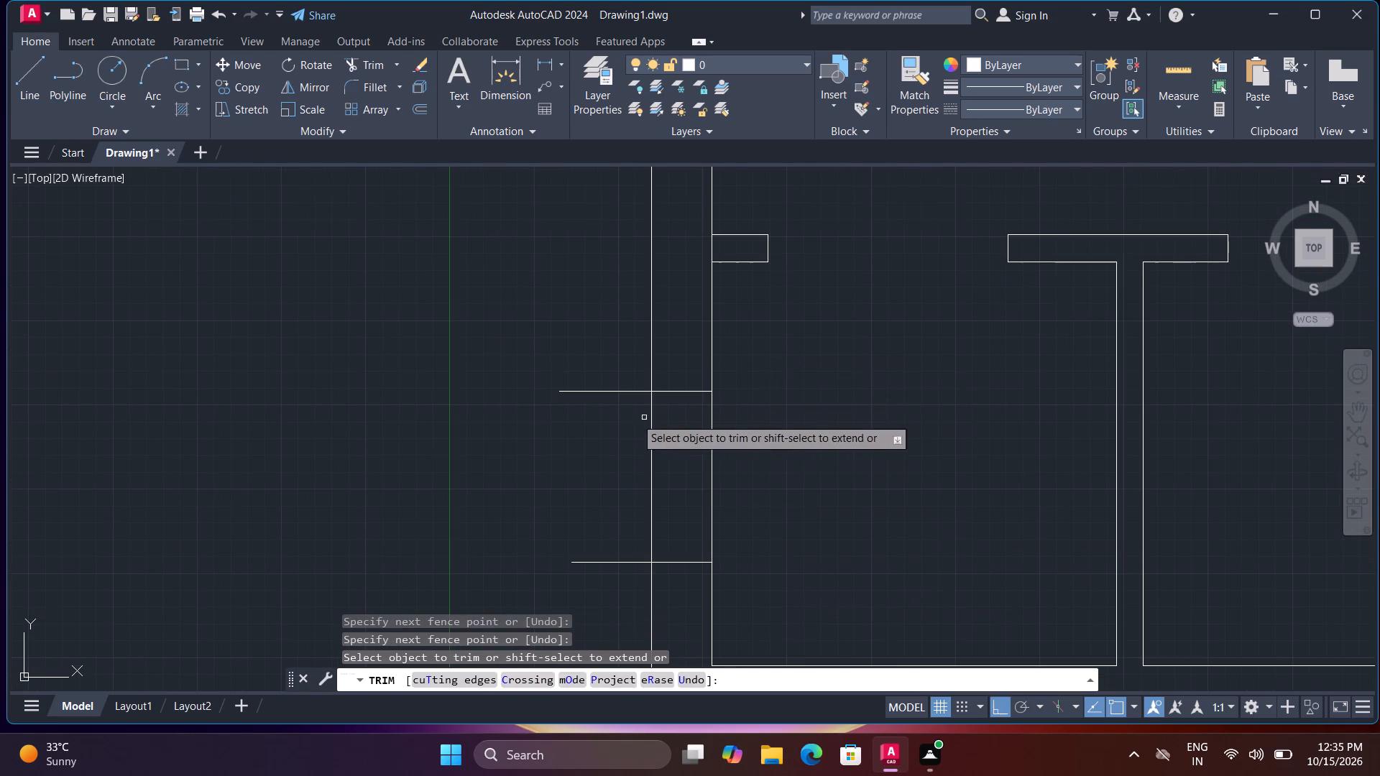
{"action": "left_click", "coordinate": [619, 354]}
{"action": "left_click", "coordinate": [615, 593]}
{"action": "left_click", "coordinate": [602, 530]}
{"action": "left_click", "coordinate": [794, 495]}
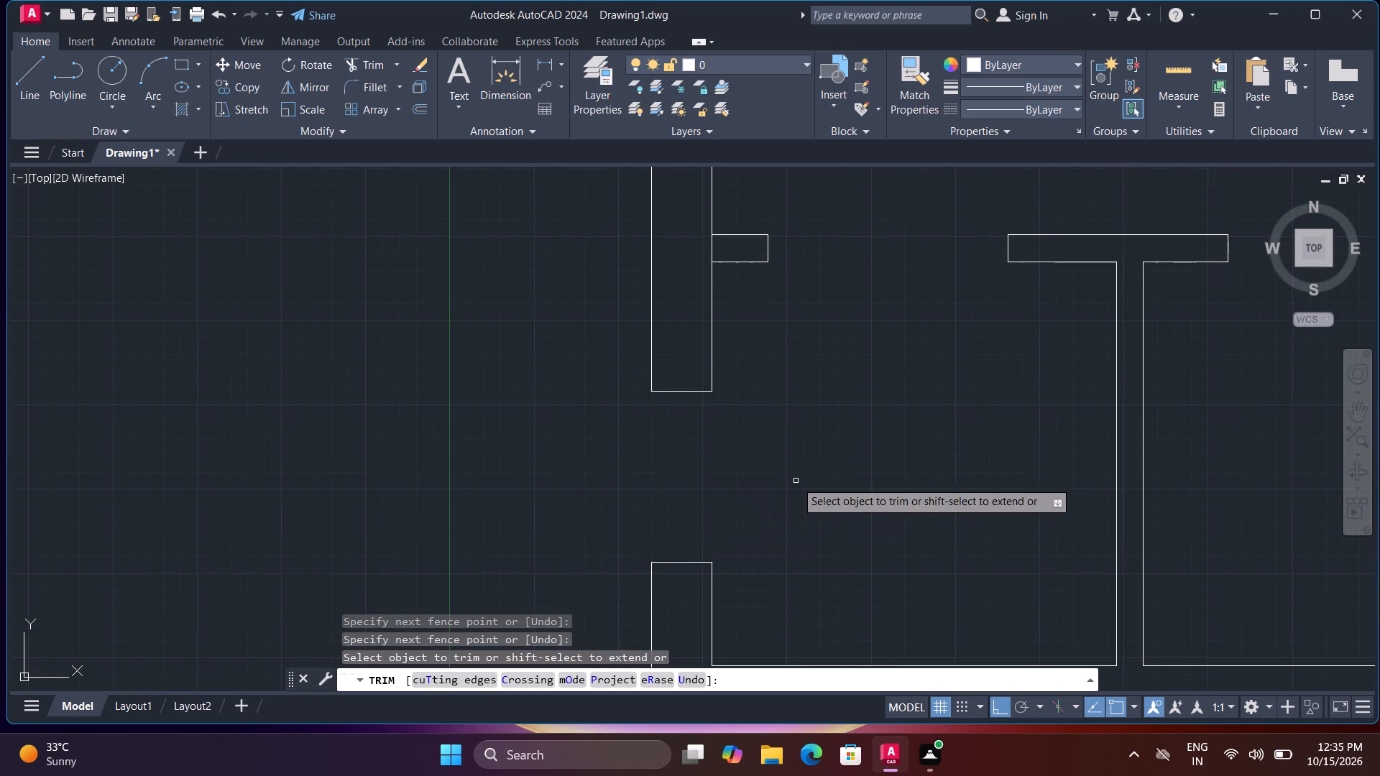
Trim the line overhangs and the wall segment between them to cut the left outer-wall opening beside the large open area.
{"action": "scroll", "coordinate": [797, 477], "scroll_direction": "down", "scroll_amount": 2}
{"action": "middle_click_drag", "start_coordinate": [860, 329], "coordinate": [895, 754]}
{"action": "left_click", "coordinate": [832, 547]}
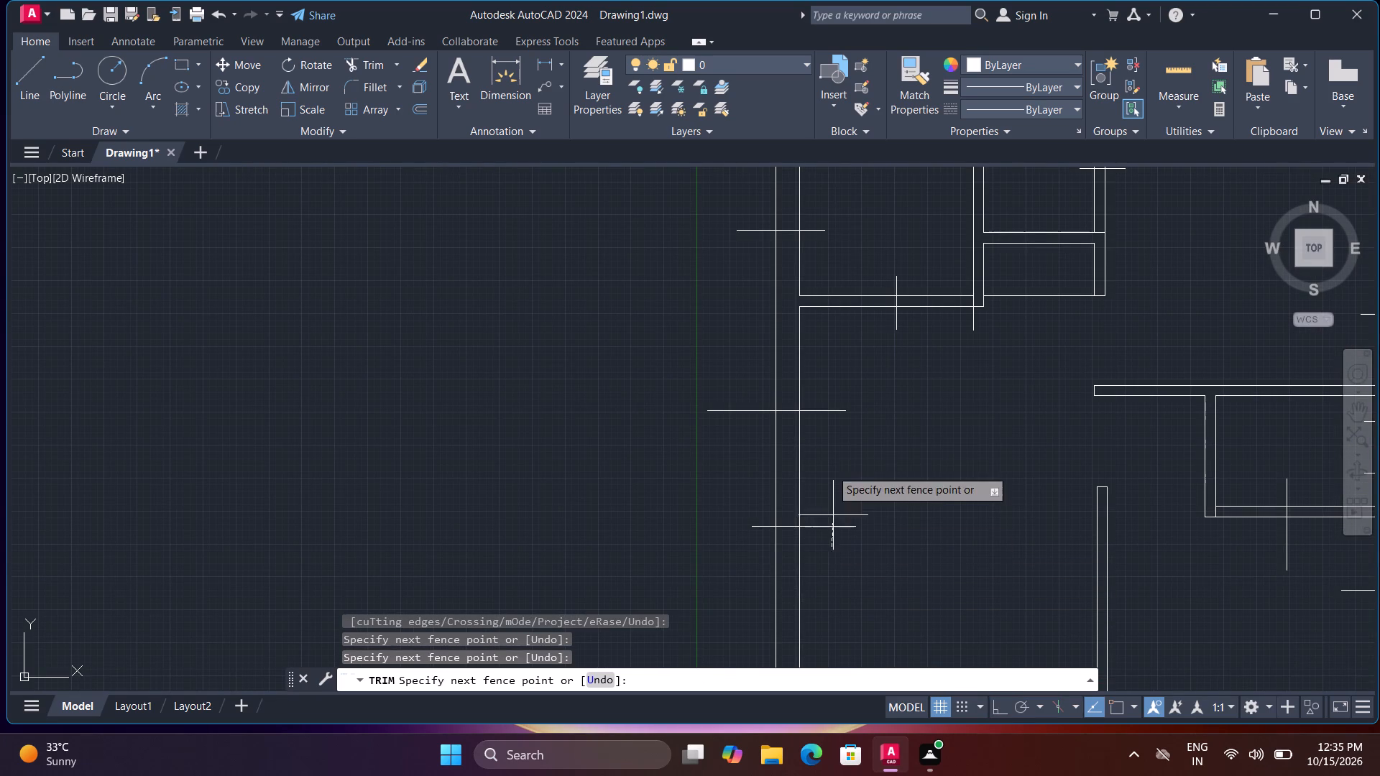
{"action": "left_click", "coordinate": [827, 379]}
{"action": "left_click", "coordinate": [730, 399]}
{"action": "left_click", "coordinate": [761, 548]}
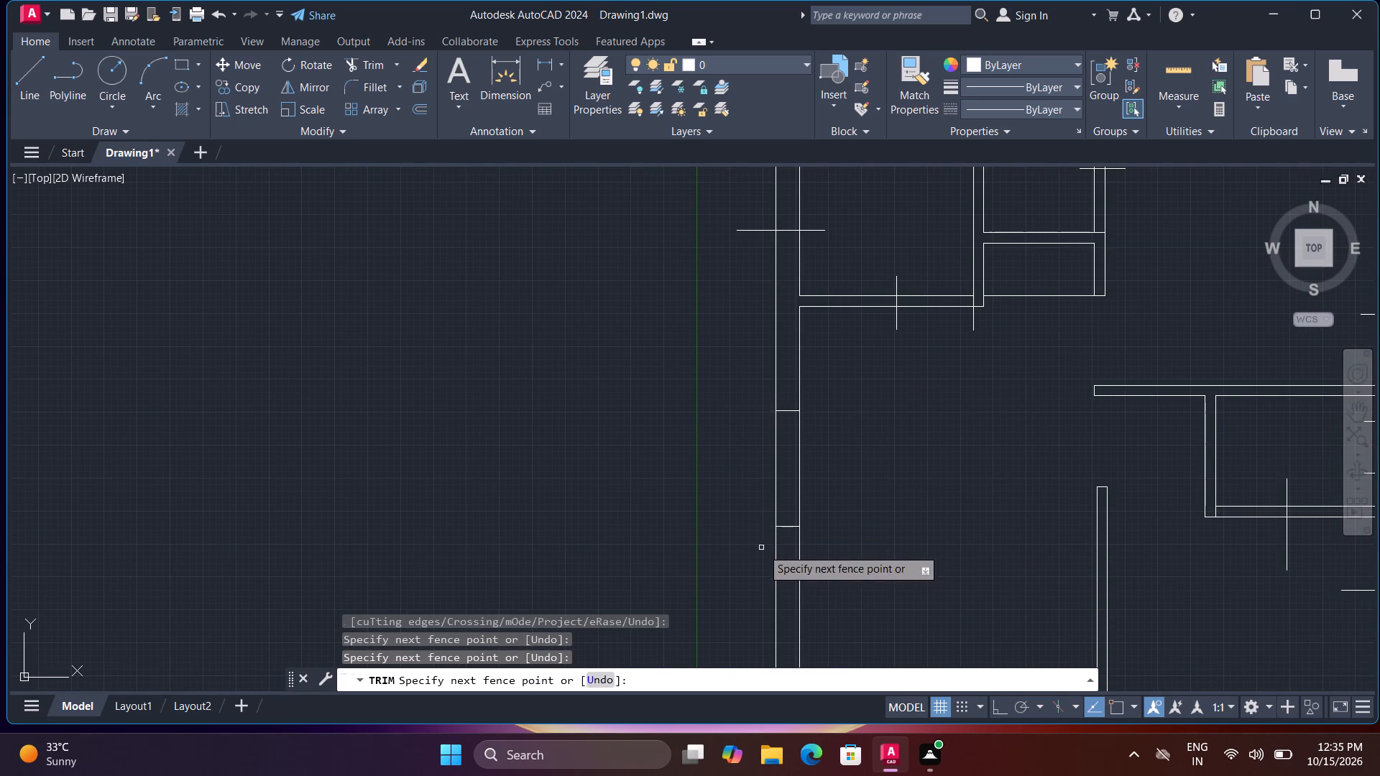
{"action": "scroll", "coordinate": [827, 478], "scroll_direction": "down", "scroll_amount": 1}
{"action": "middle_click_drag", "start_coordinate": [848, 425], "coordinate": [880, 496]}
{"action": "left_click", "coordinate": [880, 530]}
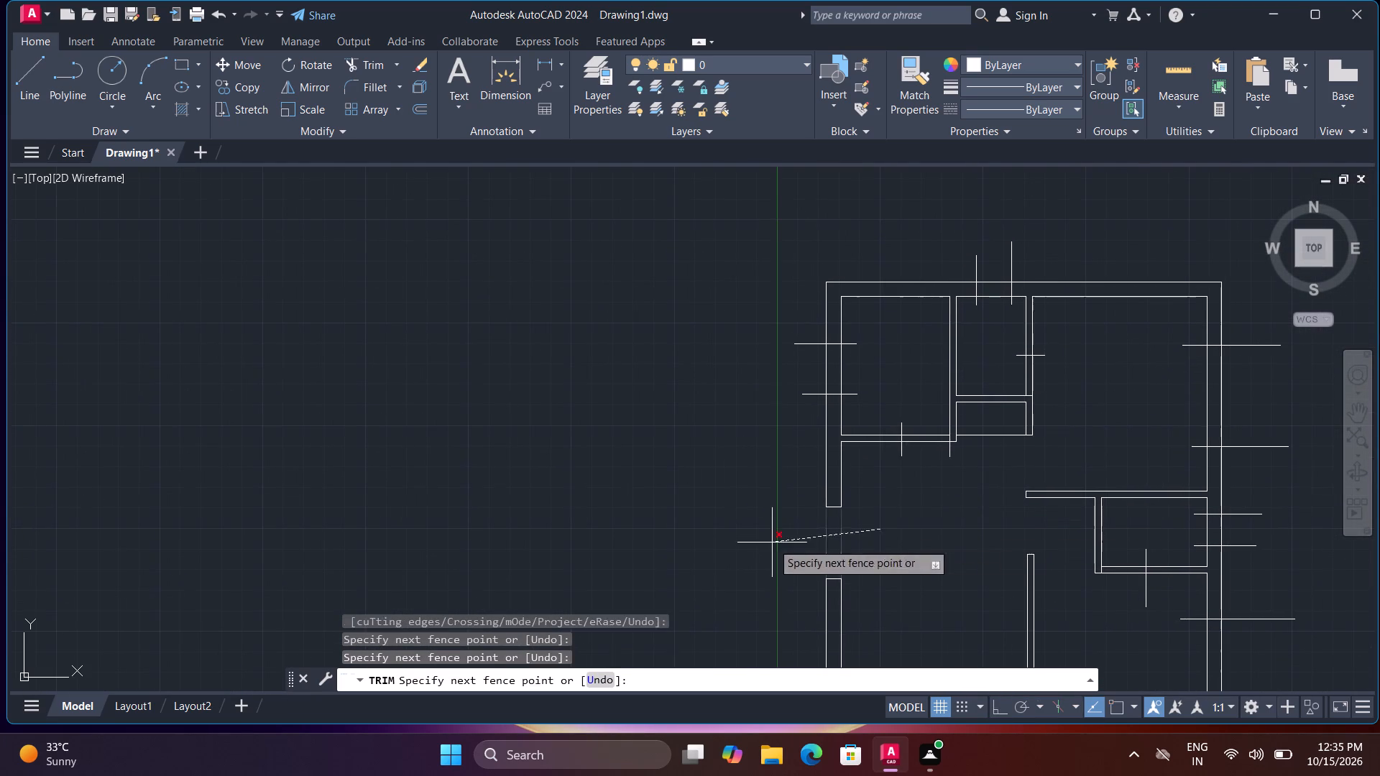
{"action": "left_click", "coordinate": [772, 542]}
Trim the door opening in the partition below the top-left room and remove the marking lines' overhangs on both sides.
{"action": "scroll", "coordinate": [870, 489], "scroll_direction": "up", "scroll_amount": 1}
{"action": "left_click", "coordinate": [1000, 450]}
{"action": "left_click", "coordinate": [966, 371]}
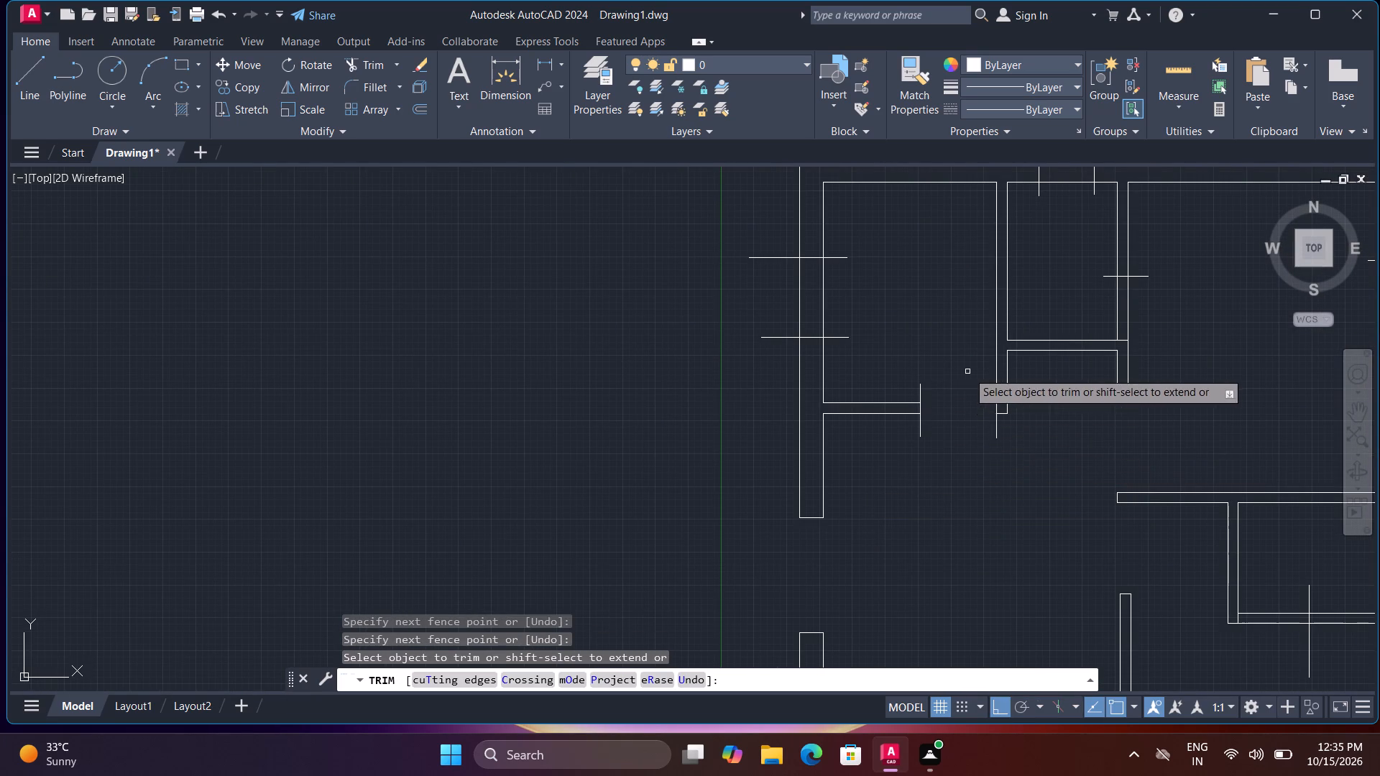
{"action": "scroll", "coordinate": [980, 446], "scroll_direction": "up", "scroll_amount": 3}
{"action": "left_click_drag", "start_coordinate": [1105, 384], "coordinate": [1090, 384]}
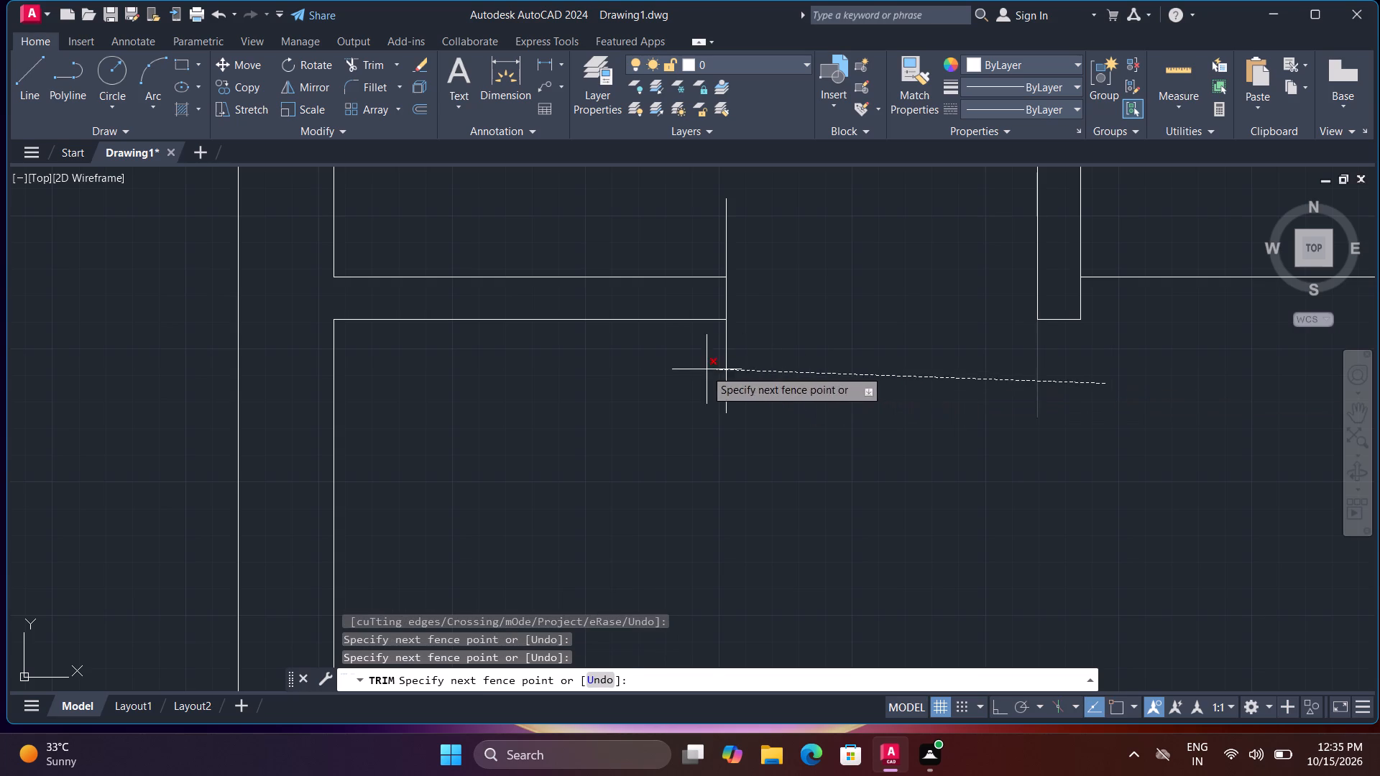
{"action": "left_click", "coordinate": [704, 369]}
{"action": "scroll", "coordinate": [878, 421], "scroll_direction": "down", "scroll_amount": 2}
{"action": "left_click", "coordinate": [820, 338]}
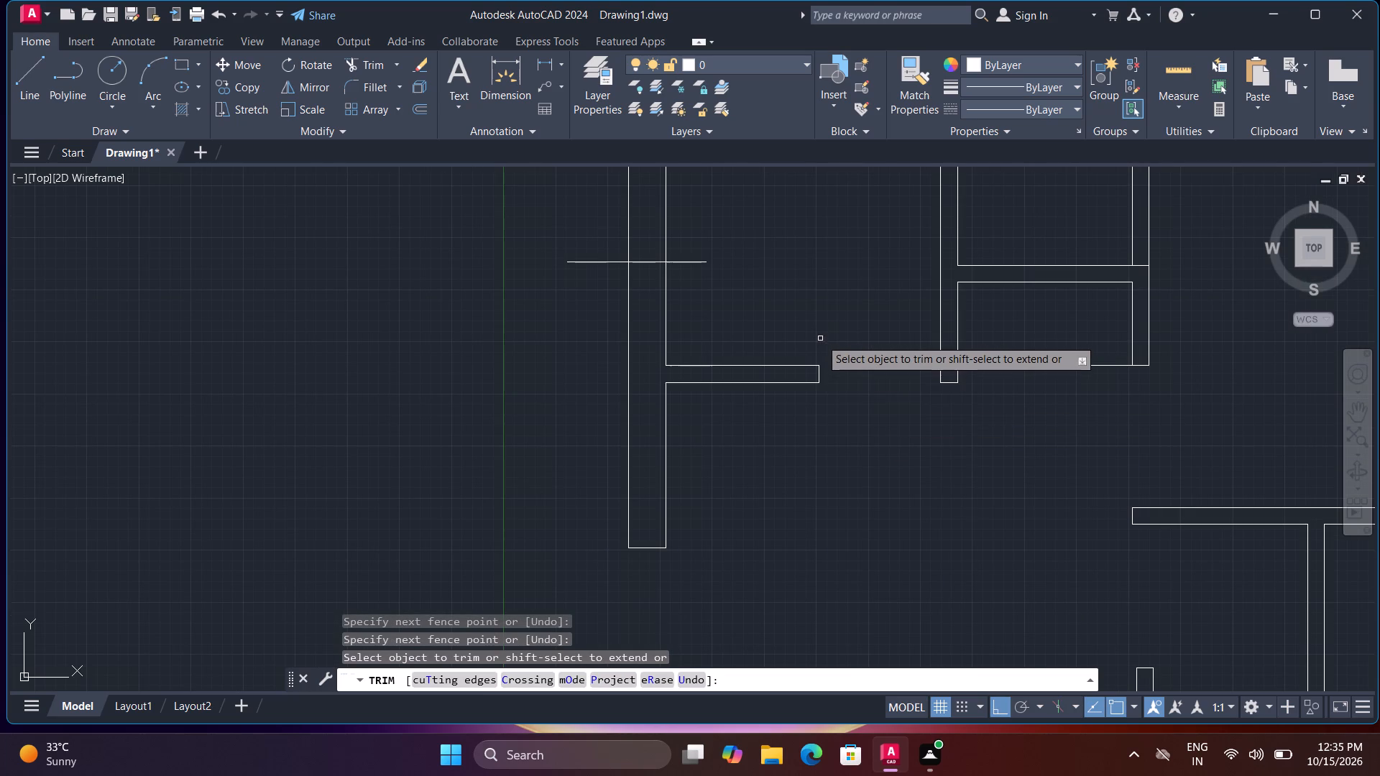
Trim the line overhangs and the wall segment between them to cut the opening in the top-left room's left outer wall.
{"action": "scroll", "coordinate": [760, 328], "scroll_direction": "down", "scroll_amount": 1}
{"action": "middle_click_drag", "start_coordinate": [764, 343], "coordinate": [831, 620]}
{"action": "left_click", "coordinate": [788, 585]}
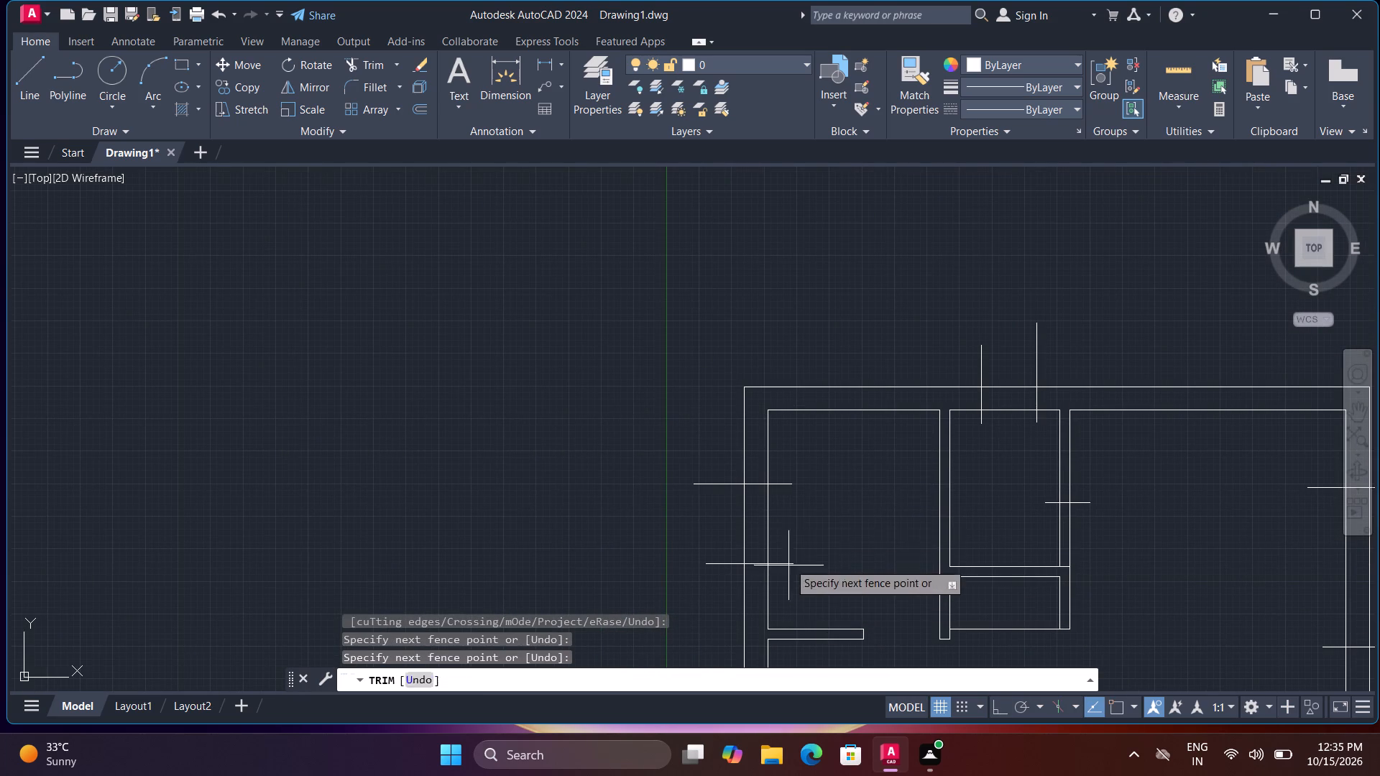
{"action": "left_click", "coordinate": [781, 463]}
{"action": "left_click", "coordinate": [721, 463]}
{"action": "left_click", "coordinate": [715, 601]}
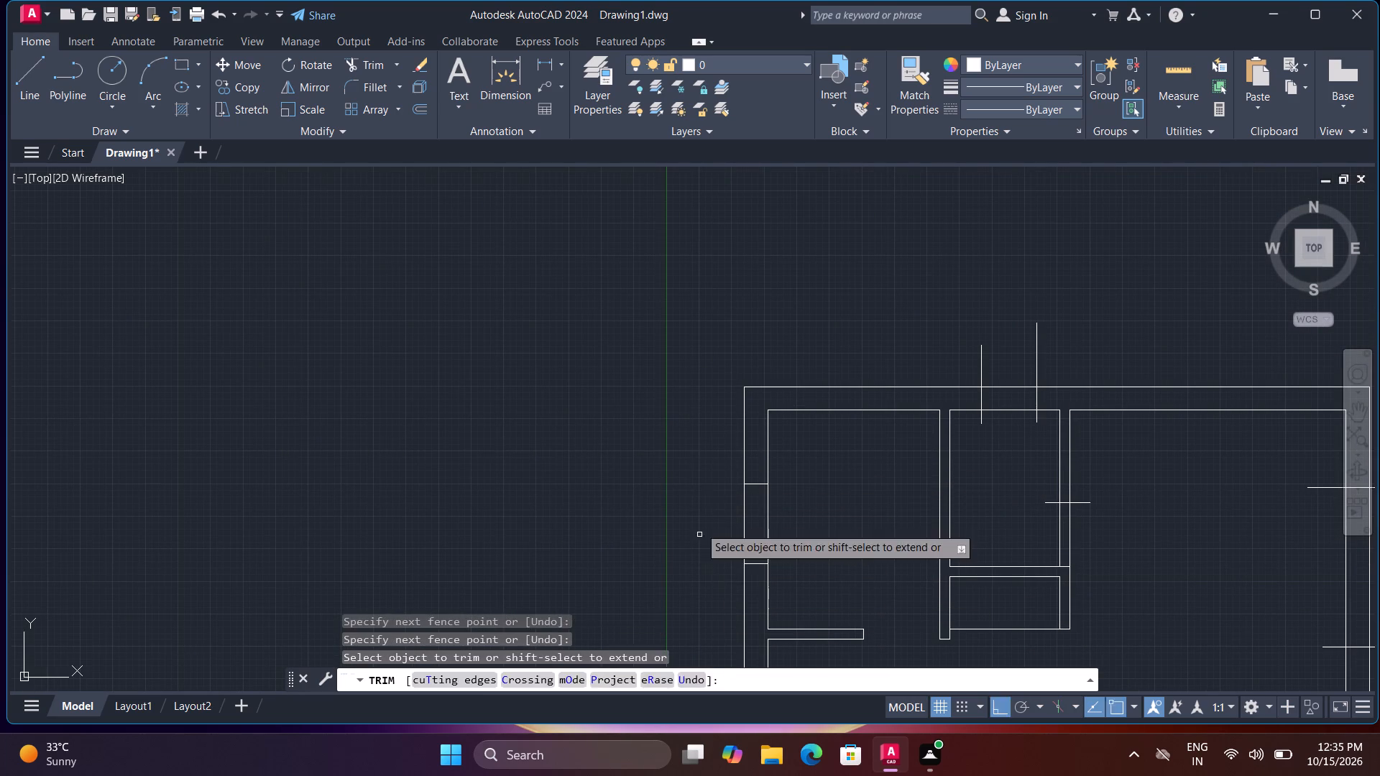
{"action": "left_click_drag", "start_coordinate": [699, 525], "coordinate": [709, 525]}
{"action": "left_click", "coordinate": [831, 519]}
Trim the marking lines' overhangs and the wall segment between them to cut the opening in the top outer wall above the narrow room.
{"action": "scroll", "coordinate": [832, 512], "scroll_direction": "down", "scroll_amount": 1}
{"action": "scroll", "coordinate": [945, 467], "scroll_direction": "down", "scroll_amount": 1}
{"action": "middle_click_drag", "start_coordinate": [947, 471], "coordinate": [870, 514]}
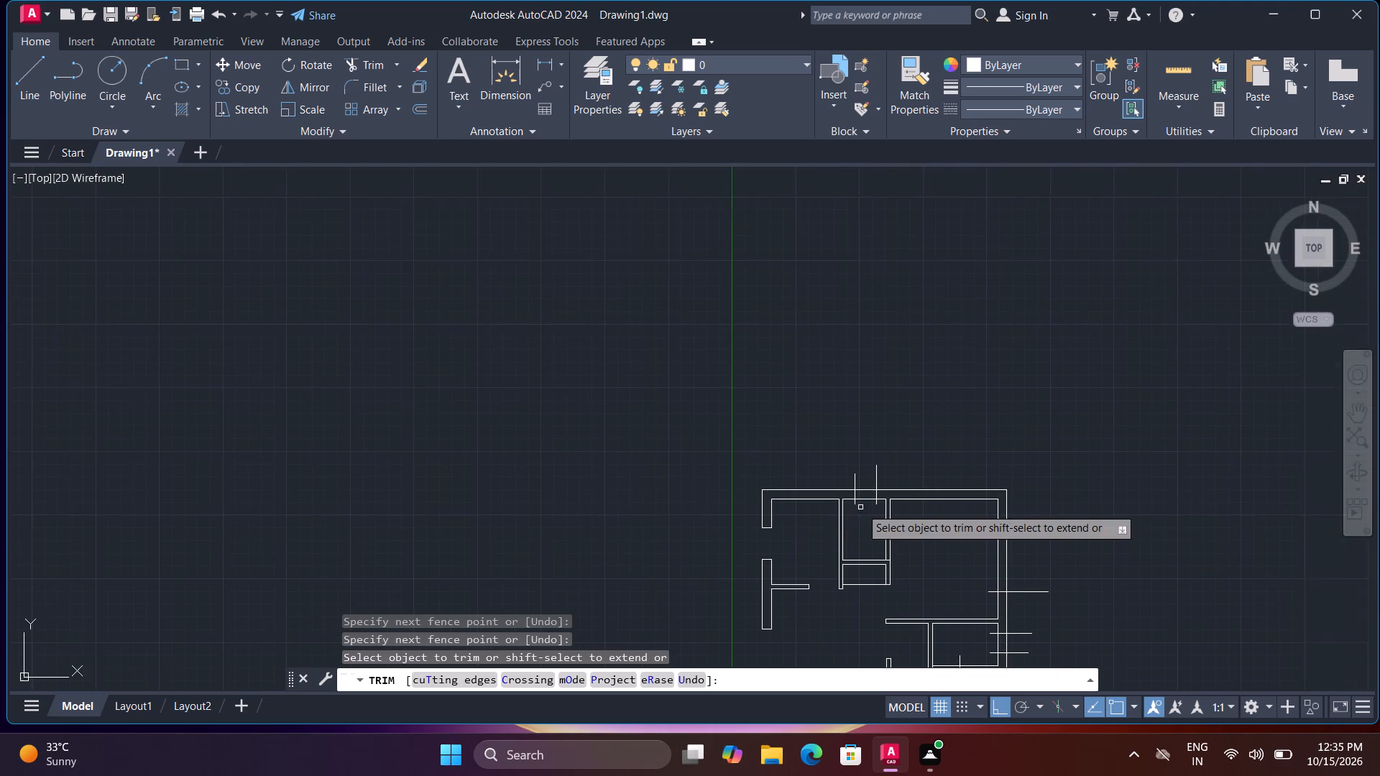
{"action": "scroll", "coordinate": [860, 507], "scroll_direction": "up", "scroll_amount": 2}
{"action": "left_click_drag", "start_coordinate": [809, 435], "coordinate": [829, 444]}
{"action": "left_click", "coordinate": [986, 432]}
{"action": "left_click", "coordinate": [815, 446]}
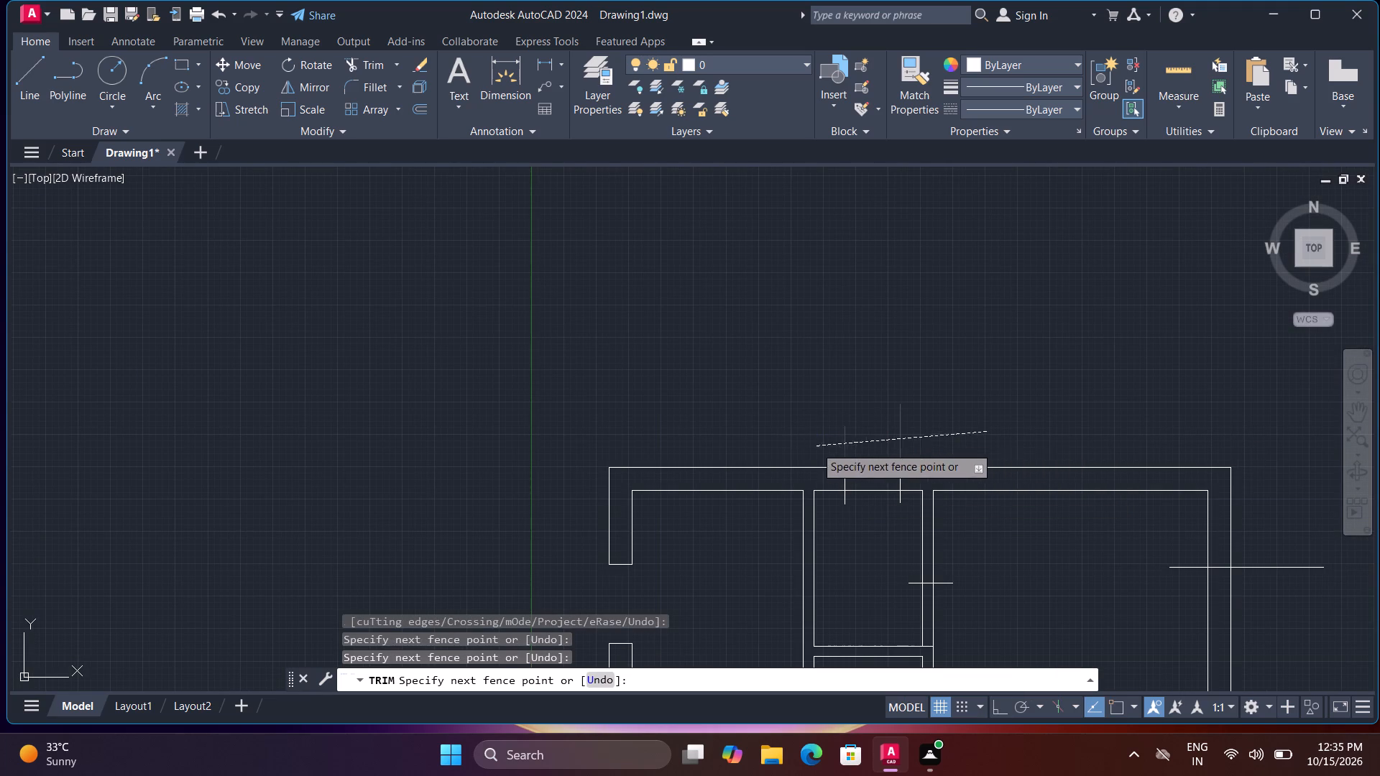
{"action": "left_click", "coordinate": [825, 502]}
{"action": "left_click", "coordinate": [905, 500]}
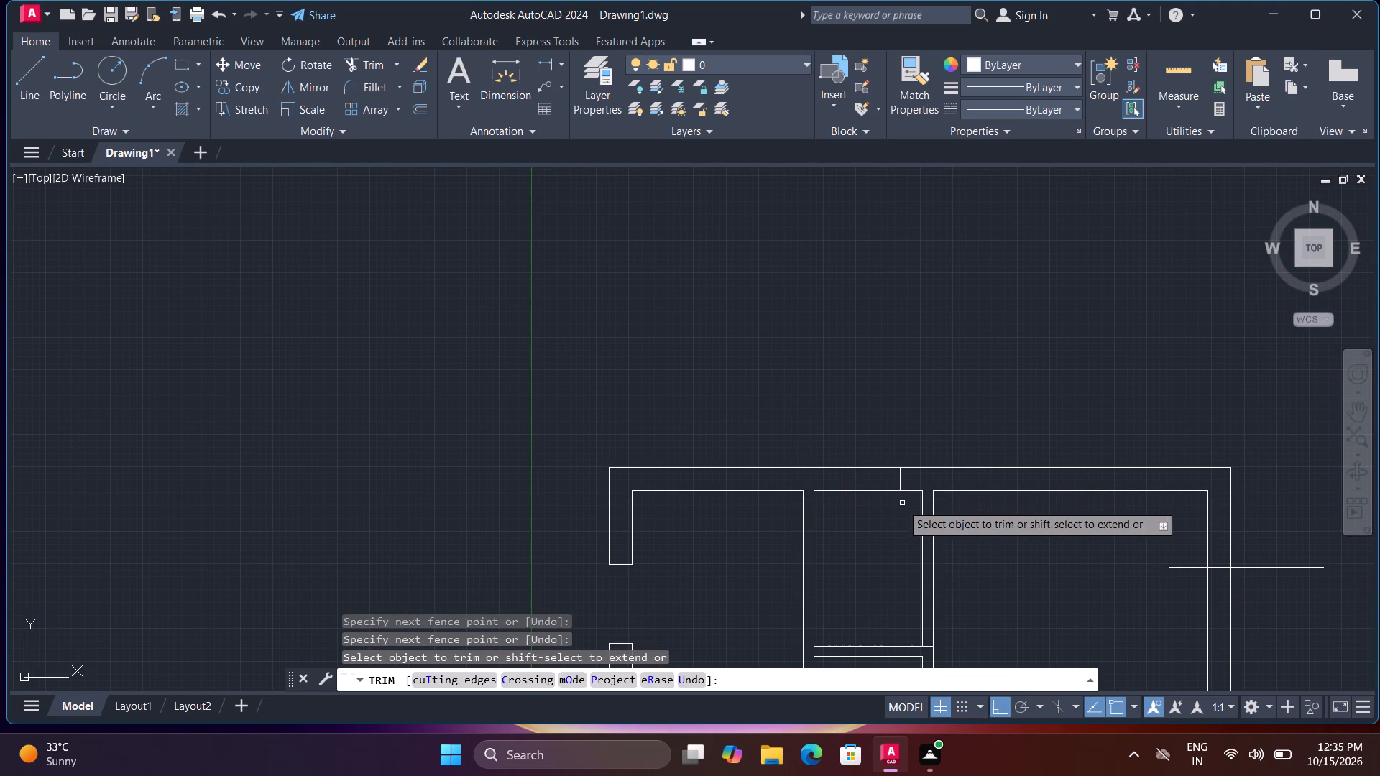
{"action": "left_click", "coordinate": [873, 523]}
{"action": "left_click", "coordinate": [875, 445]}
Trim the door opening in the partition between the narrow top room and the top-right room, removing the marking line's overhangs on both sides.
{"action": "middle_click_drag", "start_coordinate": [903, 557], "coordinate": [855, 459]}
{"action": "left_click", "coordinate": [862, 456]}
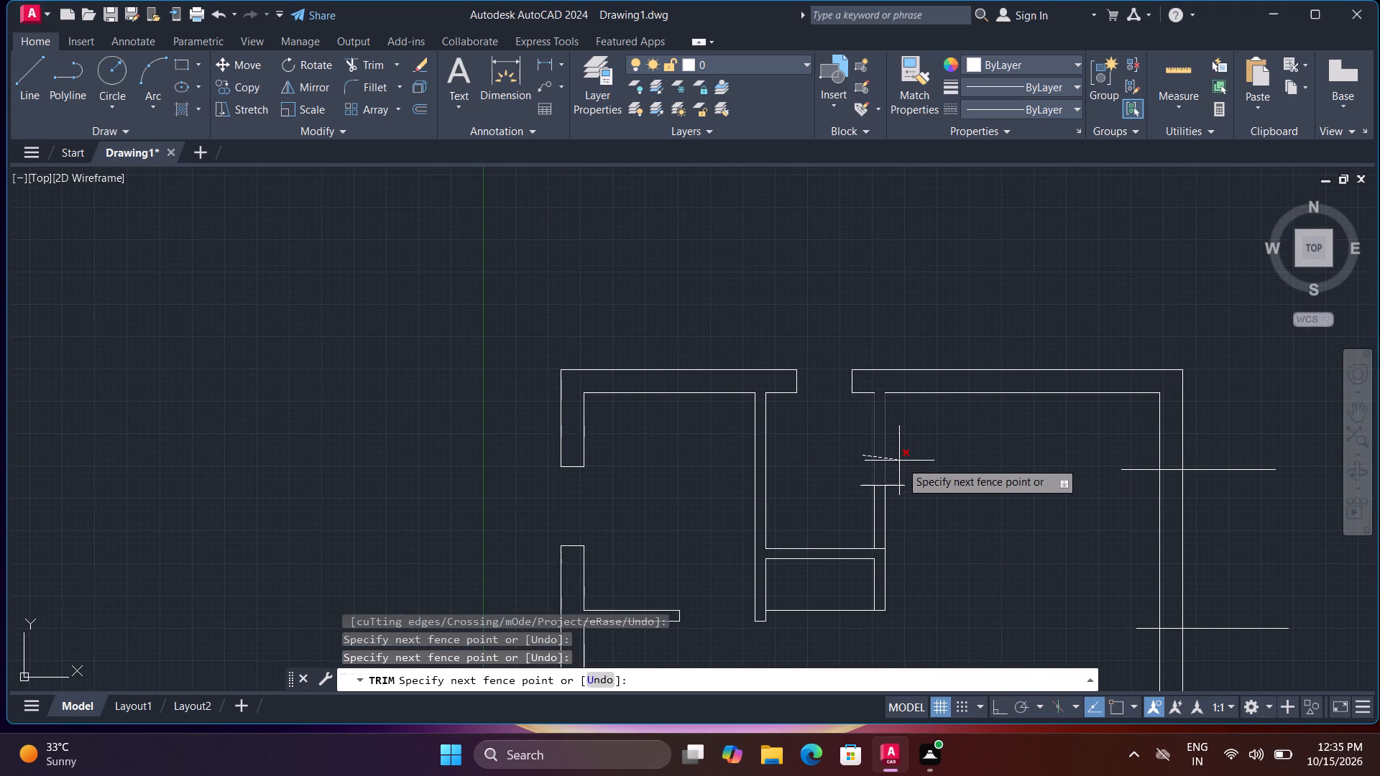
{"action": "left_click", "coordinate": [912, 461]}
{"action": "left_click", "coordinate": [890, 512]}
{"action": "left_click", "coordinate": [891, 471]}
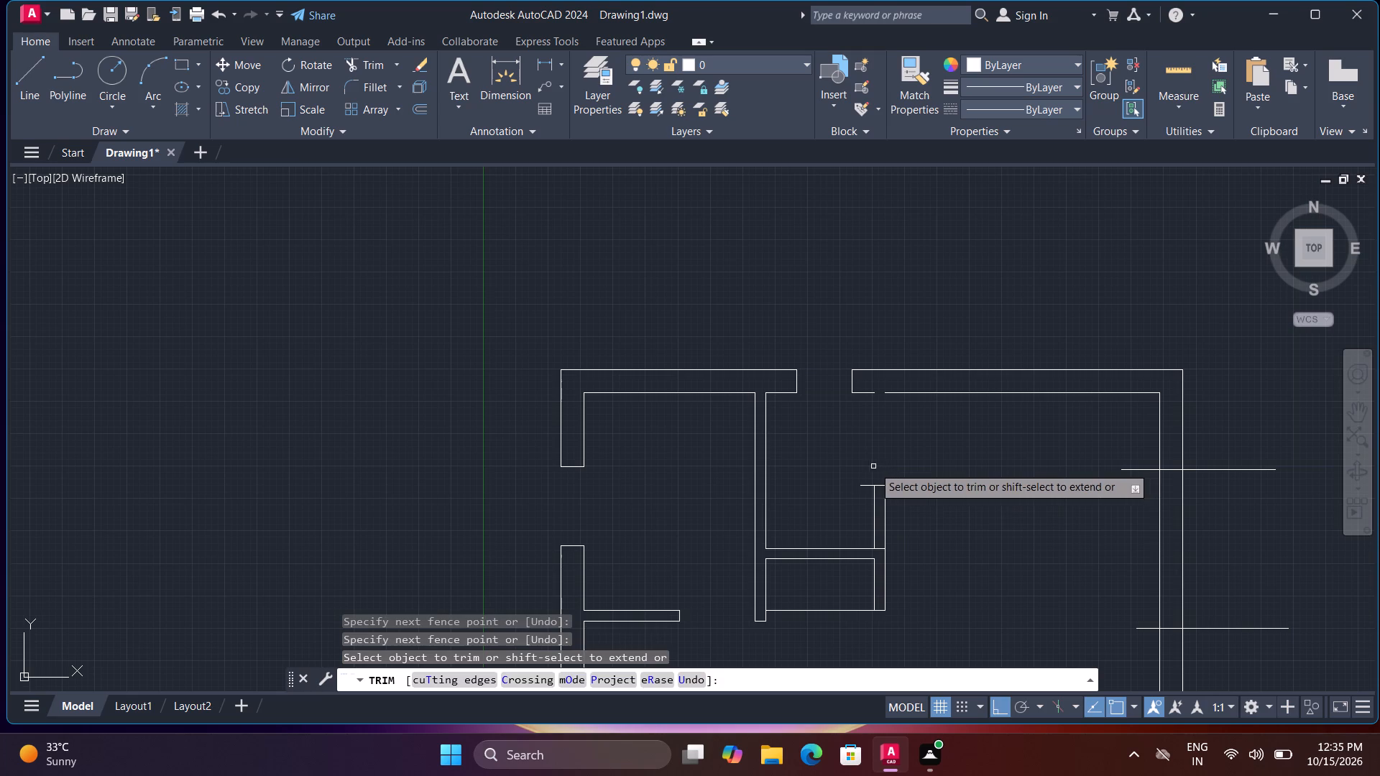
{"action": "left_click", "coordinate": [873, 466]}
{"action": "left_click", "coordinate": [865, 495]}
{"action": "middle_click", "coordinate": [796, 484]}
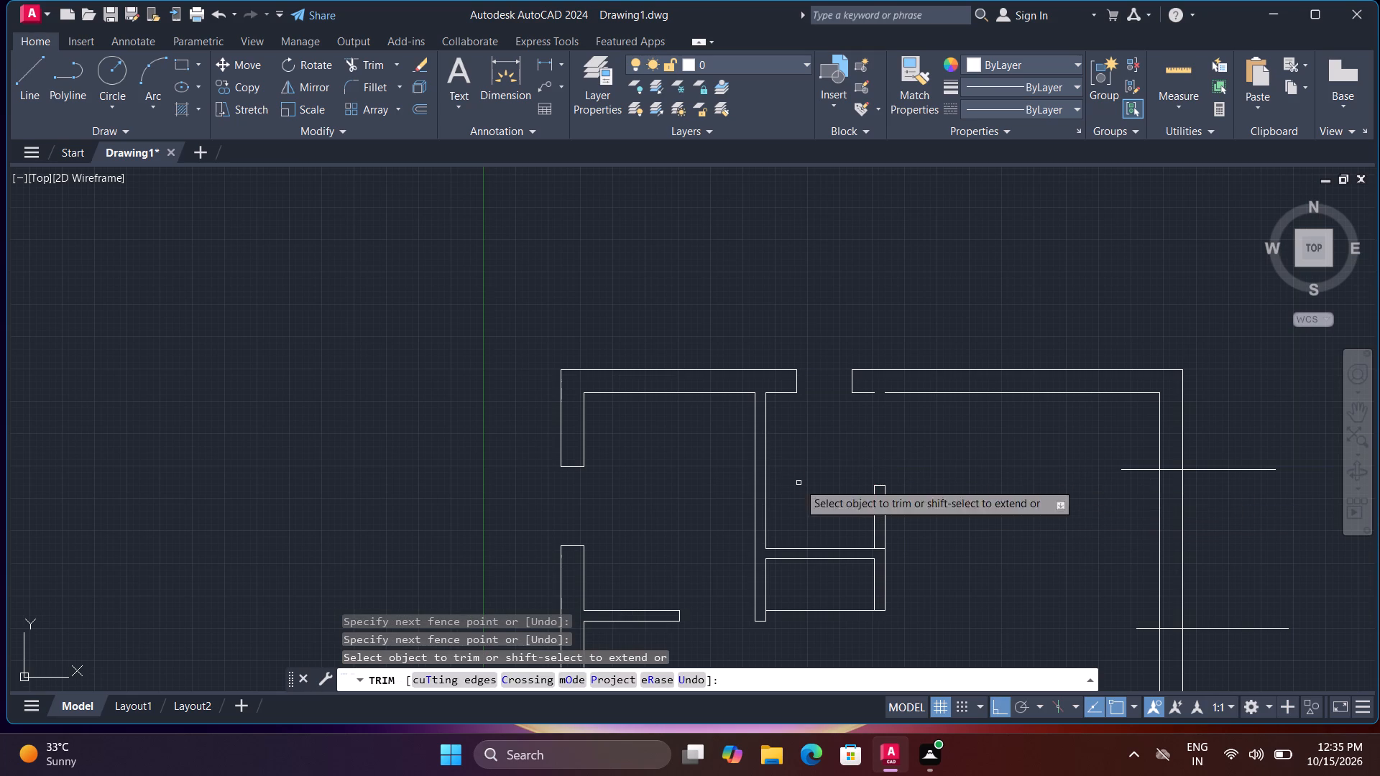
{"action": "key", "text": "Escape"}
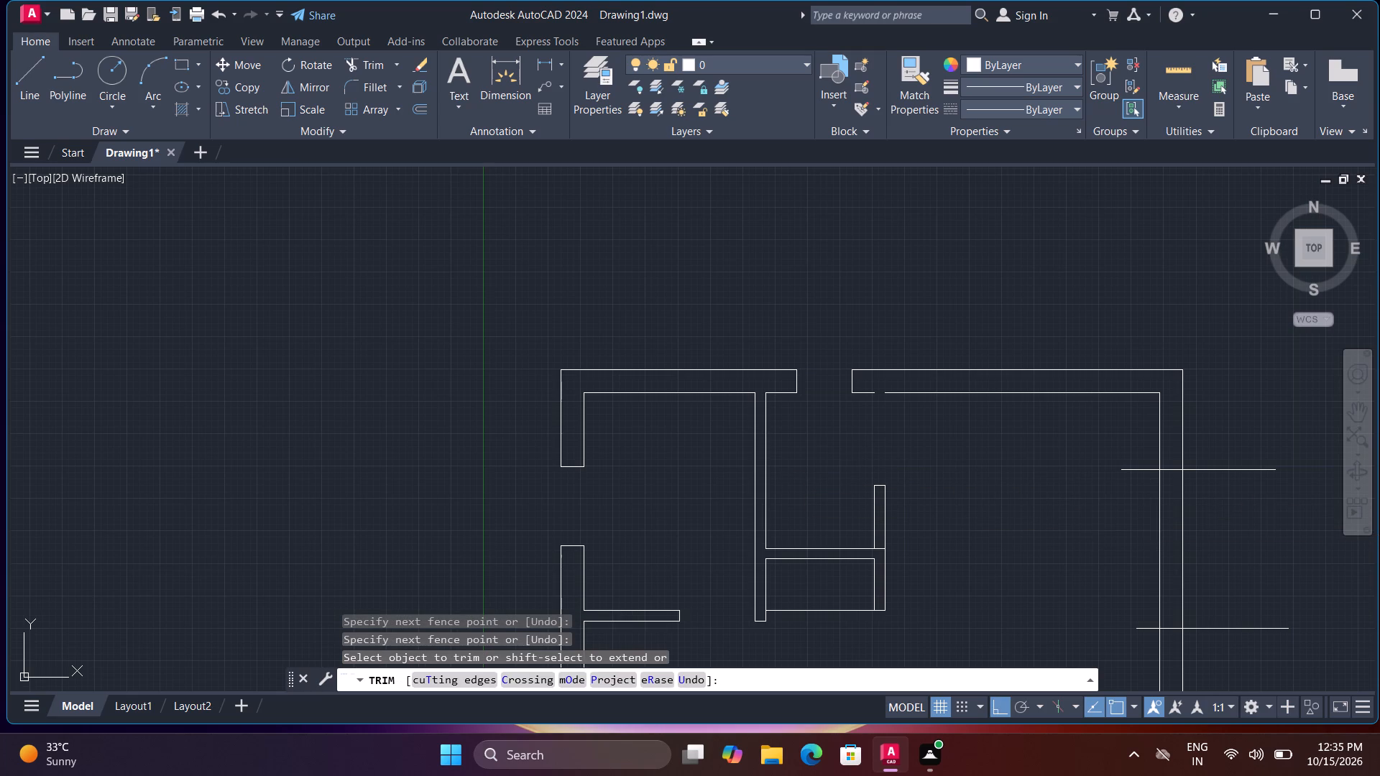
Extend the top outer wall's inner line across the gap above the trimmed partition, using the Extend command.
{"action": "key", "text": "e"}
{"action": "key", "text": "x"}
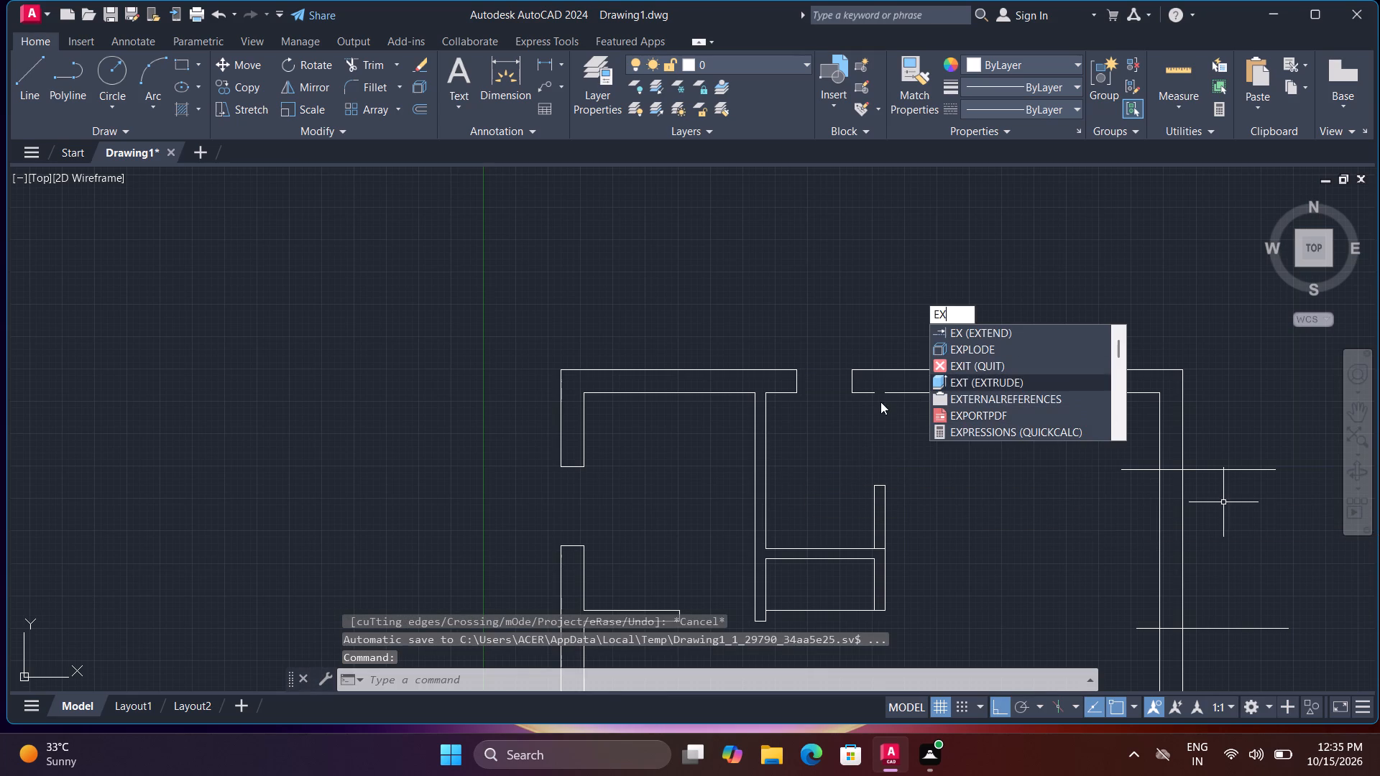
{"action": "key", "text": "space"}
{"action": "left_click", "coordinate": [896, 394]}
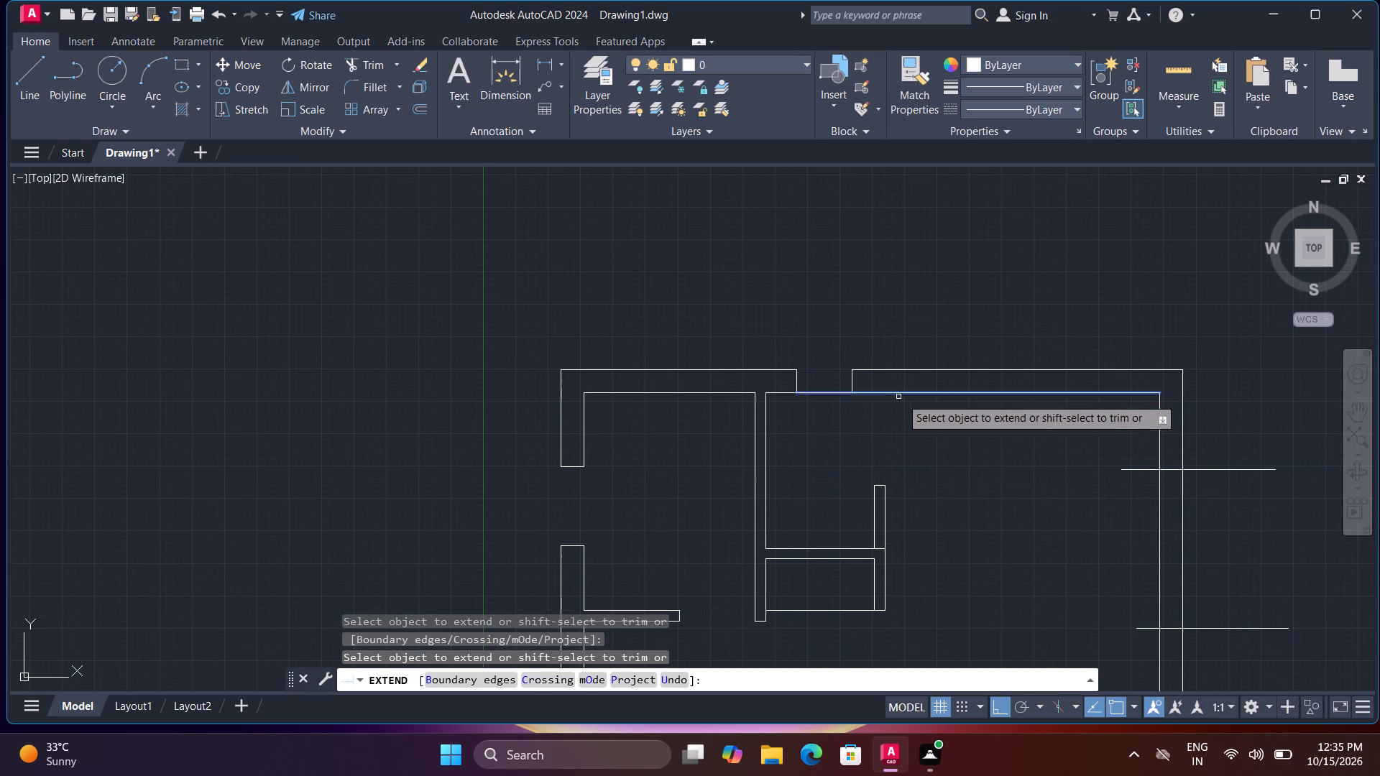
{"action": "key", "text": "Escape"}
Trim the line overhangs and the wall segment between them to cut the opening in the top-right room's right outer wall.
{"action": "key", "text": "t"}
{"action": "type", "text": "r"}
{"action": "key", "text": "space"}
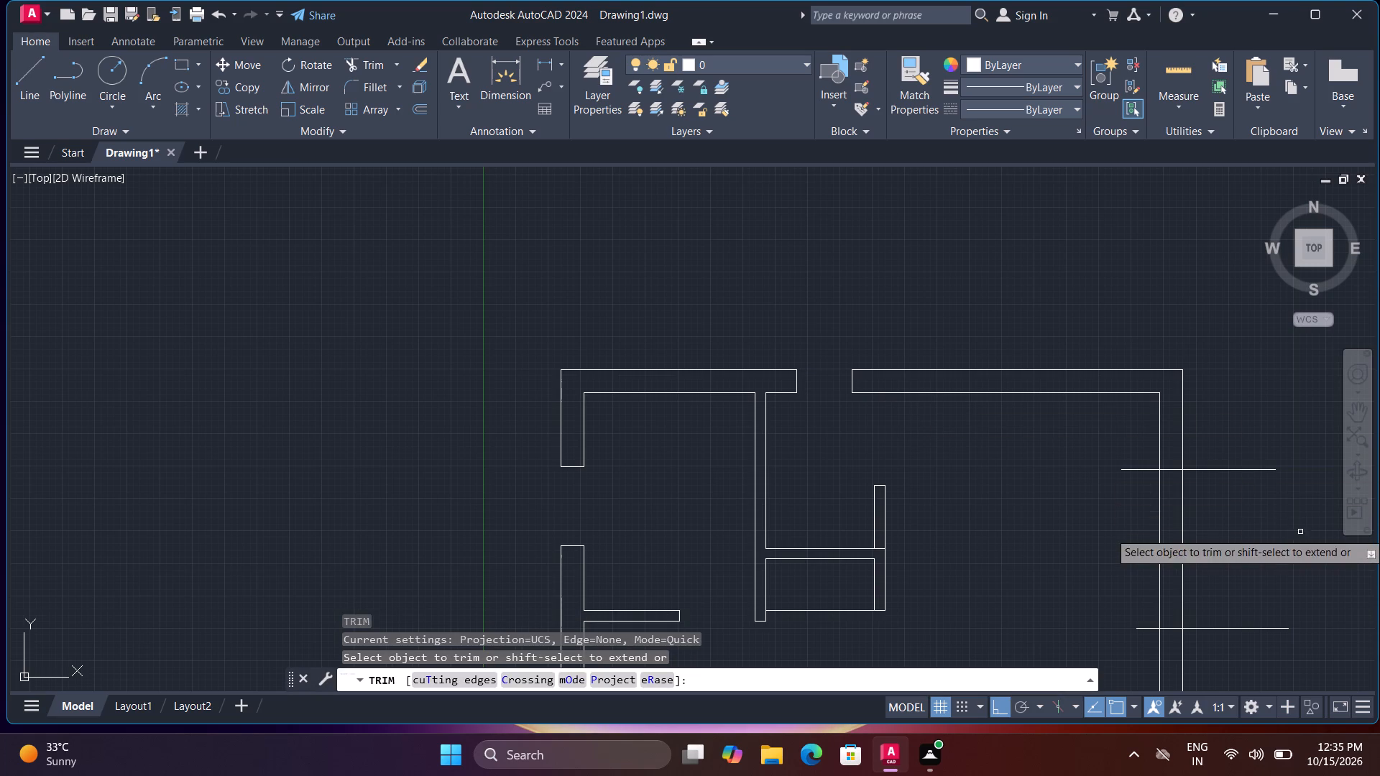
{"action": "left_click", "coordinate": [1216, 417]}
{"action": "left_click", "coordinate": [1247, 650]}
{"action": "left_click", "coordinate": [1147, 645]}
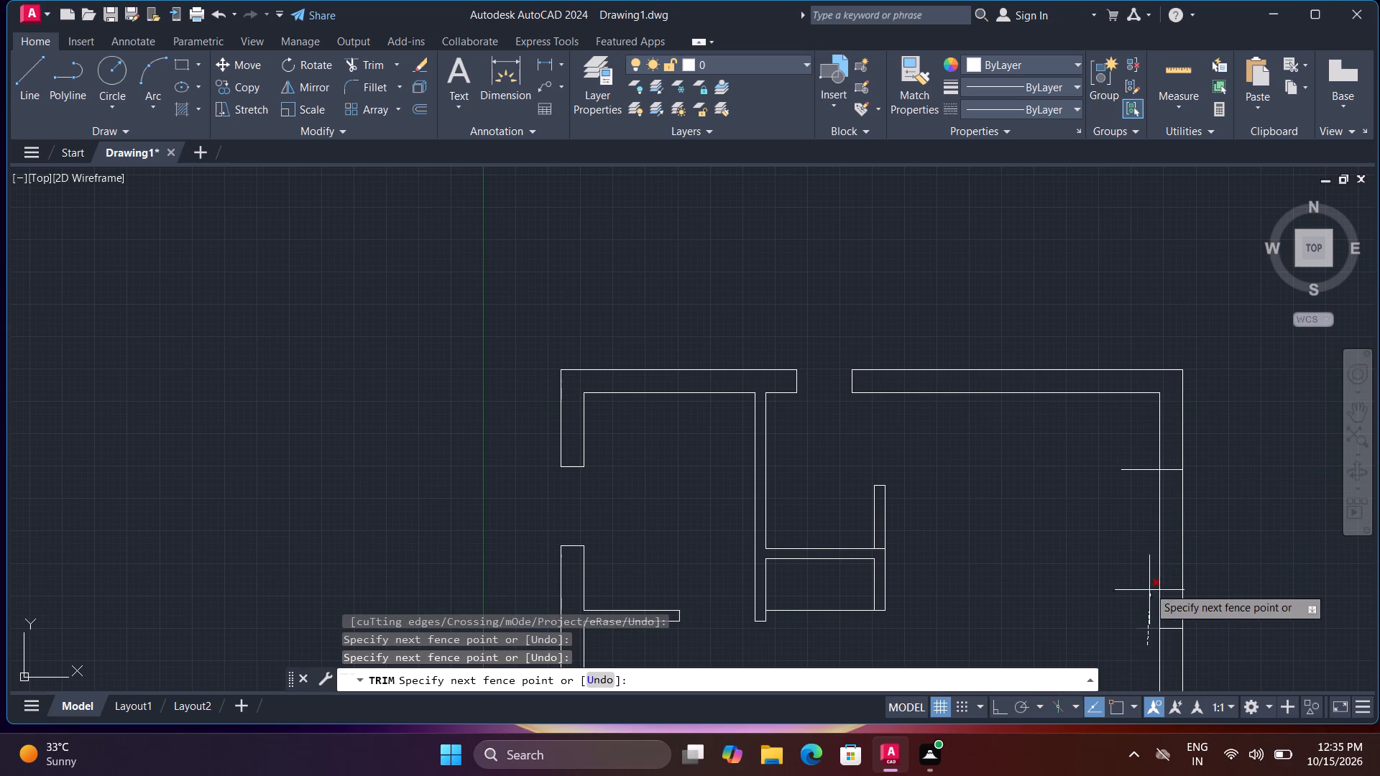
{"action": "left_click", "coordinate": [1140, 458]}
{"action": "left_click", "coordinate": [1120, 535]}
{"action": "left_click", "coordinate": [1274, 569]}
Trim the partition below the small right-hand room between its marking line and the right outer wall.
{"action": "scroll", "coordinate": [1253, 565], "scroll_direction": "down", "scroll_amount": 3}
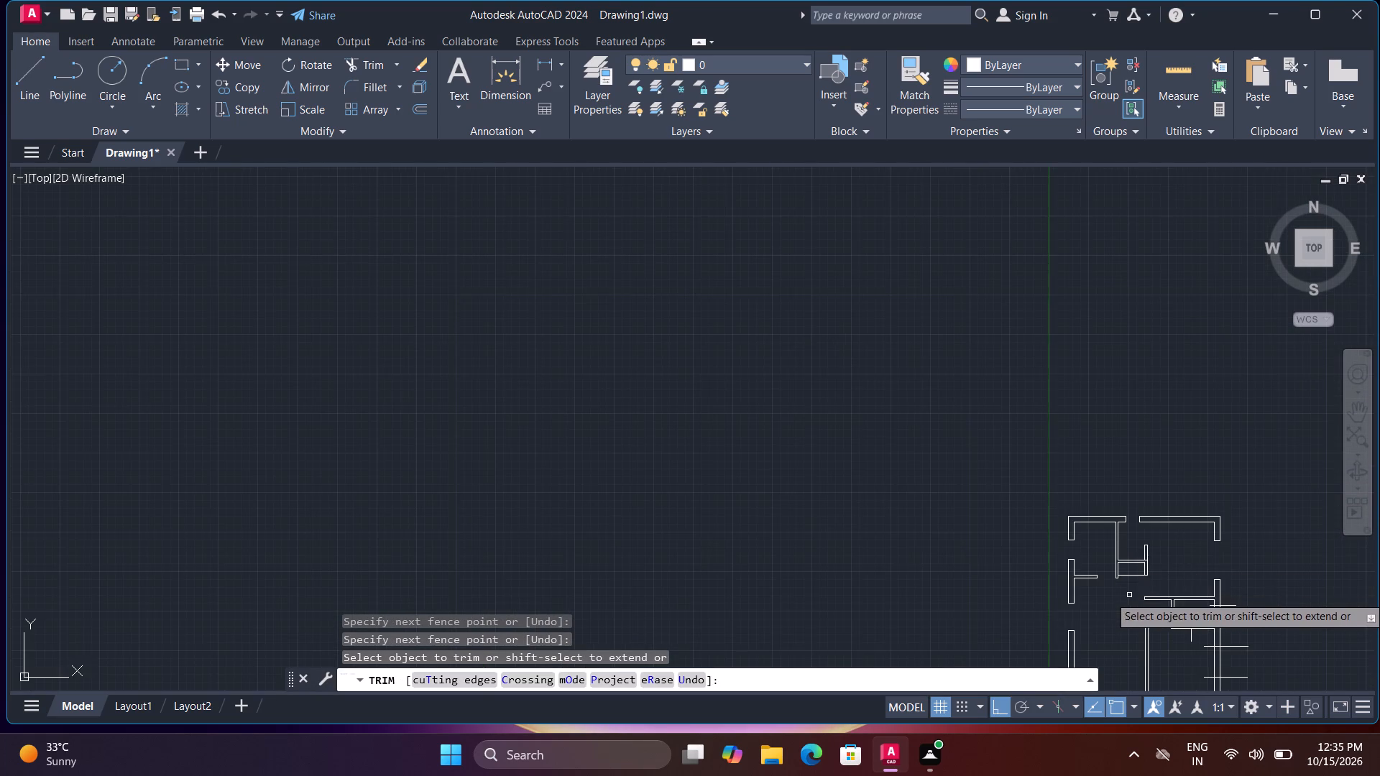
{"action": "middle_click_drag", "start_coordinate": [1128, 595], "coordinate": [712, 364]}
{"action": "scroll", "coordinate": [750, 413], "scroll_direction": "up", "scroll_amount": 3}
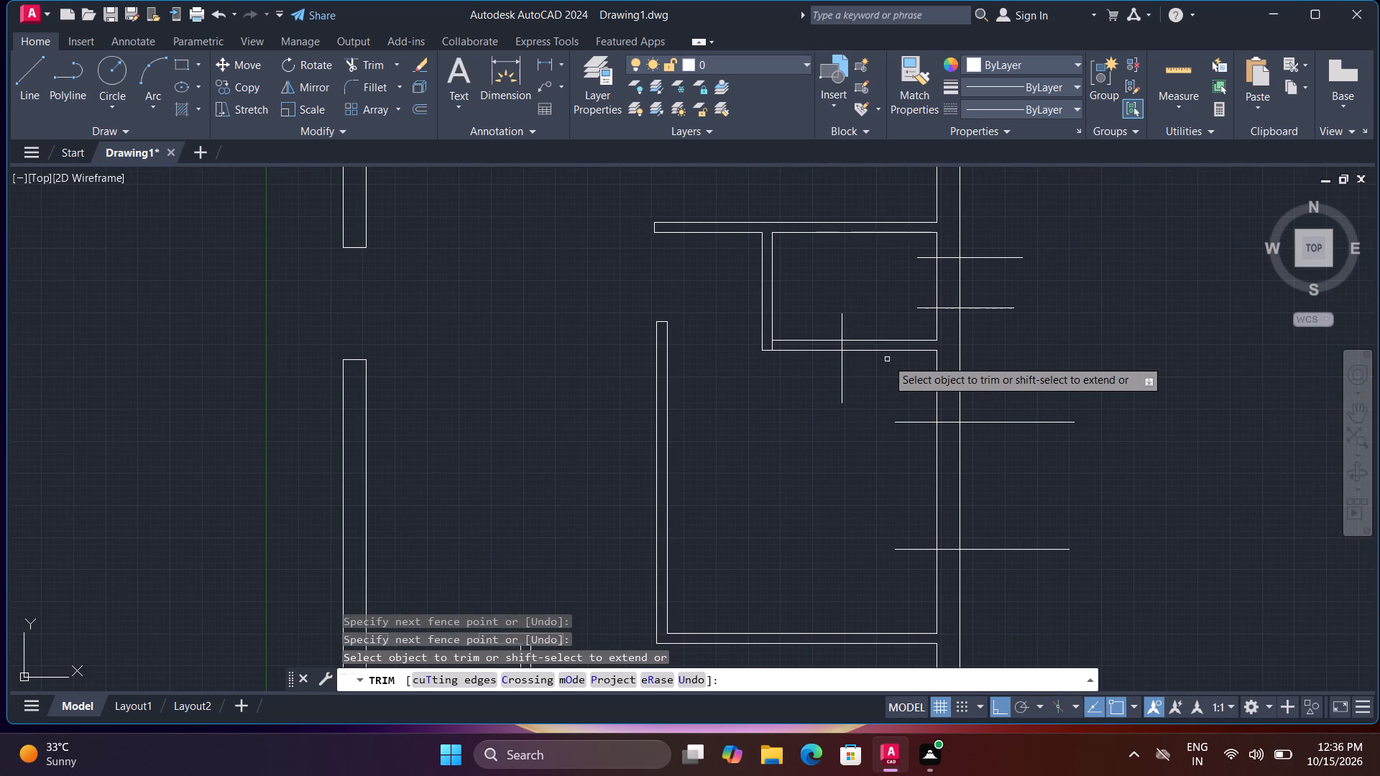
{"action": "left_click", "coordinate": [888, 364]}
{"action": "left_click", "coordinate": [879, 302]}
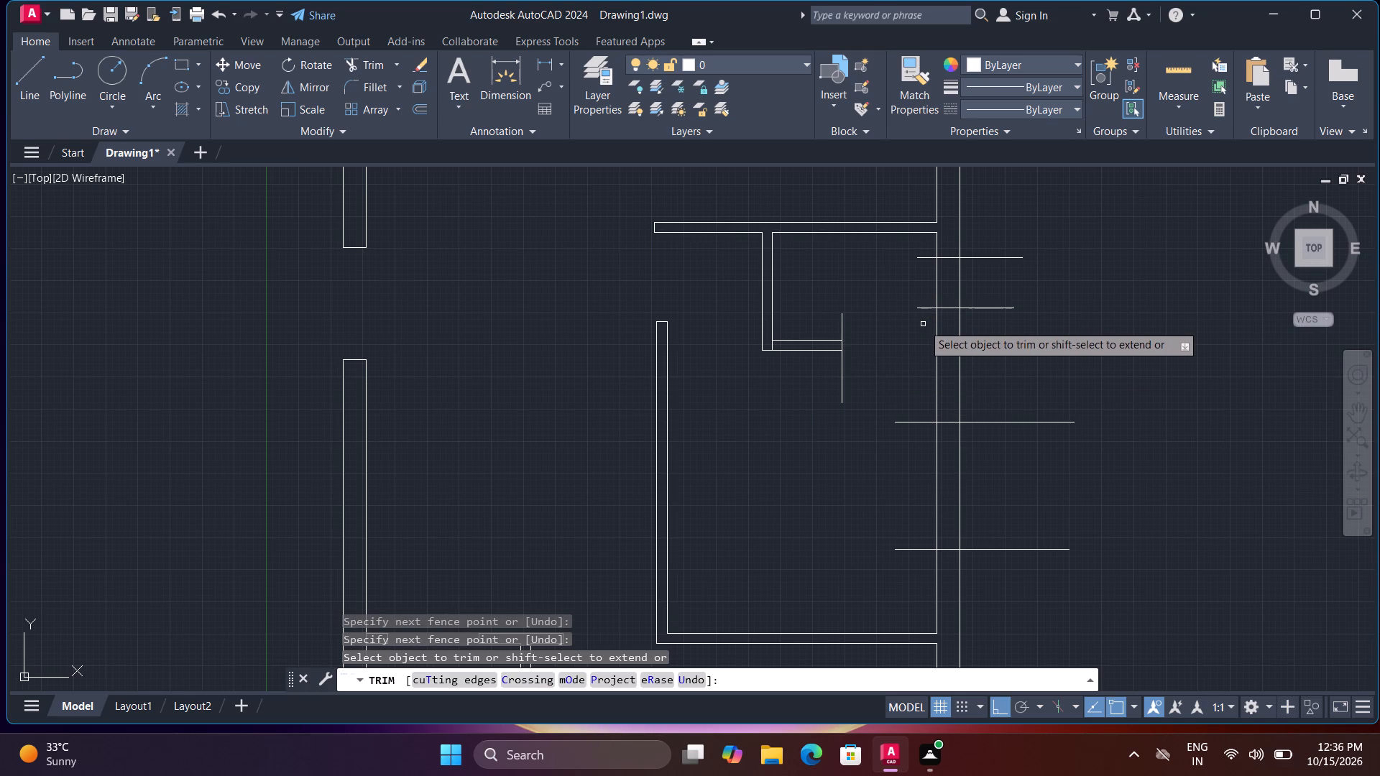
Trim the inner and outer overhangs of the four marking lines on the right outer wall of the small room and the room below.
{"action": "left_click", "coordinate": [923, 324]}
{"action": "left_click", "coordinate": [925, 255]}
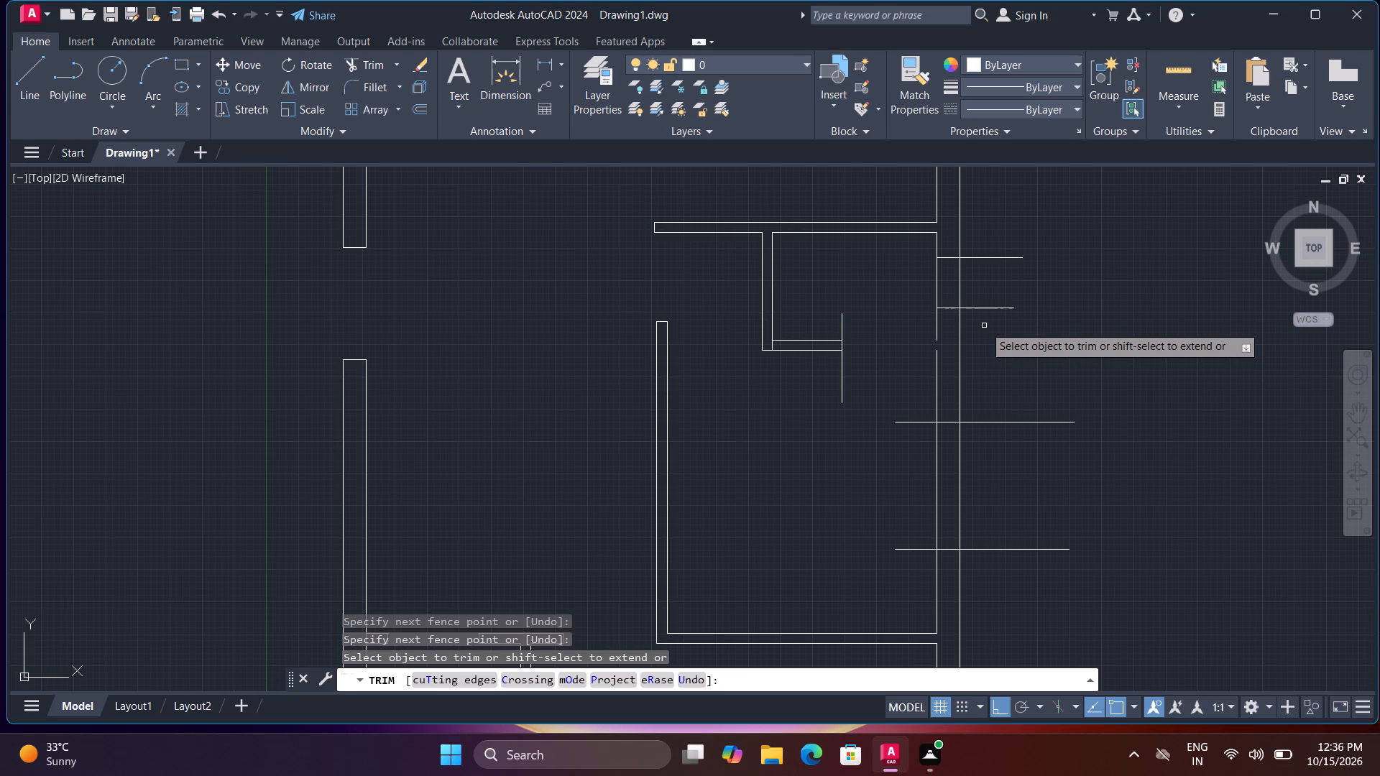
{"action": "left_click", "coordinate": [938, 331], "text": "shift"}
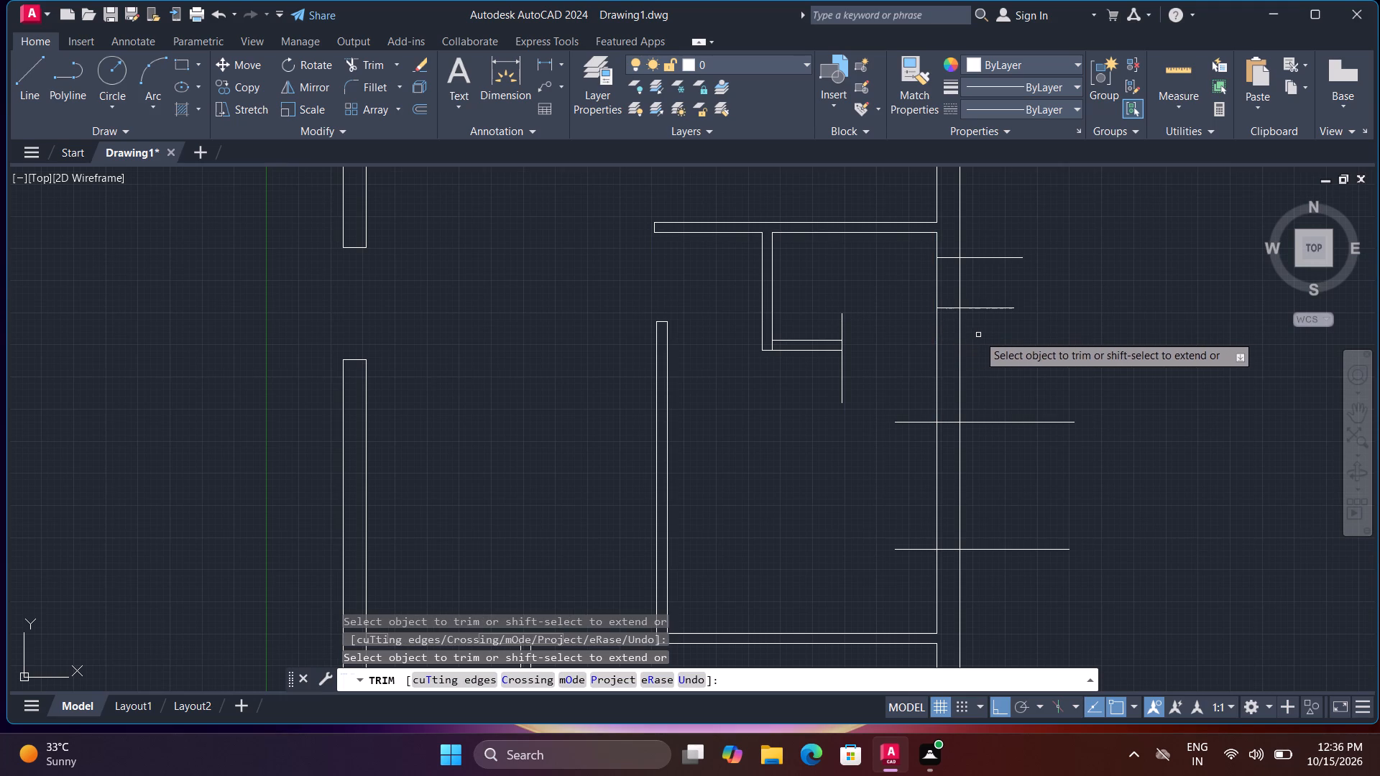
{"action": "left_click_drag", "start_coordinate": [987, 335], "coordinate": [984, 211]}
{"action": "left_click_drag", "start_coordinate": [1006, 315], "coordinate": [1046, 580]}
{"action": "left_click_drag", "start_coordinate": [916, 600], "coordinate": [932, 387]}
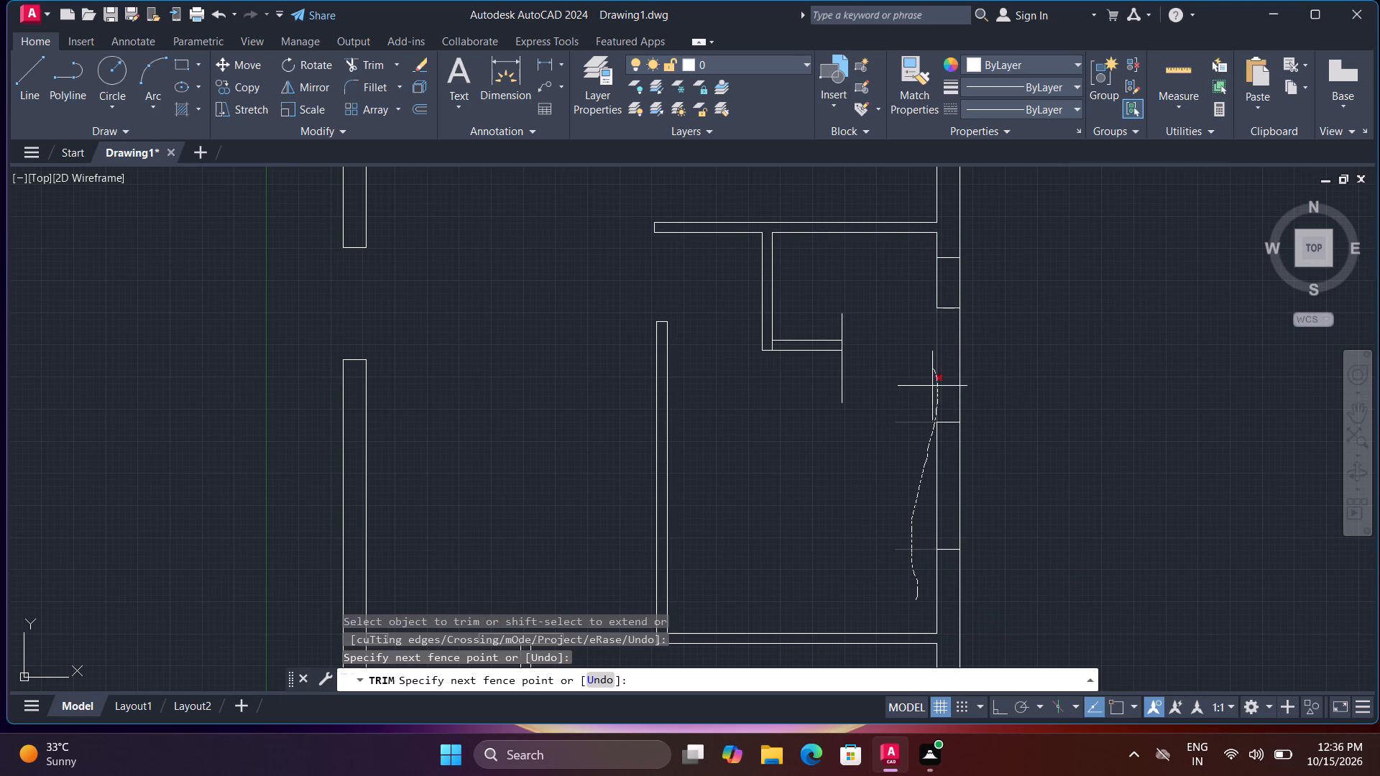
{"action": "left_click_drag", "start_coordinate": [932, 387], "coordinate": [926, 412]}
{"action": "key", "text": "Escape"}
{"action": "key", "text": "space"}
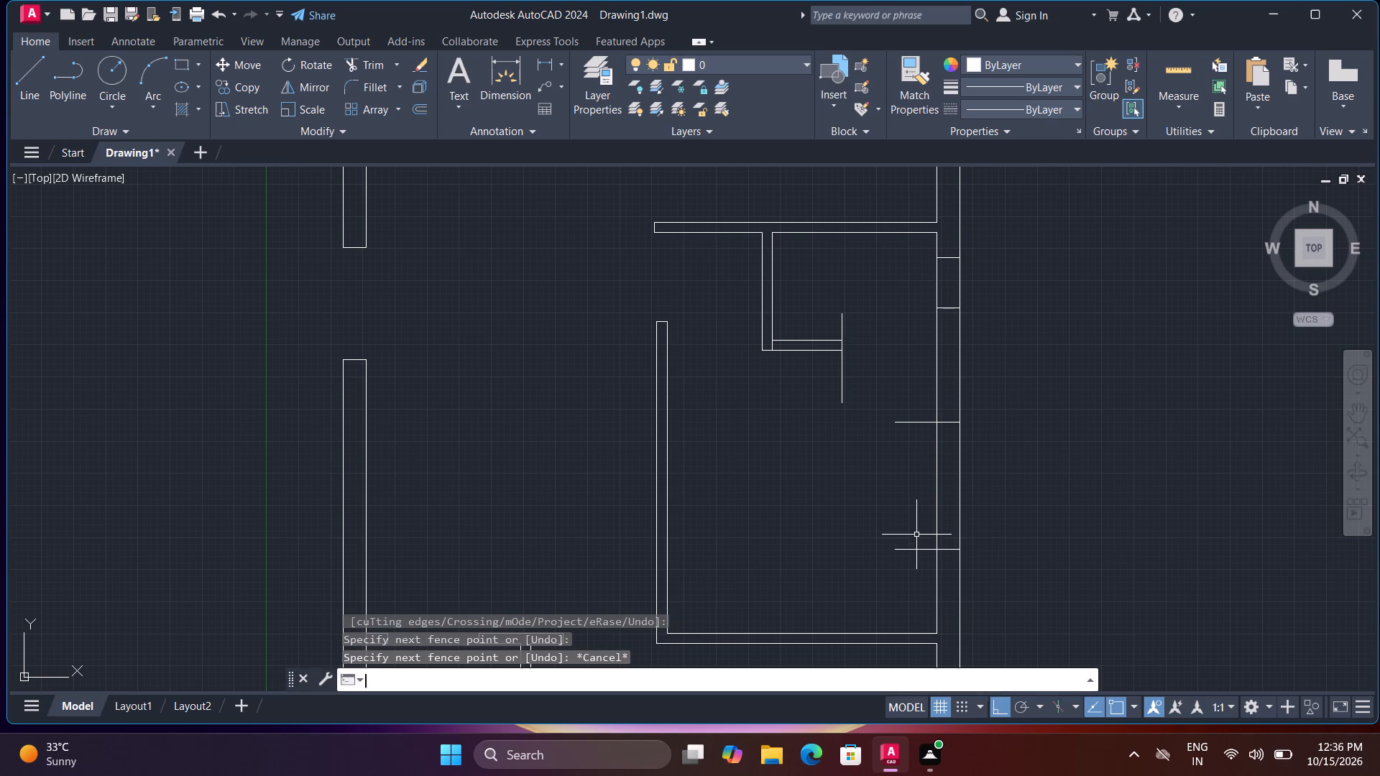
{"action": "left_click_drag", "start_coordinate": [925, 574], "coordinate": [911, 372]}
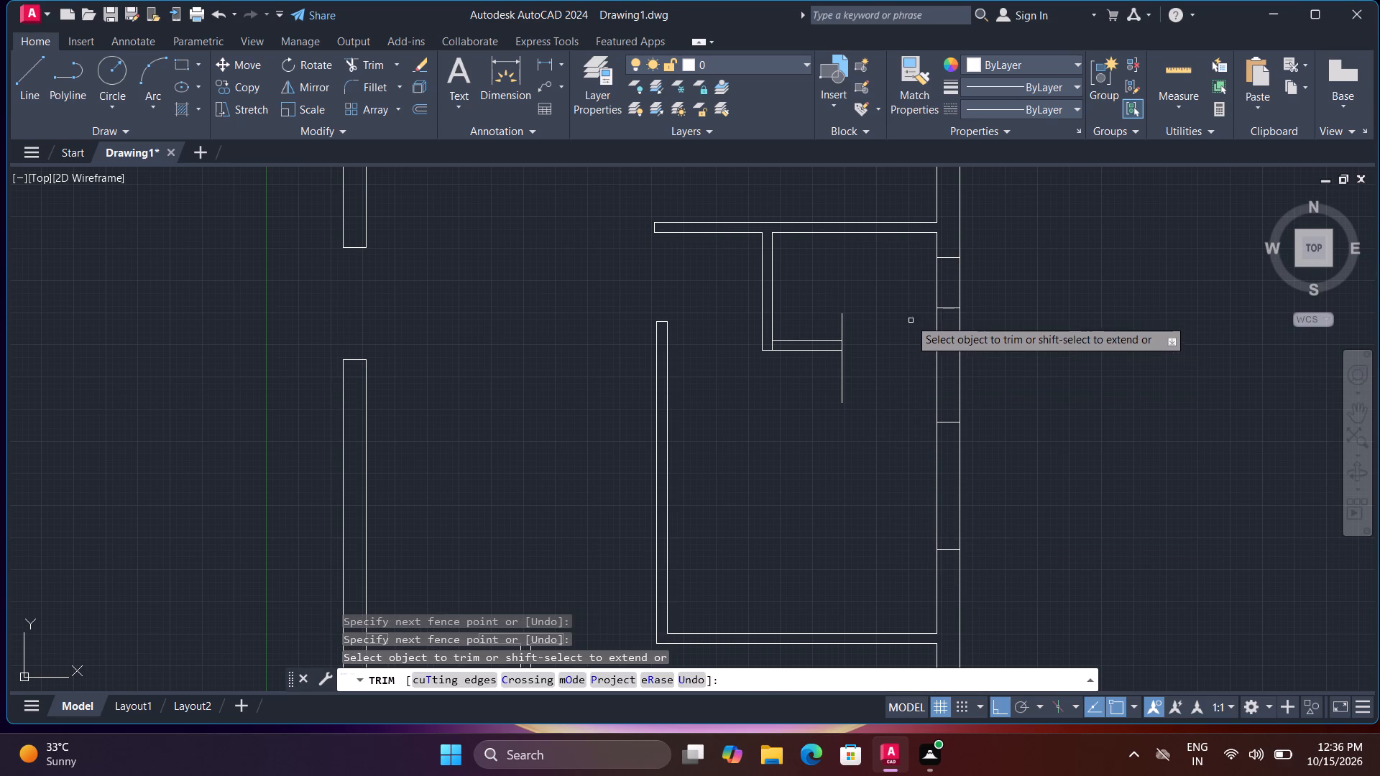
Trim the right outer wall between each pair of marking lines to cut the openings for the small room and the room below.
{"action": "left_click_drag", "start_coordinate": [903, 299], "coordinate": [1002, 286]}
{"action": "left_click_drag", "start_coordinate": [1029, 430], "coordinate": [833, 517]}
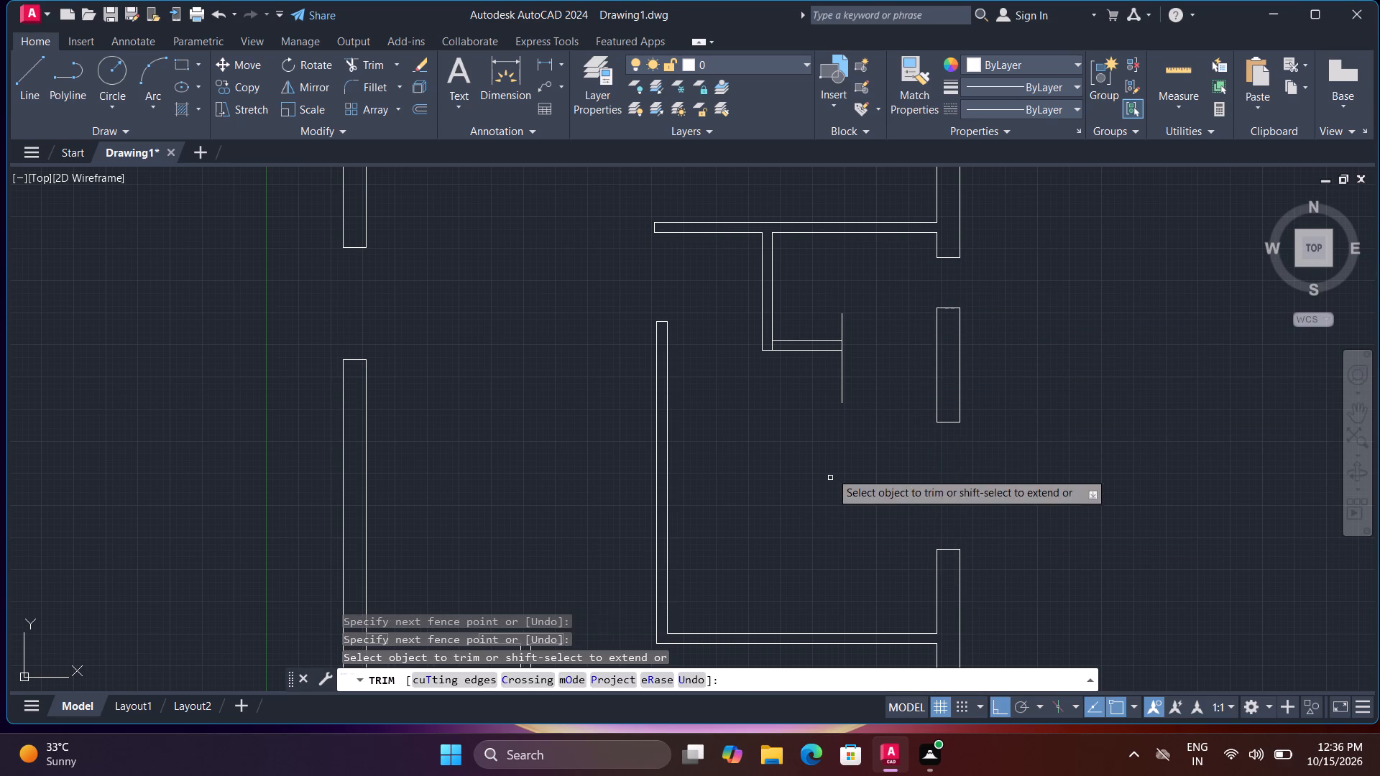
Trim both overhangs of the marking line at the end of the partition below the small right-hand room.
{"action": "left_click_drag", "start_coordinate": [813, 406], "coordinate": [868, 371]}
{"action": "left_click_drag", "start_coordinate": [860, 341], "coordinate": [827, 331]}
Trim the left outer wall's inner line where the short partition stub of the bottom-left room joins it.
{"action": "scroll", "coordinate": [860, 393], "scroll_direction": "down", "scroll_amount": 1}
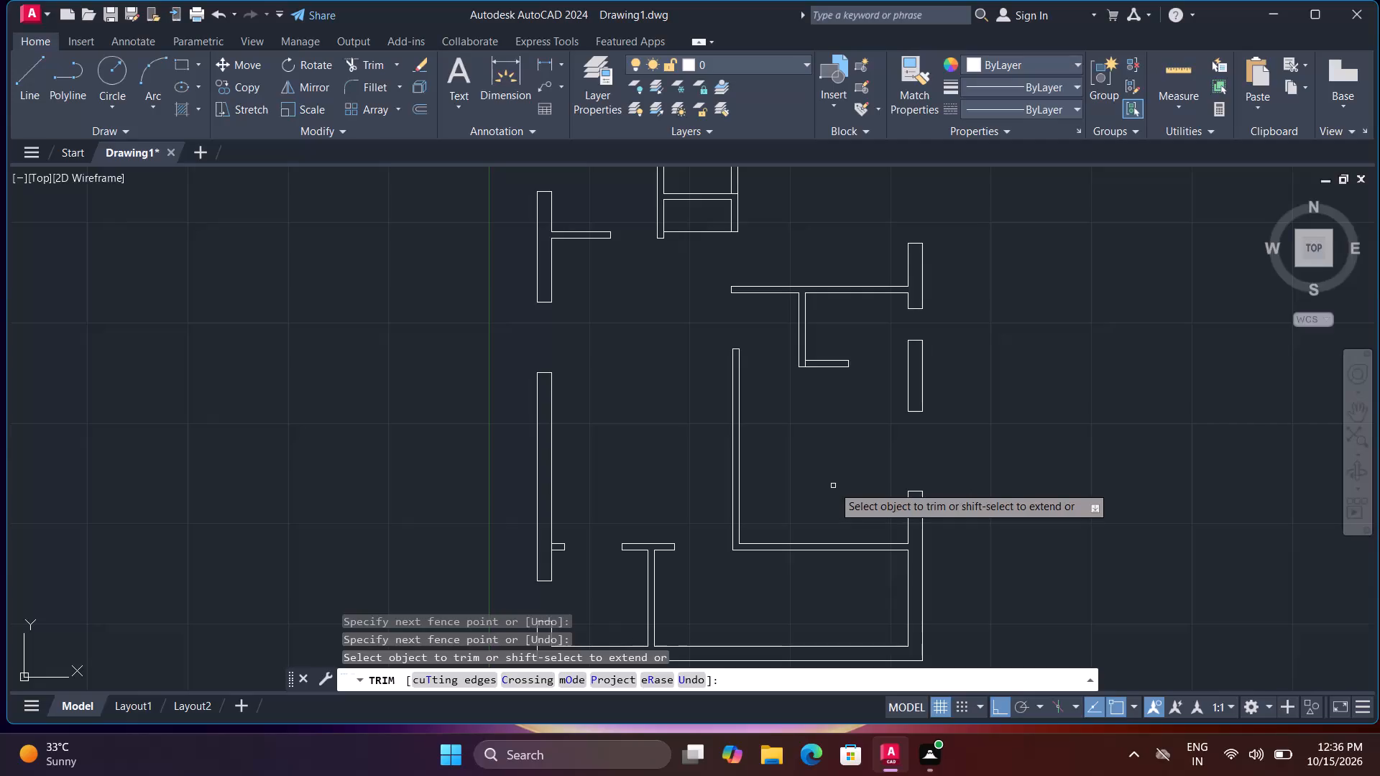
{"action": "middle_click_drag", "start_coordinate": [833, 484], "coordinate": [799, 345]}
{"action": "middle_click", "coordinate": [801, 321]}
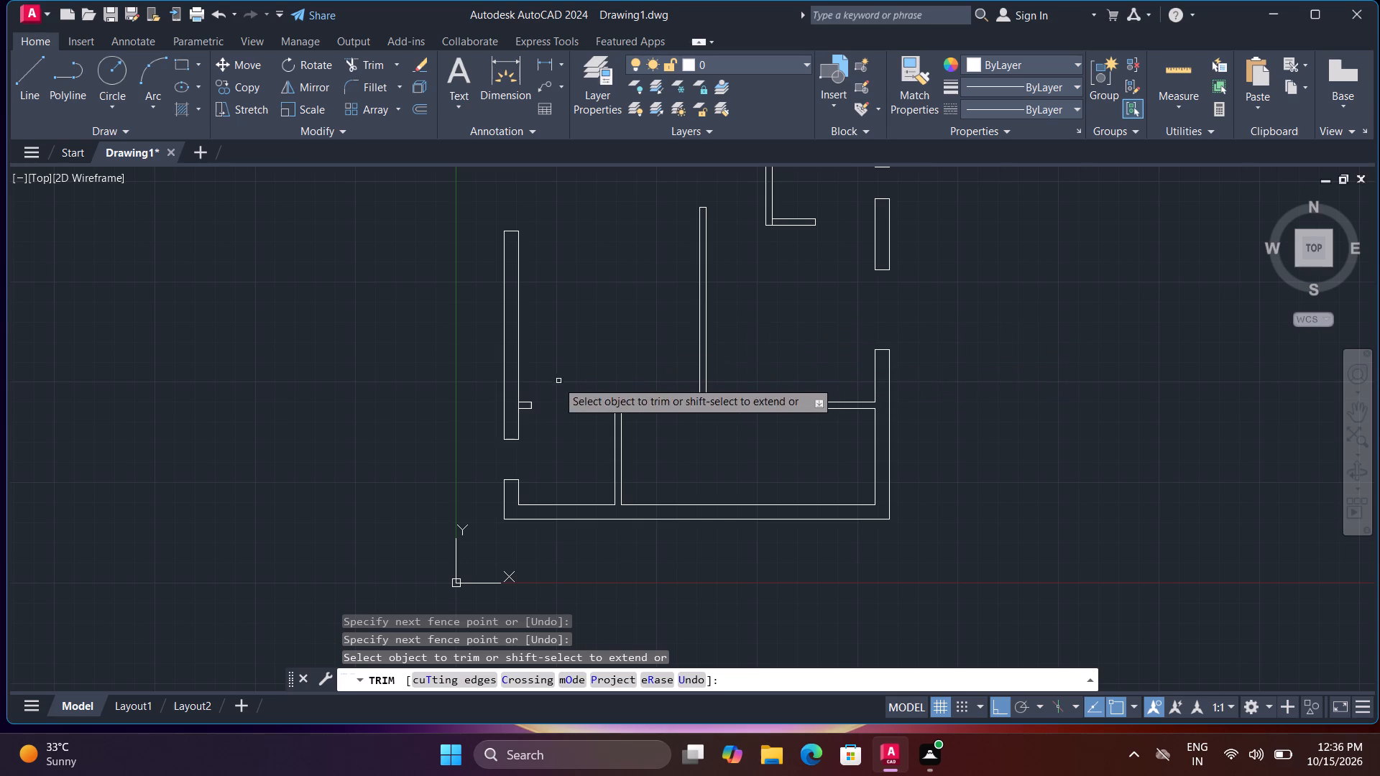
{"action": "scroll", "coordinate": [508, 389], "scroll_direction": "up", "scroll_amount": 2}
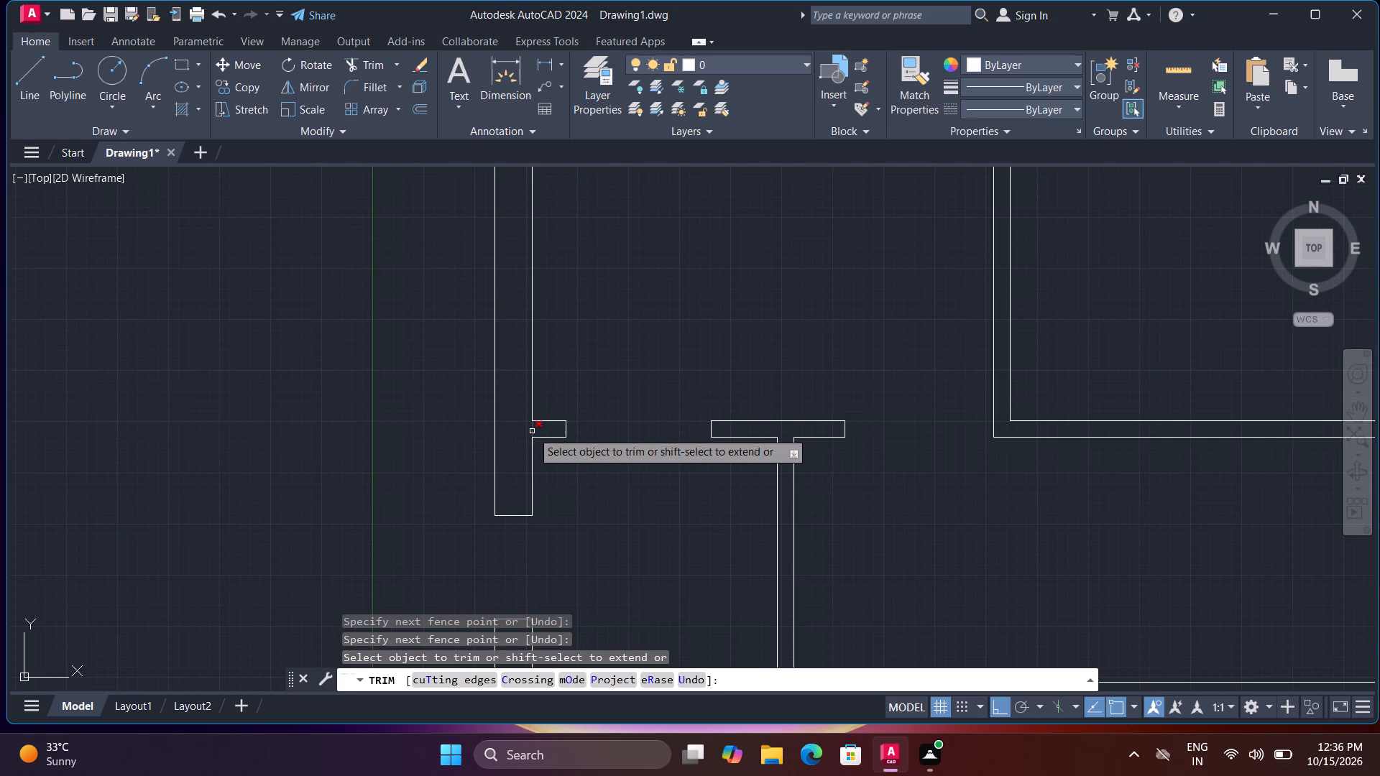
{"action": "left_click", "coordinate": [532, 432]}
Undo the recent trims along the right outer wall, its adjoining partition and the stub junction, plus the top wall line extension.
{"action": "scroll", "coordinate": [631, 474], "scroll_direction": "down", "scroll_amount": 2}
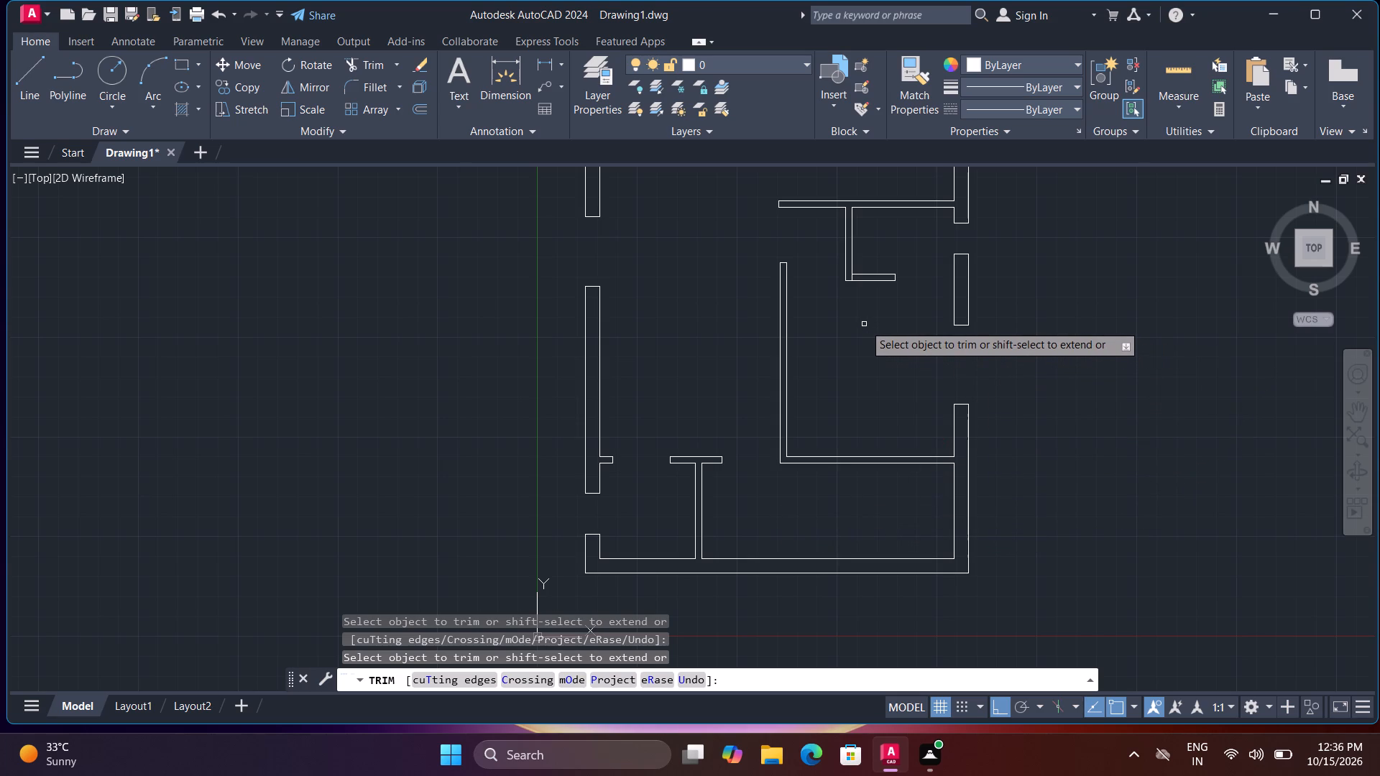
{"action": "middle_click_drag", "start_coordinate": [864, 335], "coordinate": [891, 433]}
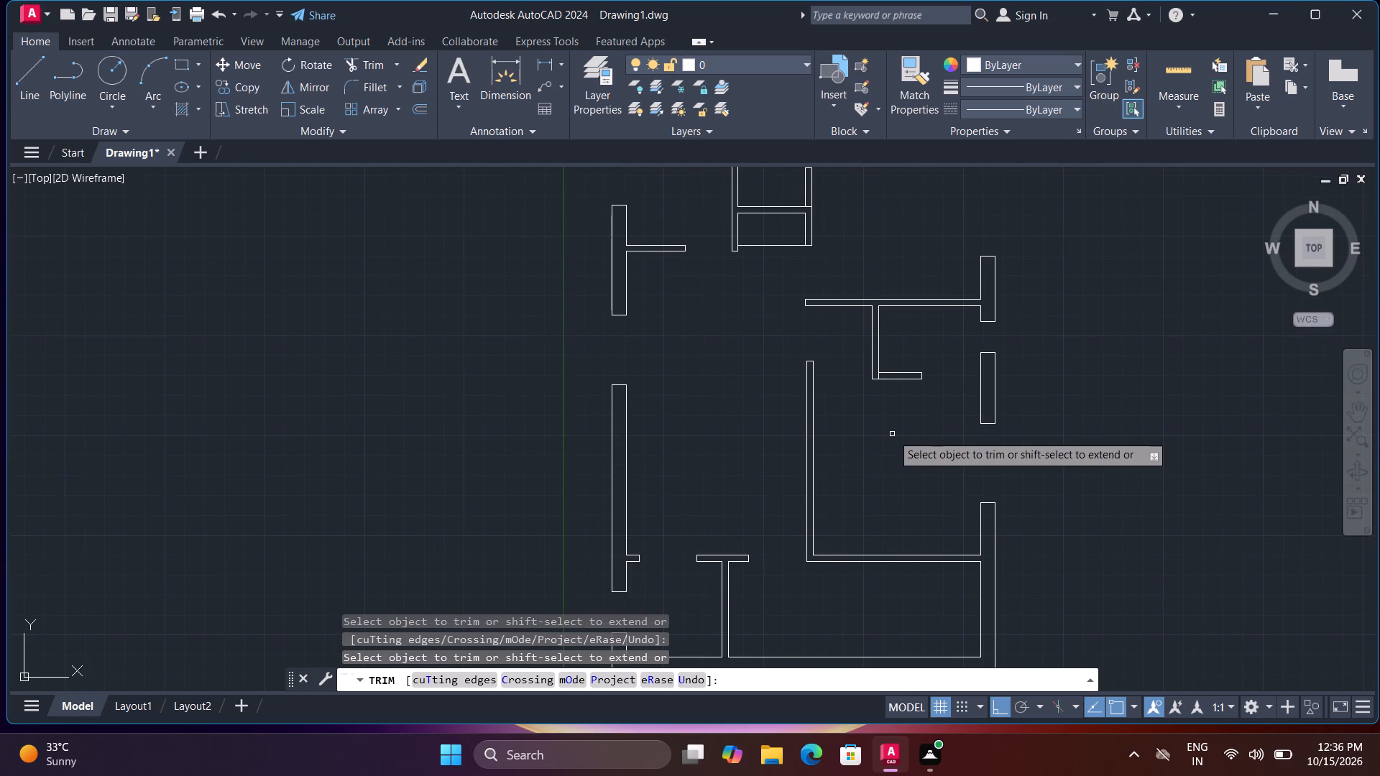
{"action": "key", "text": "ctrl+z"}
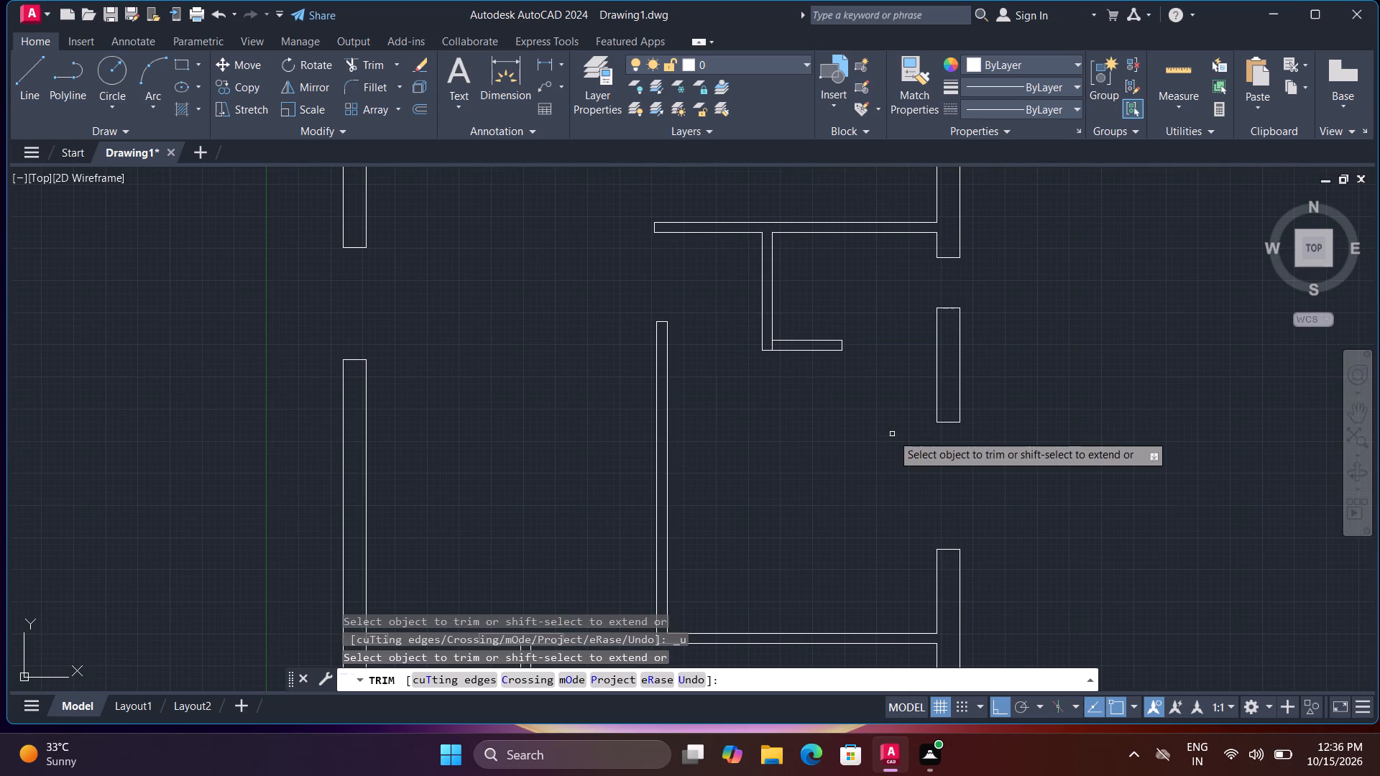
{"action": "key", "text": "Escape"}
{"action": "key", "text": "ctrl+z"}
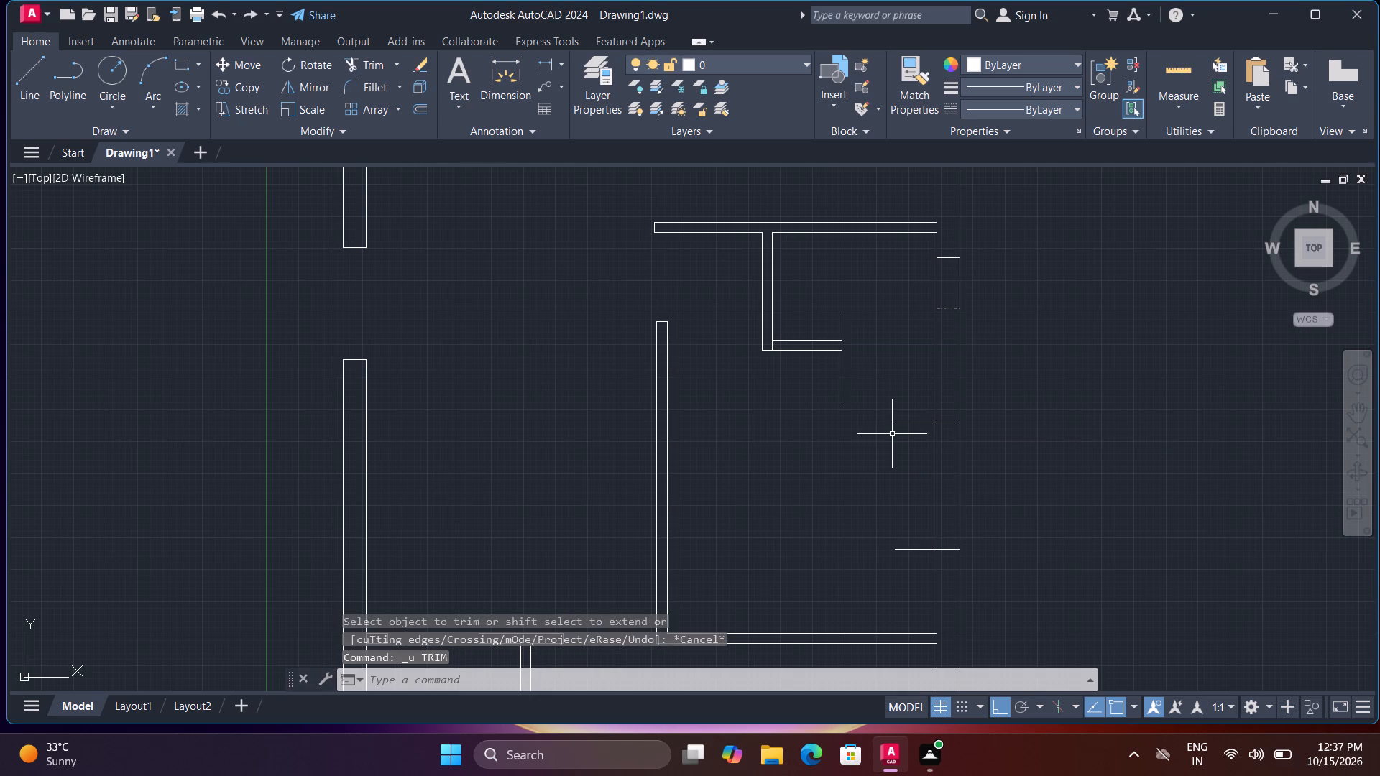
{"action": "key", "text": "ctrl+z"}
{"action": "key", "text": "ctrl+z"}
Trim the marking lines' outer overhangs along the right outer wall and the inner overhangs in the room below the small one.
{"action": "scroll", "coordinate": [892, 434], "scroll_direction": "down", "scroll_amount": 2}
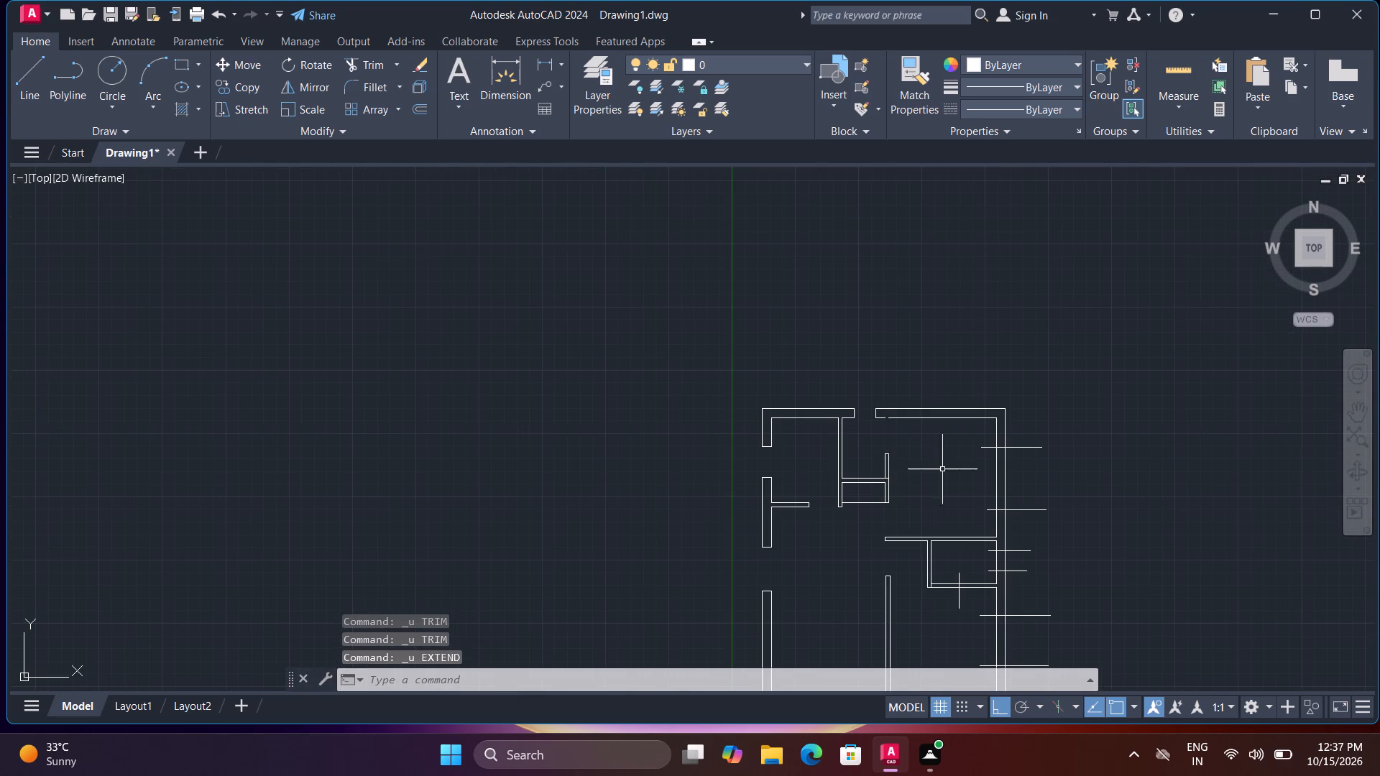
{"action": "middle_click_drag", "start_coordinate": [902, 478], "coordinate": [809, 415]}
{"action": "key", "text": "Escape"}
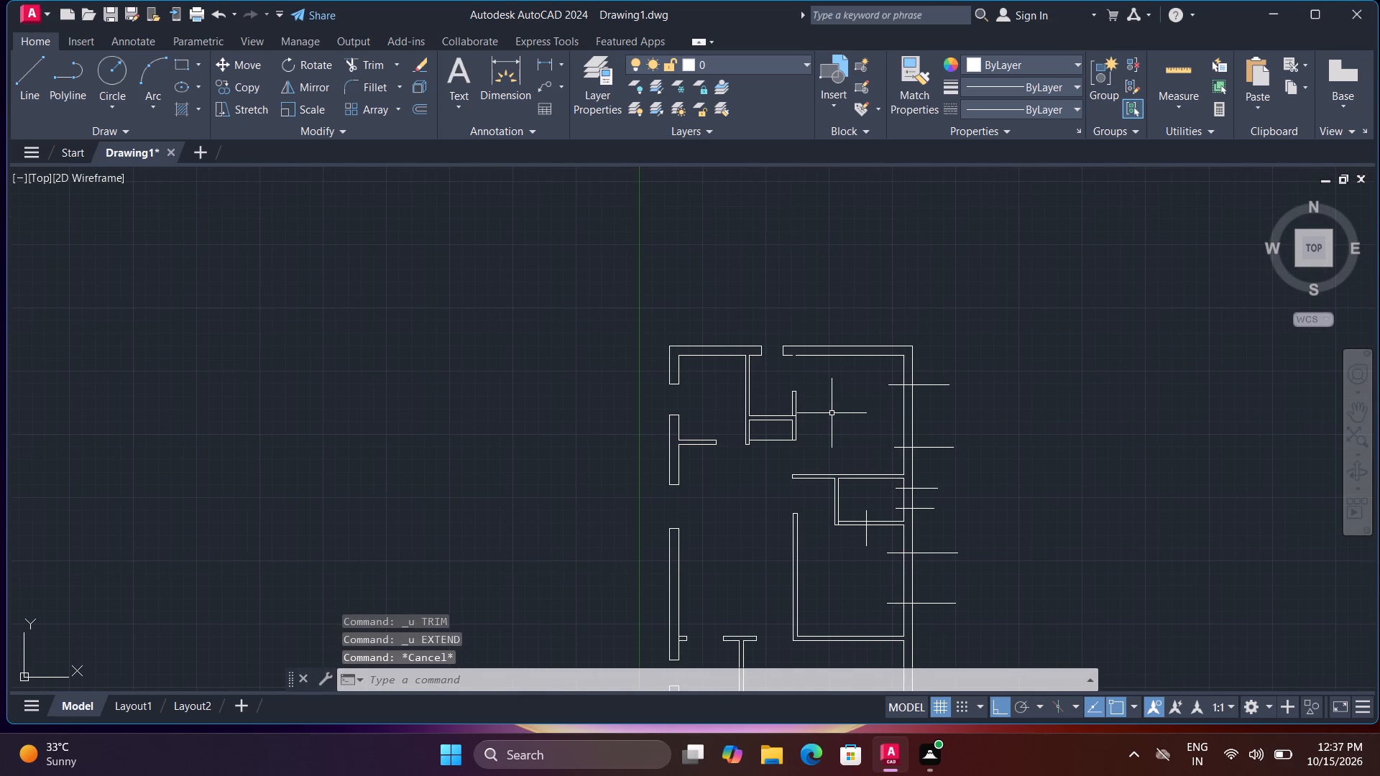
{"action": "type", "text": "tr"}
{"action": "key", "text": "space"}
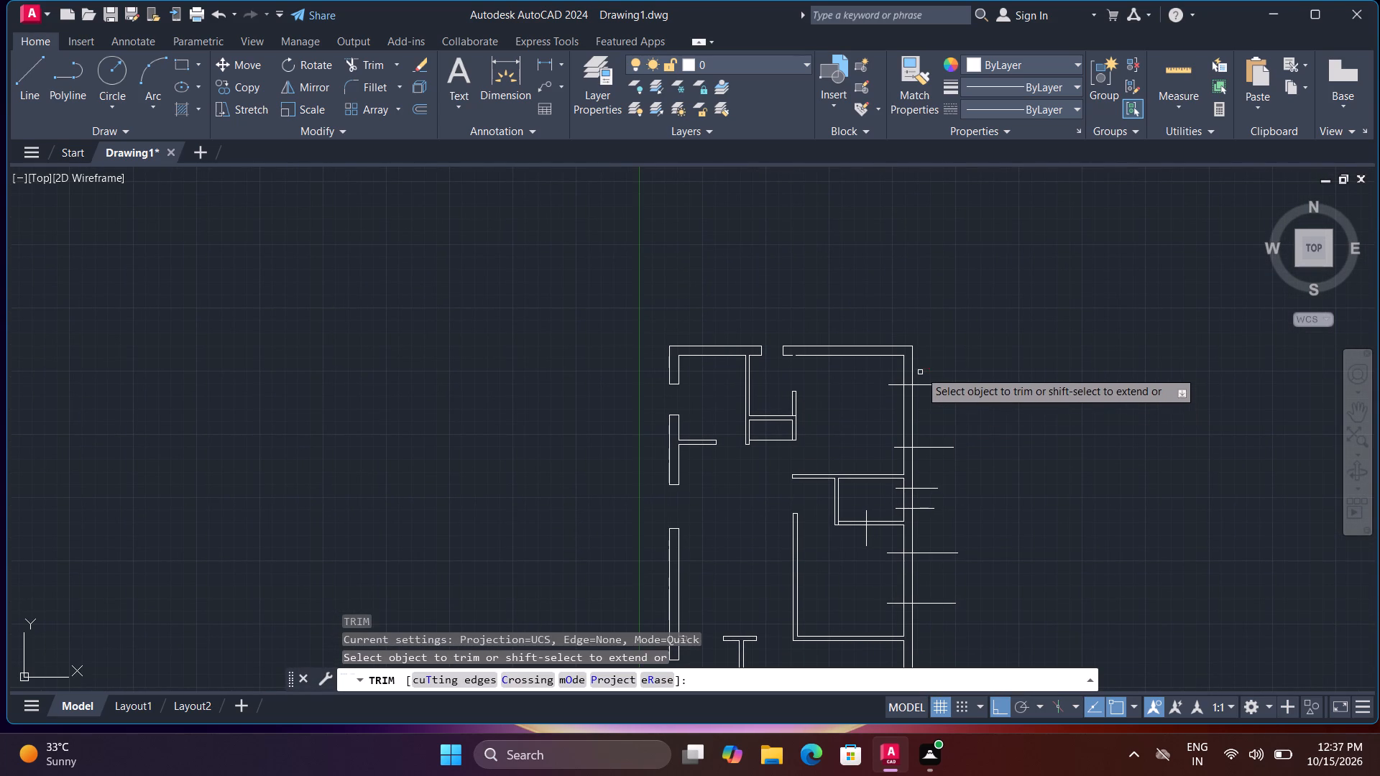
{"action": "left_click", "coordinate": [934, 361]}
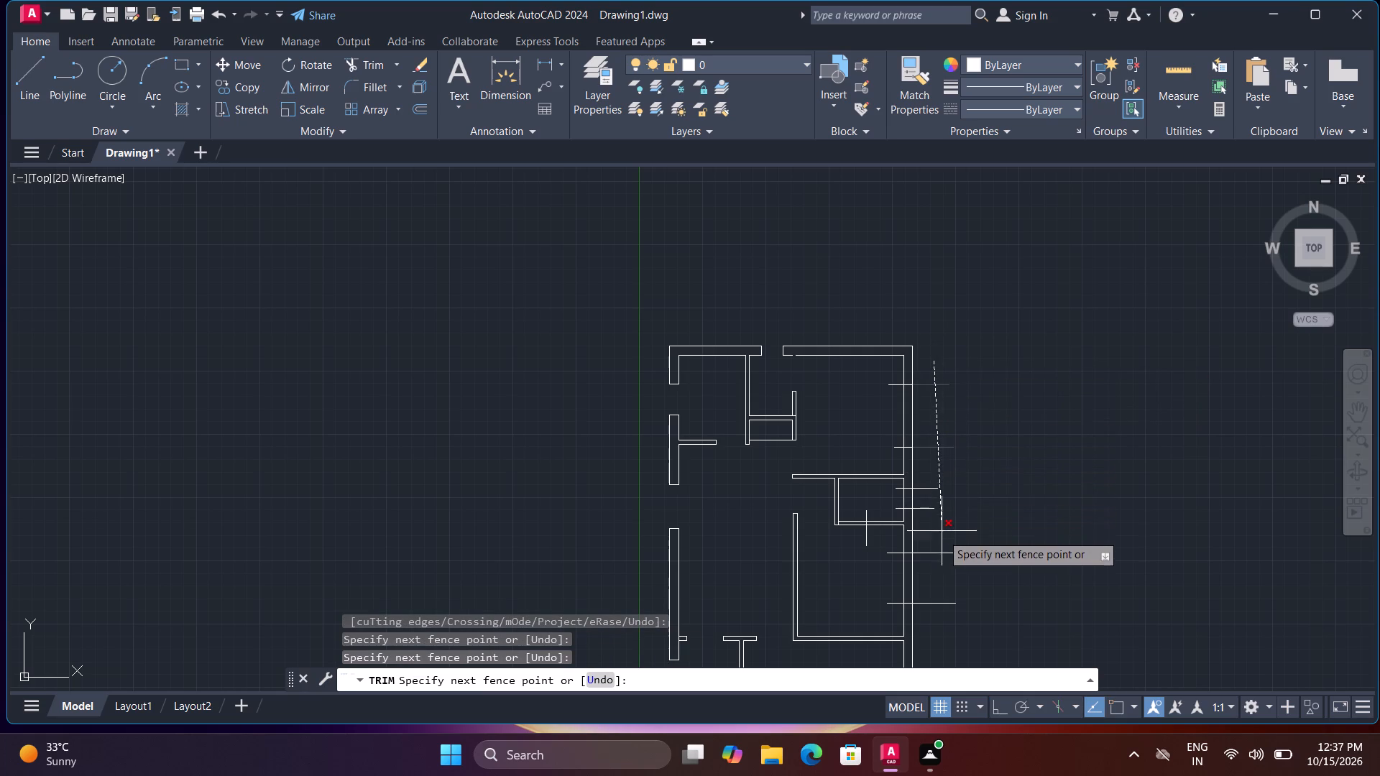
{"action": "left_click", "coordinate": [934, 638]}
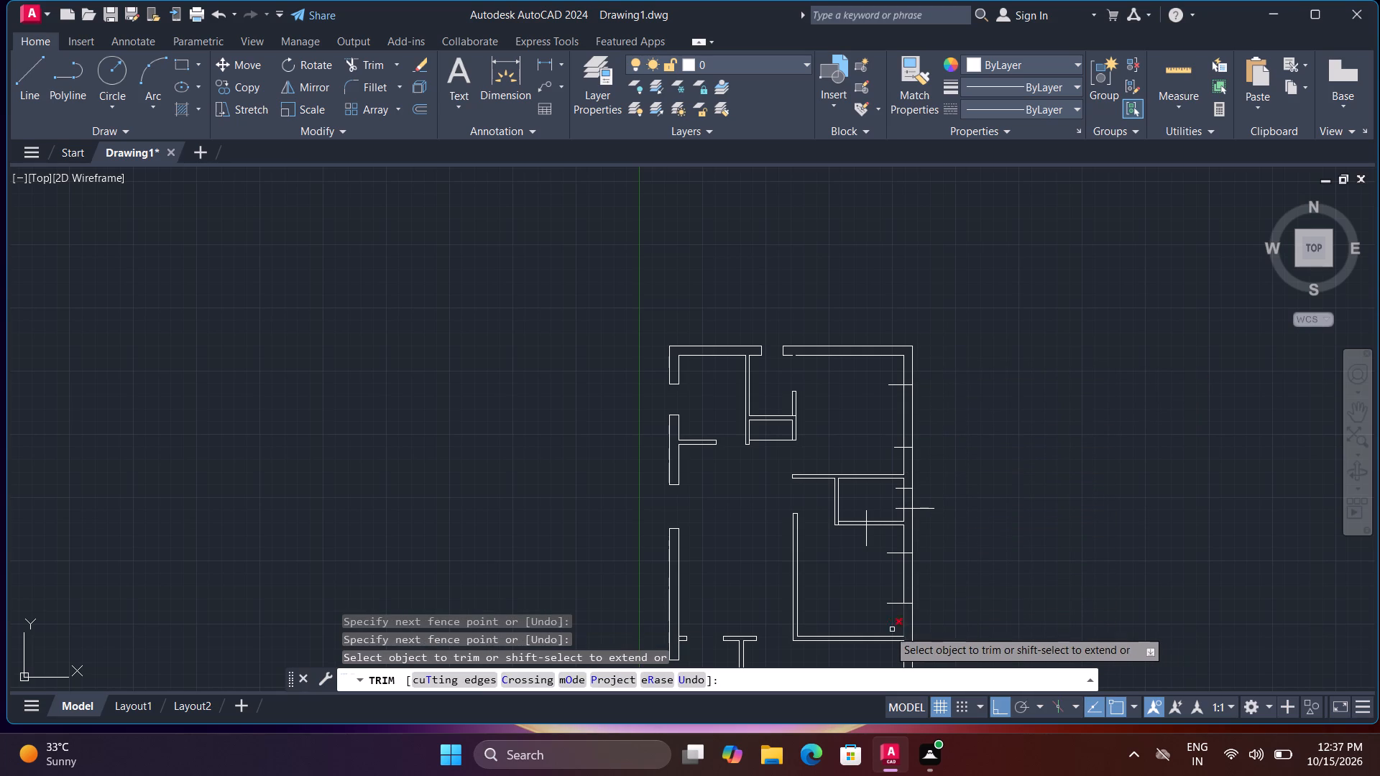
{"action": "left_click", "coordinate": [889, 627]}
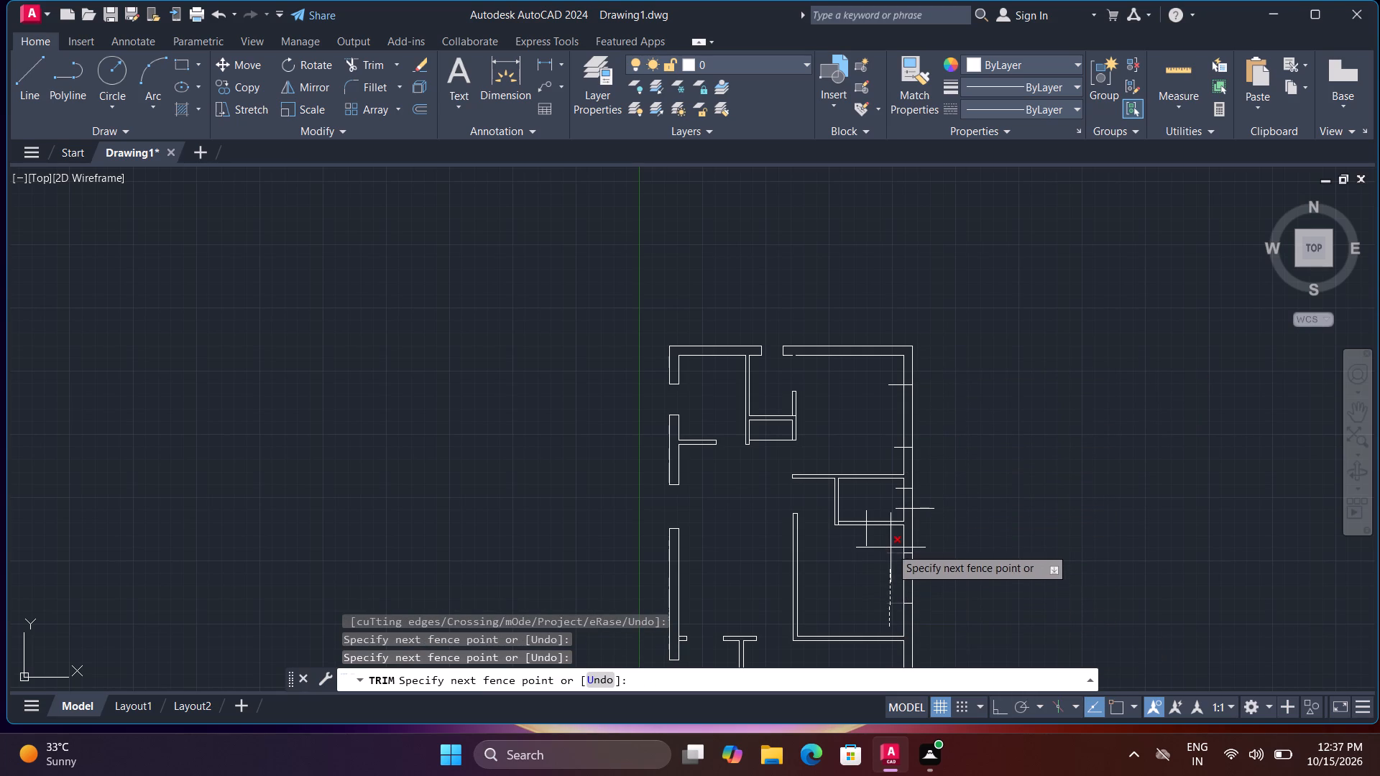
{"action": "left_click", "coordinate": [891, 548]}
Trim the door opening in the partition below the small right-hand room and remove both overhangs of its marking line.
{"action": "left_click", "coordinate": [835, 550]}
{"action": "left_click", "coordinate": [845, 506]}
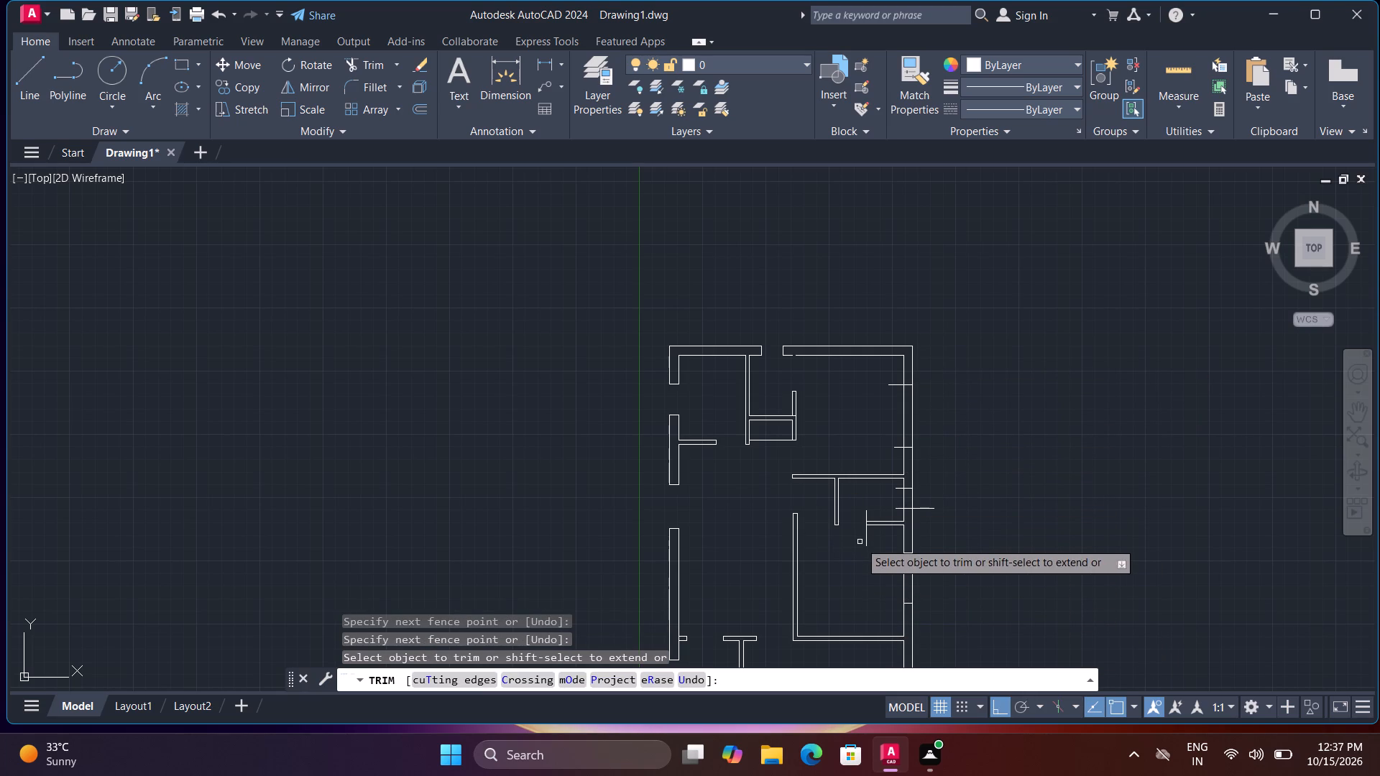
{"action": "left_click", "coordinate": [870, 541]}
{"action": "left_click", "coordinate": [862, 537]}
{"action": "left_click", "coordinate": [857, 519]}
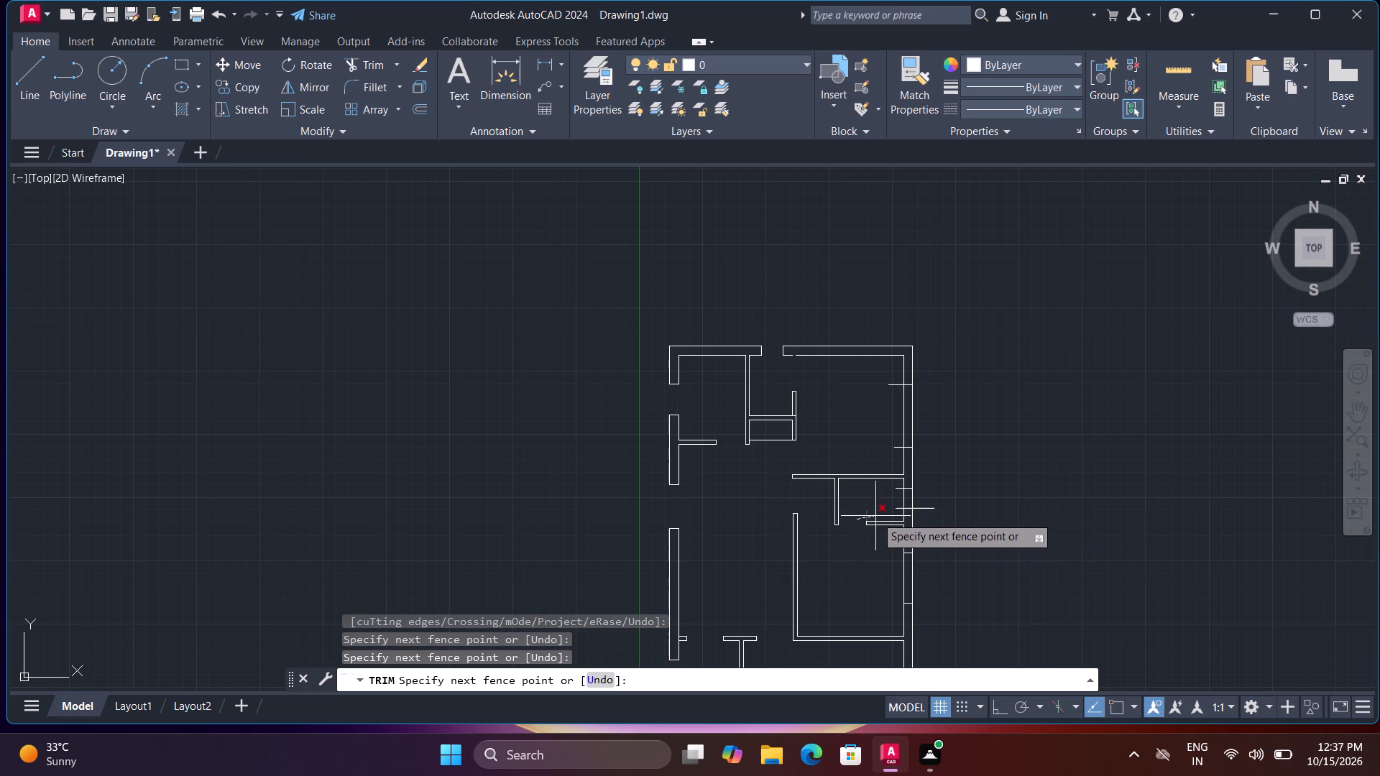
{"action": "left_click", "coordinate": [875, 516]}
Trim the right outer wall's openings at the small room and the room below it, including the small room's marking-line overhangs.
{"action": "left_click", "coordinate": [881, 575]}
{"action": "left_click", "coordinate": [952, 577]}
{"action": "left_click_drag", "start_coordinate": [947, 519], "coordinate": [941, 519]}
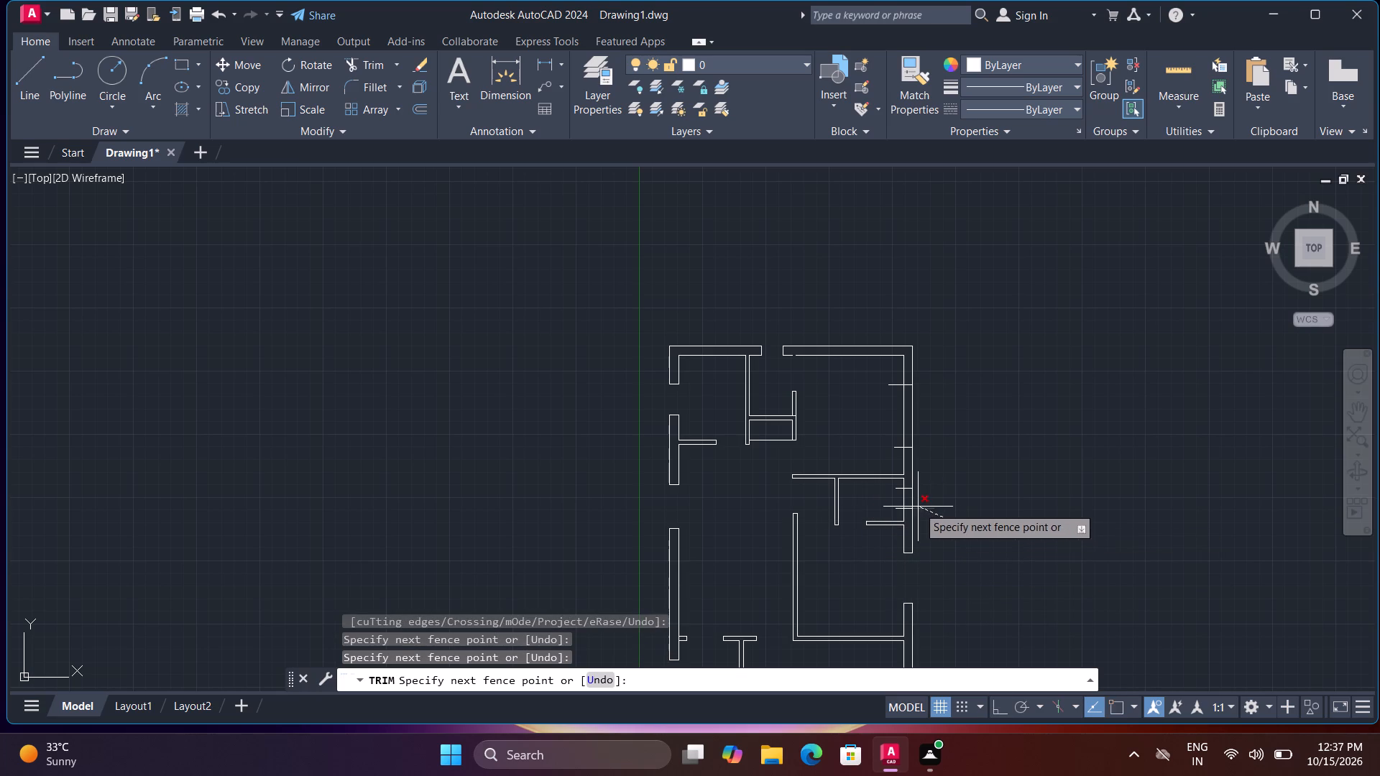
{"action": "left_click", "coordinate": [918, 507]}
{"action": "left_click", "coordinate": [919, 502]}
{"action": "left_click", "coordinate": [898, 497]}
{"action": "left_click", "coordinate": [898, 487]}
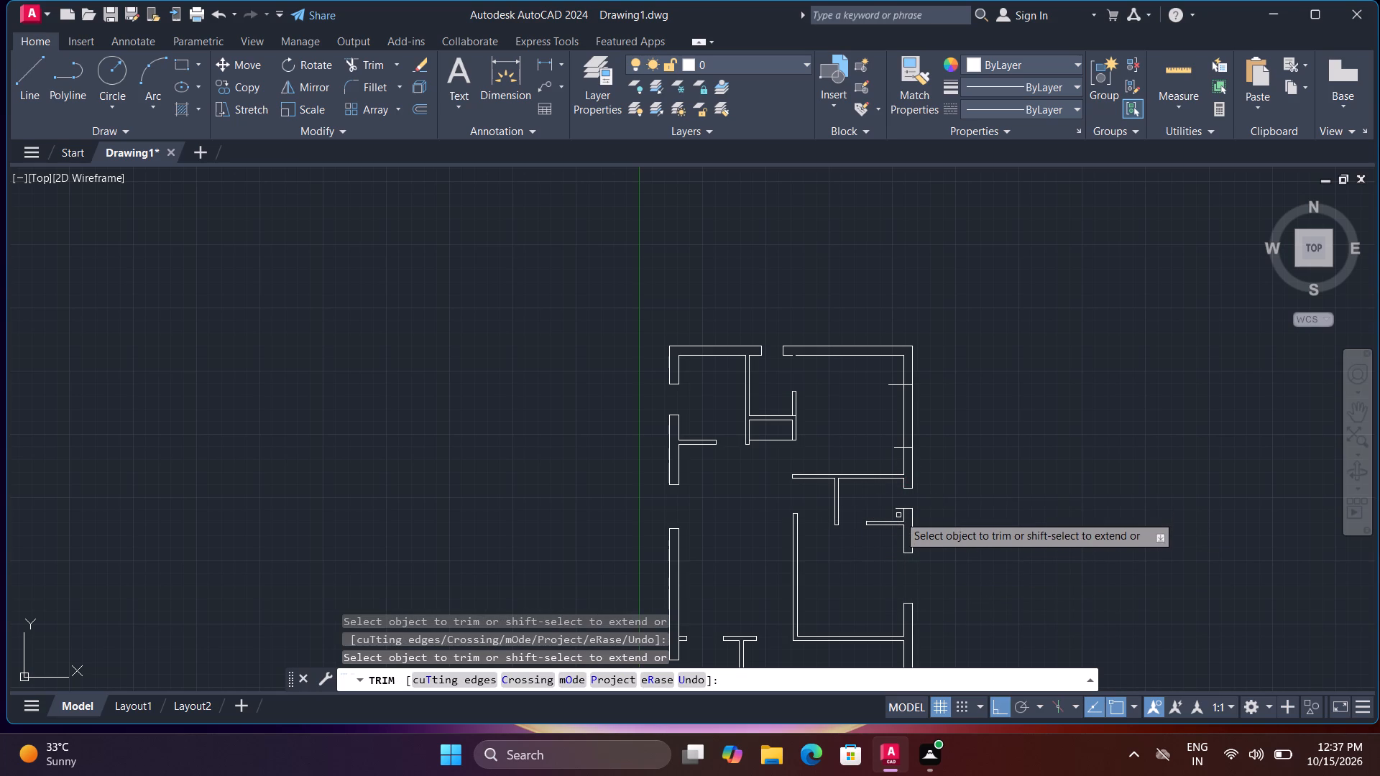
{"action": "left_click", "coordinate": [898, 510]}
Trim the uppermost opening in the right outer wall, including the inner overhangs of its two marking lines.
{"action": "left_click", "coordinate": [893, 446]}
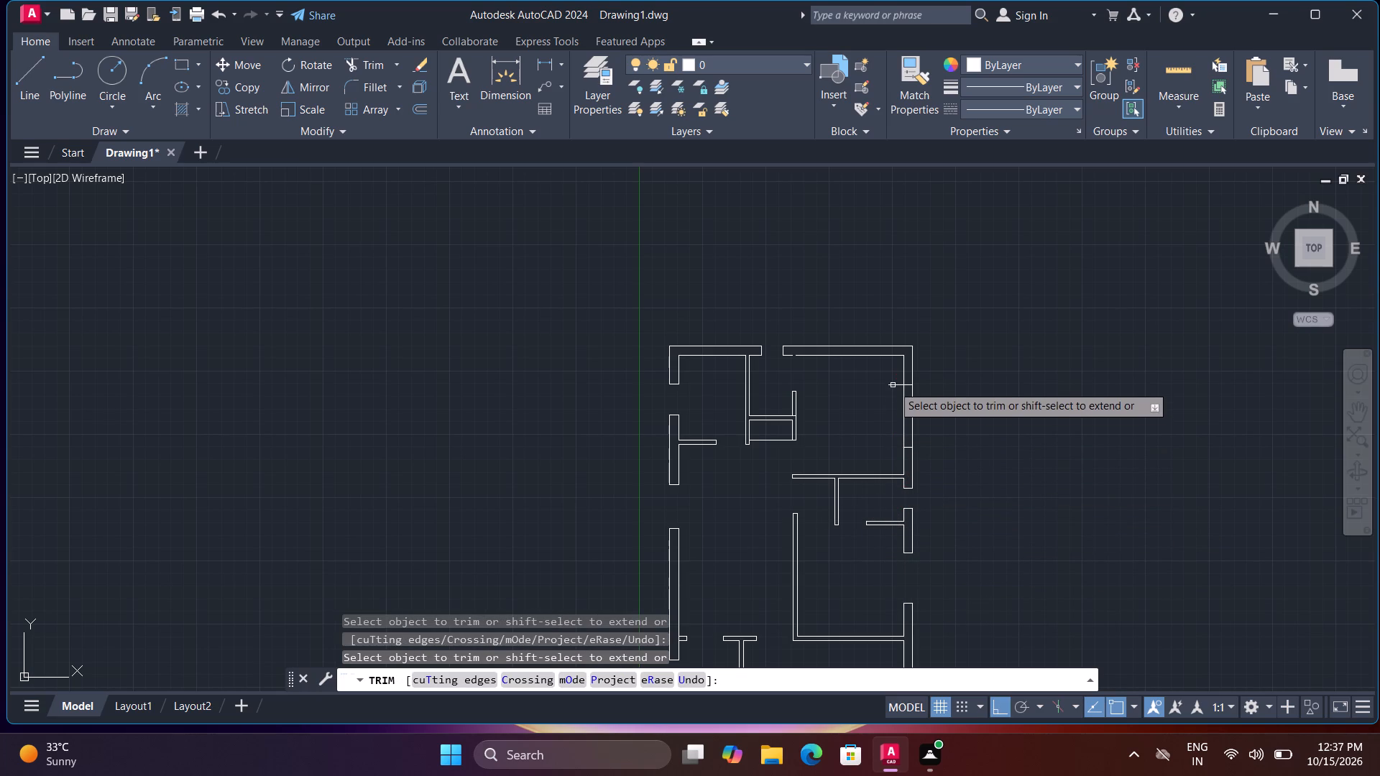
{"action": "left_click", "coordinate": [893, 384]}
{"action": "left_click", "coordinate": [878, 426]}
{"action": "left_click", "coordinate": [948, 418]}
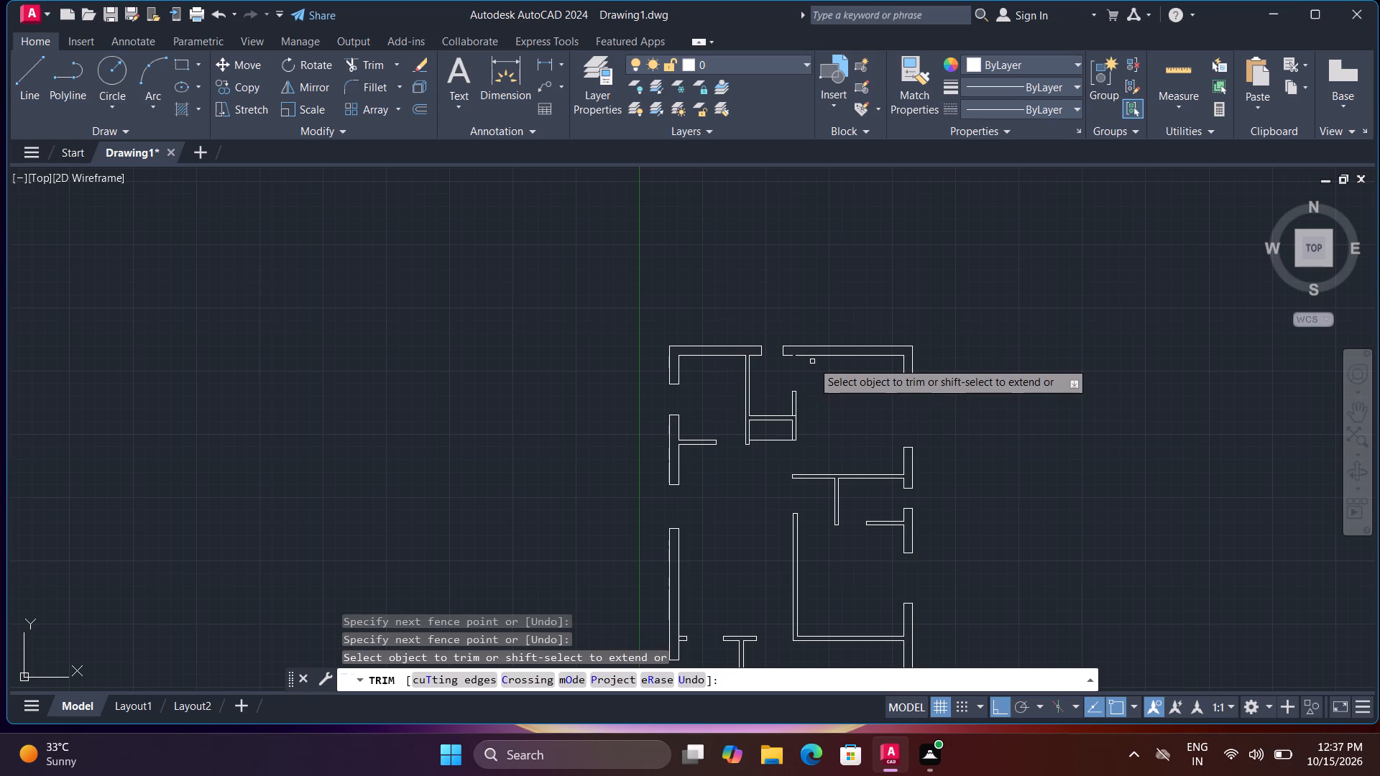
Extend the top outer wall's inner line to the edge of the top opening.
{"action": "left_click", "coordinate": [814, 354], "text": "shift"}
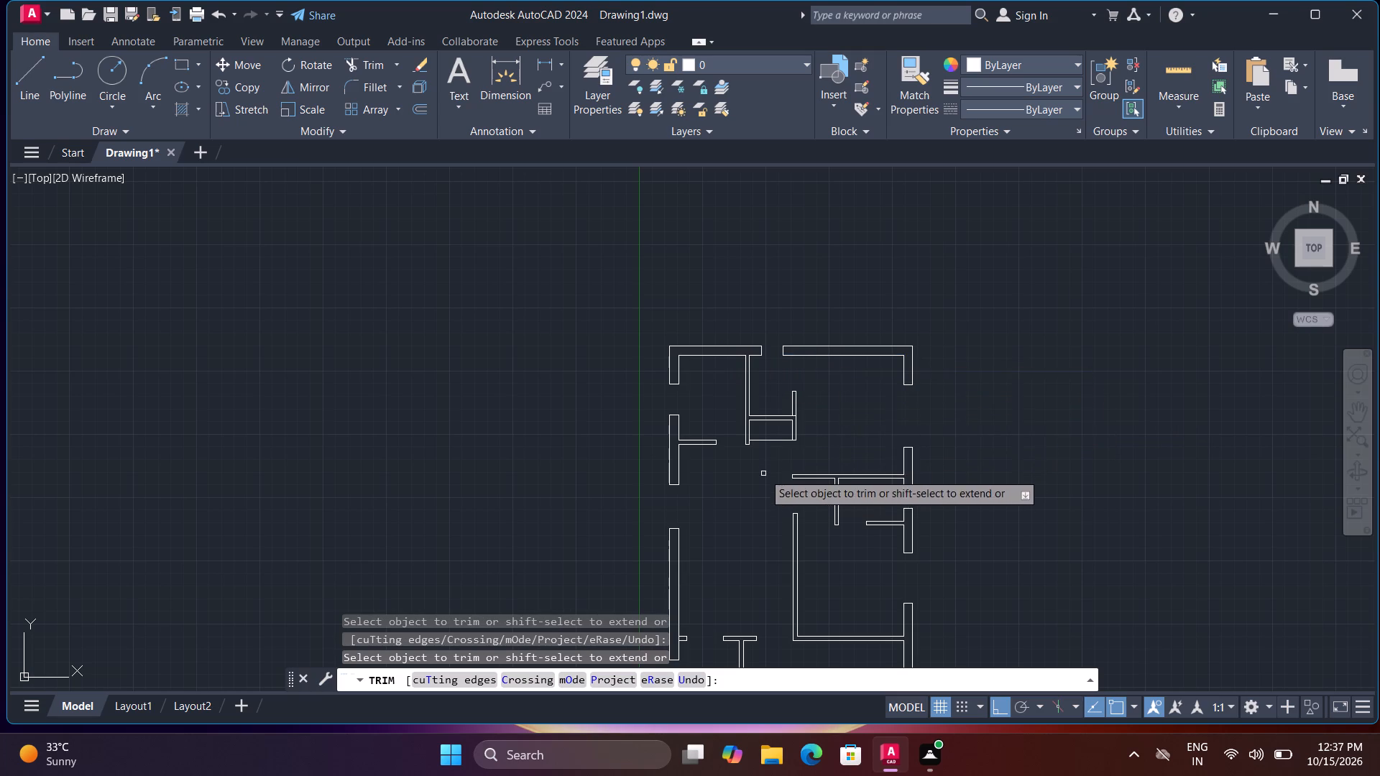
Trim the left outer wall's inner line where the short partition stub of the bottom-left room joins it.
{"action": "middle_click_drag", "start_coordinate": [763, 446], "coordinate": [814, 226]}
{"action": "scroll", "coordinate": [715, 420], "scroll_direction": "up", "scroll_amount": 3}
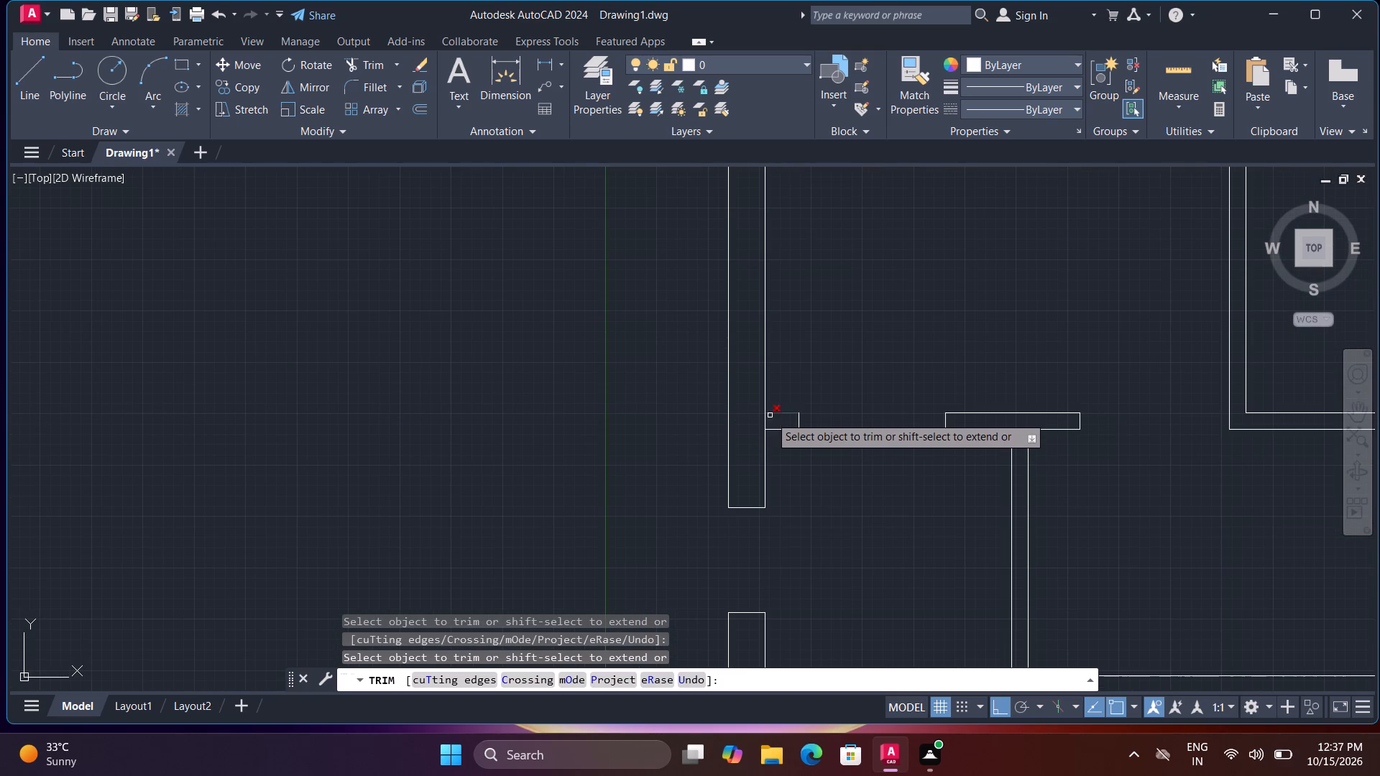
{"action": "left_click", "coordinate": [768, 420]}
{"action": "scroll", "coordinate": [878, 439], "scroll_direction": "down", "scroll_amount": 1}
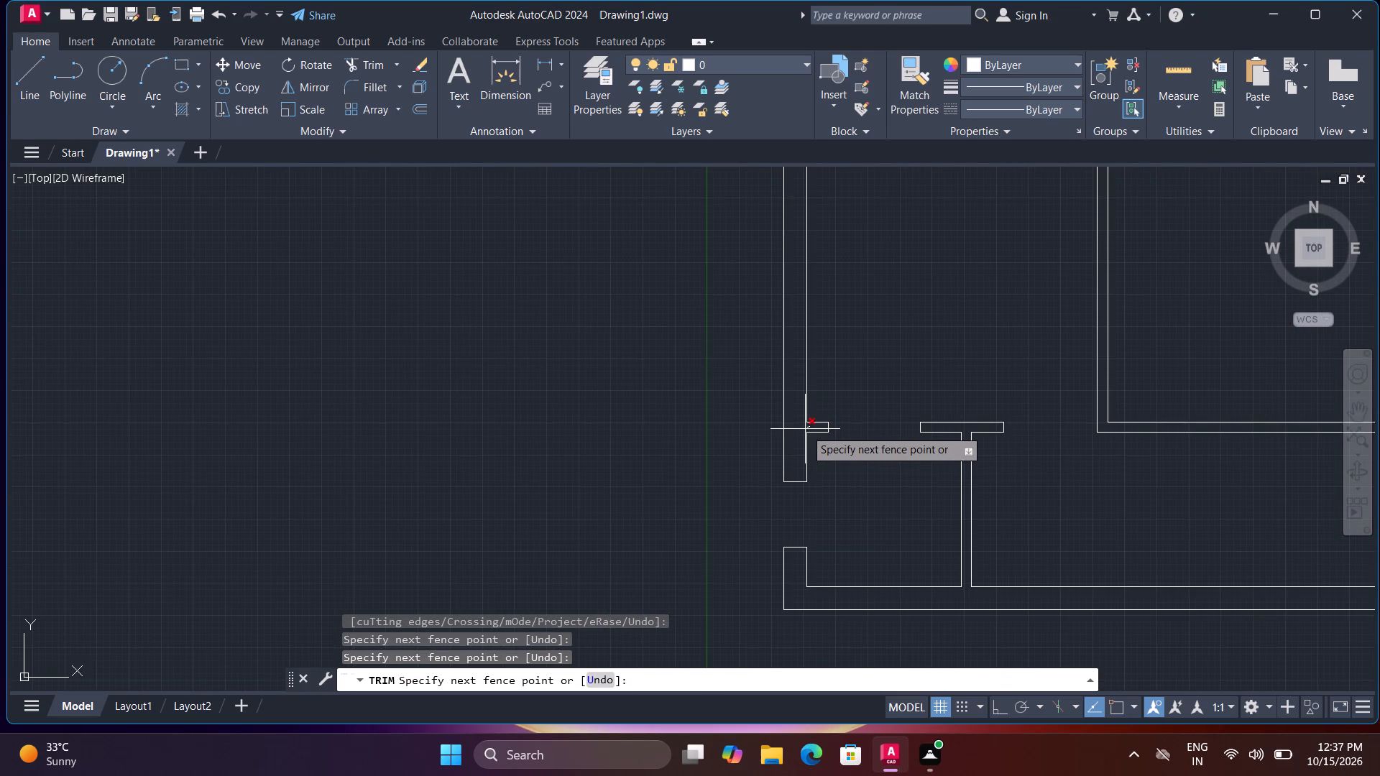
{"action": "left_click", "coordinate": [804, 429]}
{"action": "scroll", "coordinate": [822, 430], "scroll_direction": "down", "scroll_amount": 3}
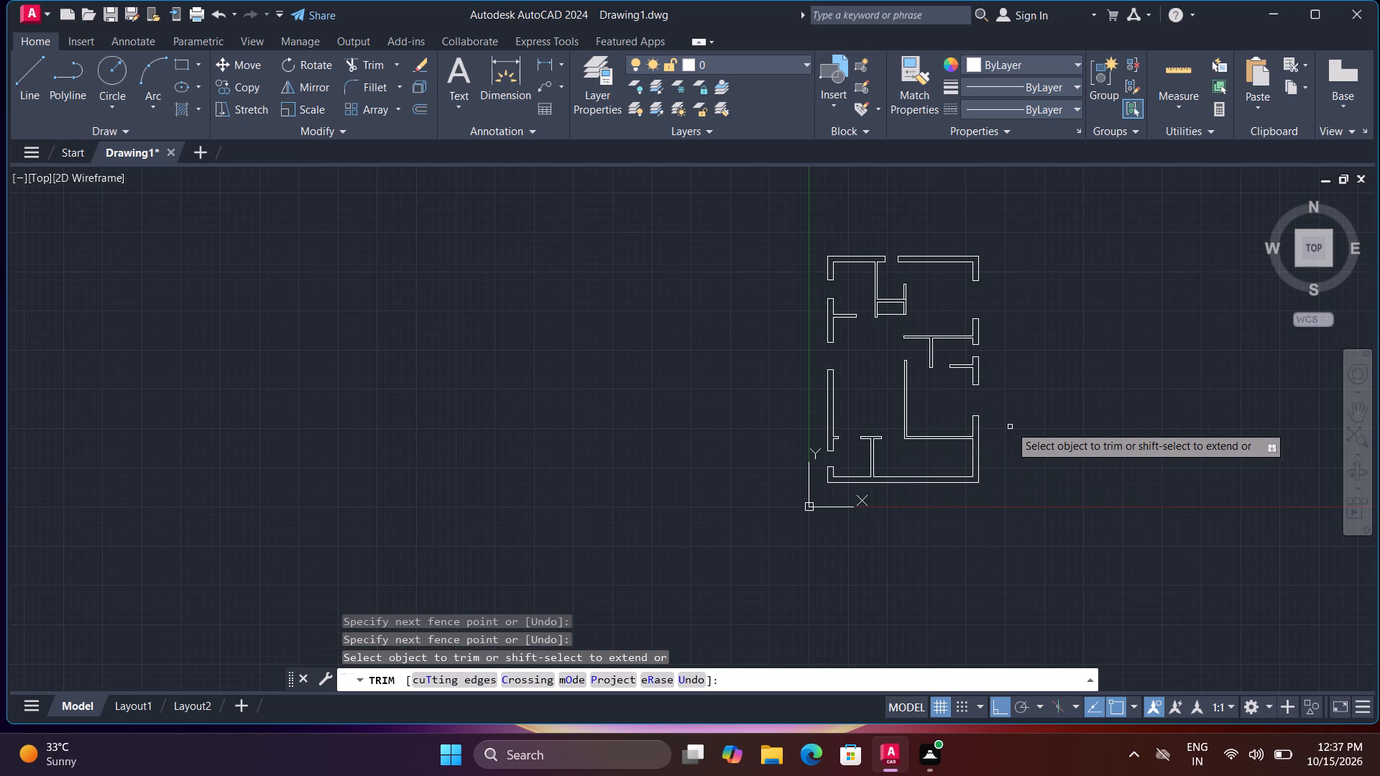
{"action": "scroll", "coordinate": [1012, 406], "scroll_direction": "up", "scroll_amount": 2}
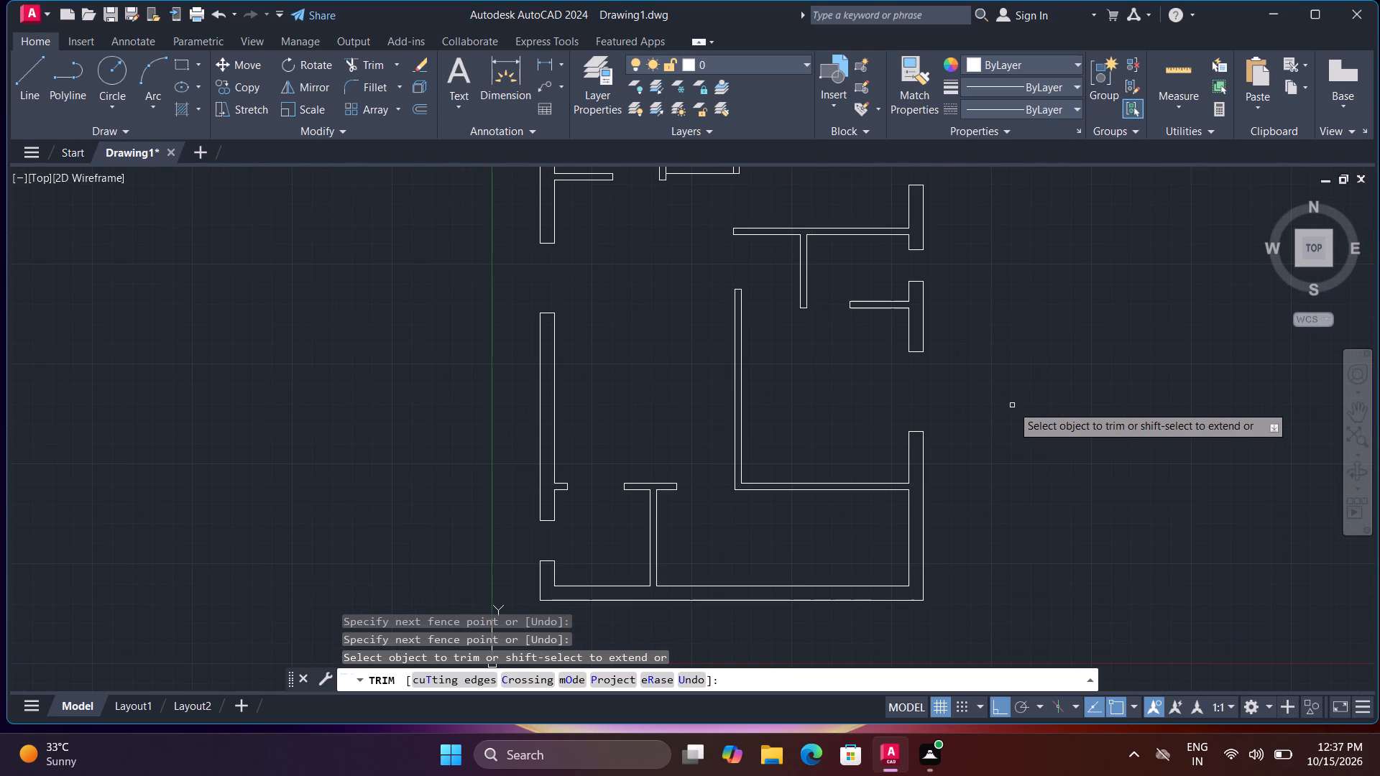
{"action": "key", "text": "Escape"}
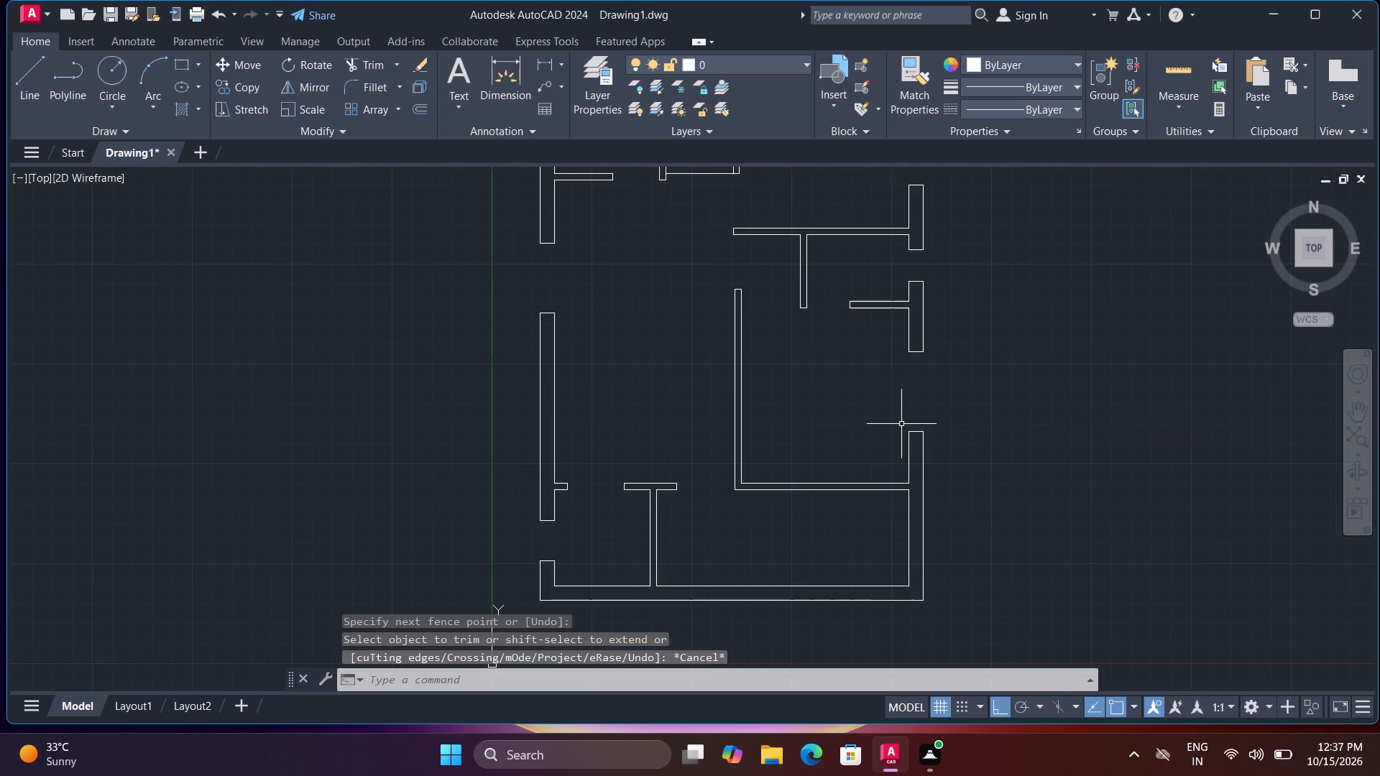
Draw a vertical centre line about 4'-2" long between the end midpoints of the right outer wall's lowest opening.
{"action": "type", "text": "l"}
{"action": "key", "text": "space"}
{"action": "scroll", "coordinate": [911, 366], "scroll_direction": "up", "scroll_amount": 3}
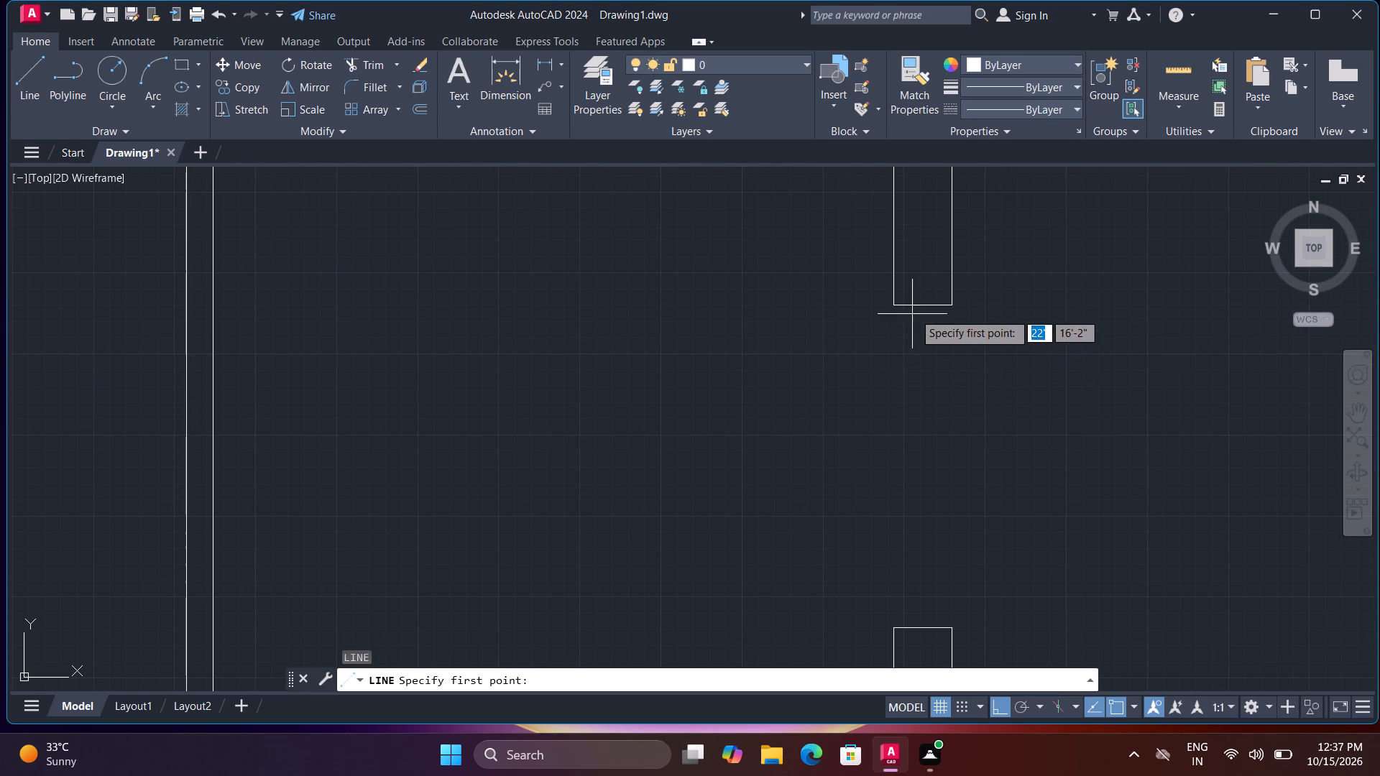
{"action": "left_click", "coordinate": [919, 305]}
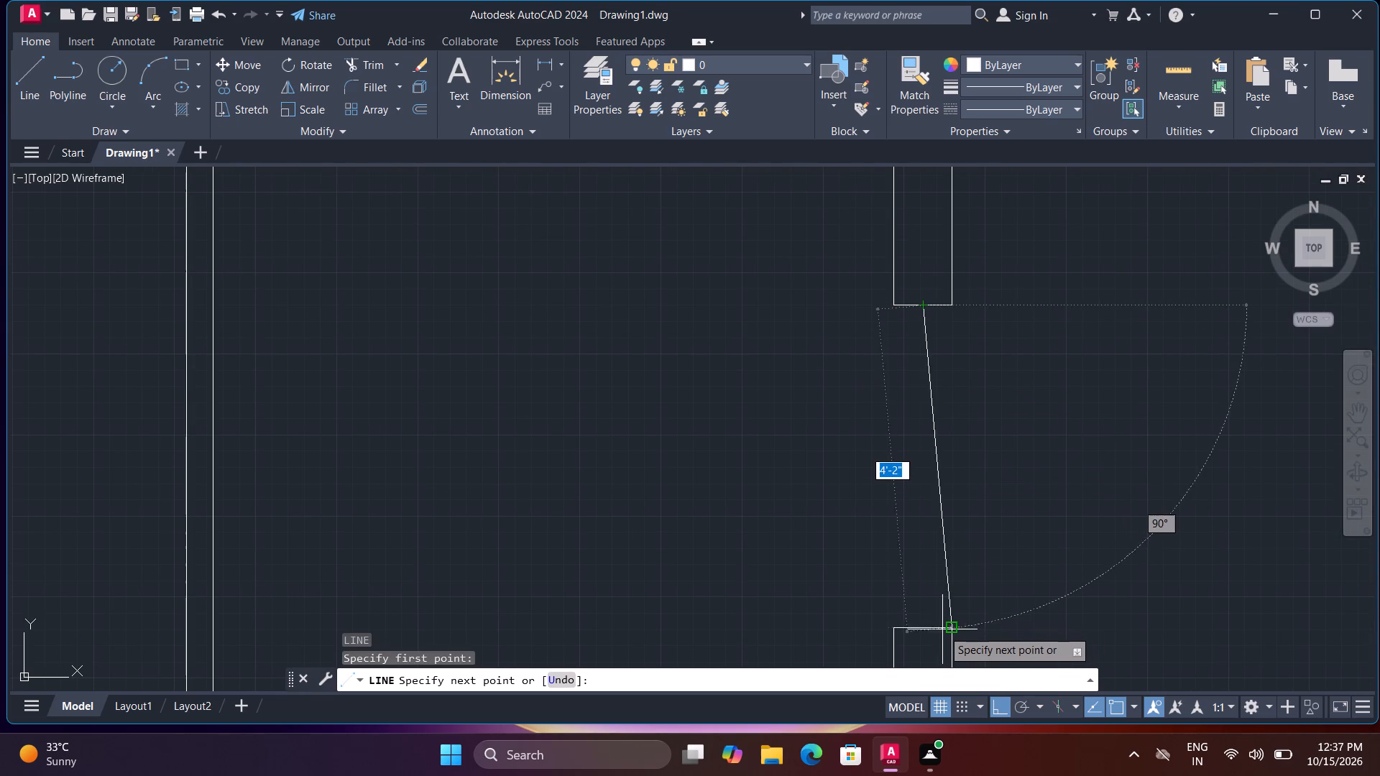
{"action": "left_click", "coordinate": [928, 627]}
{"action": "key", "text": "space"}
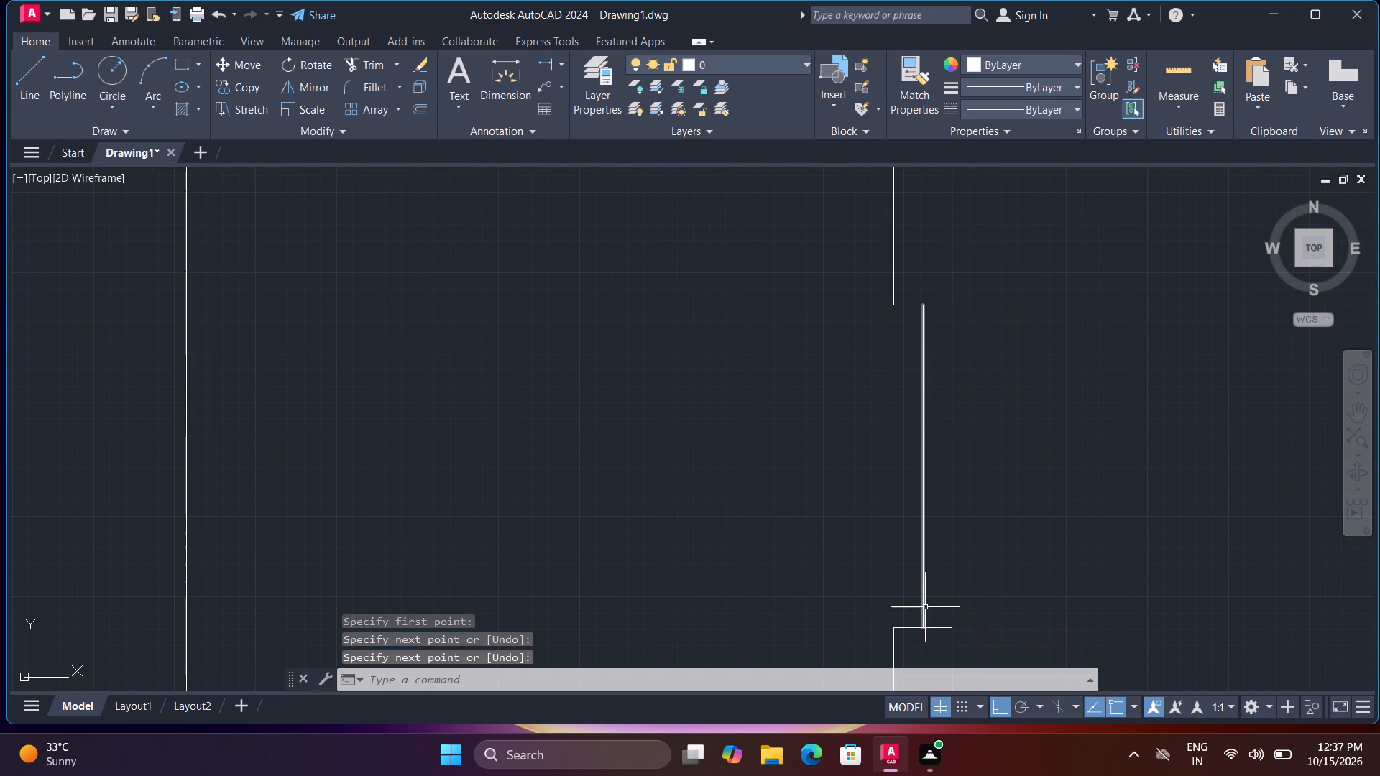
Offset the centre line of the right wall's lowest opening 1" to each side.
{"action": "key", "text": "o"}
{"action": "key", "text": "space"}
{"action": "type", "text": "t"}
{"action": "key", "text": "space"}
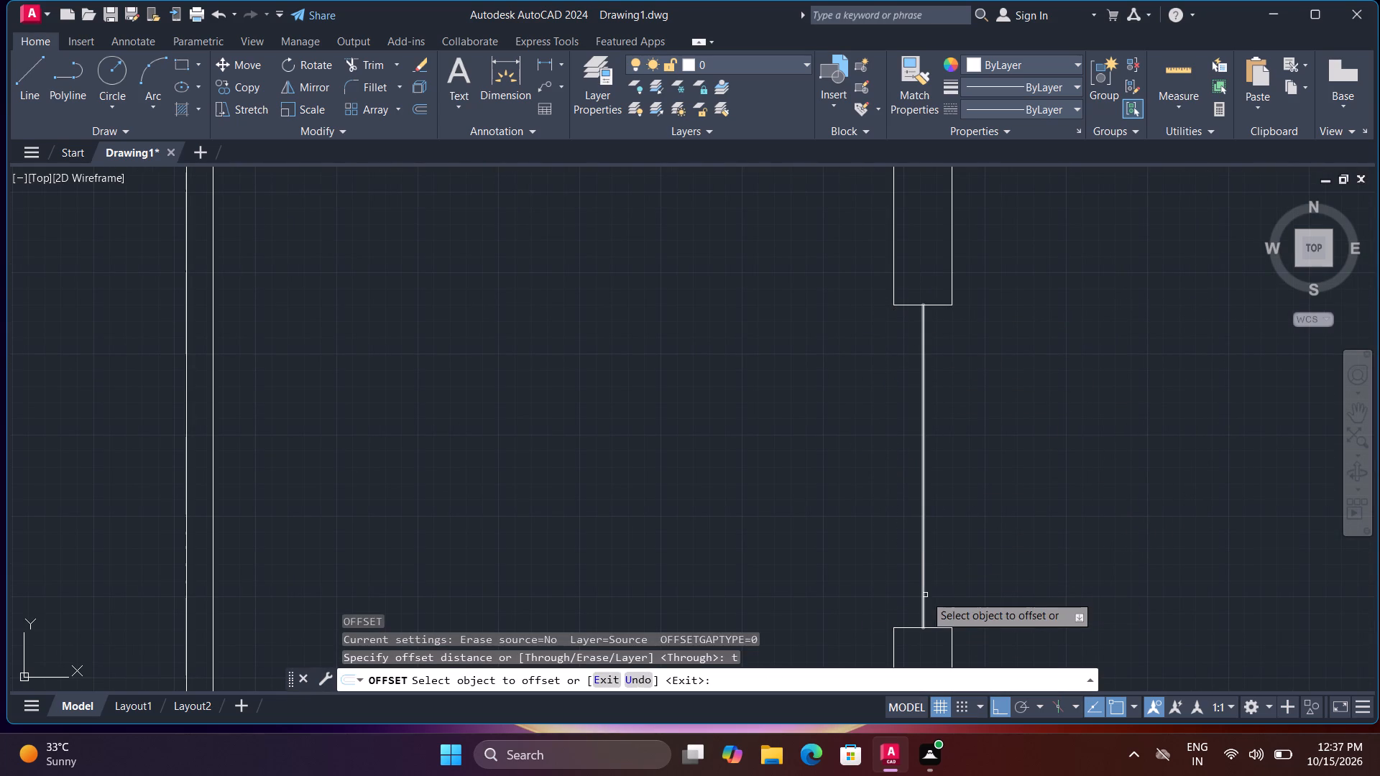
{"action": "left_click", "coordinate": [924, 577]}
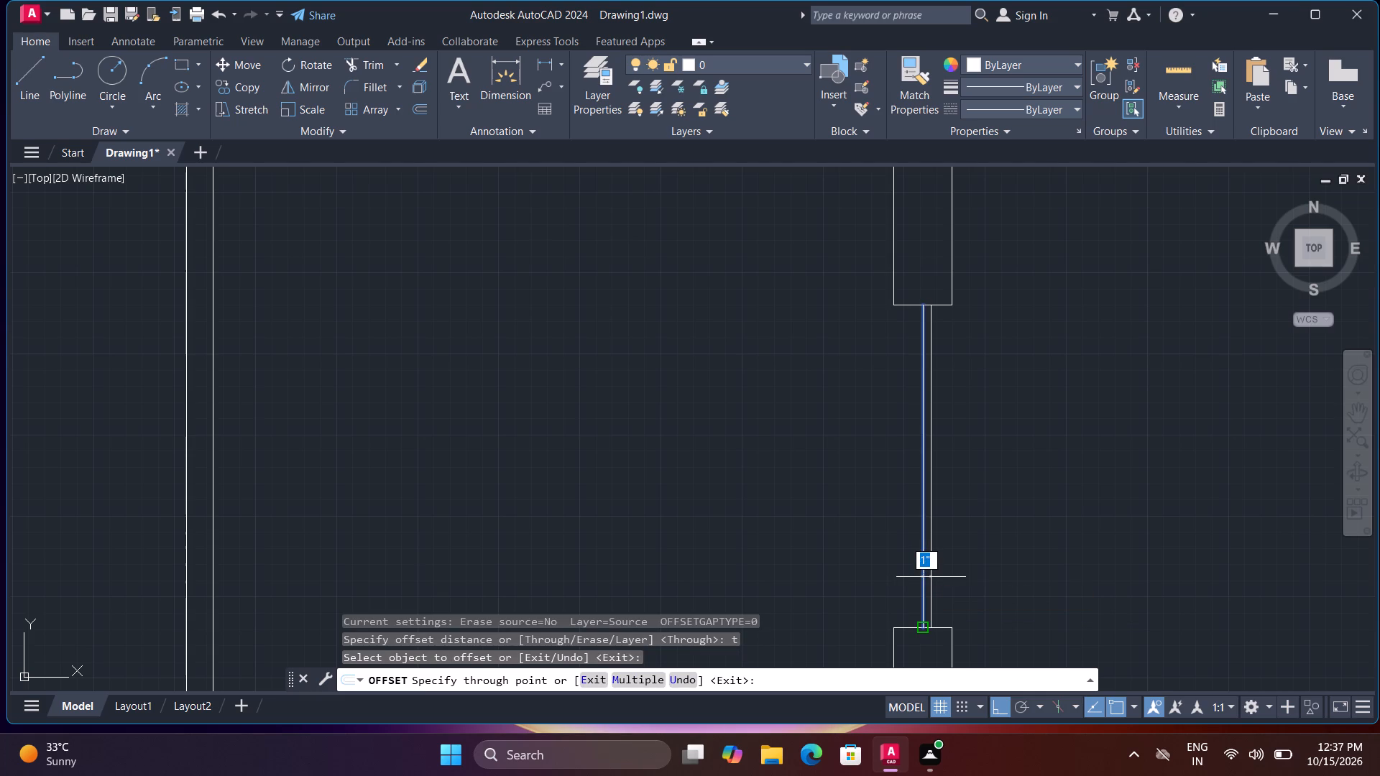
{"action": "key", "text": "1"}
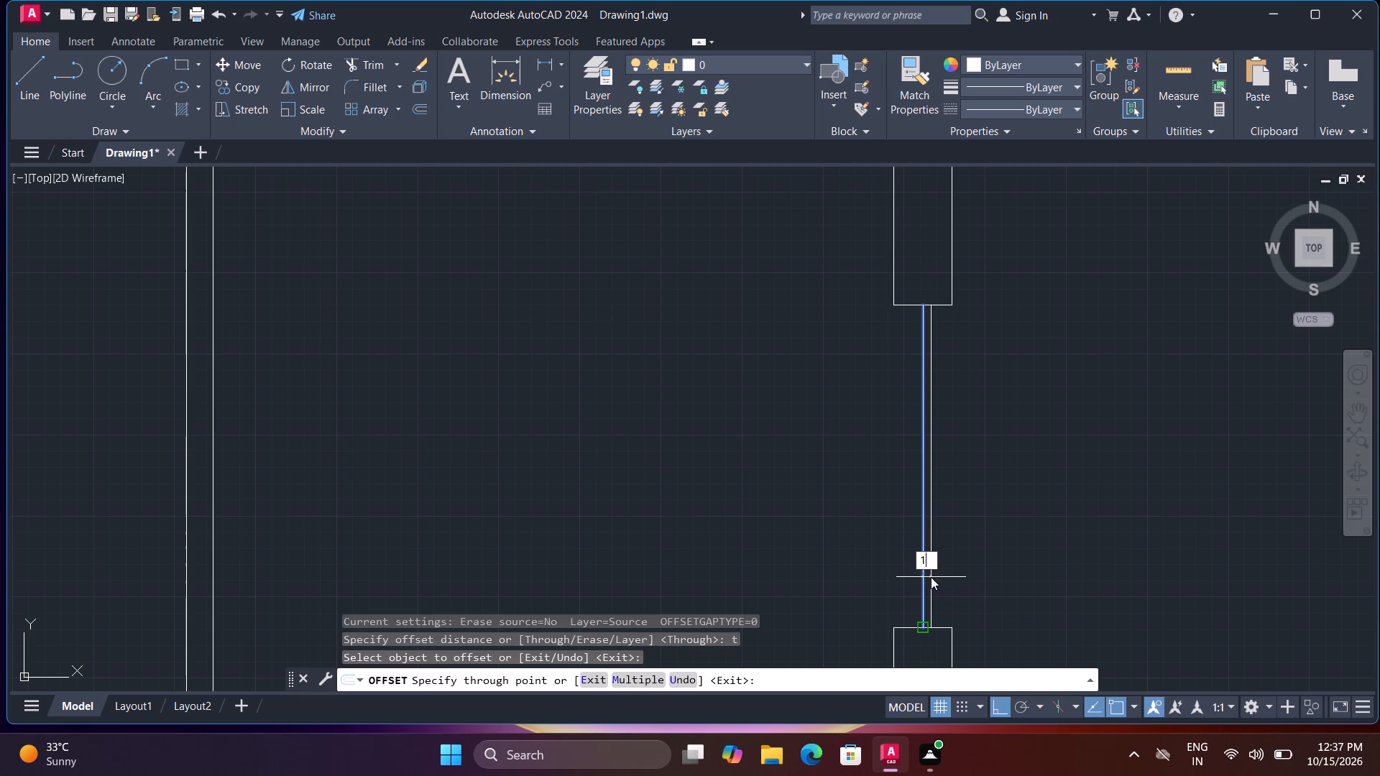
{"action": "key", "text": "shift+quotedbl"}
{"action": "key", "text": "Return"}
{"action": "left_click", "coordinate": [923, 569]}
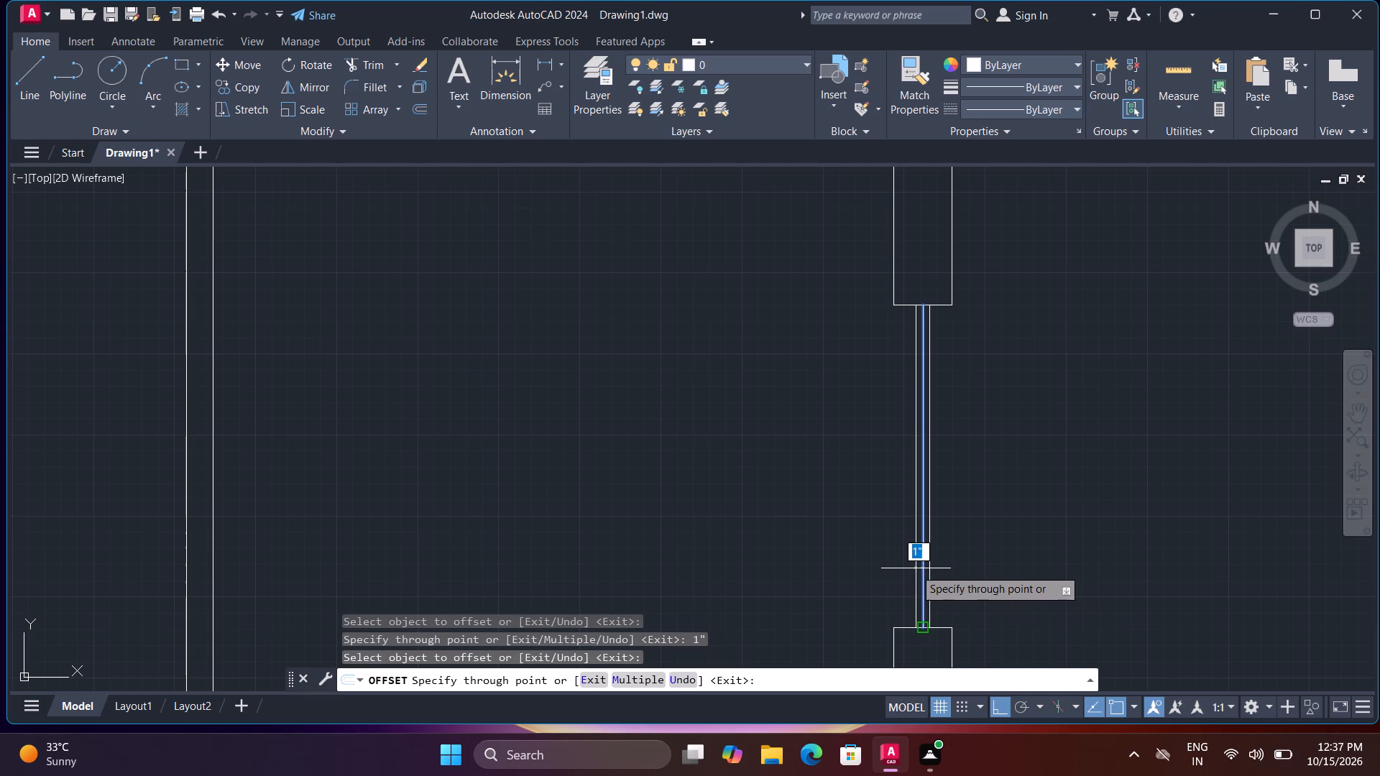
{"action": "key", "text": "1"}
{"action": "key", "text": "shift+quotedbl"}
{"action": "key", "text": "Return"}
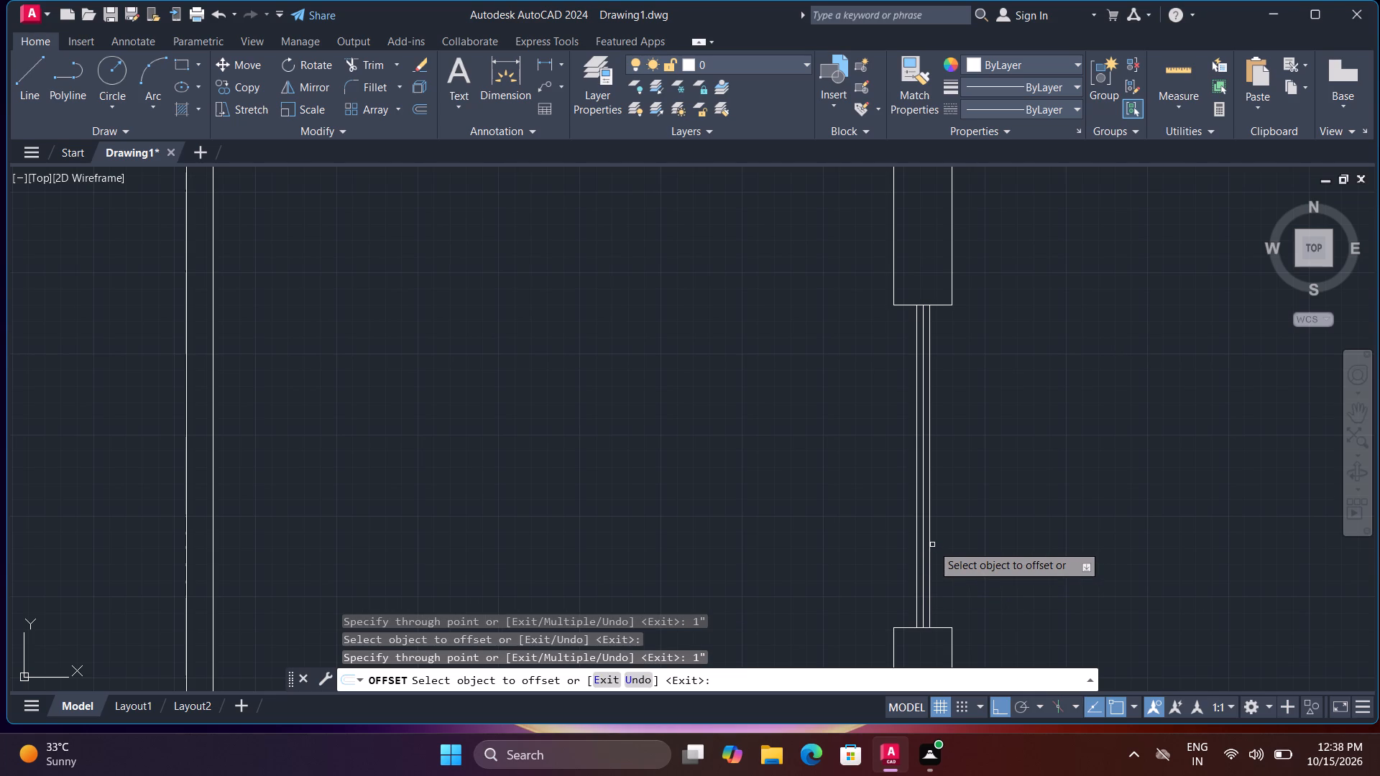
Offset the two outermost window lines in the right wall's lowest opening 2" outward, one on each side.
{"action": "left_click", "coordinate": [930, 545]}
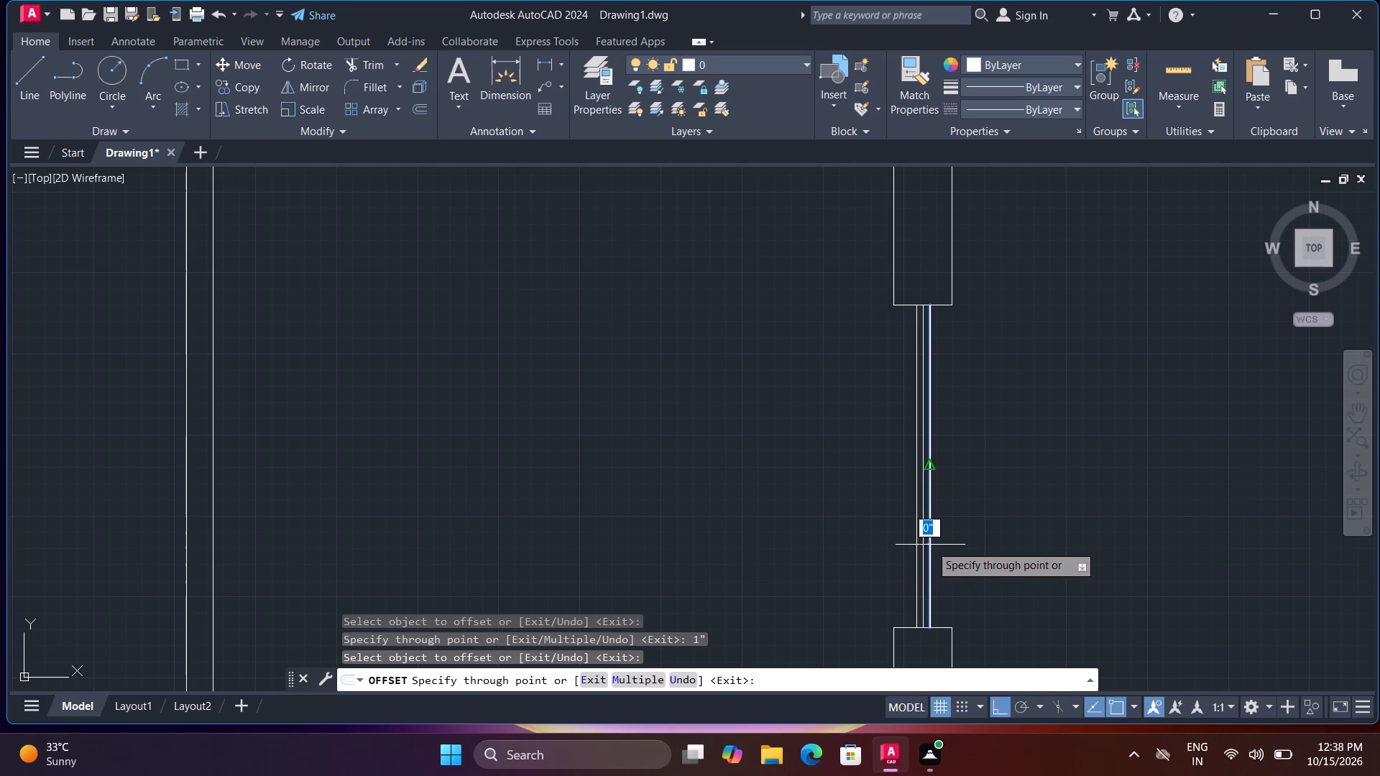
{"action": "key", "text": "2"}
{"action": "key", "text": "shift+quotedbl"}
{"action": "key", "text": "Return"}
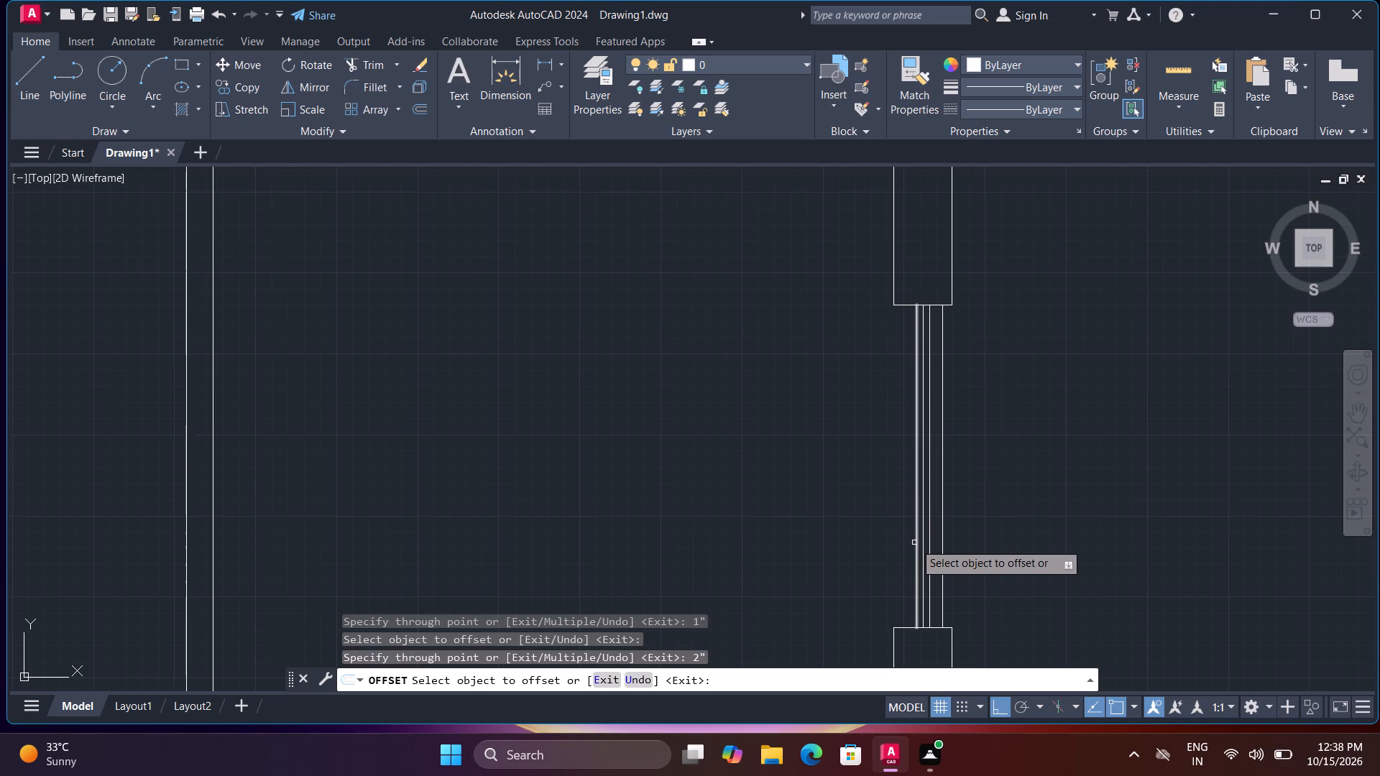
{"action": "left_click", "coordinate": [914, 542]}
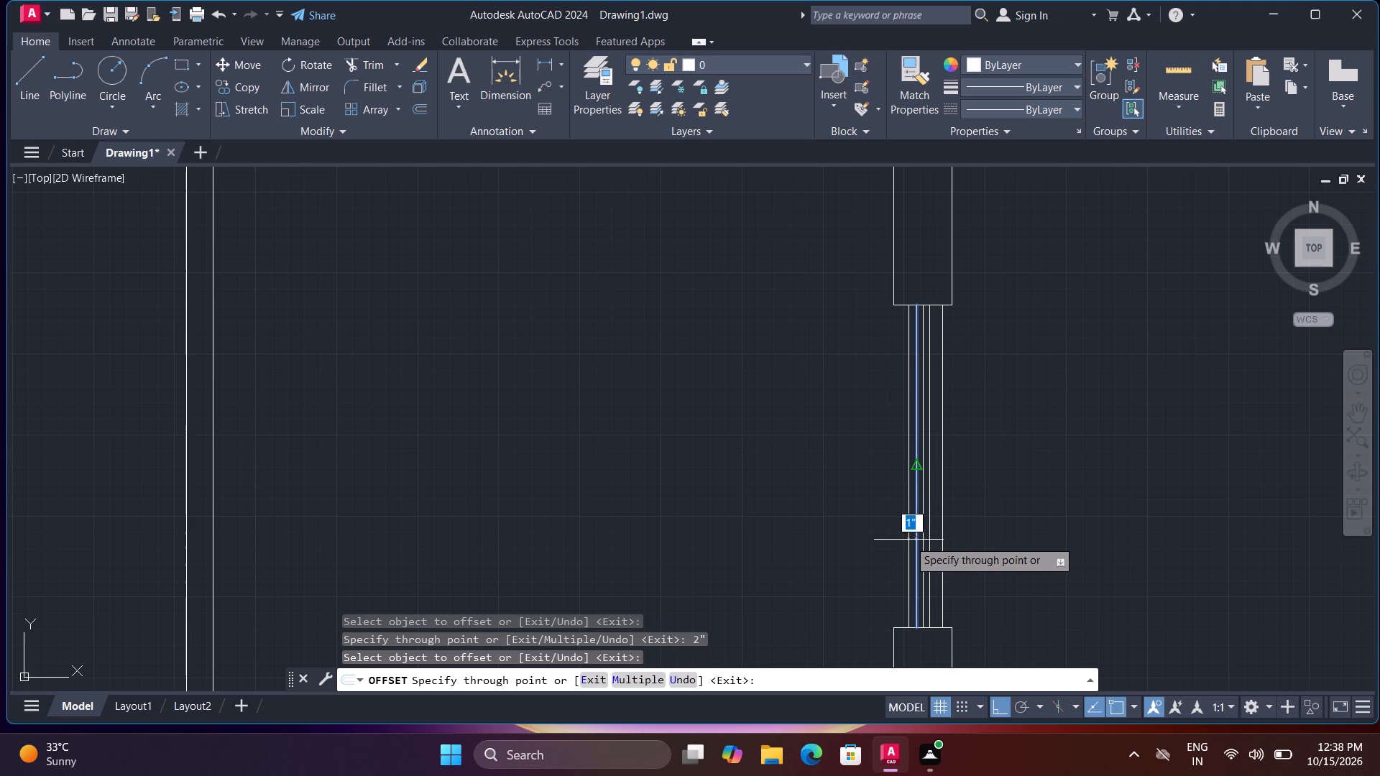
{"action": "key", "text": "2"}
{"action": "key", "text": "shift+quotedbl"}
{"action": "key", "text": "Return"}
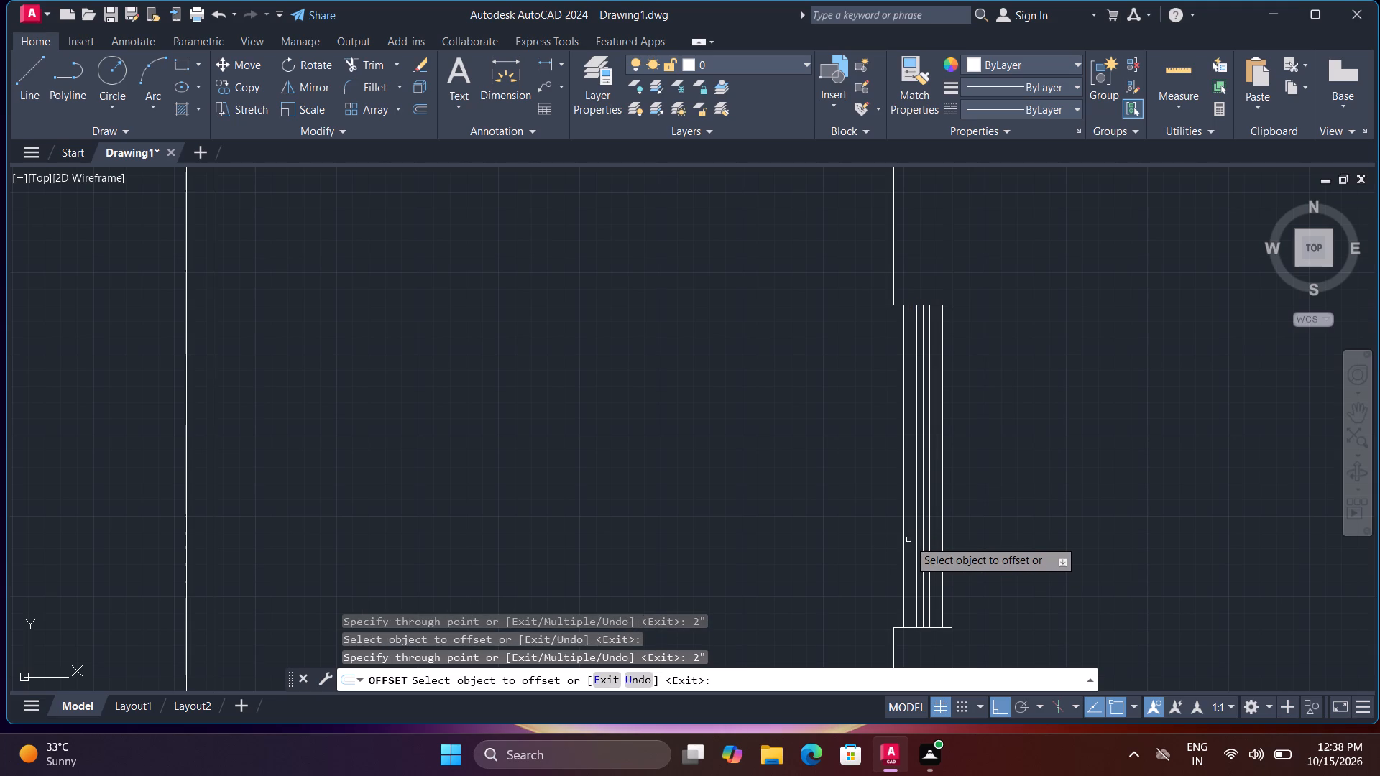
{"action": "left_click", "coordinate": [903, 531]}
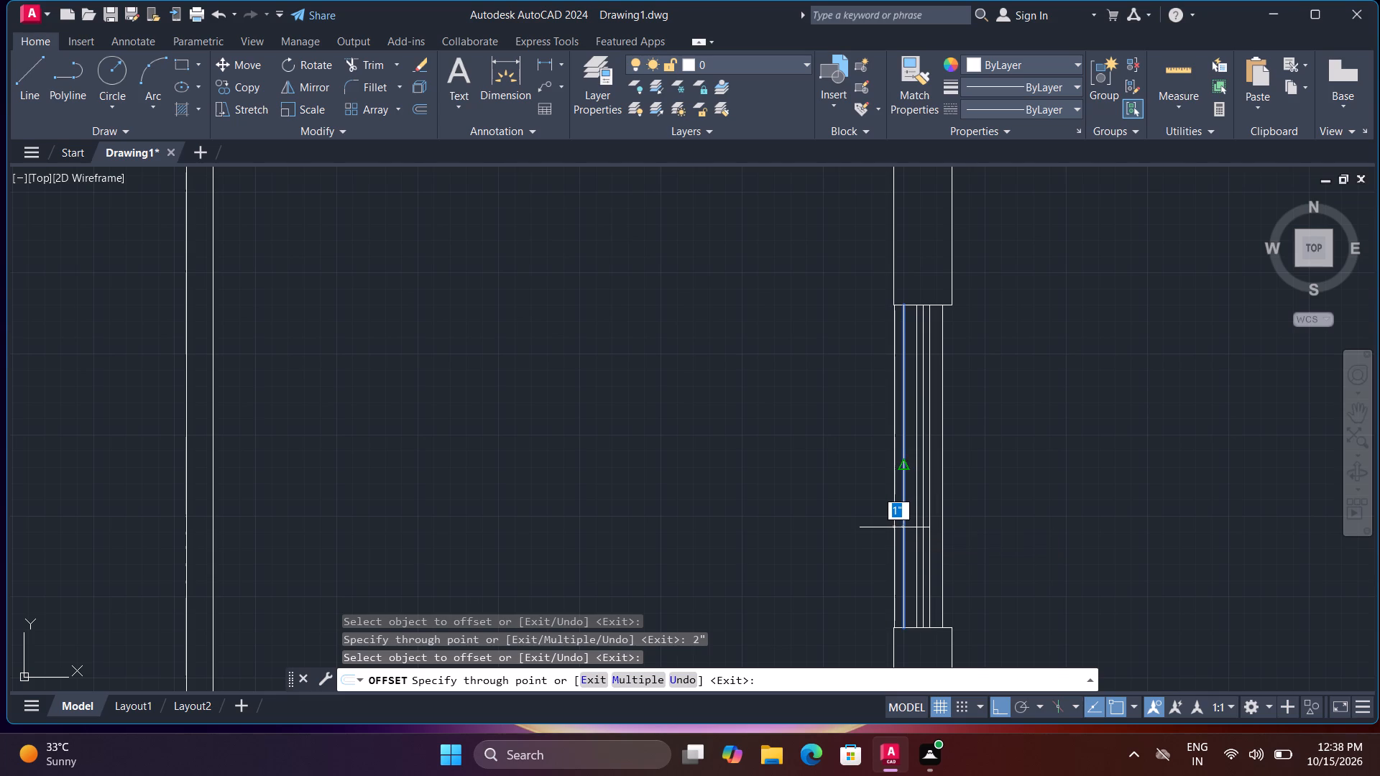
{"action": "key", "text": "Escape"}
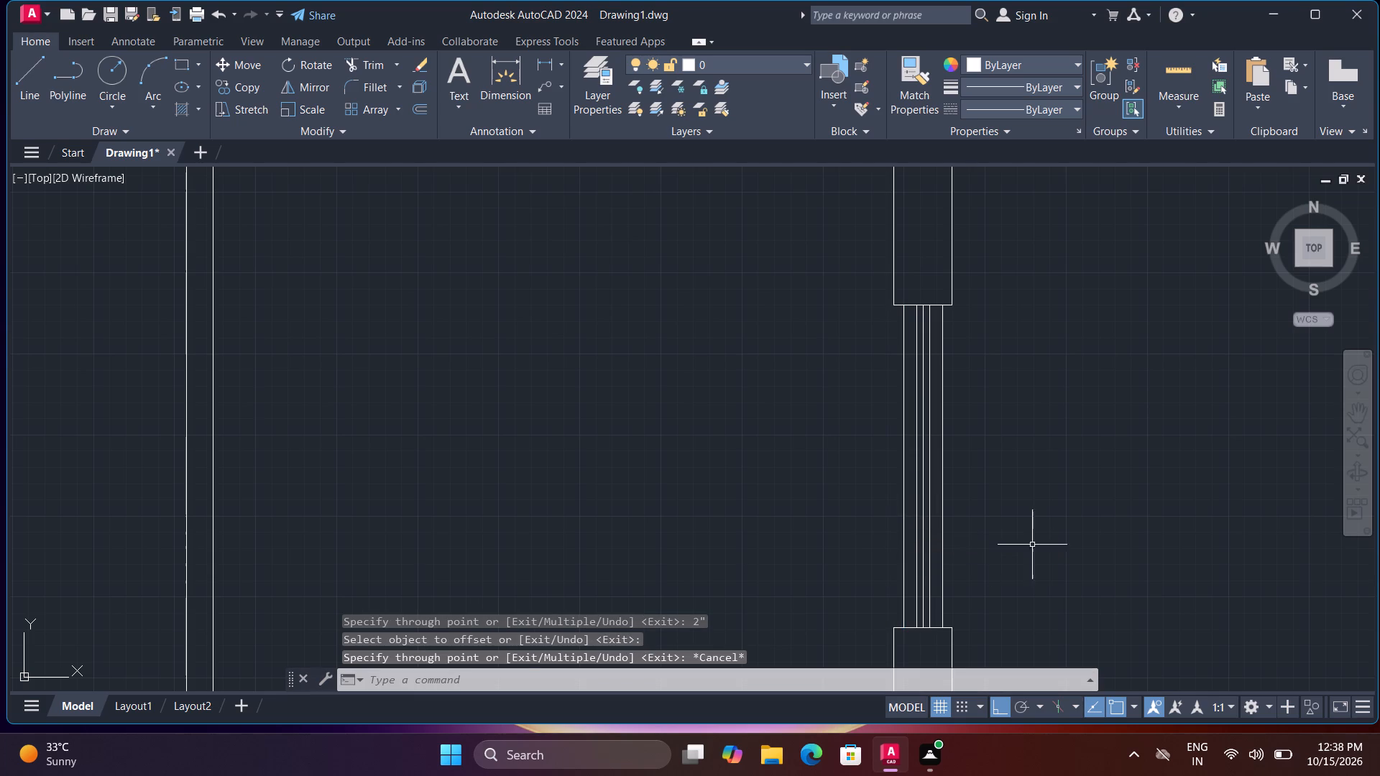
Draw a vertical centre line between the end midpoints of the small room's opening in the right outer wall.
{"action": "scroll", "coordinate": [1054, 533], "scroll_direction": "down", "scroll_amount": 3}
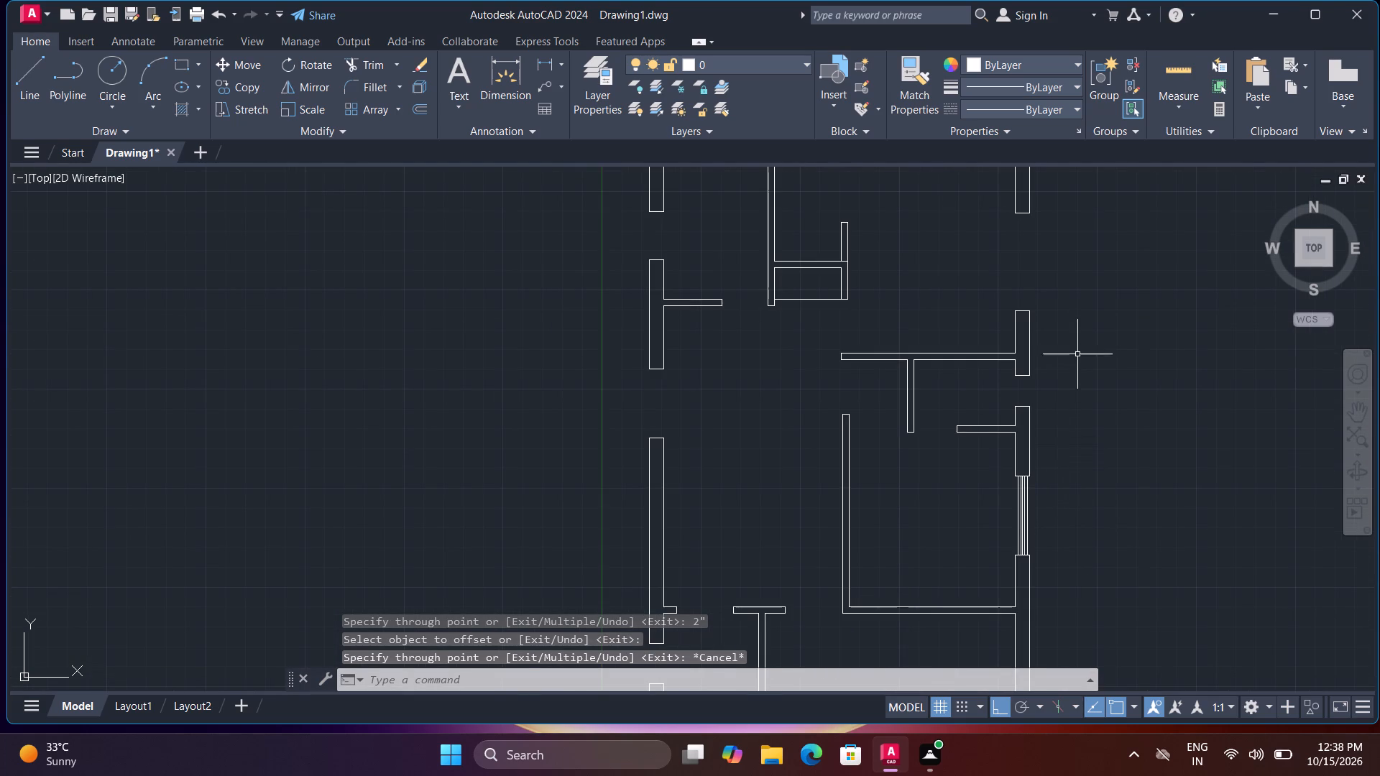
{"action": "middle_click_drag", "start_coordinate": [1076, 367], "coordinate": [1044, 466]}
{"action": "scroll", "coordinate": [1029, 476], "scroll_direction": "up", "scroll_amount": 1}
{"action": "type", "text": "l"}
{"action": "key", "text": "space"}
{"action": "scroll", "coordinate": [1011, 486], "scroll_direction": "up", "scroll_amount": 1}
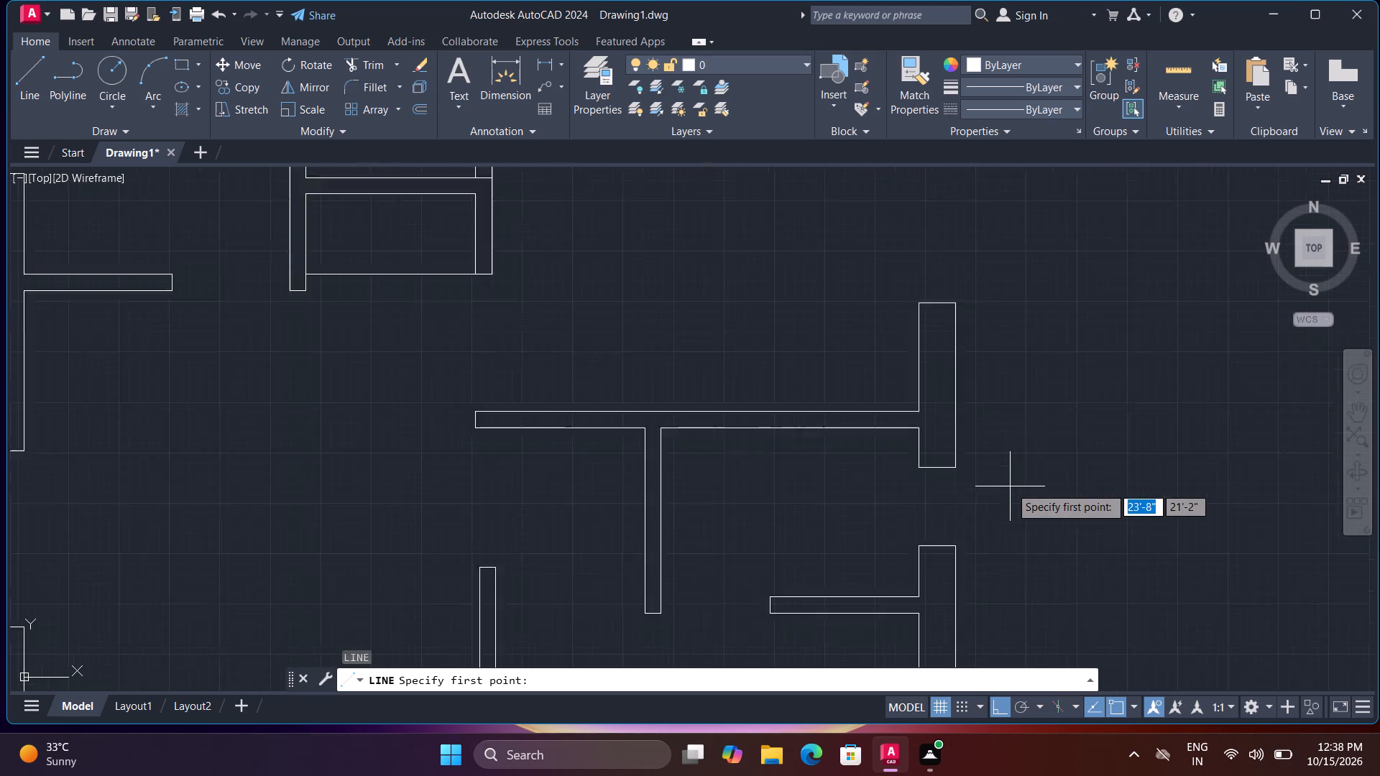
{"action": "scroll", "coordinate": [1010, 486], "scroll_direction": "up", "scroll_amount": 2}
{"action": "left_click", "coordinate": [817, 435]}
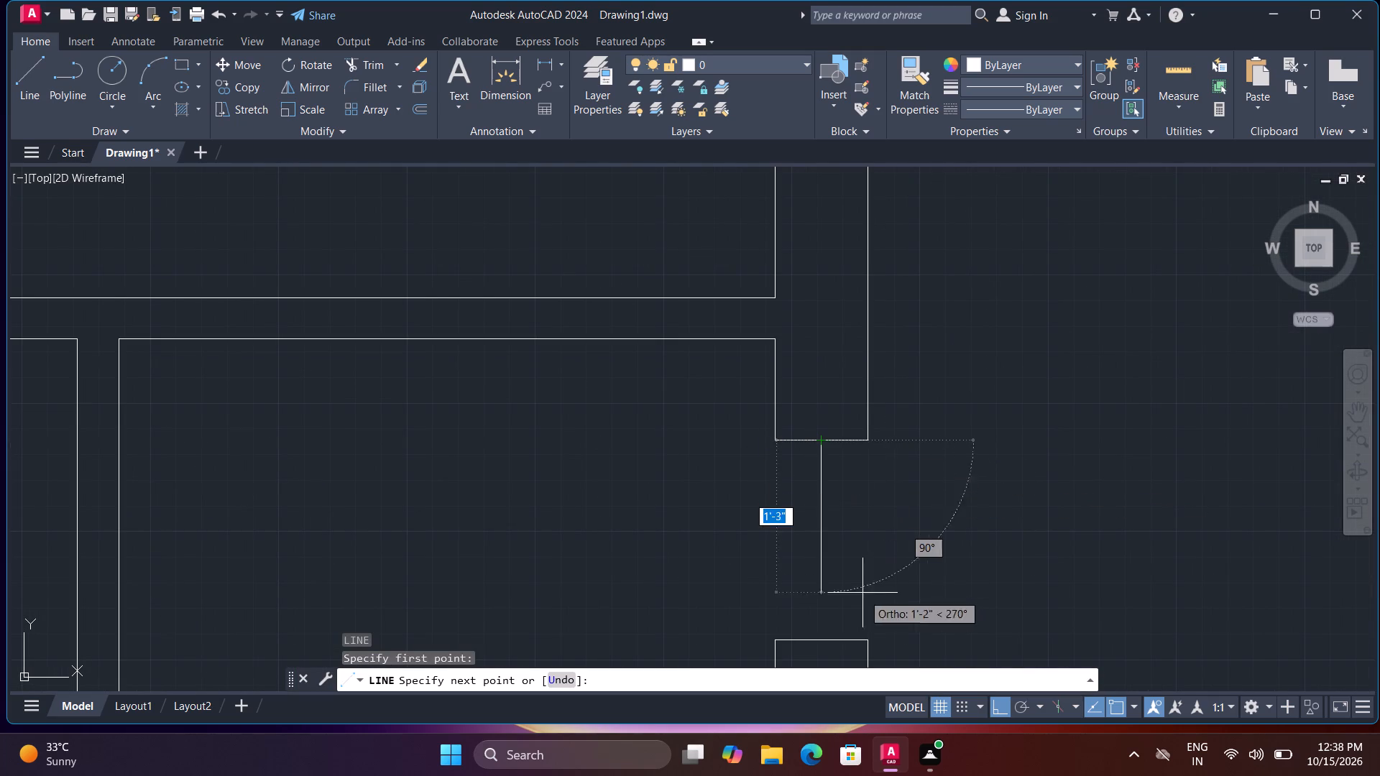
{"action": "left_click", "coordinate": [821, 641]}
{"action": "key", "text": "space"}
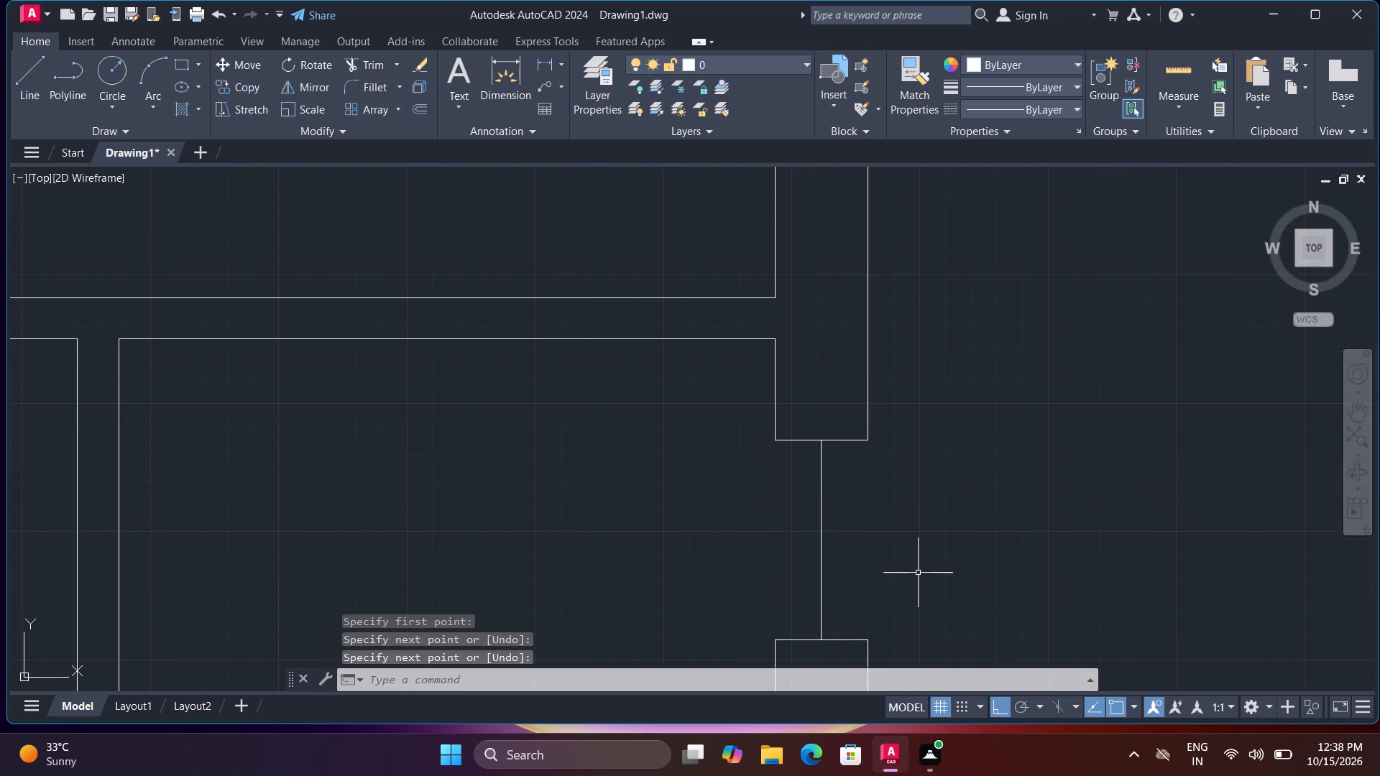
Offset the centre line of the small room's outer-wall opening 1" to each side.
{"action": "key", "text": "o"}
{"action": "key", "text": "space"}
{"action": "type", "text": "t"}
{"action": "key", "text": "space"}
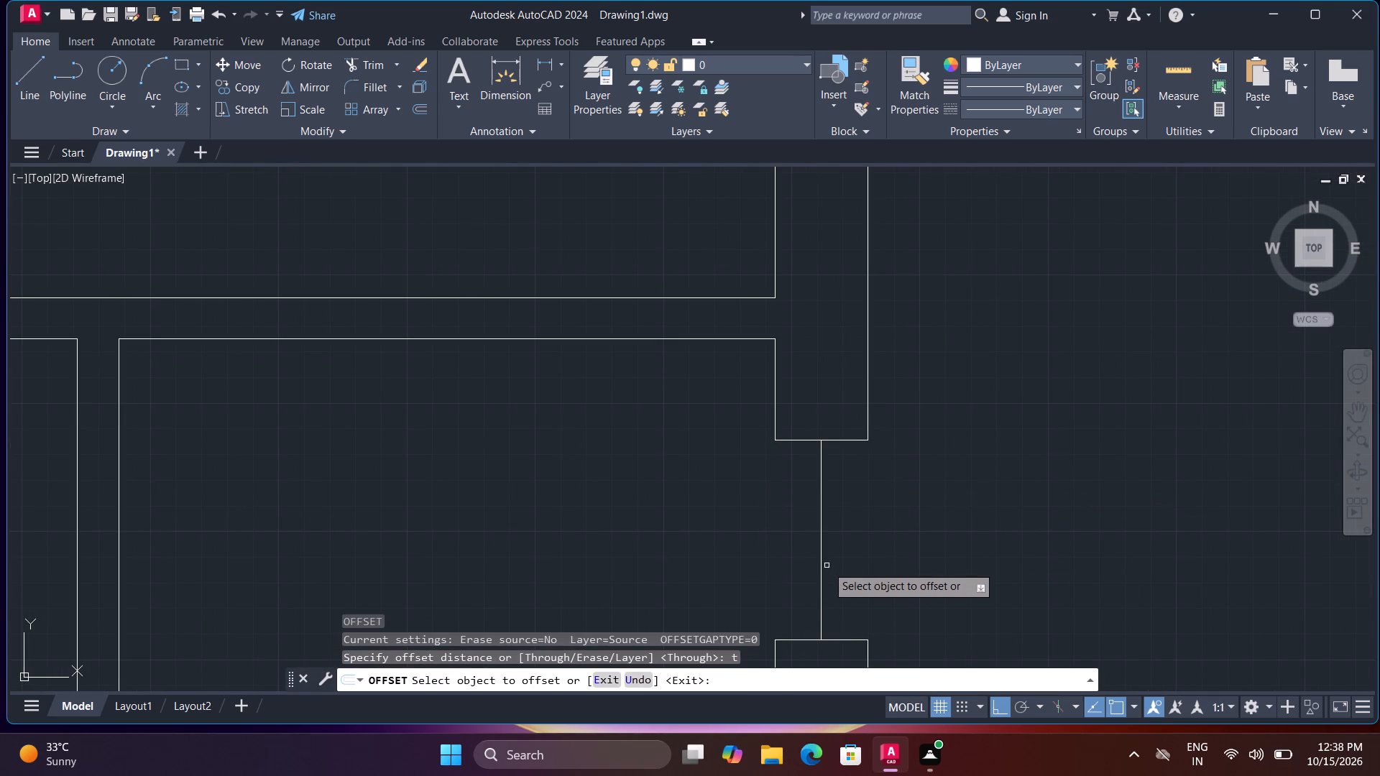
{"action": "left_click", "coordinate": [820, 563]}
{"action": "key", "text": "1"}
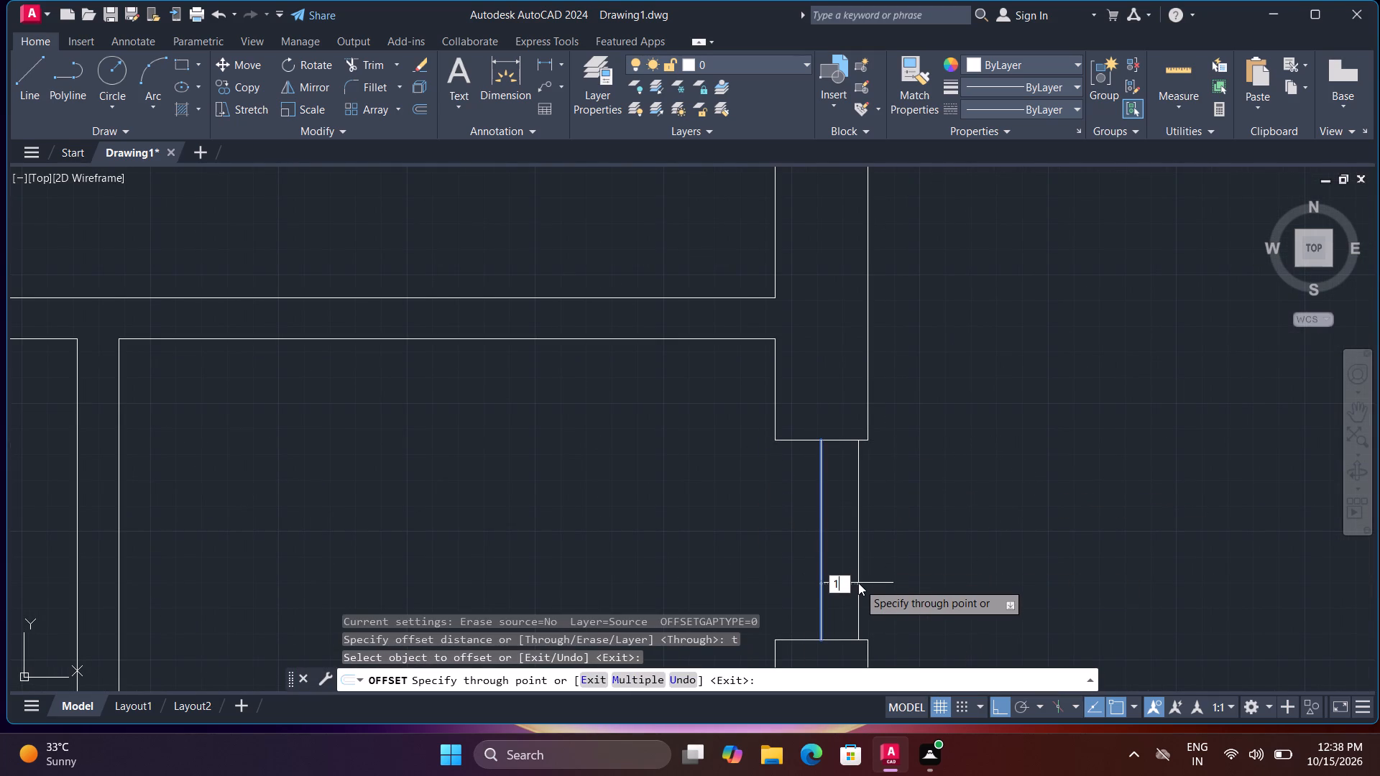
{"action": "key", "text": "shift+quotedbl"}
{"action": "key", "text": "Return"}
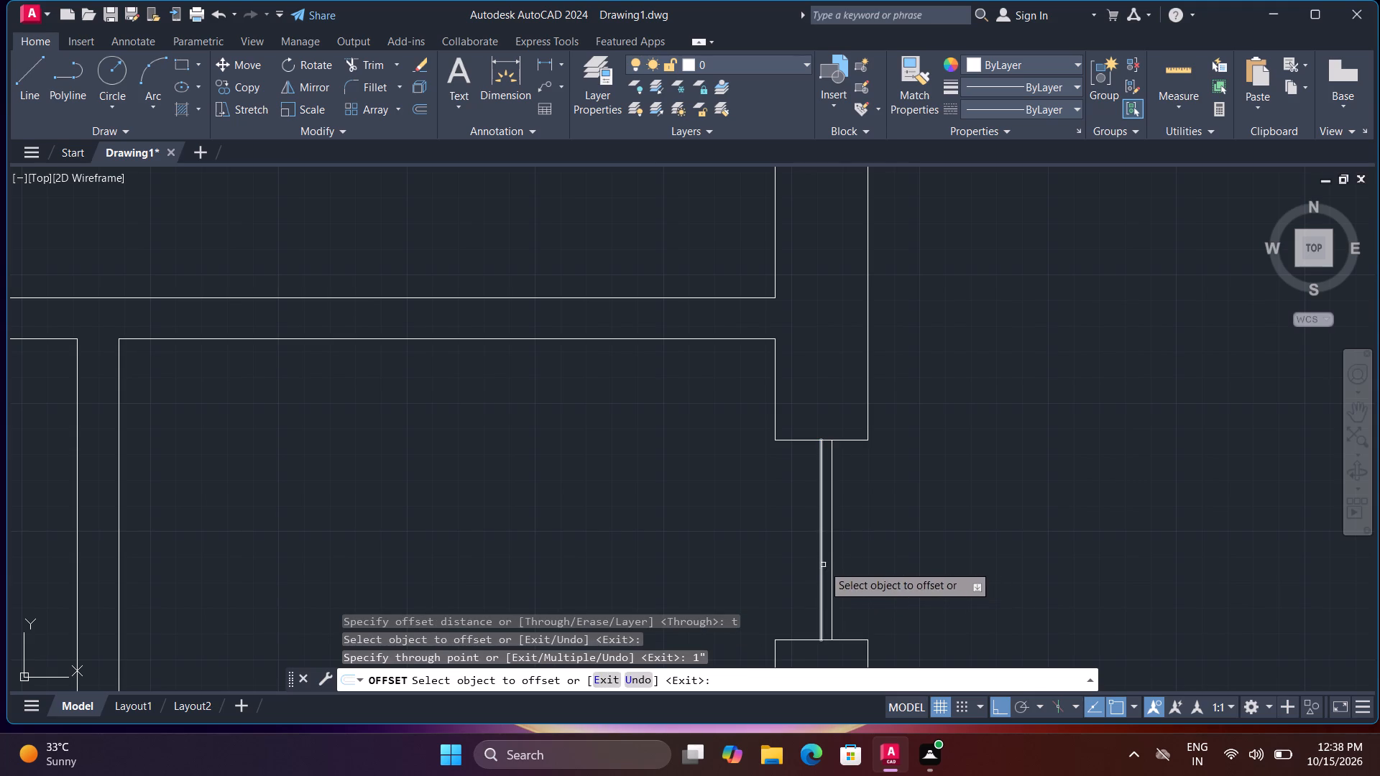
{"action": "left_click", "coordinate": [823, 565]}
{"action": "key", "text": "1"}
{"action": "key", "text": "shift+quotedbl"}
{"action": "key", "text": "Return"}
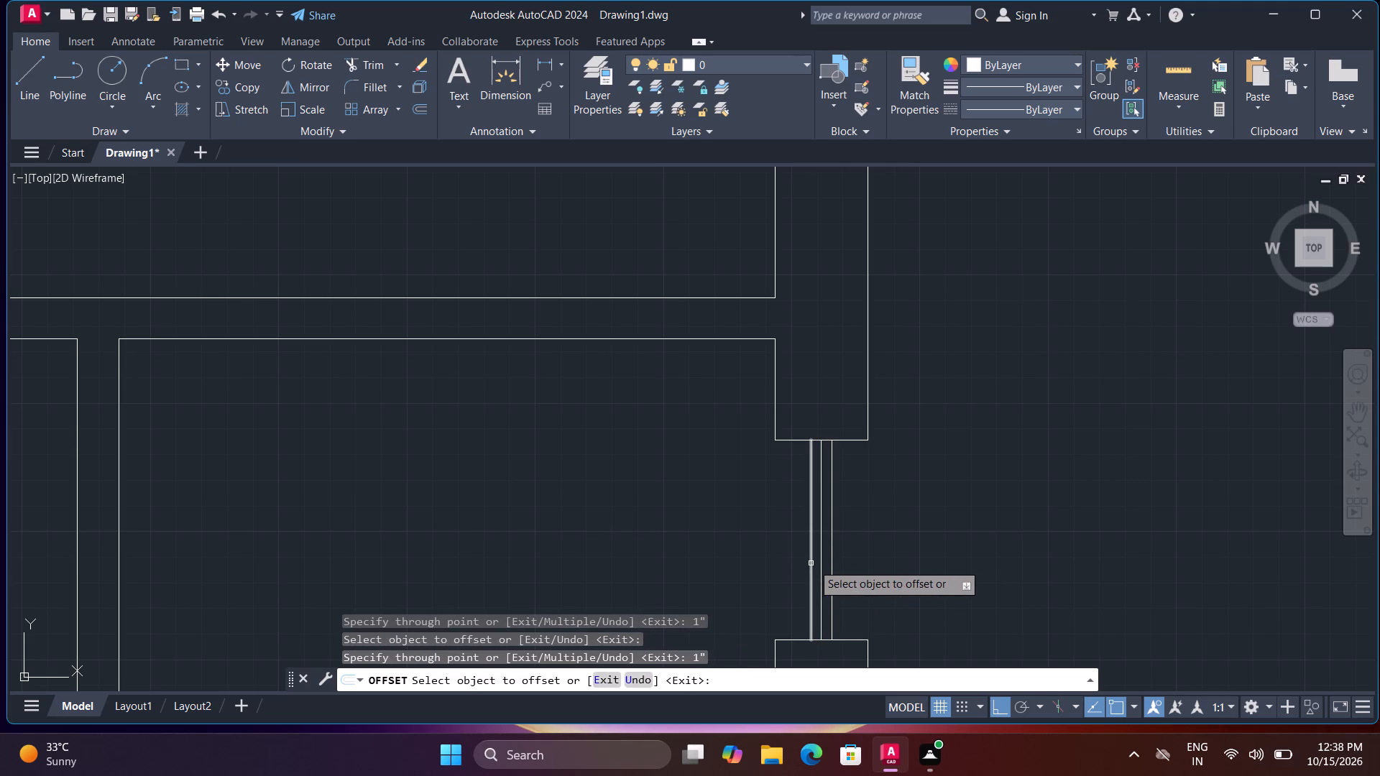
Offset the two outermost window lines in the small room's outer-wall opening 2" outward, one on each side.
{"action": "left_click", "coordinate": [812, 562]}
{"action": "key", "text": "2"}
{"action": "key", "text": "shift+quotedbl"}
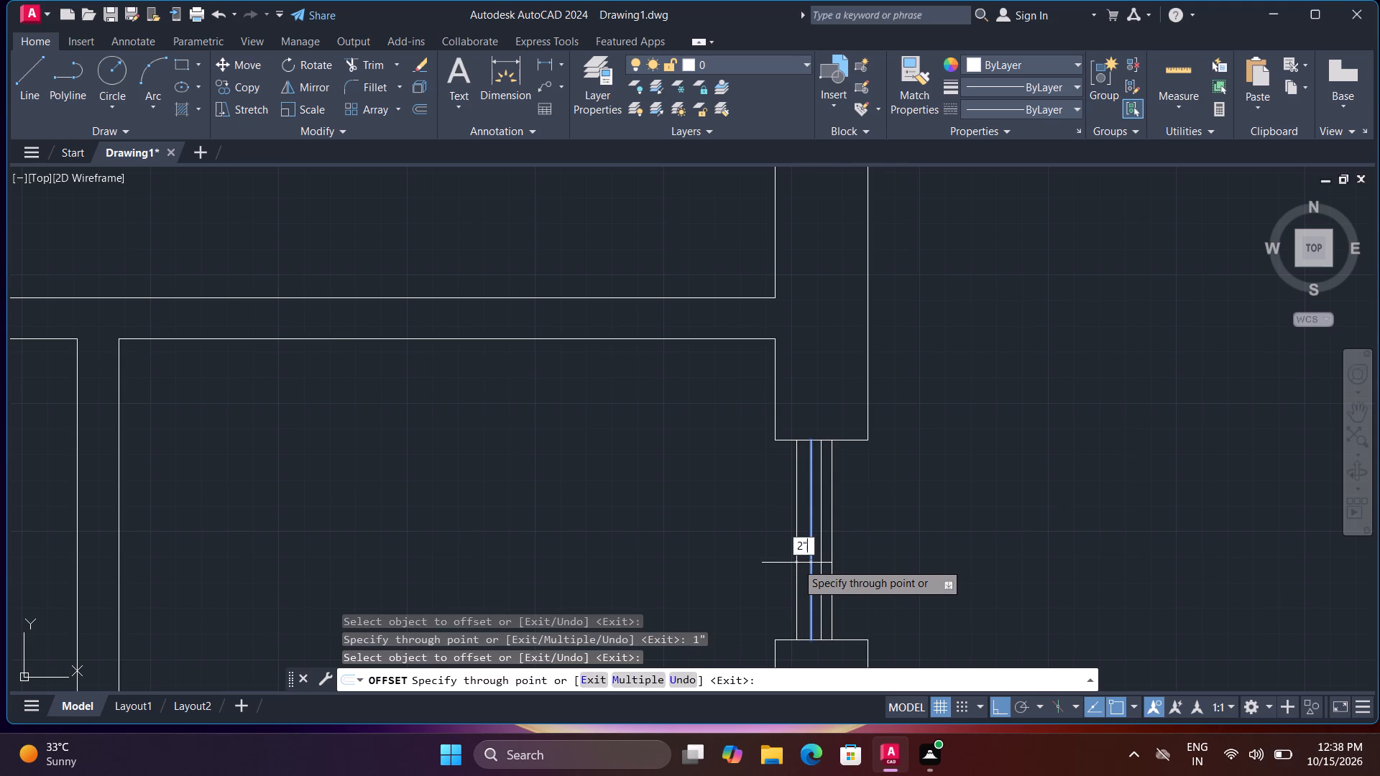
{"action": "key", "text": "Return"}
{"action": "left_click", "coordinate": [830, 546]}
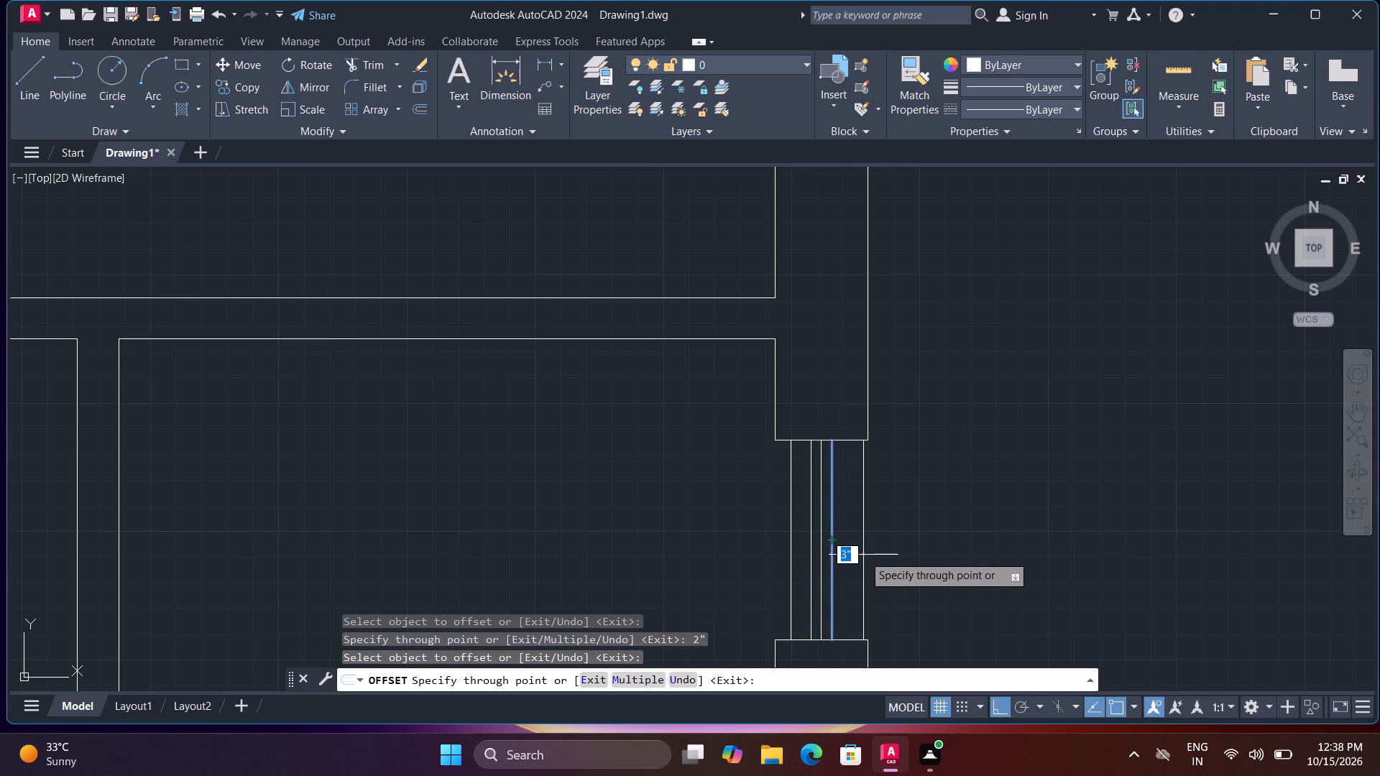
{"action": "key", "text": "2"}
{"action": "key", "text": "shift+quotedbl"}
{"action": "key", "text": "Return"}
Draw a vertical centre line between the end midpoints of the right outer wall's uppermost opening.
{"action": "scroll", "coordinate": [870, 548], "scroll_direction": "down", "scroll_amount": 2}
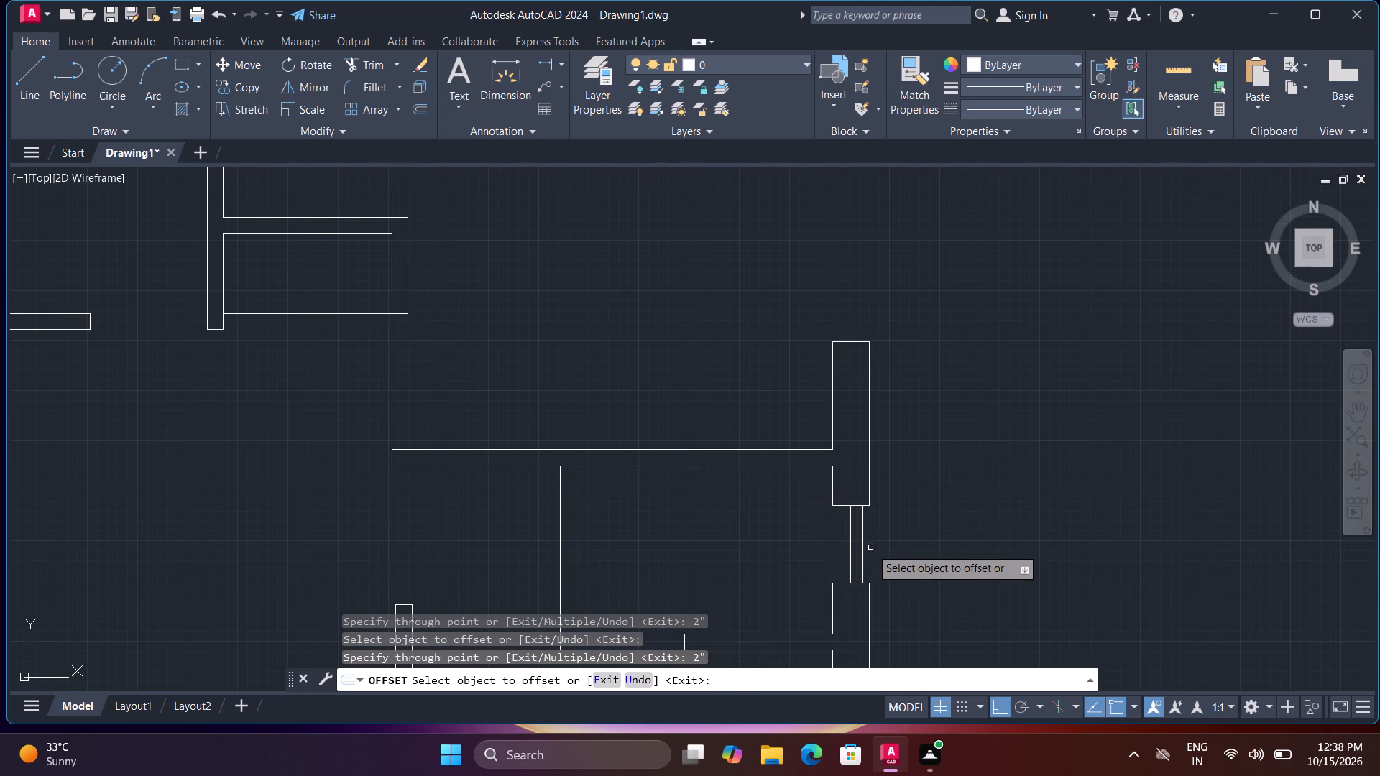
{"action": "middle_click_drag", "start_coordinate": [965, 410], "coordinate": [981, 599]}
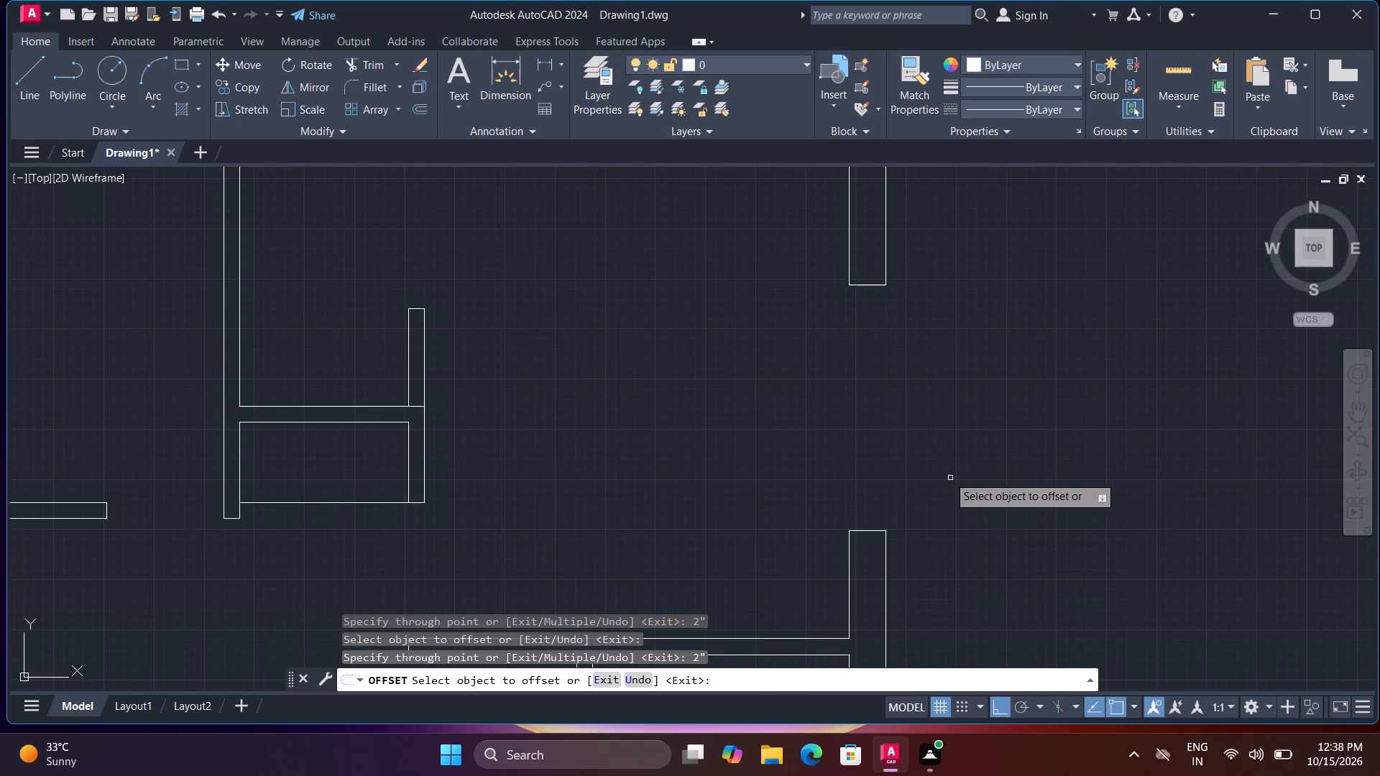
{"action": "key", "text": "Escape"}
{"action": "key", "text": "l"}
{"action": "key", "text": "space"}
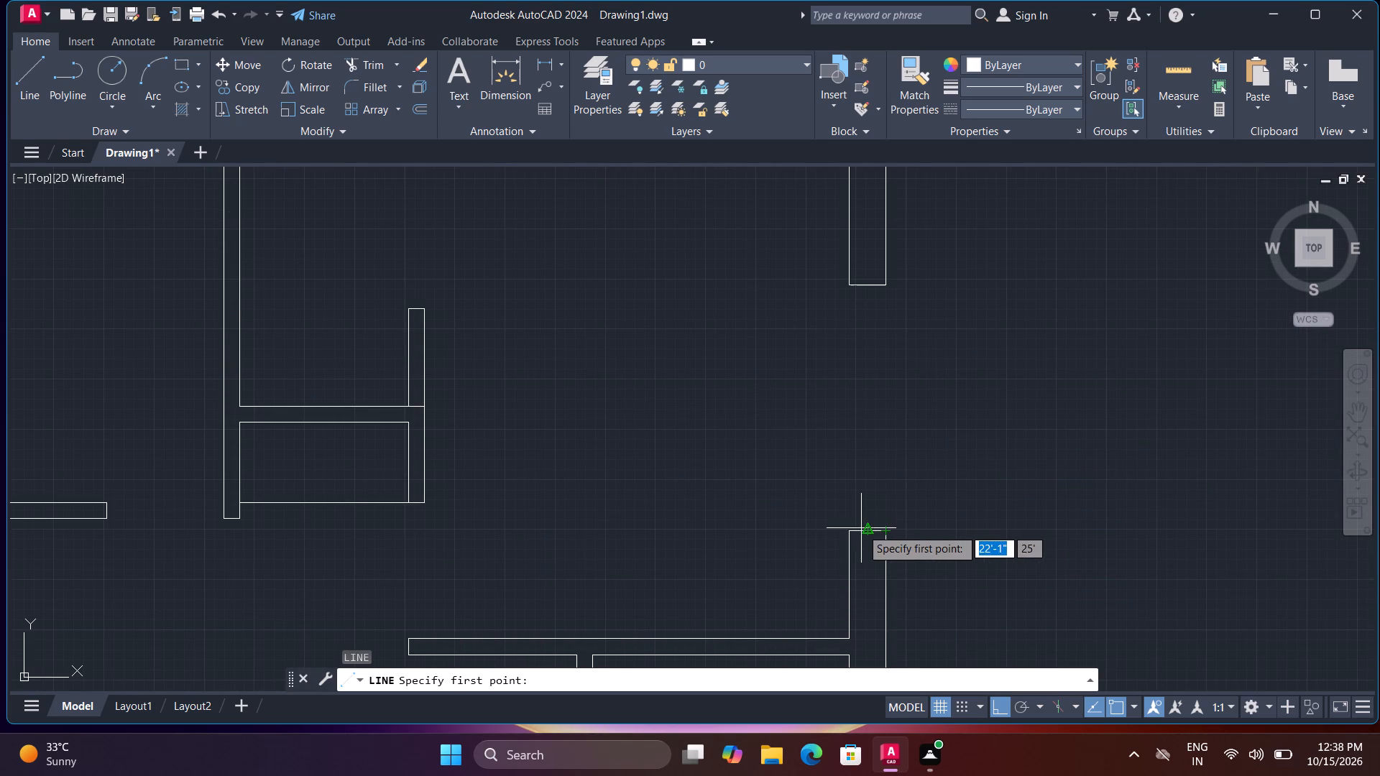
{"action": "left_click", "coordinate": [869, 528]}
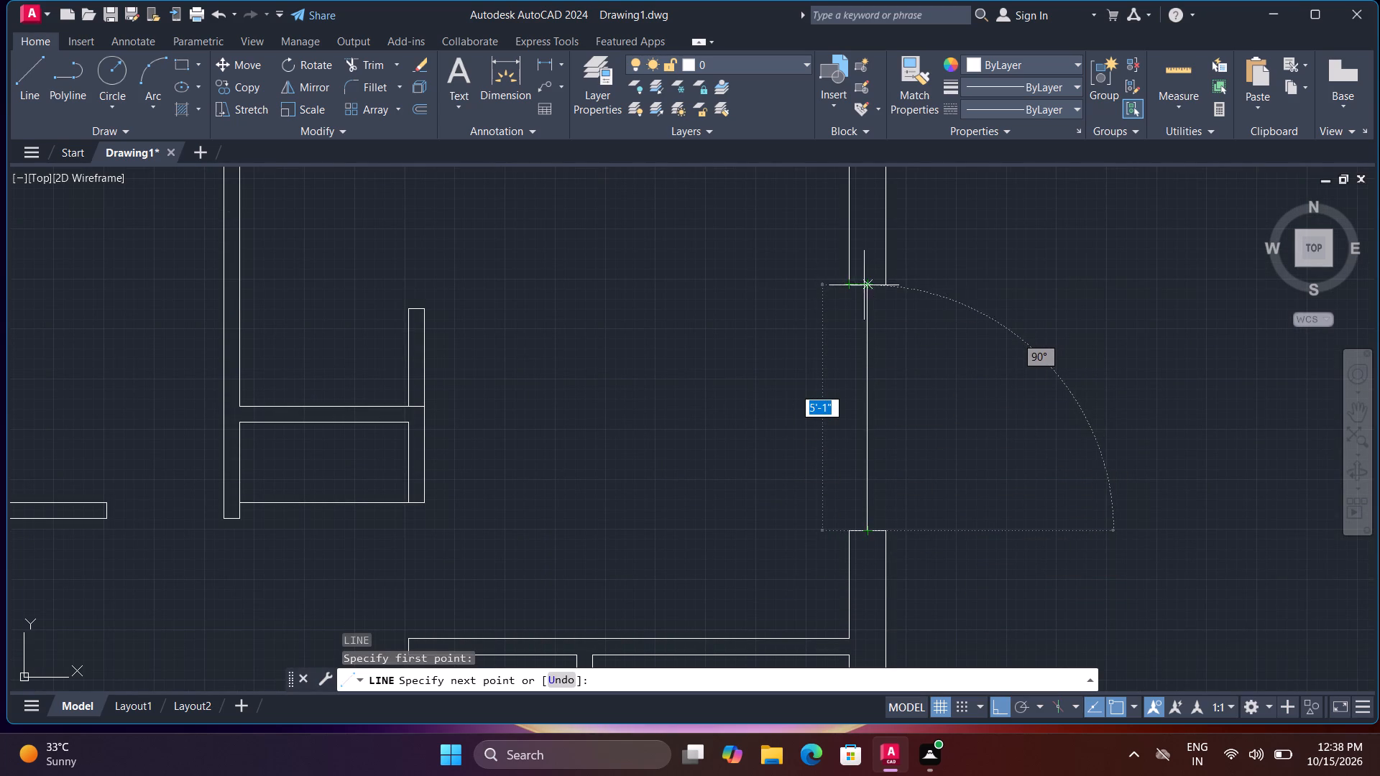
{"action": "left_click", "coordinate": [871, 285]}
{"action": "key", "text": "Escape"}
Draw a horizontal centre line between the end midpoints of the top outer wall's opening.
{"action": "scroll", "coordinate": [886, 306], "scroll_direction": "down", "scroll_amount": 2}
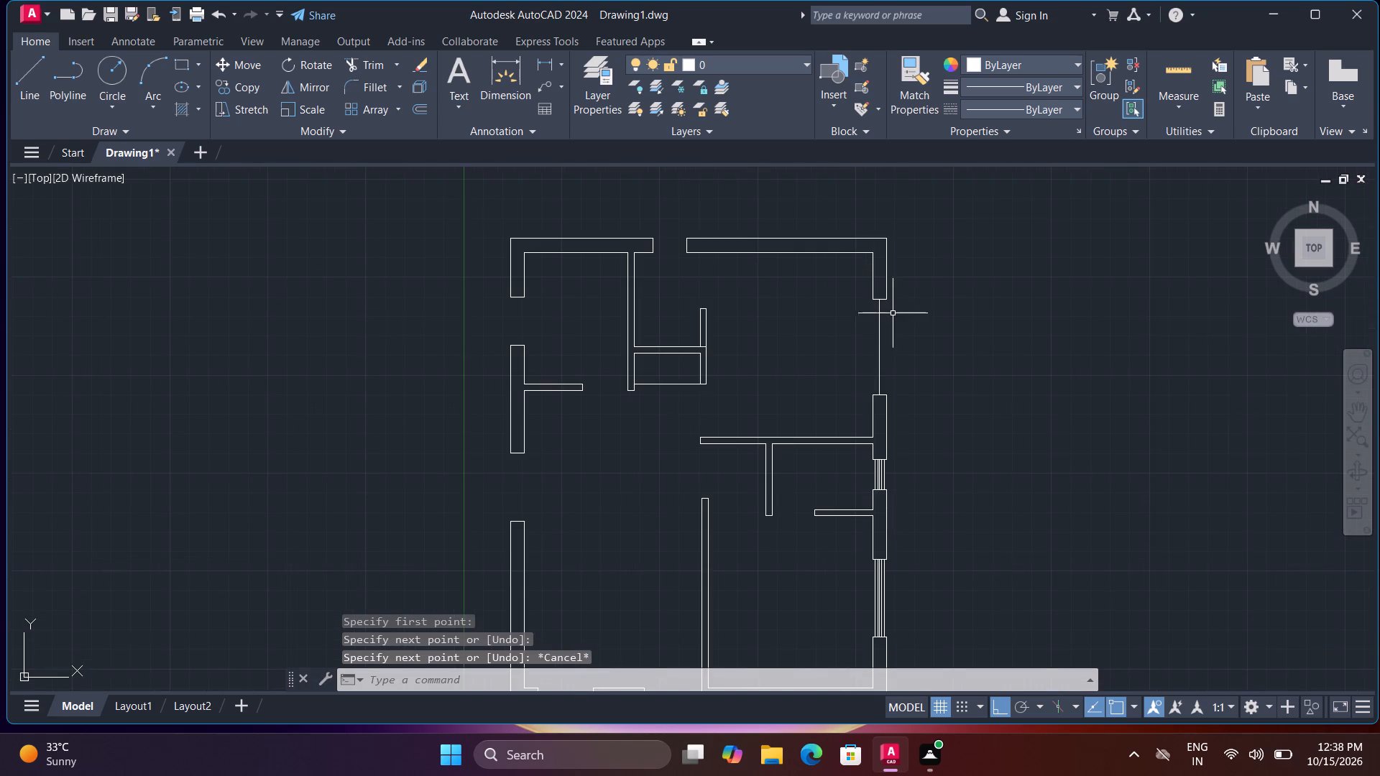
{"action": "key", "text": "space"}
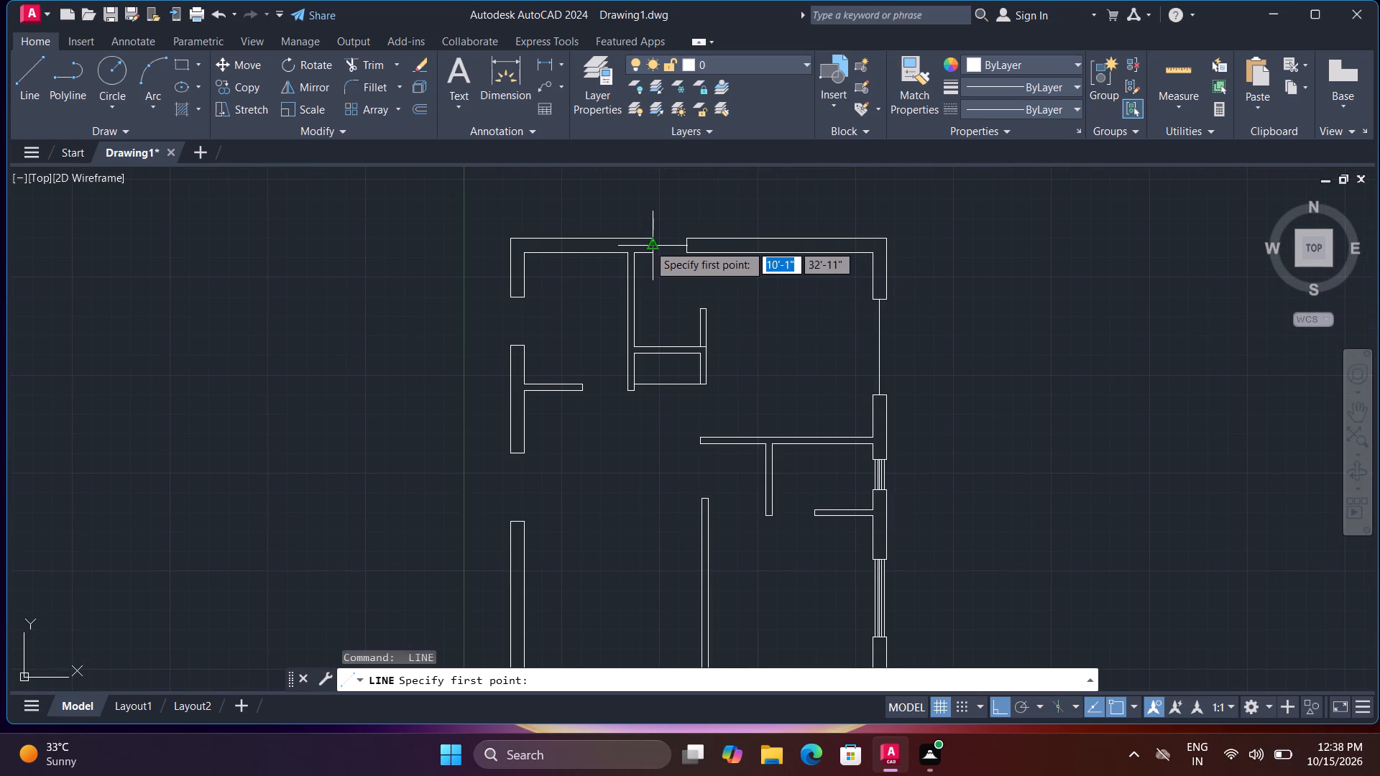
{"action": "left_click", "coordinate": [653, 245]}
{"action": "left_click", "coordinate": [688, 245]}
{"action": "key", "text": "space"}
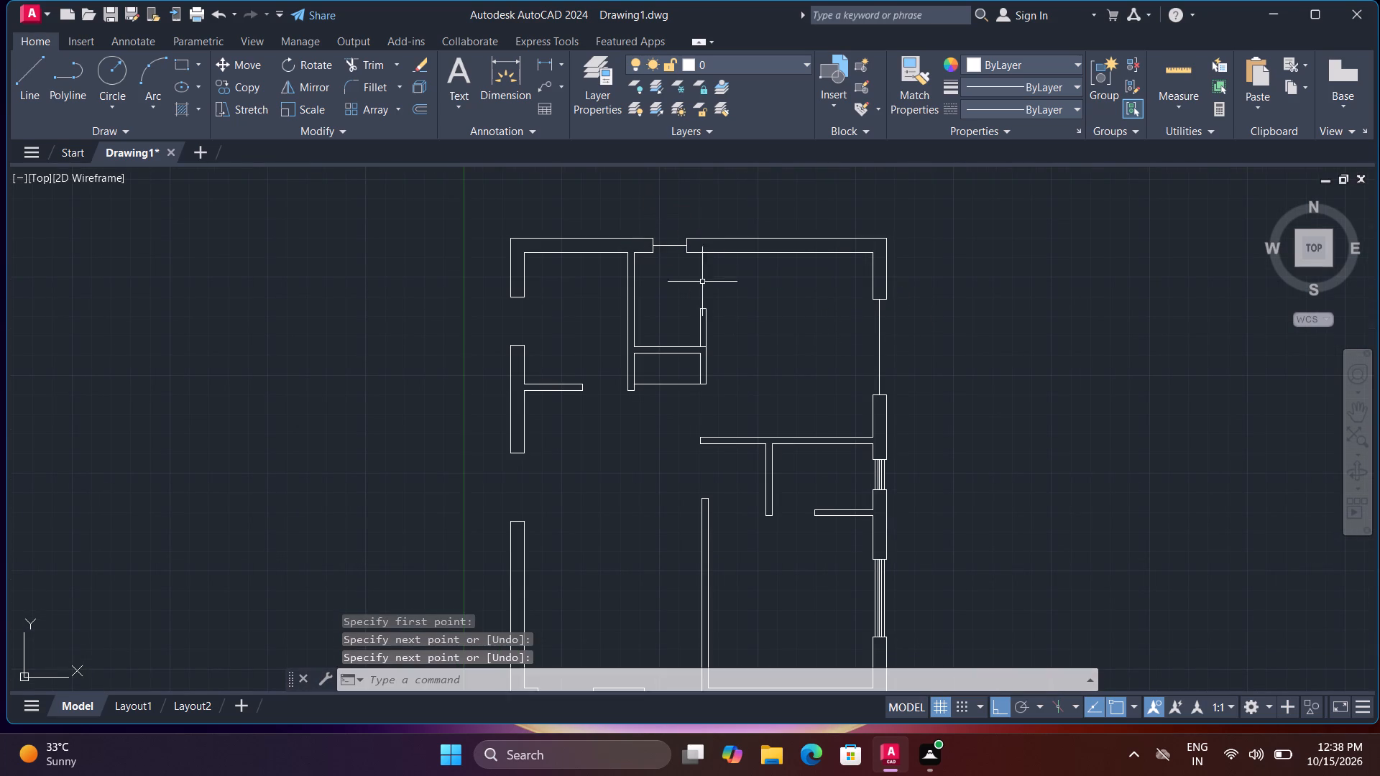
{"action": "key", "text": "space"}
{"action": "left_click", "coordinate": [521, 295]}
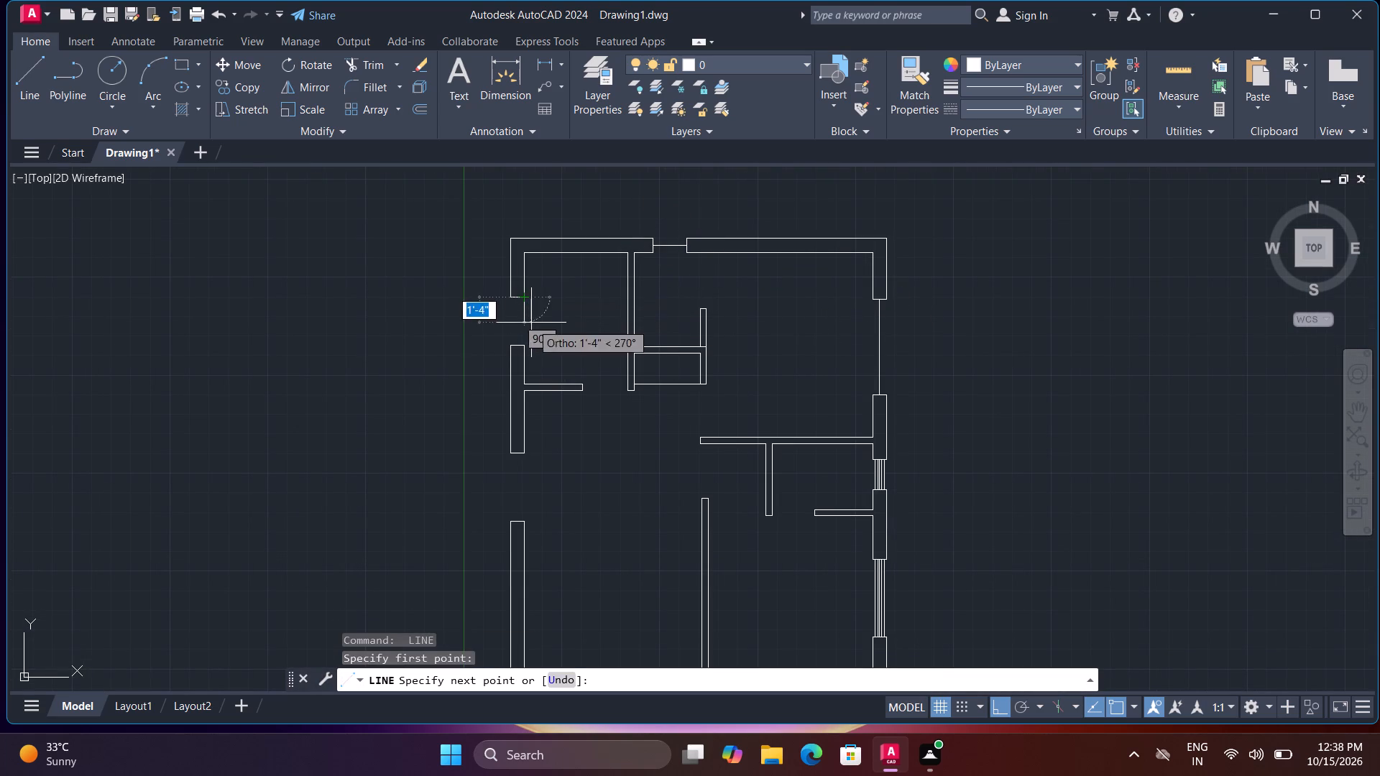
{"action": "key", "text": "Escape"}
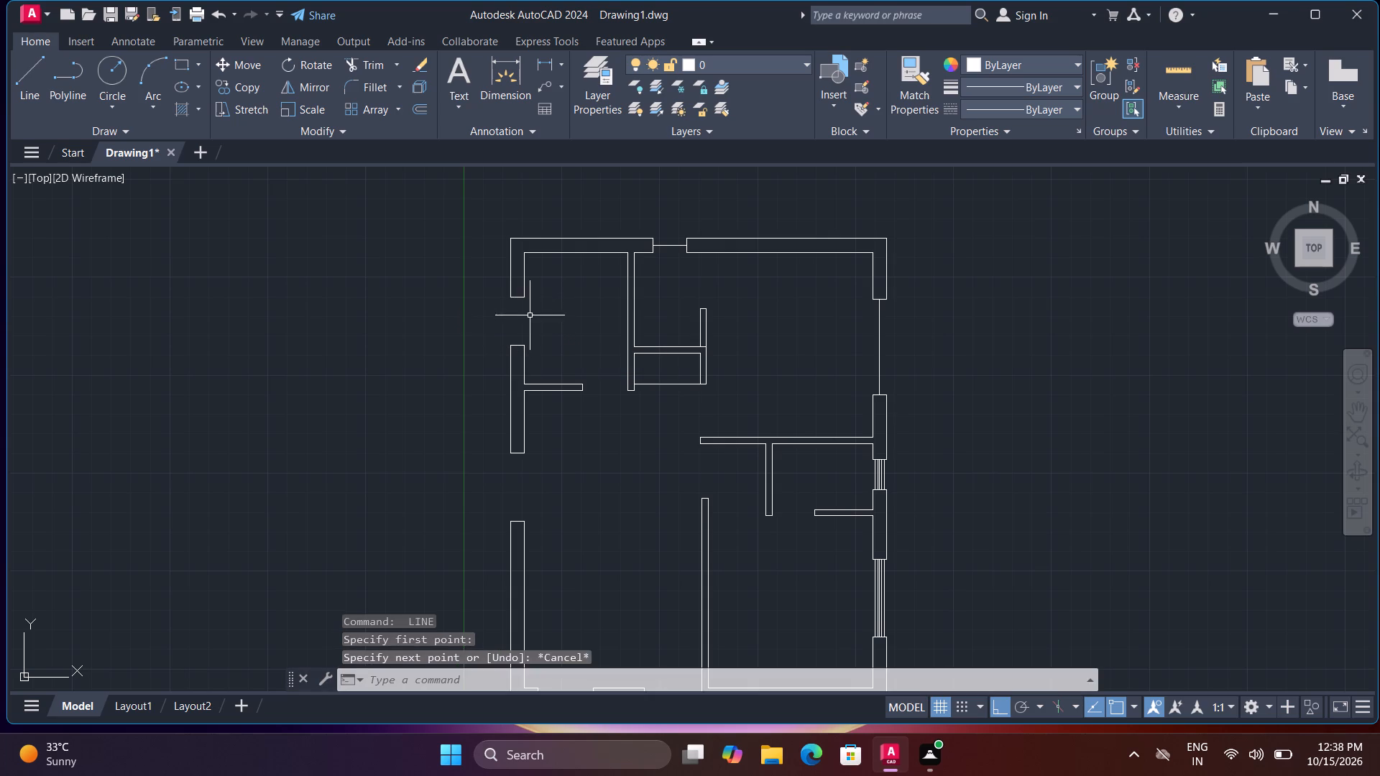
Draw a vertical centre line between the end midpoints of the left outer wall's uppermost opening.
{"action": "key", "text": "space"}
{"action": "left_click", "coordinate": [518, 297]}
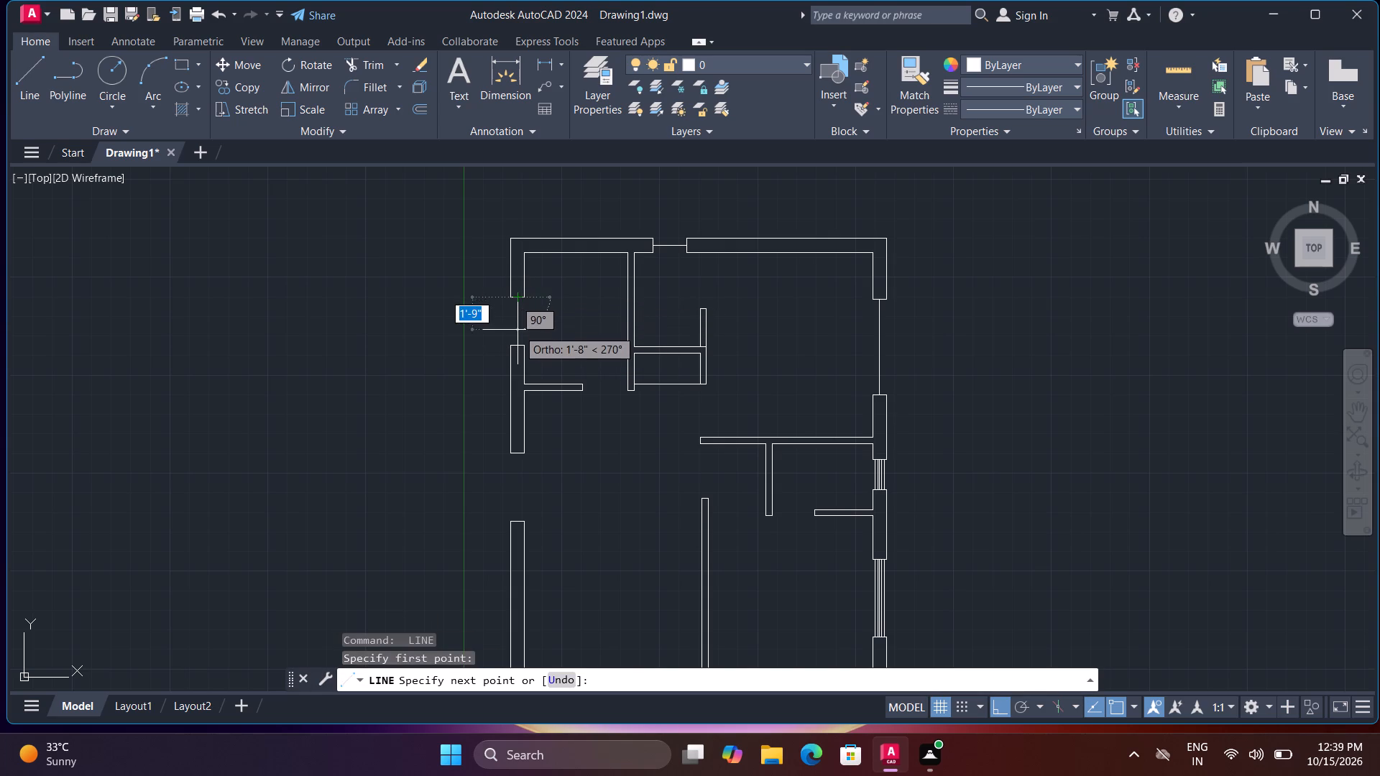
{"action": "left_click", "coordinate": [518, 342]}
{"action": "key", "text": "space"}
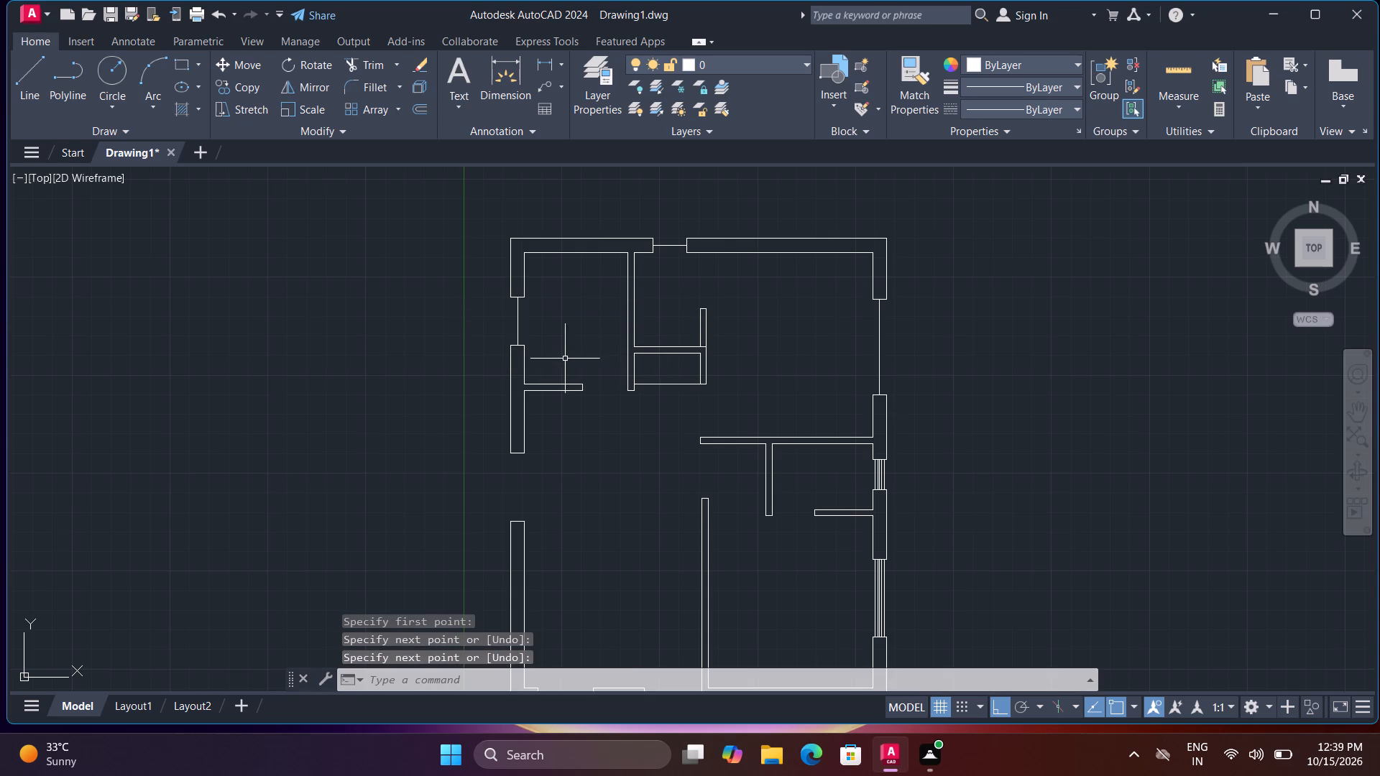
Draw a vertical centre line between the end midpoints of the left outer wall's middle opening.
{"action": "key", "text": "space"}
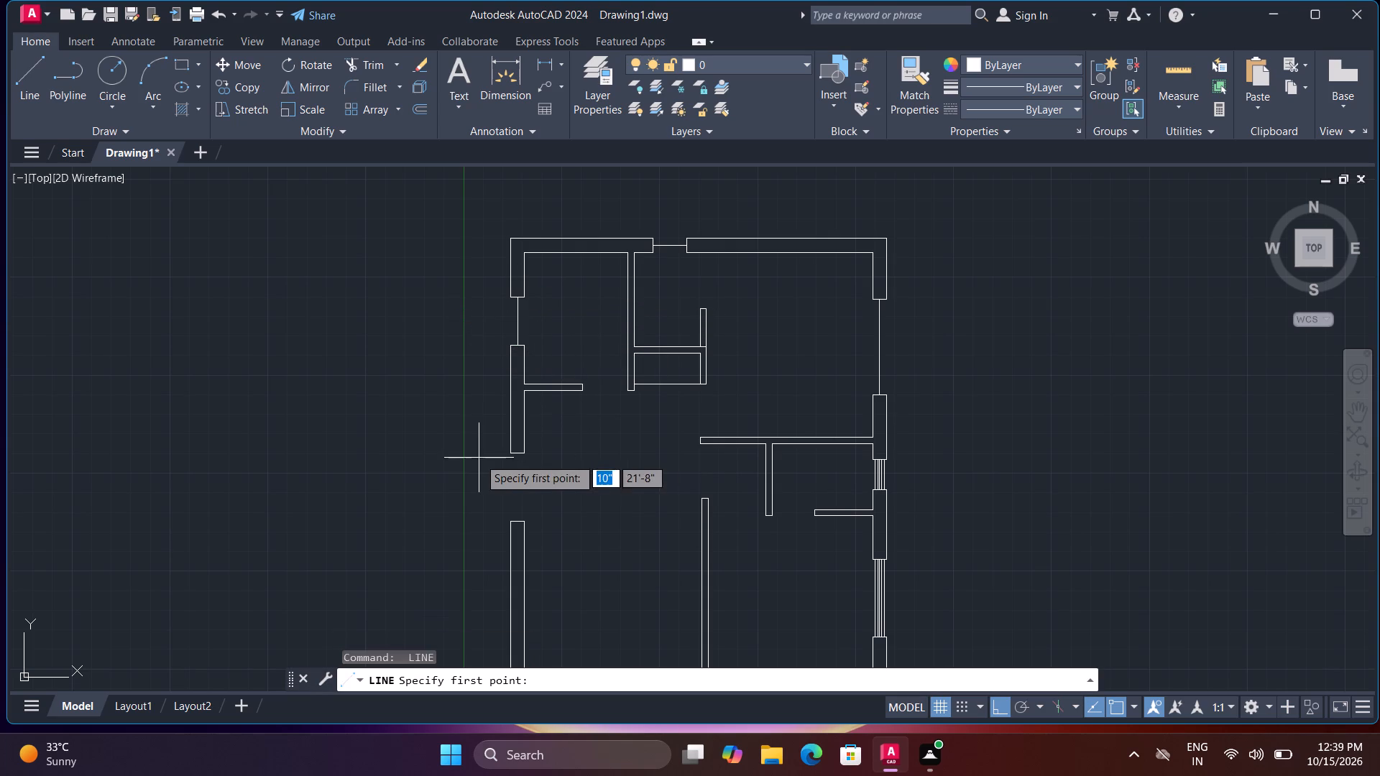
{"action": "left_click", "coordinate": [515, 452]}
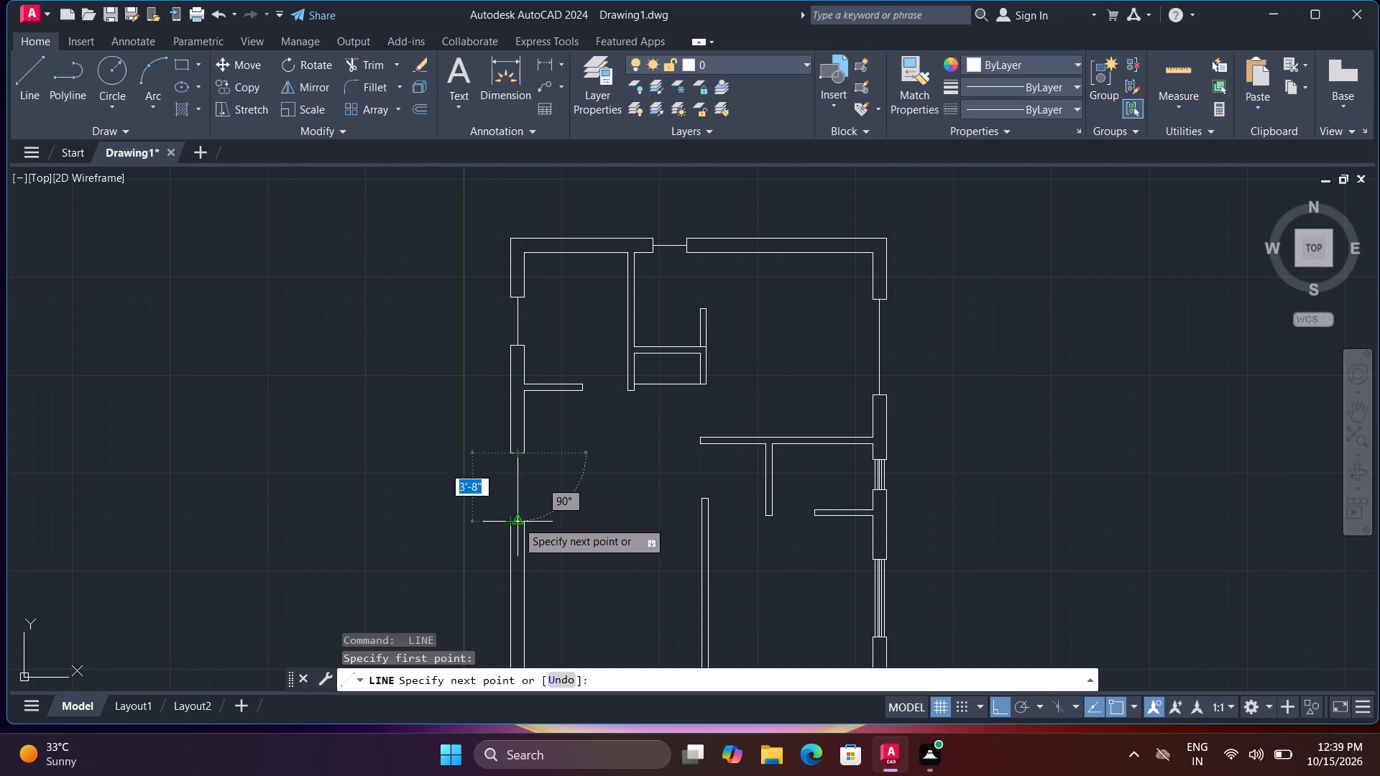
{"action": "left_click", "coordinate": [518, 523]}
{"action": "key", "text": "space"}
Draw a vertical centre line between the end midpoints of the left outer wall's lowest opening.
{"action": "middle_click_drag", "start_coordinate": [615, 556], "coordinate": [615, 351]}
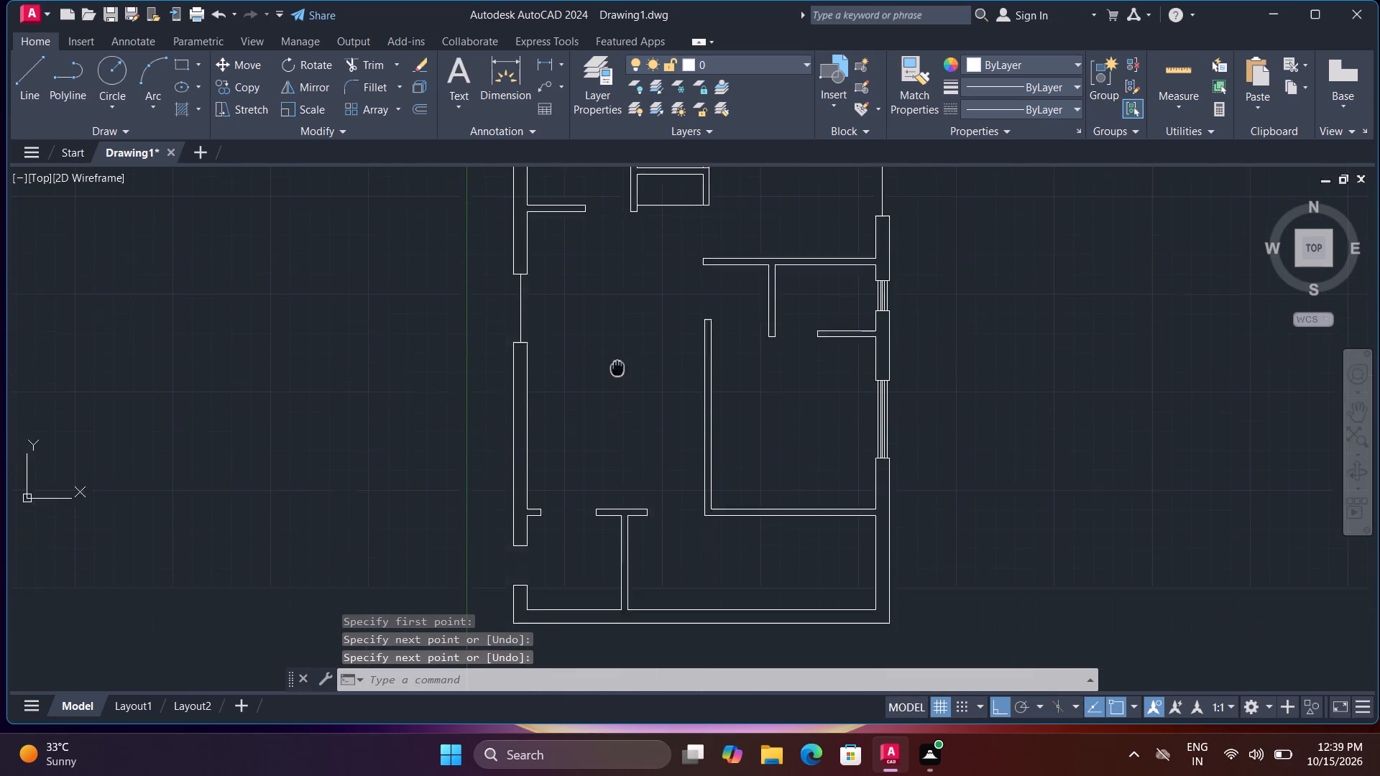
{"action": "middle_click_drag", "start_coordinate": [615, 351], "coordinate": [615, 326]}
{"action": "middle_click", "coordinate": [615, 326]}
{"action": "key", "text": "space"}
{"action": "left_click", "coordinate": [517, 498]}
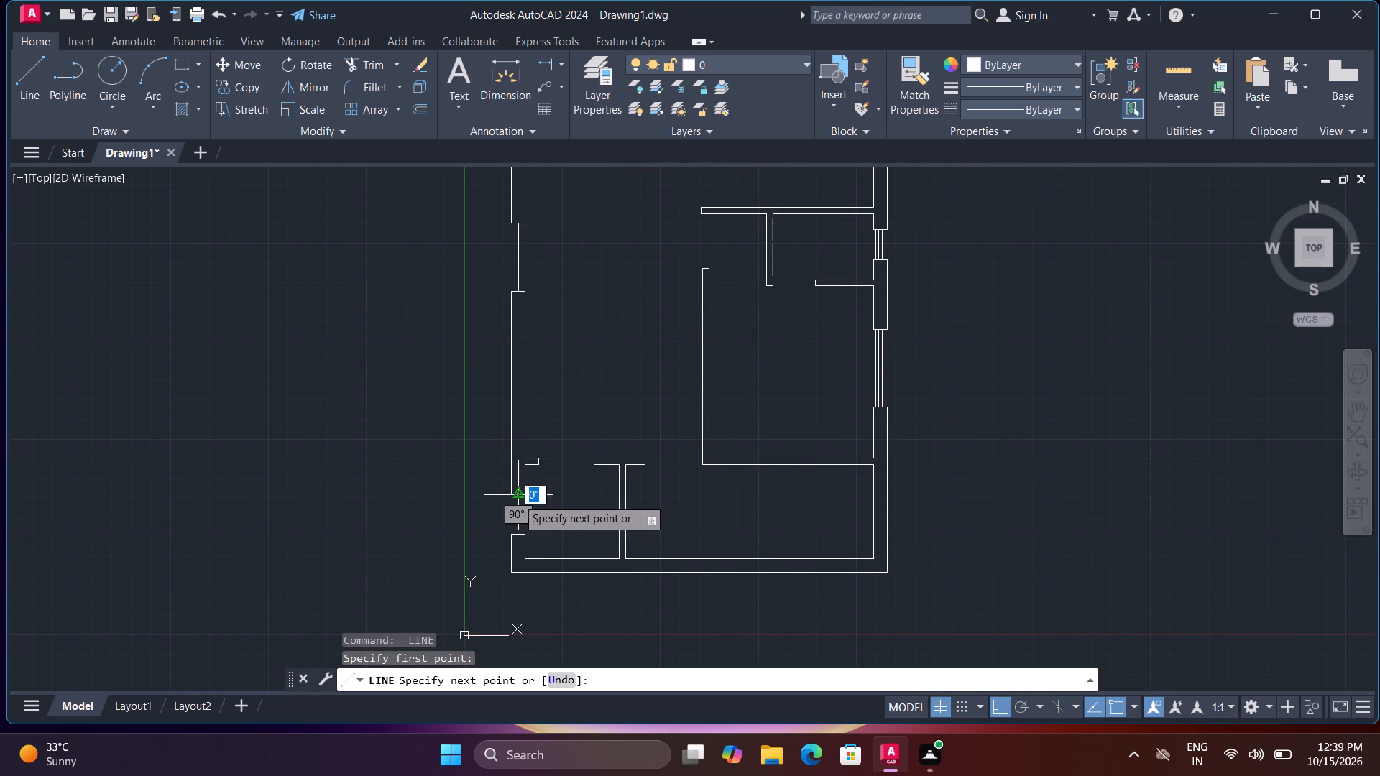
{"action": "left_click", "coordinate": [517, 534]}
{"action": "key", "text": "space"}
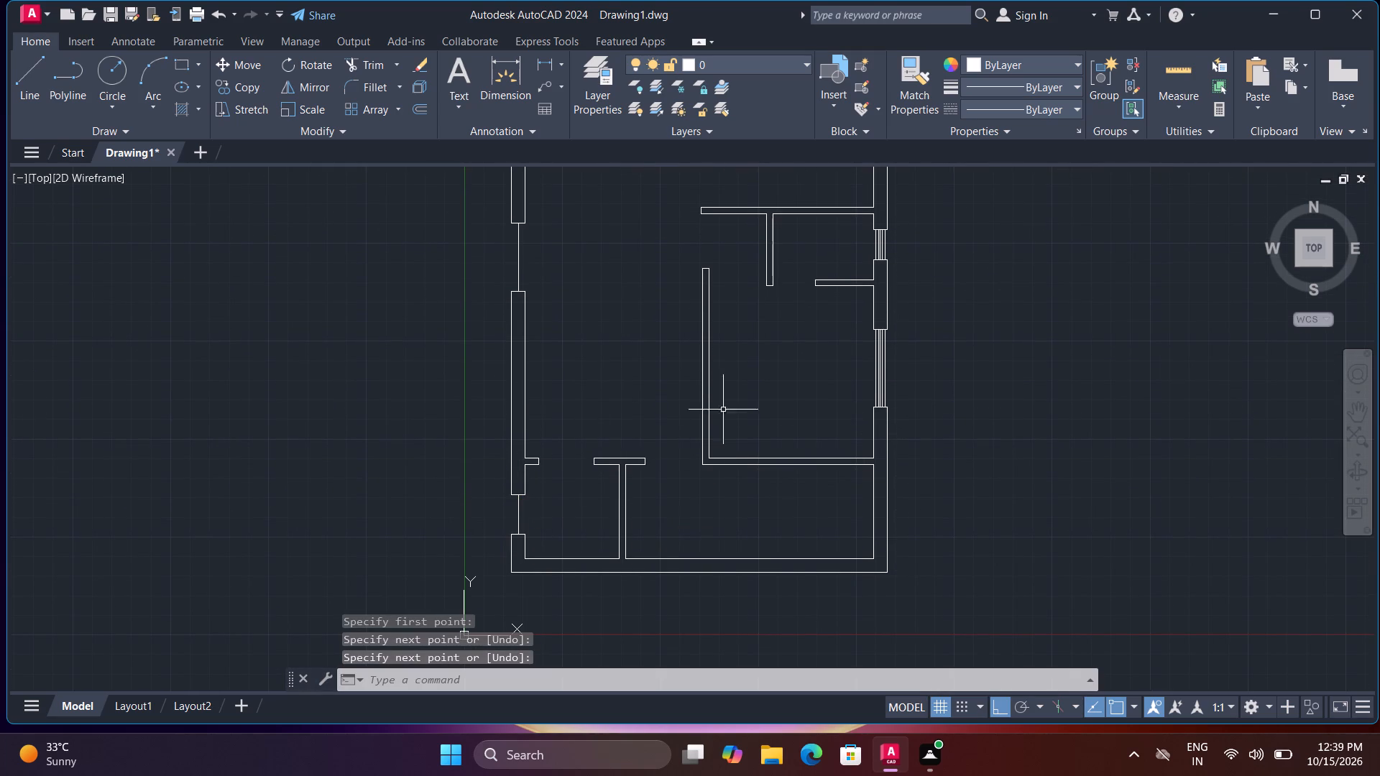
Offset the centre line of the right wall's uppermost opening 1" toward the exterior, and that new line 2" further out.
{"action": "middle_click_drag", "start_coordinate": [792, 375], "coordinate": [756, 524]}
{"action": "scroll", "coordinate": [753, 530], "scroll_direction": "down", "scroll_amount": 2}
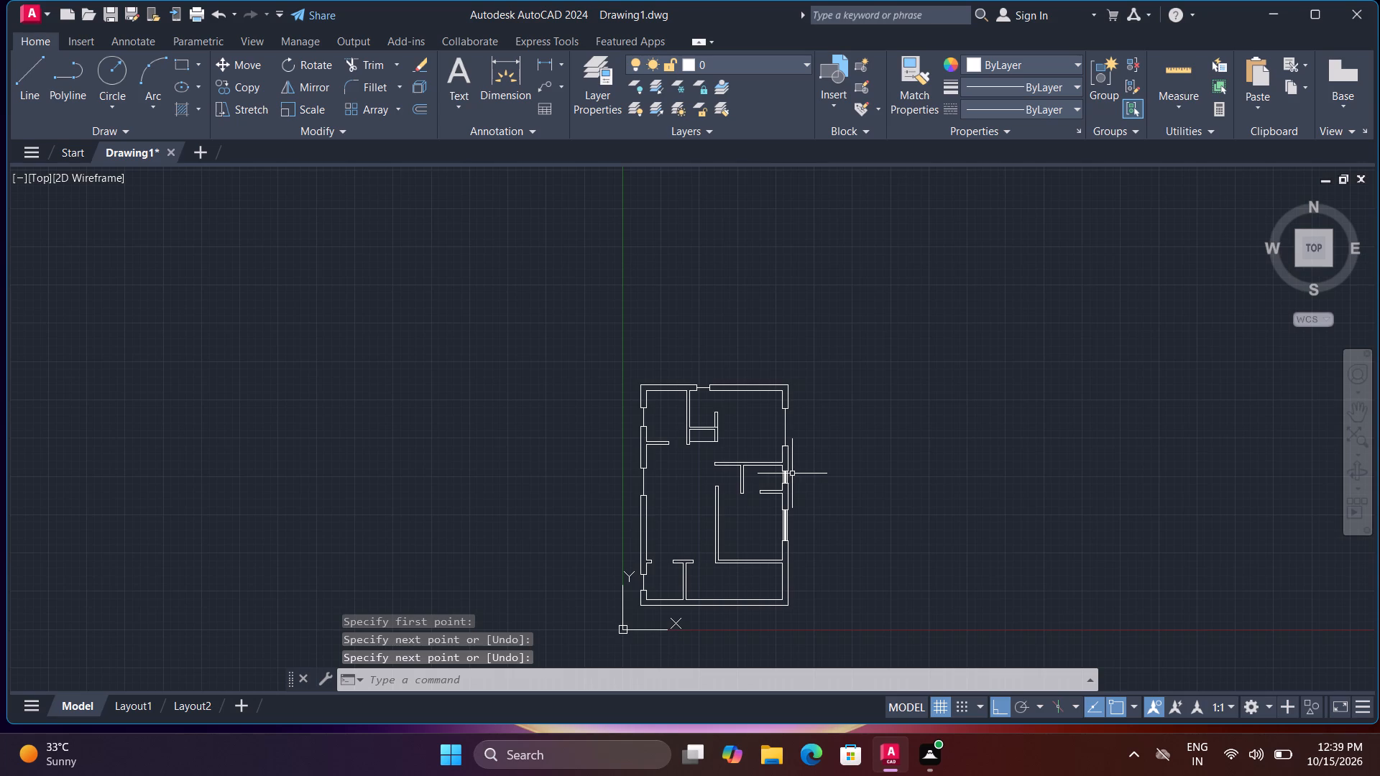
{"action": "scroll", "coordinate": [793, 471], "scroll_direction": "up", "scroll_amount": 3}
{"action": "middle_click_drag", "start_coordinate": [796, 379], "coordinate": [826, 566]}
{"action": "scroll", "coordinate": [813, 557], "scroll_direction": "up", "scroll_amount": 2}
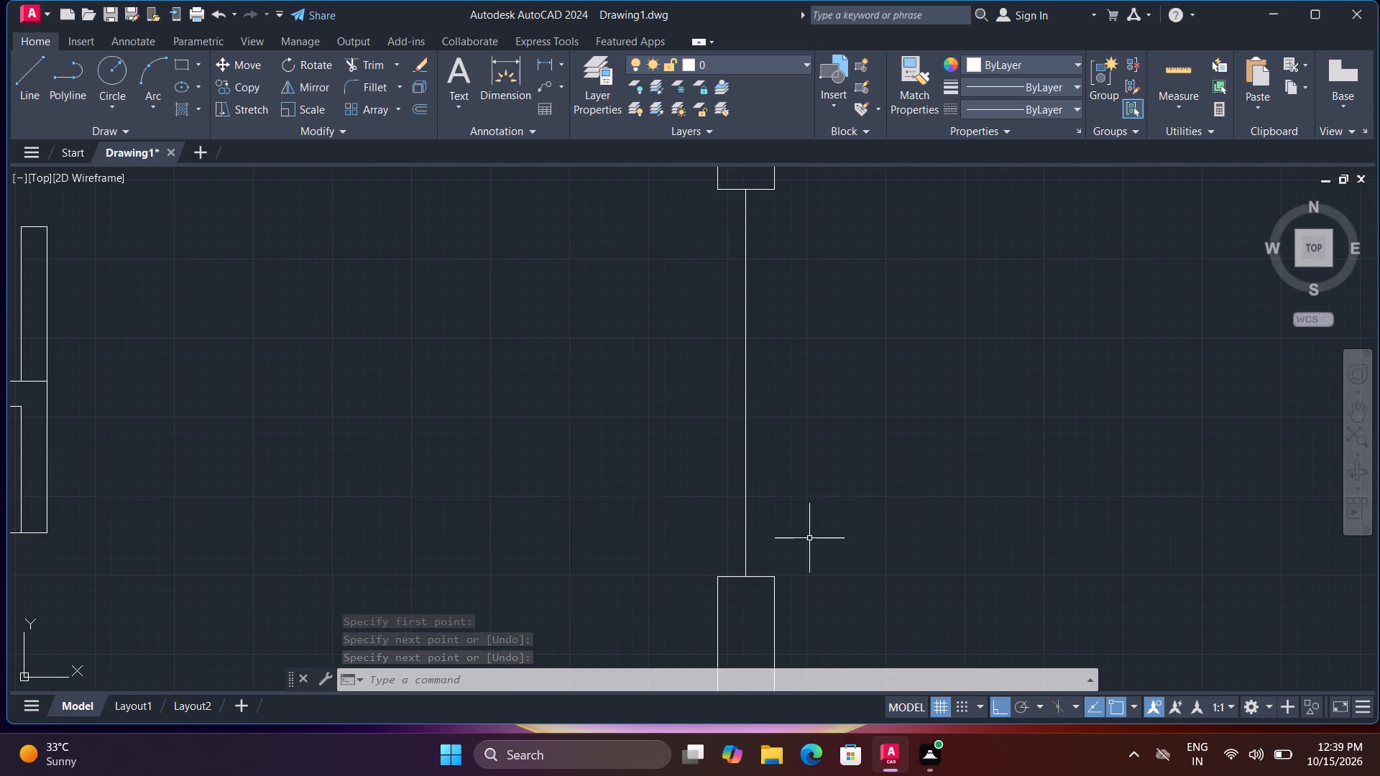
{"action": "key", "text": "o"}
{"action": "key", "text": "space"}
{"action": "type", "text": "t"}
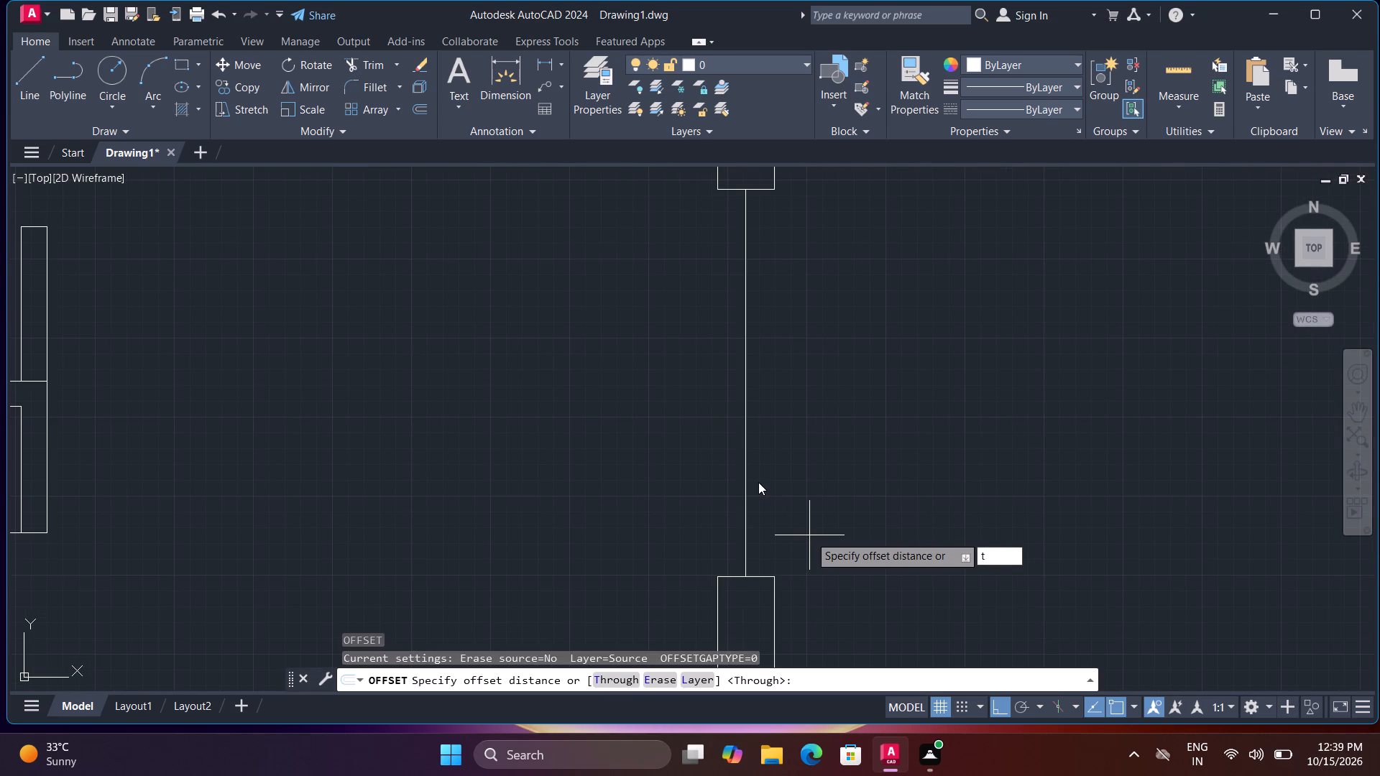
{"action": "key", "text": "space"}
{"action": "left_click", "coordinate": [748, 469]}
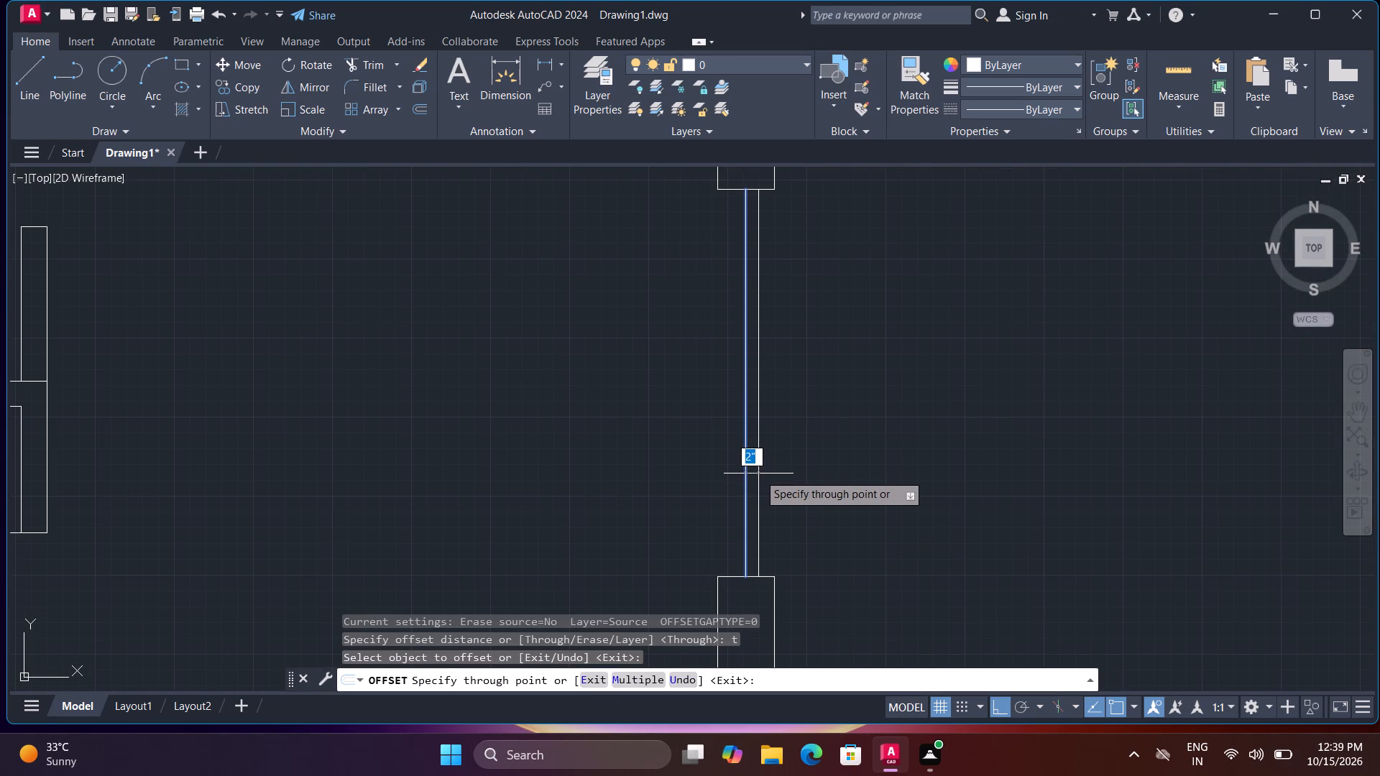
{"action": "key", "text": "1"}
{"action": "key", "text": "shift+quotedbl"}
{"action": "key", "text": "Return"}
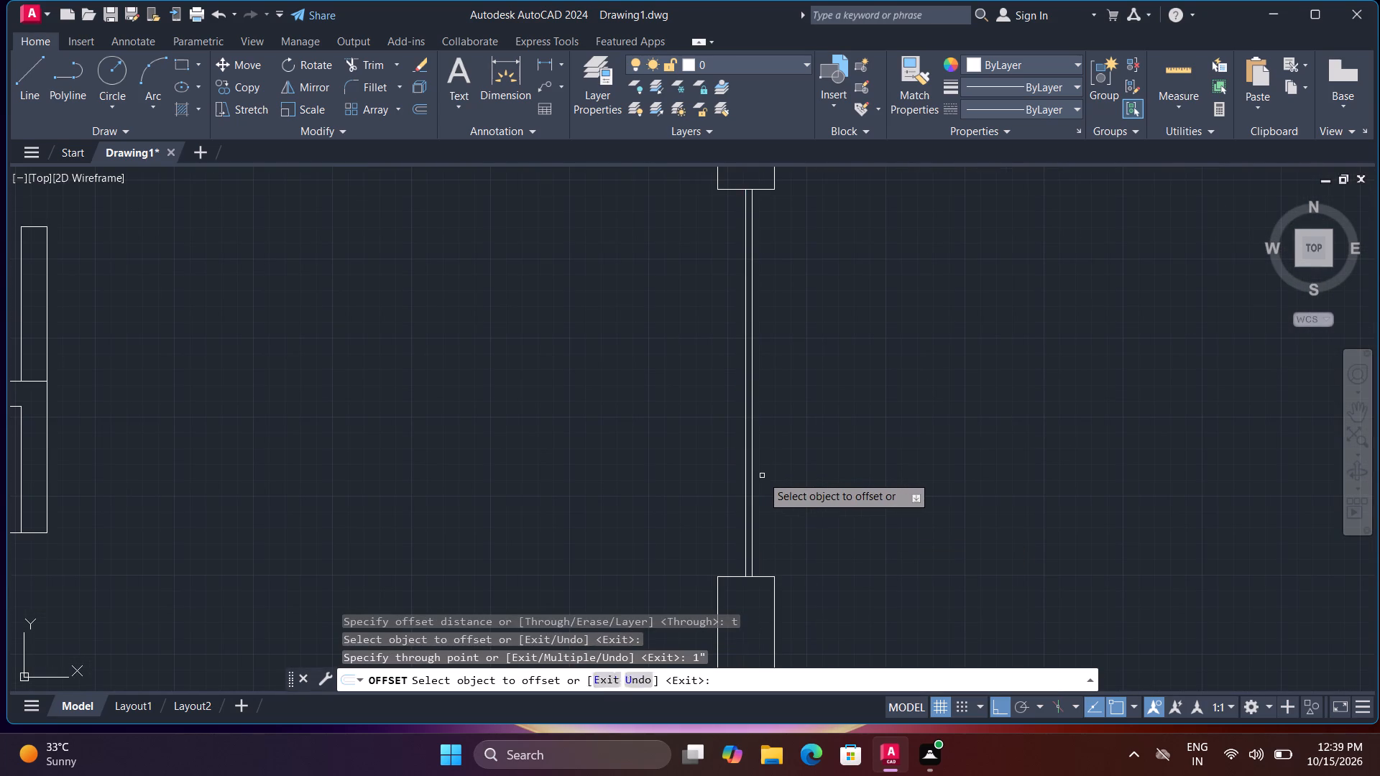
{"action": "left_click_drag", "start_coordinate": [751, 462], "coordinate": [758, 464]}
{"action": "key", "text": "2"}
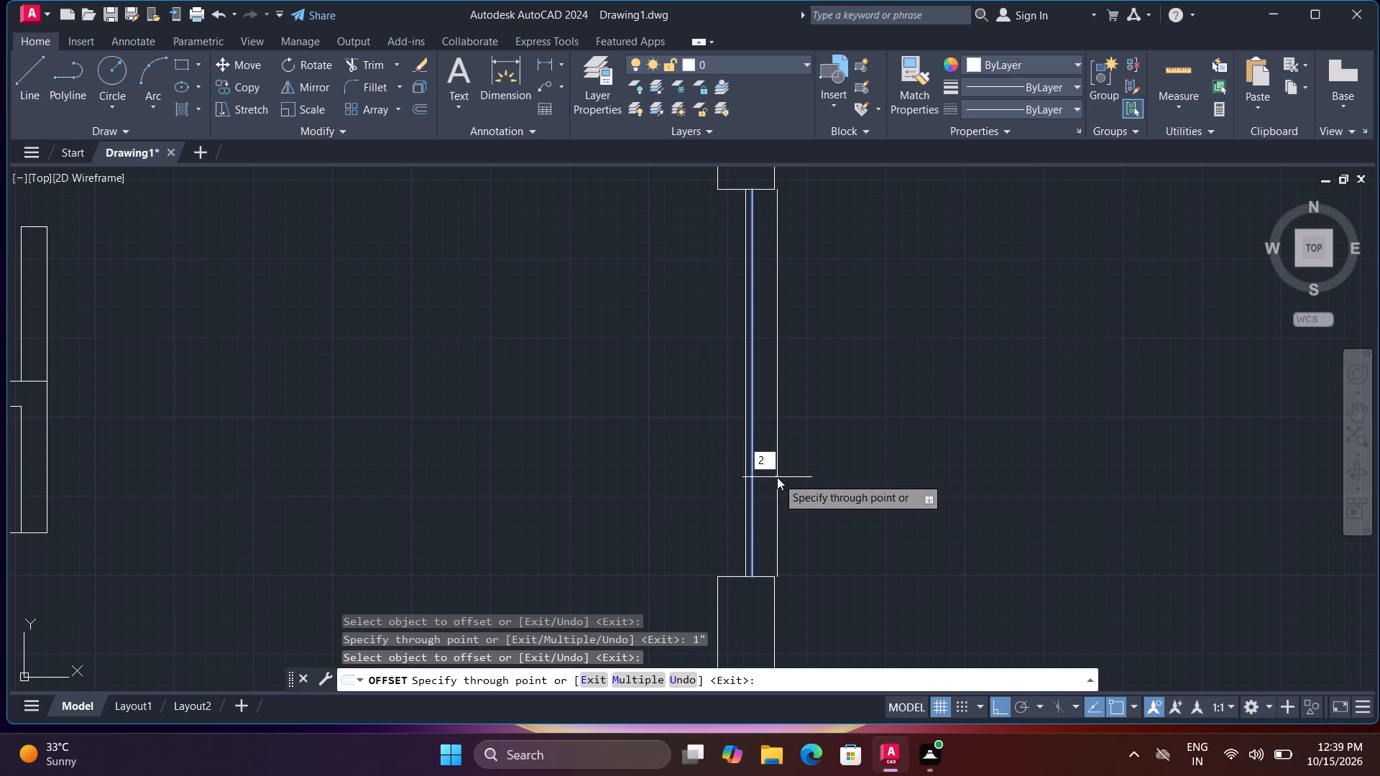
{"action": "key", "text": "shift+quotedbl"}
{"action": "key", "text": "Return"}
Offset the same opening's centre line 1" toward the interior, and that new line 2" further in.
{"action": "left_click", "coordinate": [748, 458]}
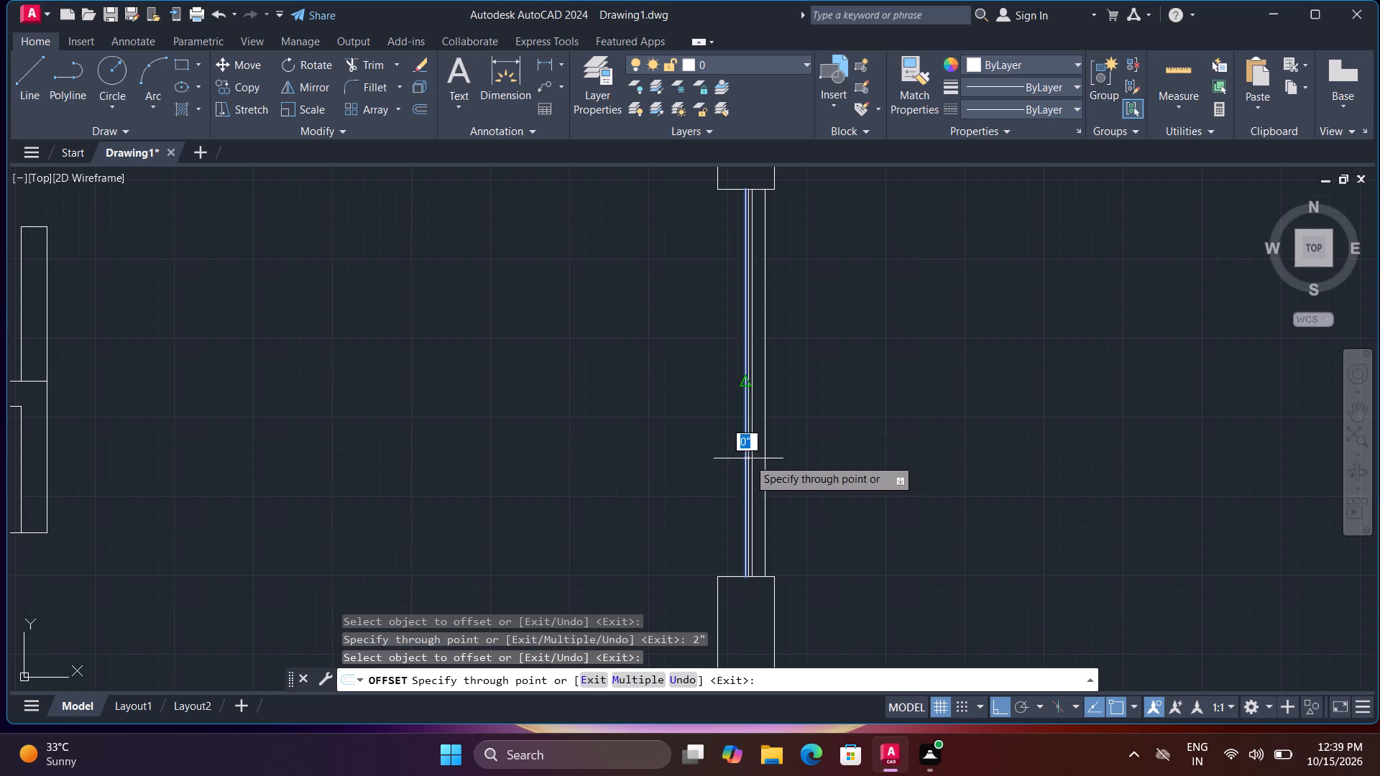
{"action": "key", "text": "1"}
{"action": "key", "text": "shift+quotedbl"}
{"action": "key", "text": "Return"}
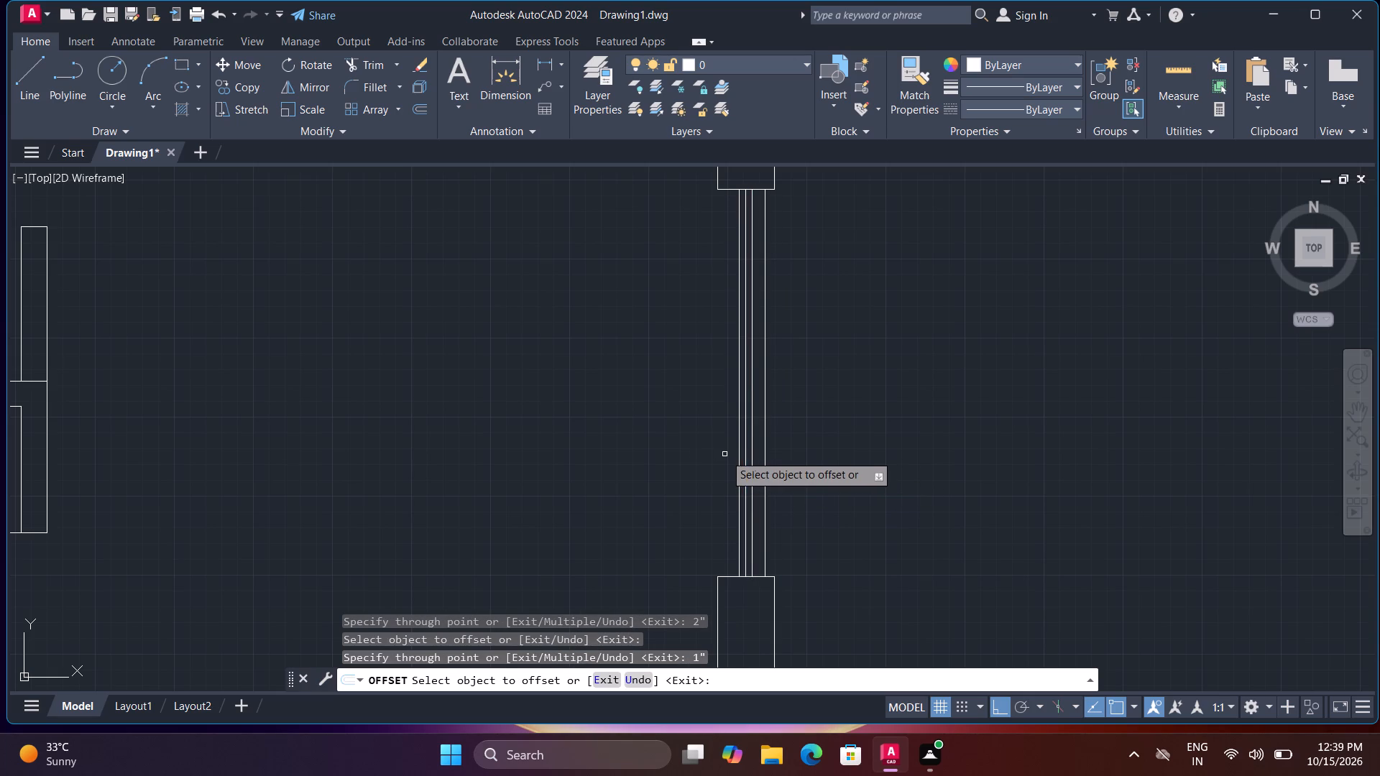
{"action": "left_click", "coordinate": [739, 457]}
{"action": "key", "text": "2"}
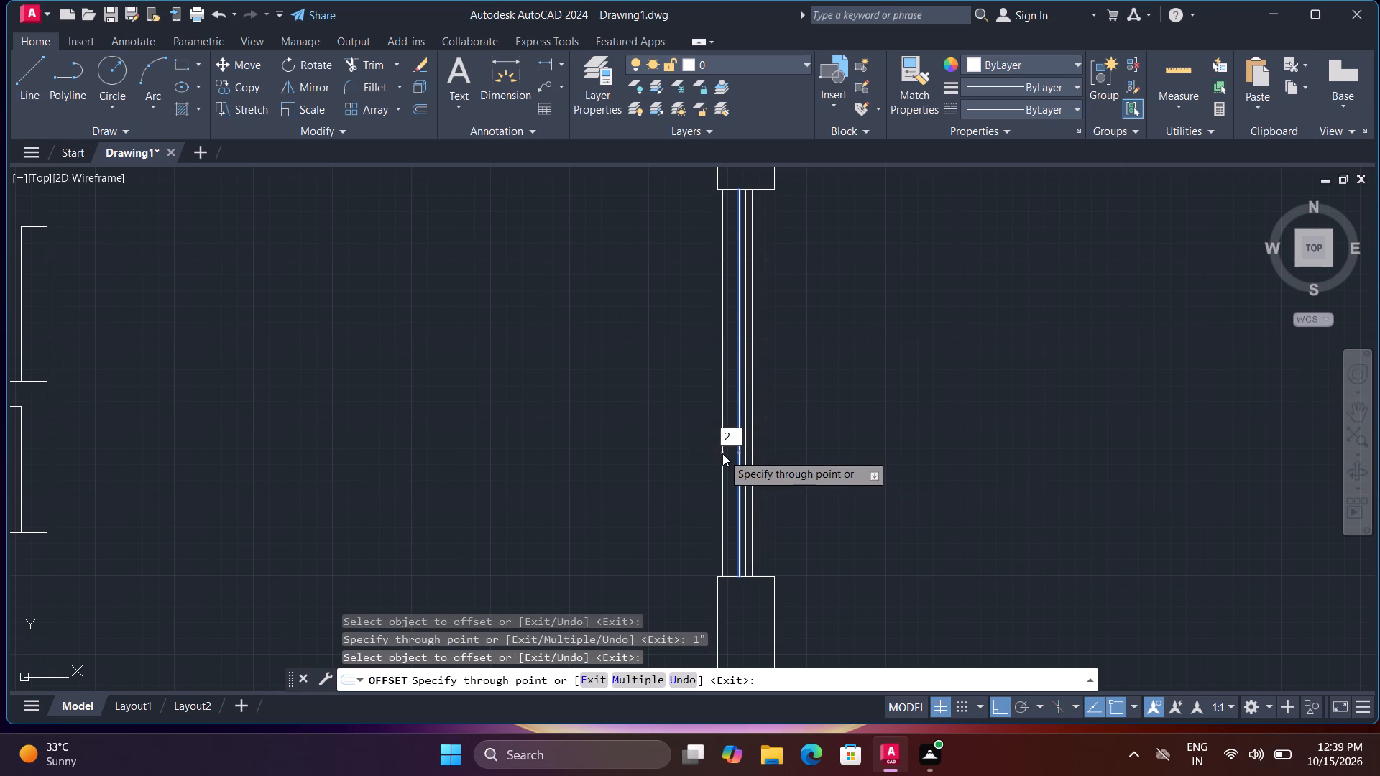
{"action": "key", "text": "shift+quotedbl"}
{"action": "key", "text": "Return"}
Offset the centre line of the top wall's opening 1" toward the exterior, and that new line 2" further out.
{"action": "scroll", "coordinate": [725, 452], "scroll_direction": "down", "scroll_amount": 3}
{"action": "middle_click_drag", "start_coordinate": [755, 469], "coordinate": [873, 612]}
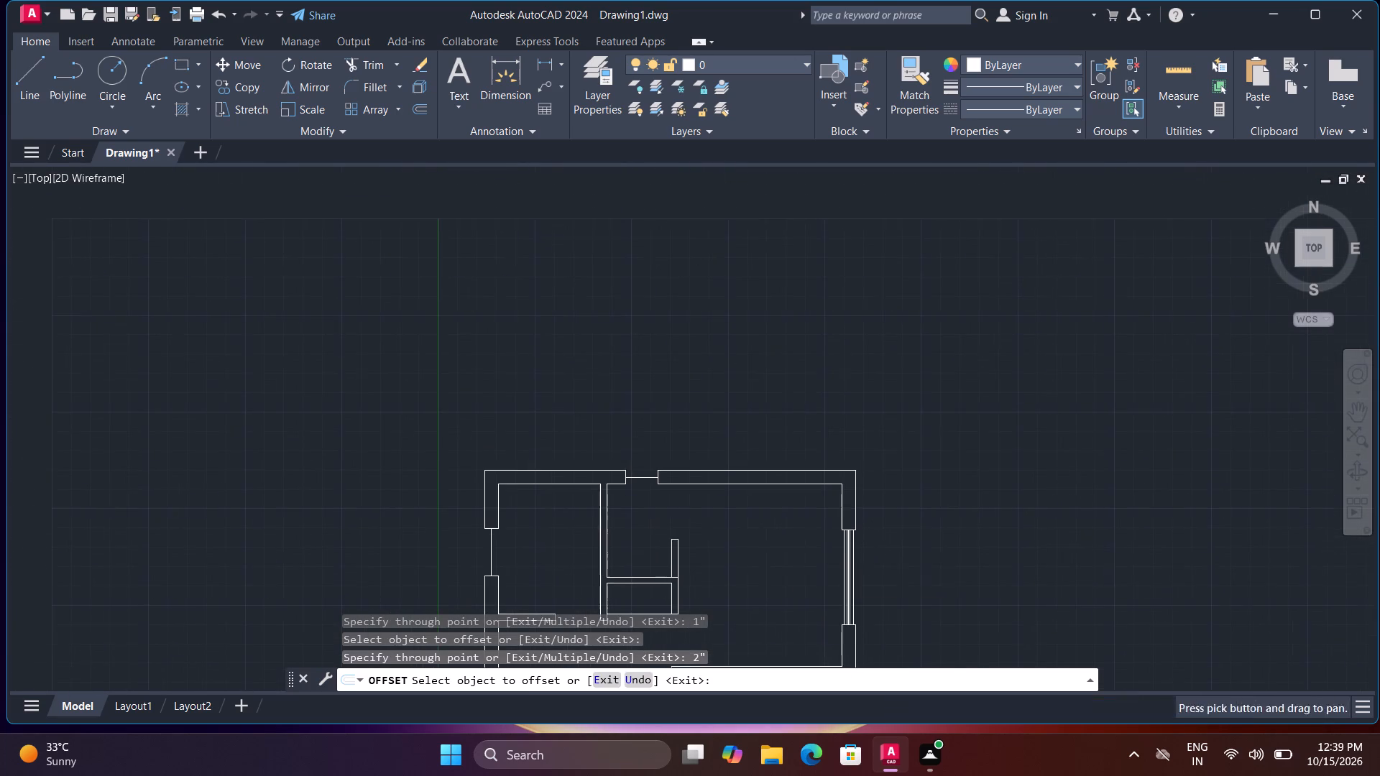
{"action": "scroll", "coordinate": [668, 499], "scroll_direction": "up", "scroll_amount": 2}
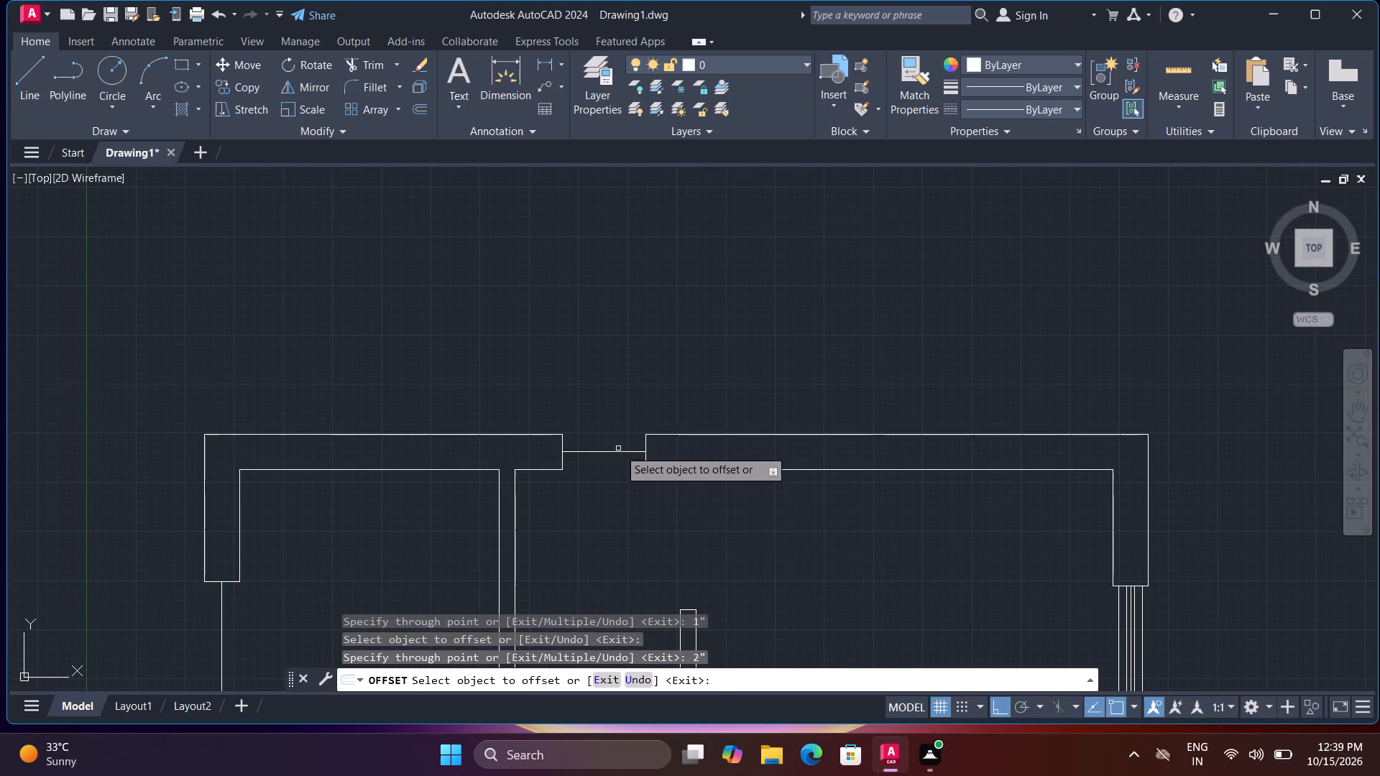
{"action": "left_click", "coordinate": [622, 453]}
{"action": "key", "text": "1"}
{"action": "key", "text": "shift+quotedbl"}
{"action": "key", "text": "Return"}
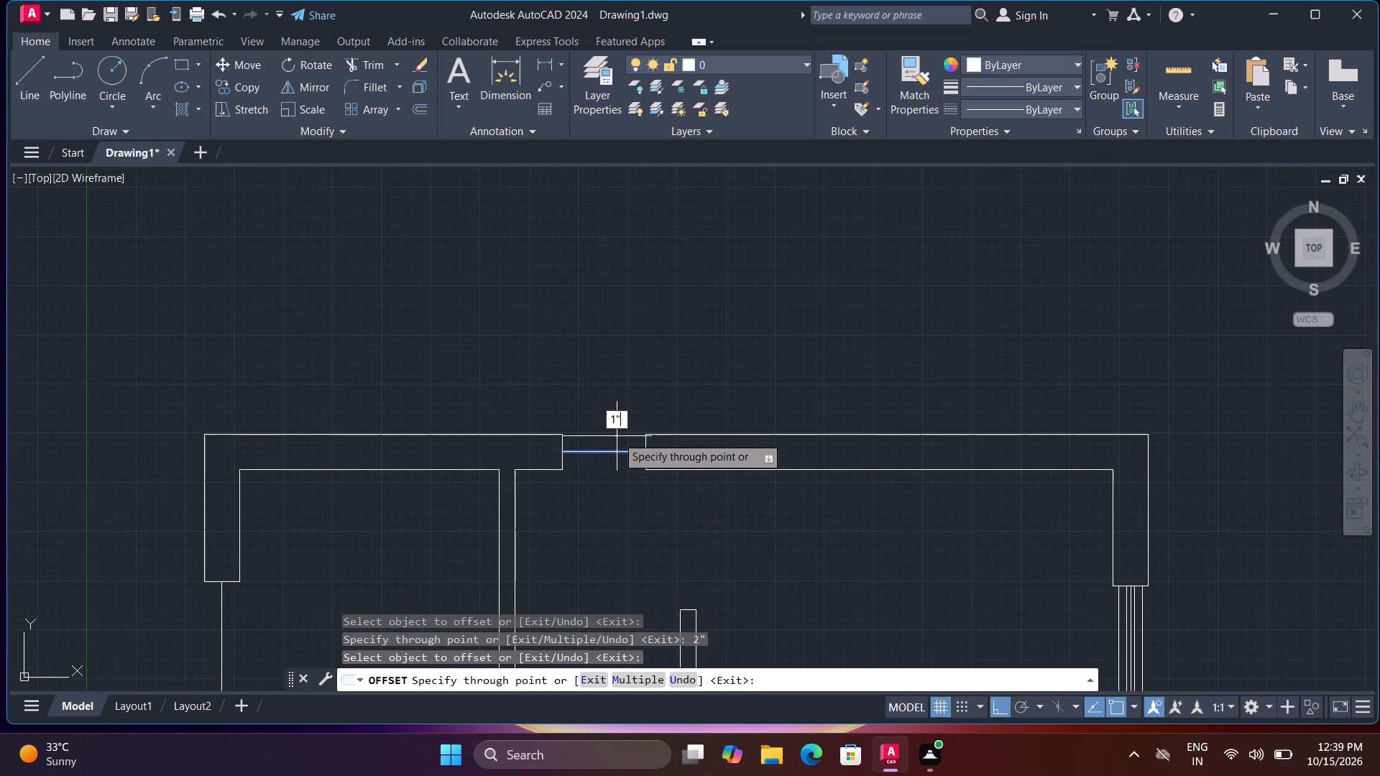
{"action": "left_click", "coordinate": [623, 448]}
{"action": "type", "text": "2\""}
{"action": "key", "text": "Return"}
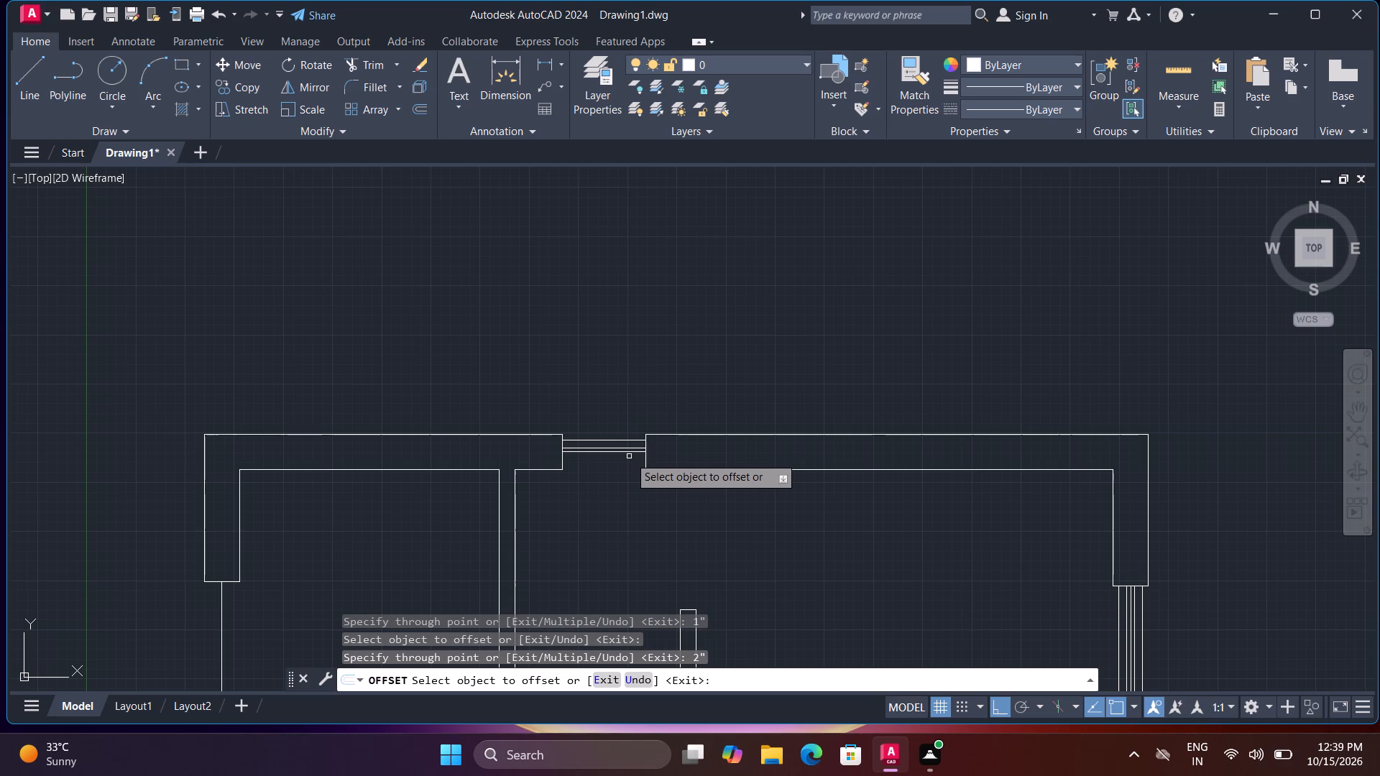
Offset the top wall opening's centre line 1" toward the interior, and that new line 2" further in.
{"action": "left_click", "coordinate": [628, 453]}
{"action": "type", "text": "1\""}
{"action": "key", "text": "Return"}
{"action": "left_click", "coordinate": [627, 456]}
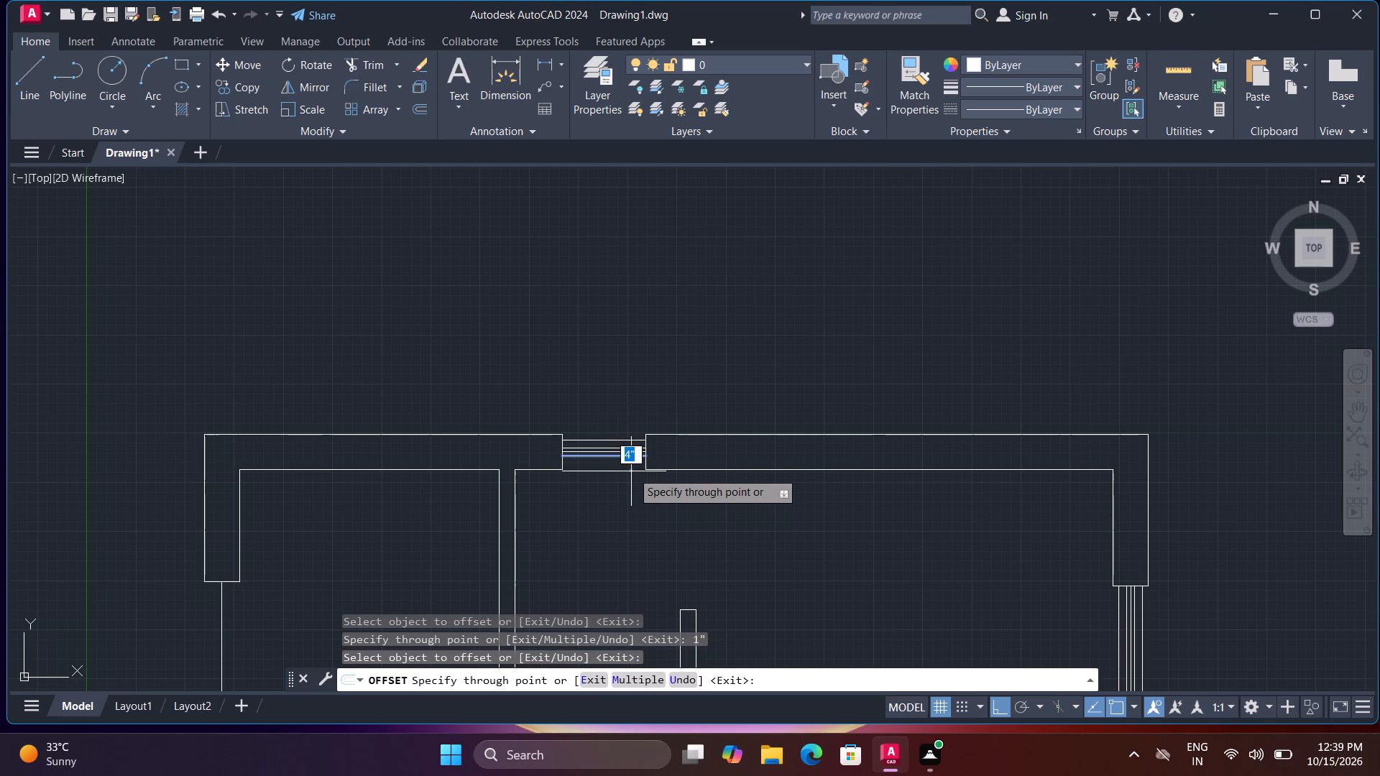
{"action": "key", "text": "2"}
{"action": "key", "text": "shift+quotedbl"}
{"action": "key", "text": "Return"}
Offset the centre line of the left wall's uppermost opening 1" toward the exterior, and that new line 2" further out.
{"action": "middle_click_drag", "start_coordinate": [295, 577], "coordinate": [773, 411]}
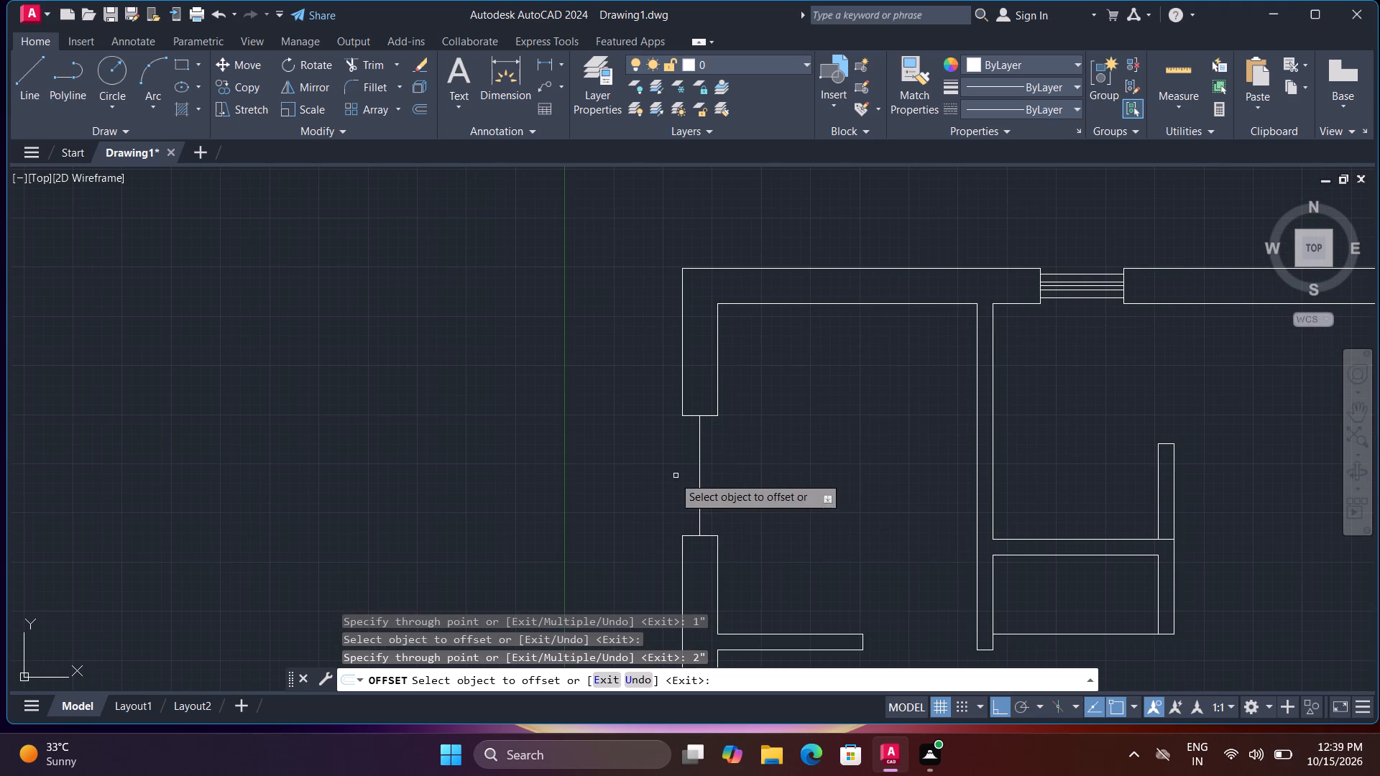
{"action": "scroll", "coordinate": [700, 481], "scroll_direction": "up", "scroll_amount": 2}
{"action": "left_click", "coordinate": [697, 470]}
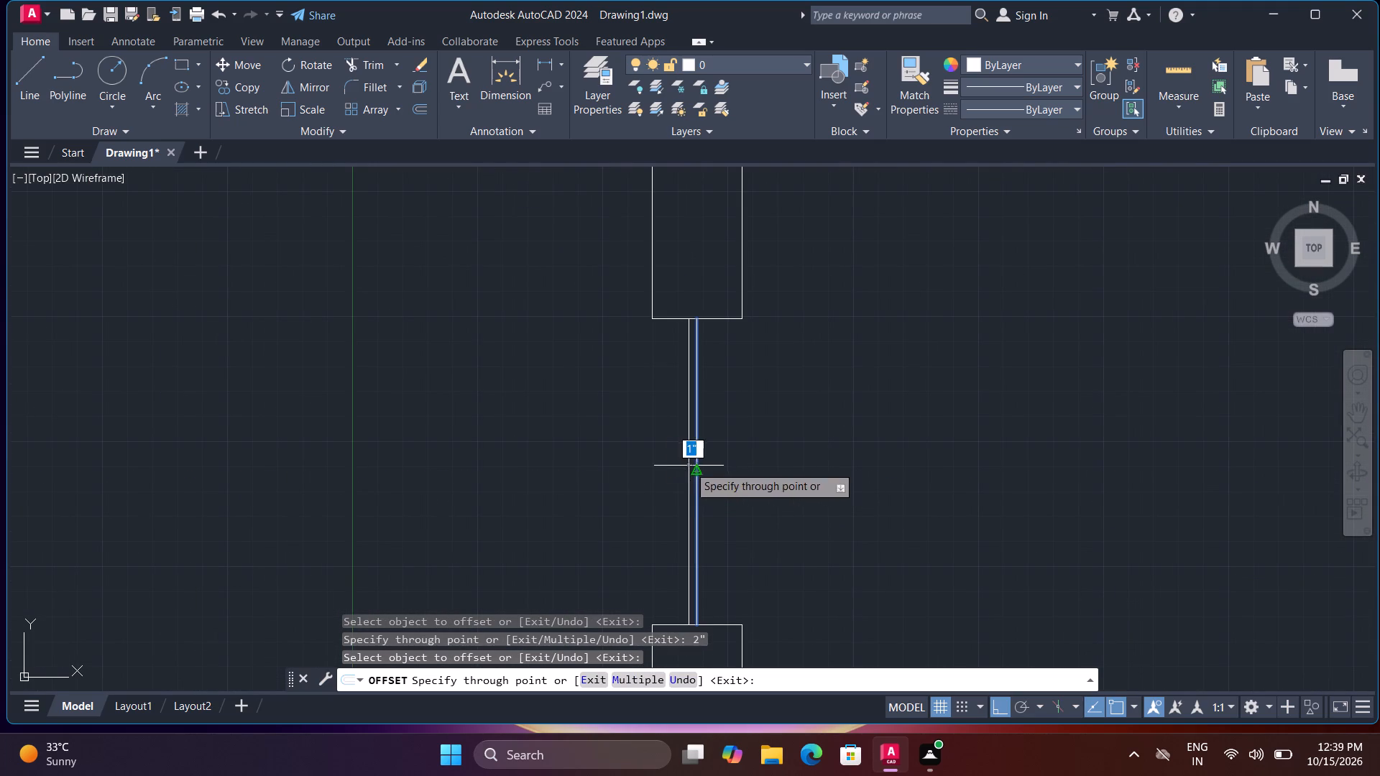
{"action": "key", "text": "1"}
{"action": "key", "text": "shift+quotedbl"}
{"action": "key", "text": "Return"}
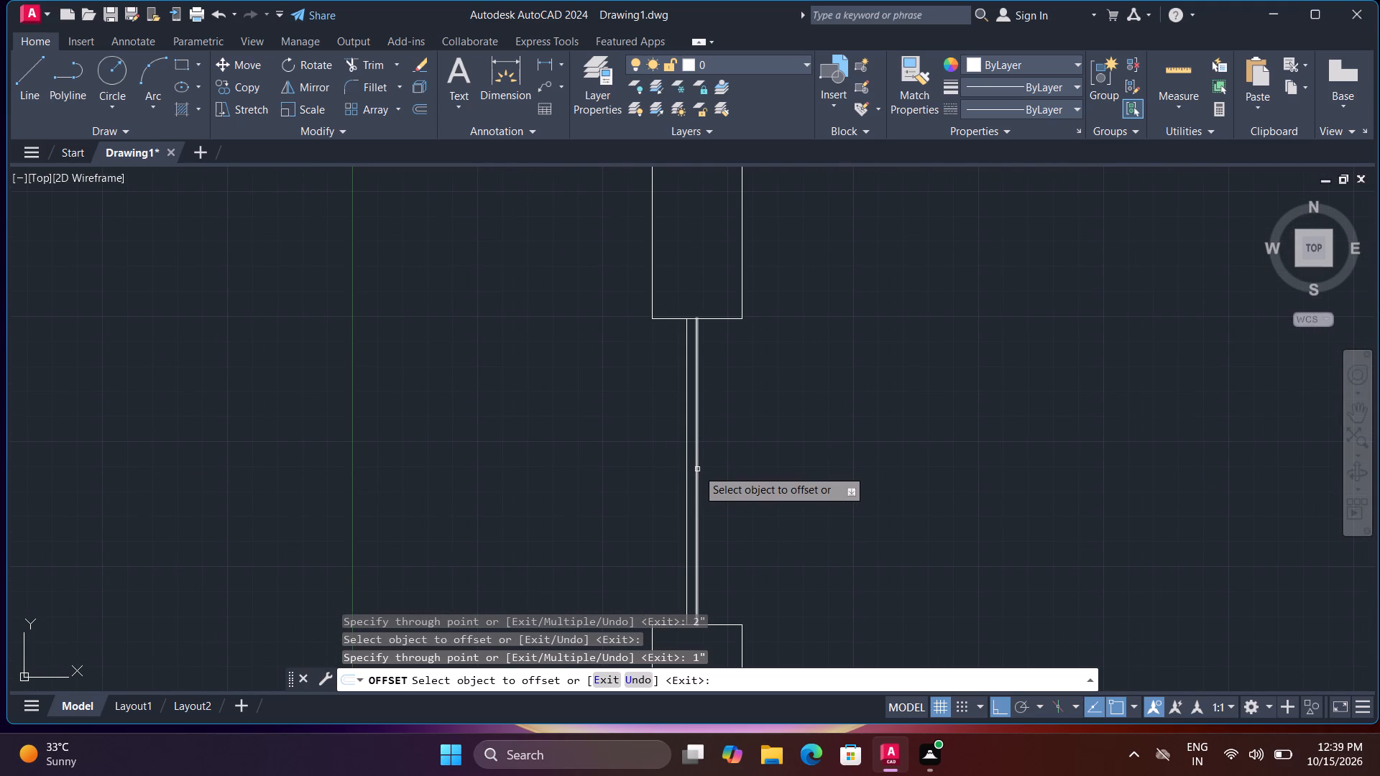
{"action": "left_click", "coordinate": [686, 465]}
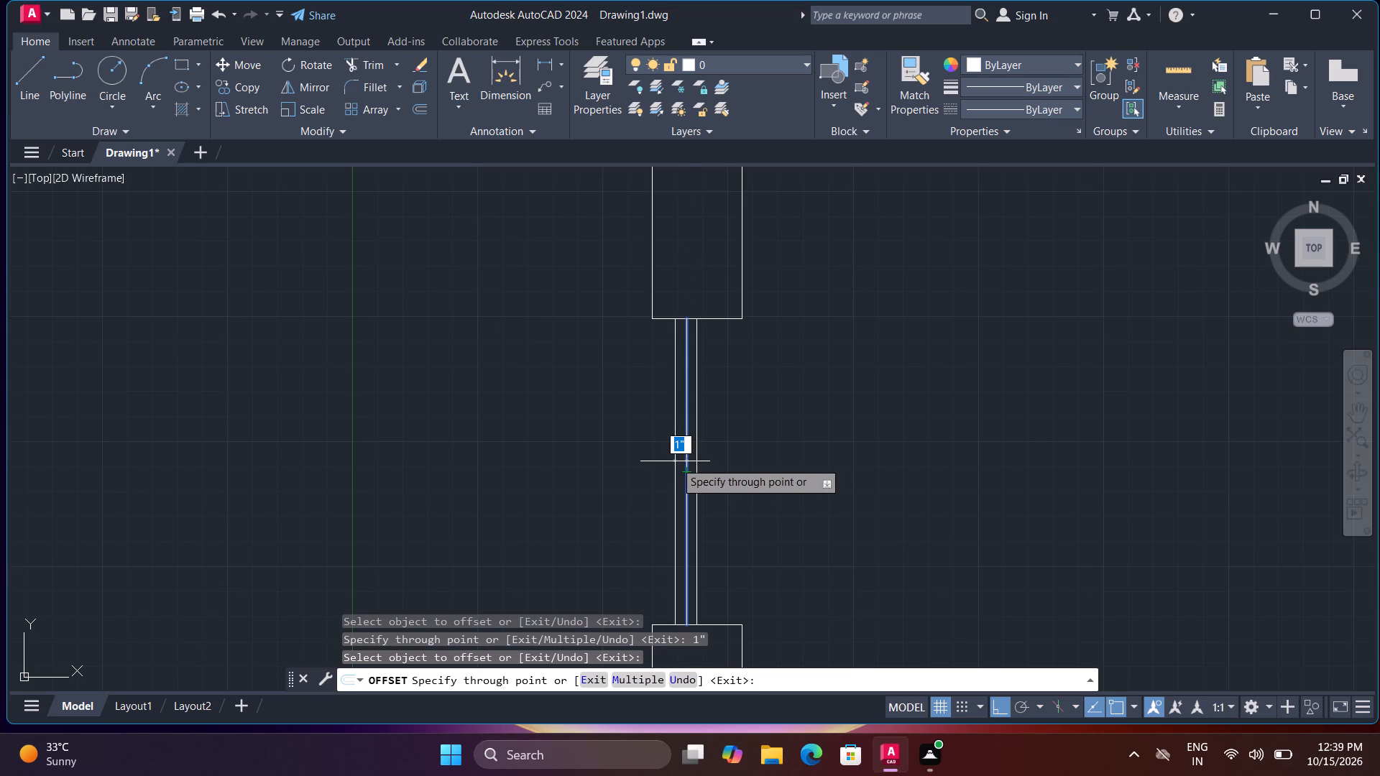
{"action": "type", "text": "2\""}
{"action": "key", "text": "Return"}
Offset the same opening's centre line 1" toward the interior, and that new line 2" further in.
{"action": "left_click", "coordinate": [699, 469]}
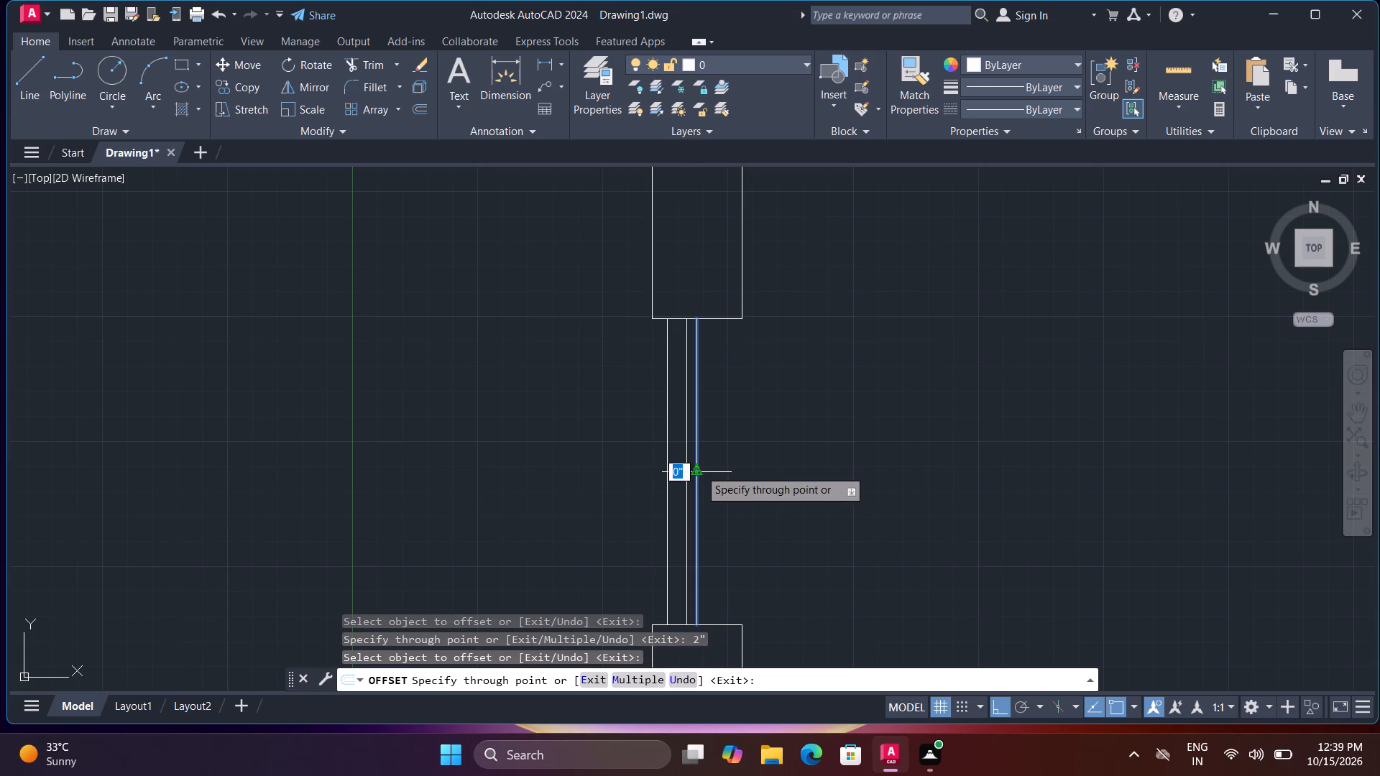
{"action": "key", "text": "1"}
{"action": "key", "text": "shift+quotedbl"}
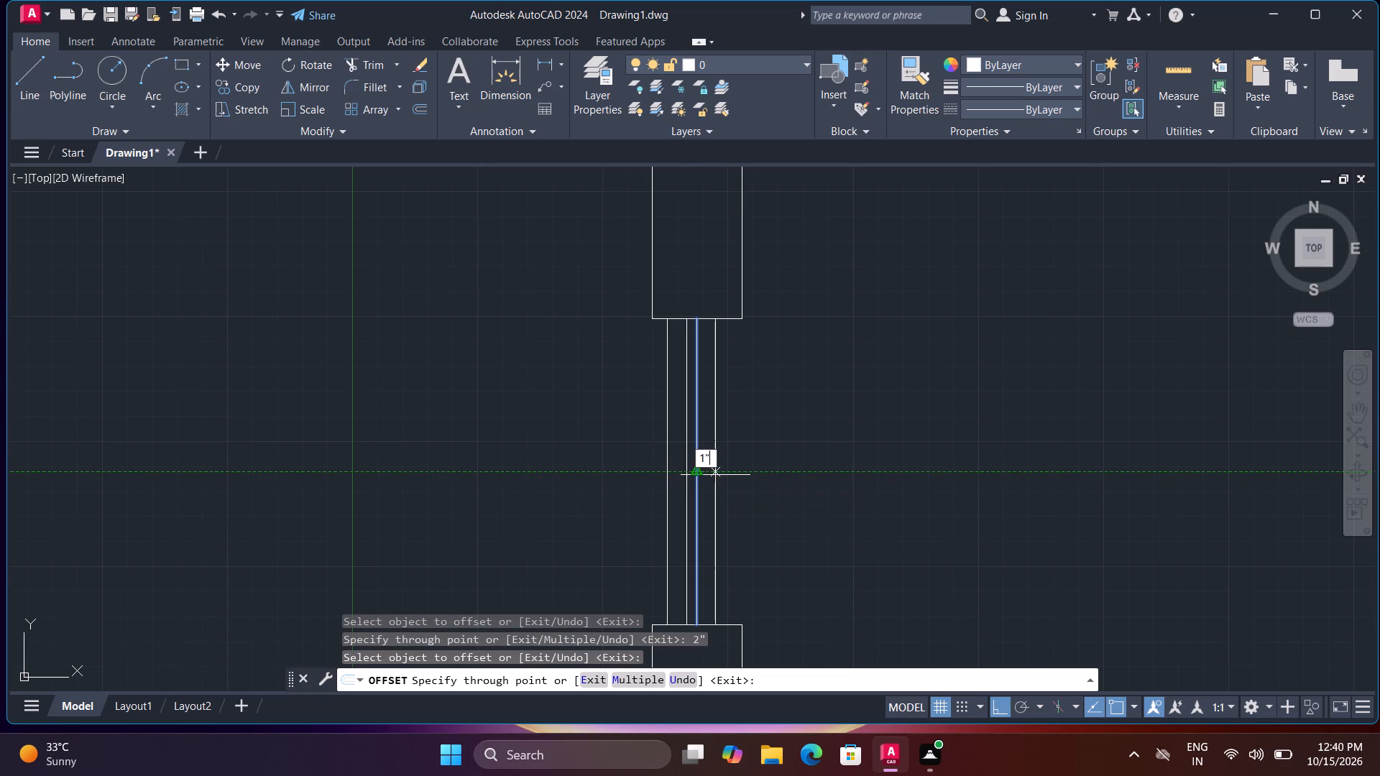
{"action": "key", "text": "Return"}
{"action": "left_click", "coordinate": [707, 468]}
{"action": "key", "text": "2"}
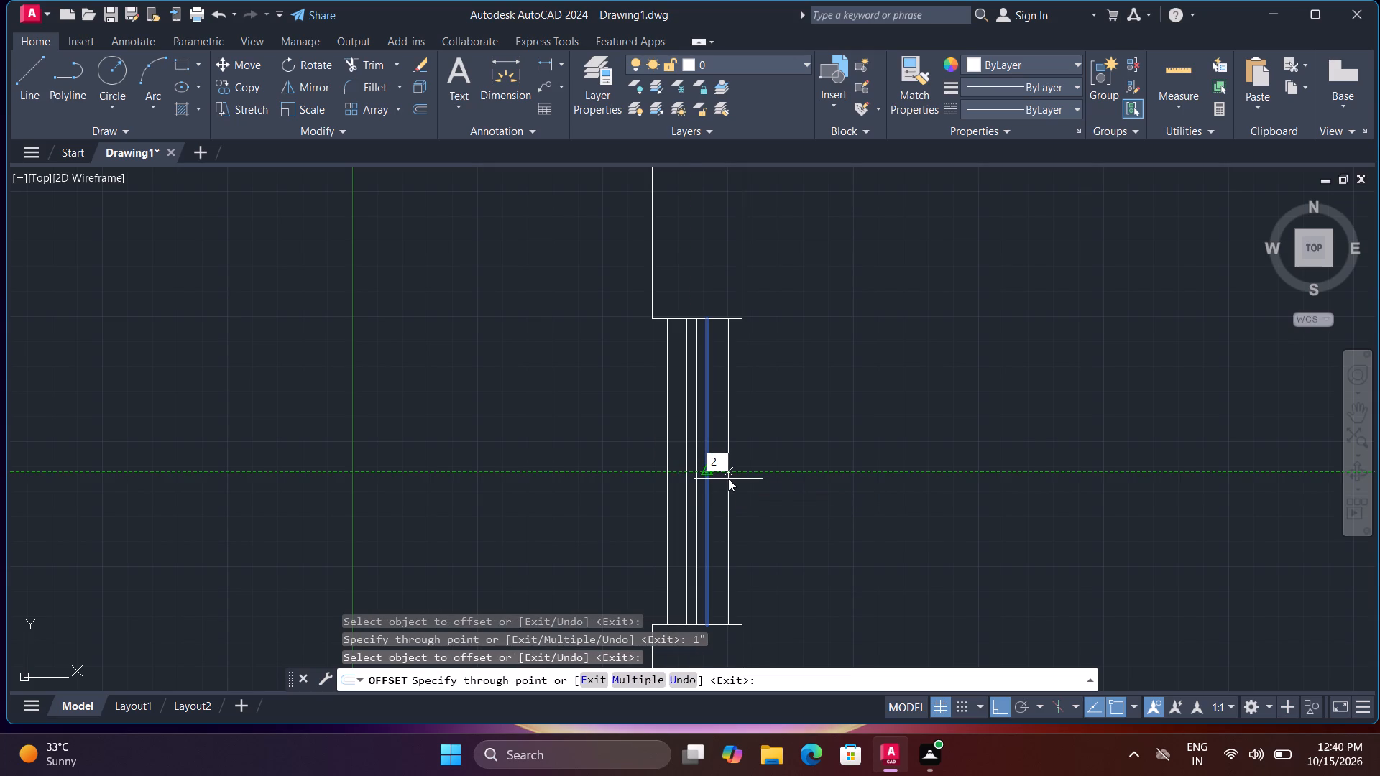
{"action": "key", "text": "shift+quotedbl"}
{"action": "key", "text": "Return"}
Offset the centre line of the left wall's middle opening 1" toward the exterior, and that new line 2" further out.
{"action": "scroll", "coordinate": [733, 484], "scroll_direction": "down", "scroll_amount": 2}
{"action": "middle_click_drag", "start_coordinate": [767, 525], "coordinate": [796, 442]}
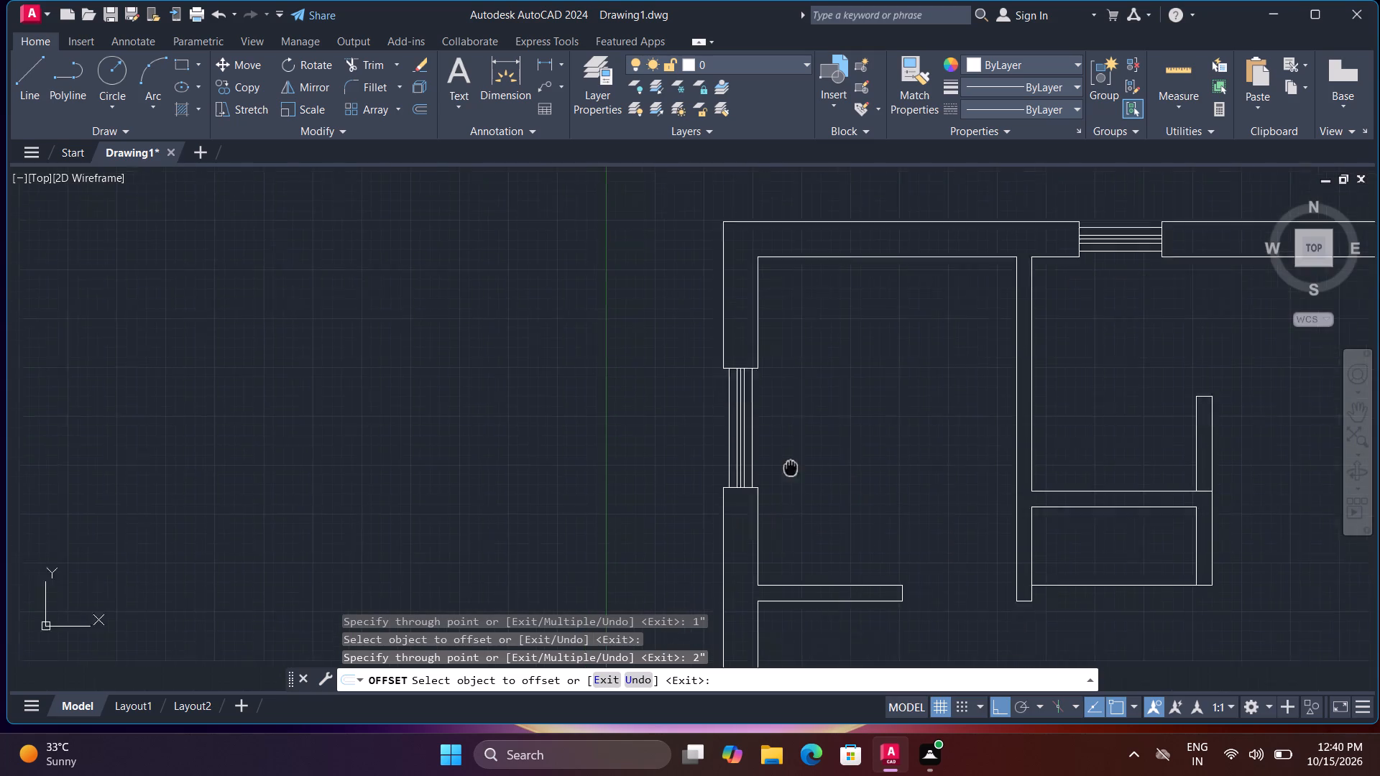
{"action": "middle_click_drag", "start_coordinate": [796, 442], "coordinate": [750, 1]}
{"action": "scroll", "coordinate": [715, 255], "scroll_direction": "up", "scroll_amount": 1}
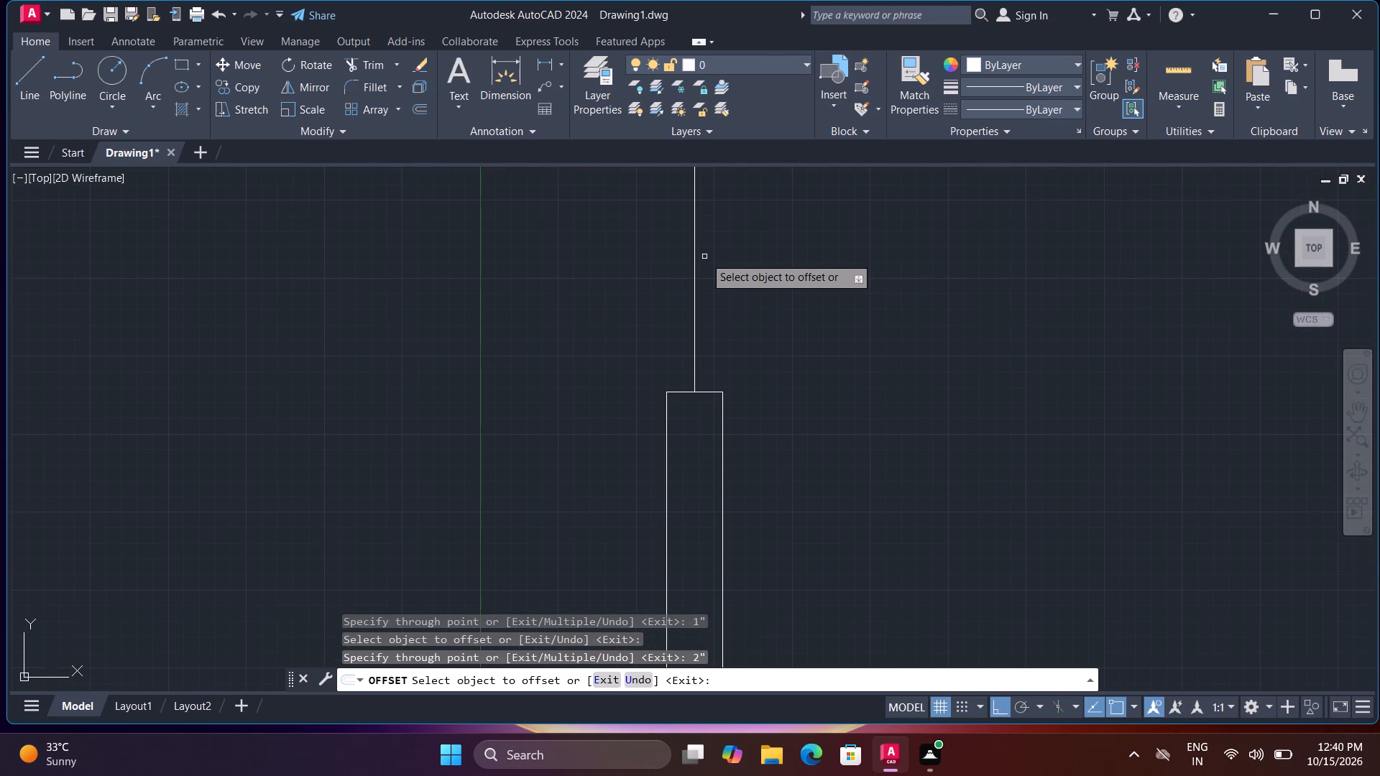
{"action": "left_click", "coordinate": [696, 254]}
{"action": "key", "text": "1"}
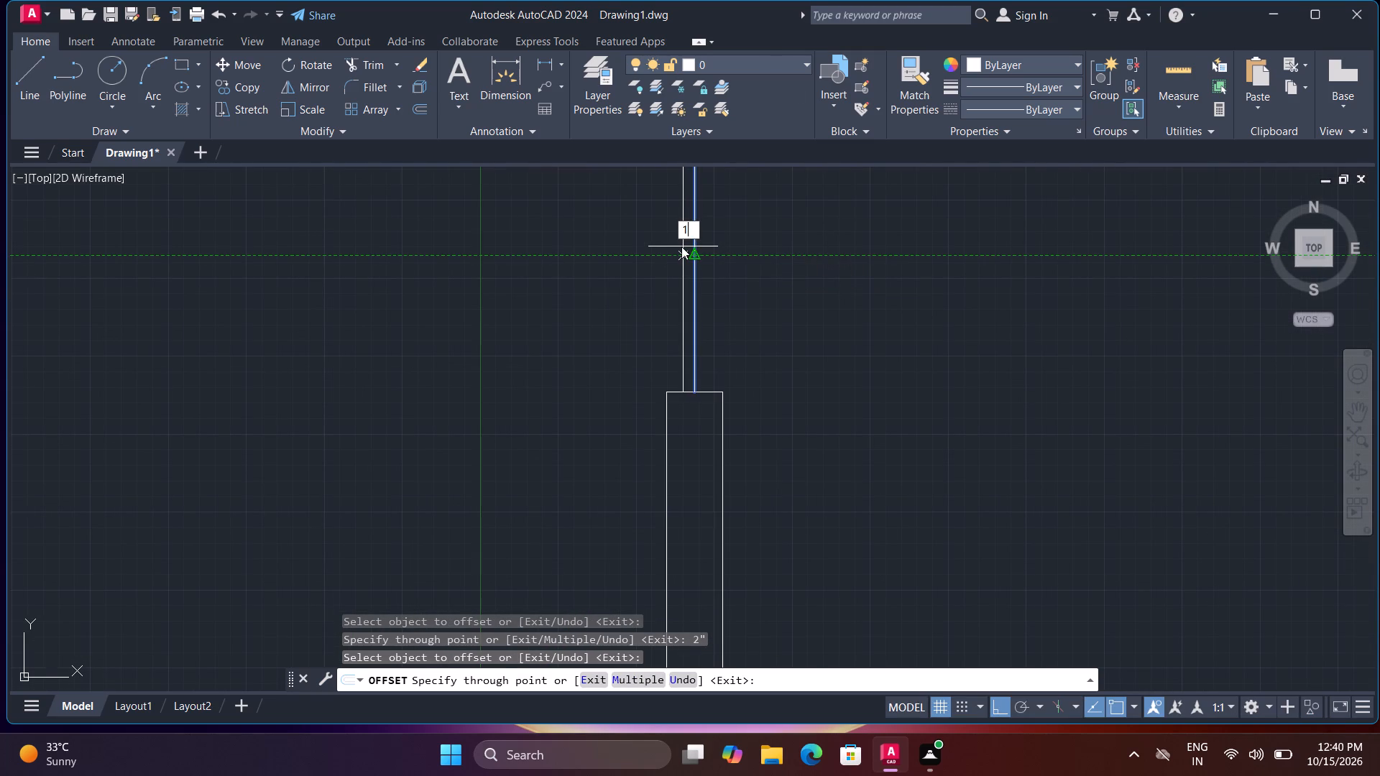
{"action": "key", "text": "shift+quotedbl"}
{"action": "key", "text": "Return"}
{"action": "left_click", "coordinate": [690, 246]}
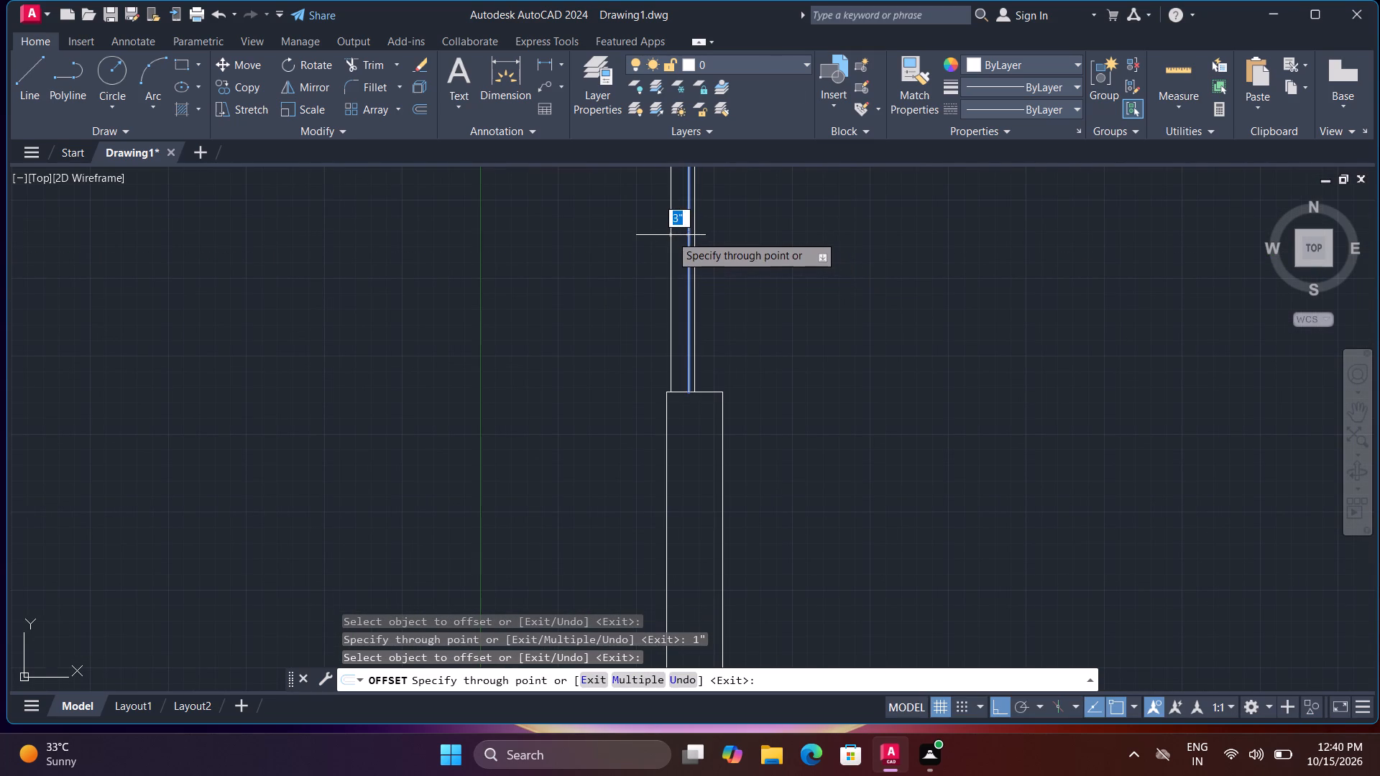
{"action": "key", "text": "2"}
{"action": "key", "text": "Left"}
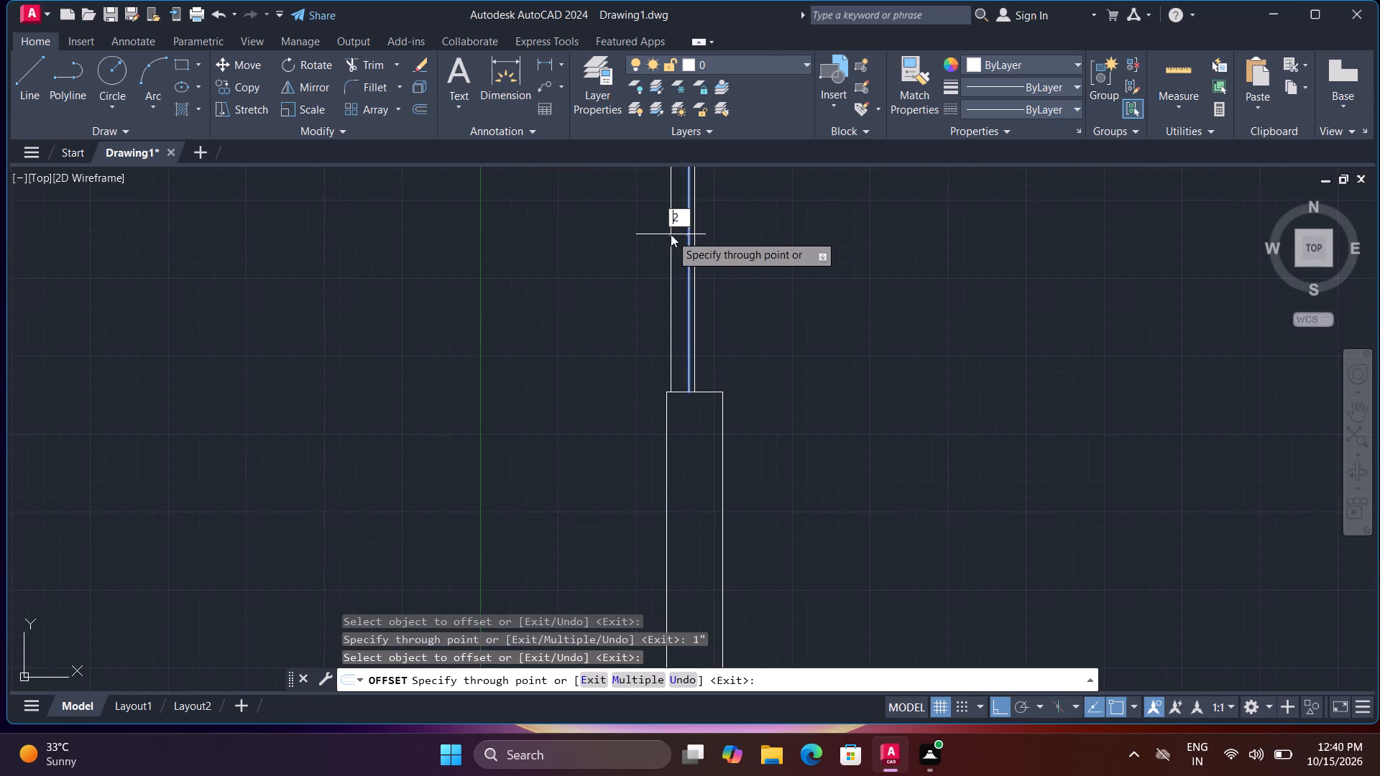
{"action": "key", "text": "shift+quotedbl"}
{"action": "key", "text": "Return"}
{"action": "key", "text": "BackSpace"}
{"action": "key", "text": "2"}
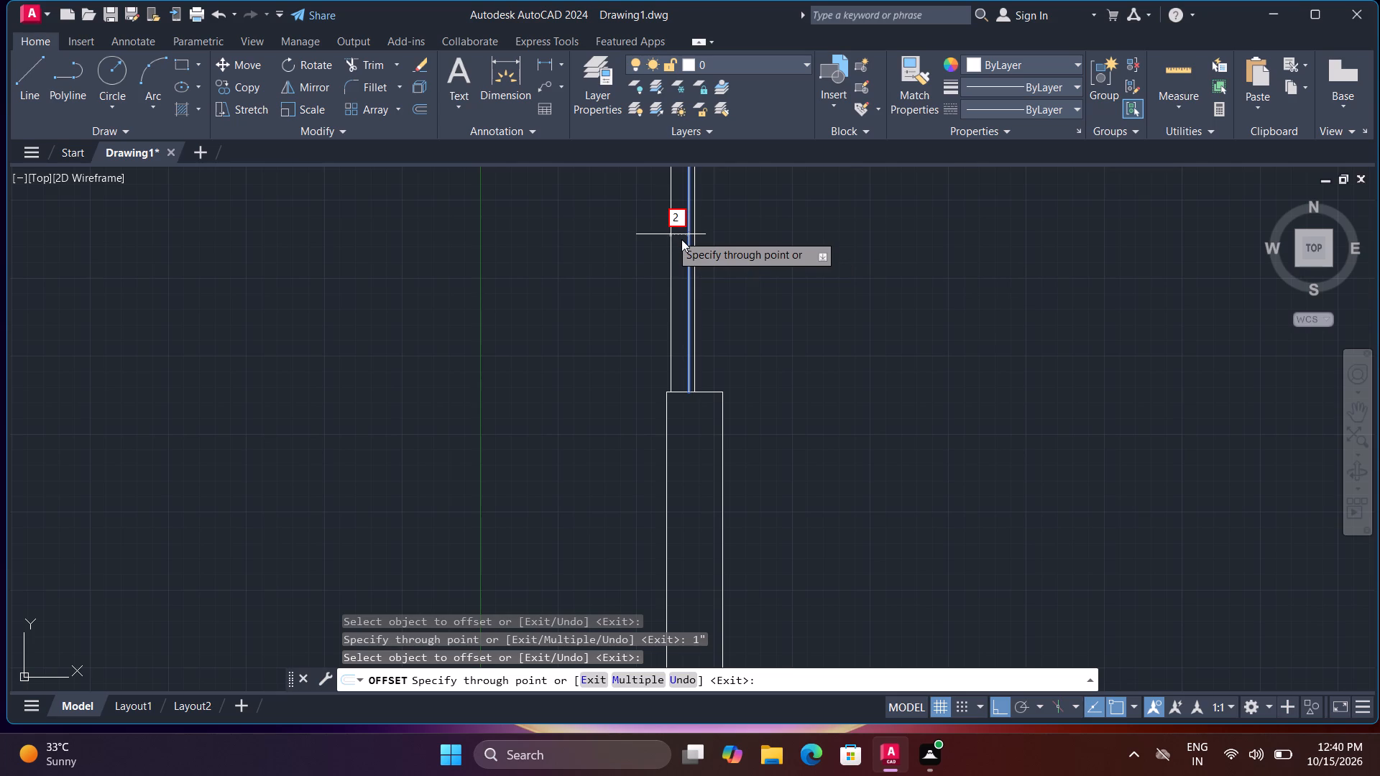
{"action": "key", "text": "shift+quotedbl"}
{"action": "key", "text": "Return"}
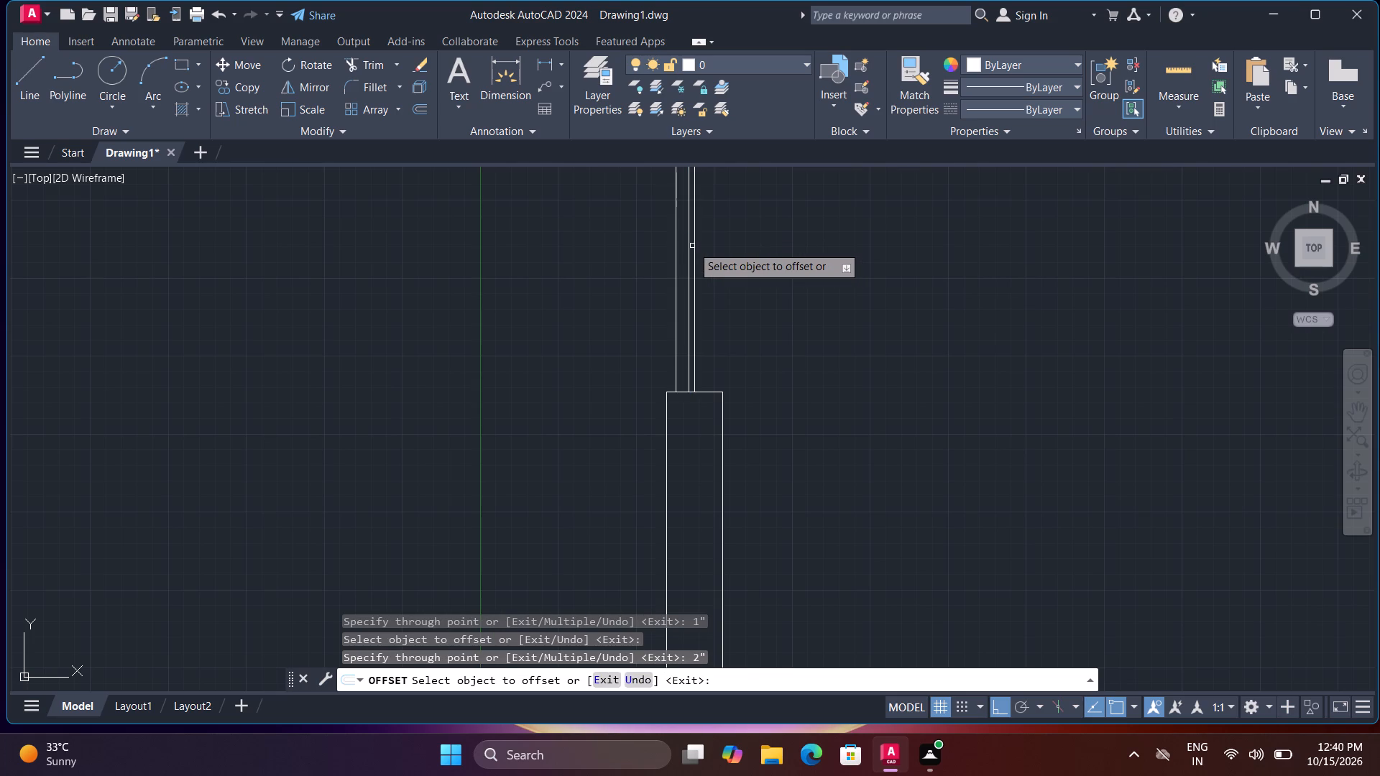
Offset the left wall middle opening's centre line 1" toward the interior, and that new line 2" further in.
{"action": "left_click", "coordinate": [696, 248]}
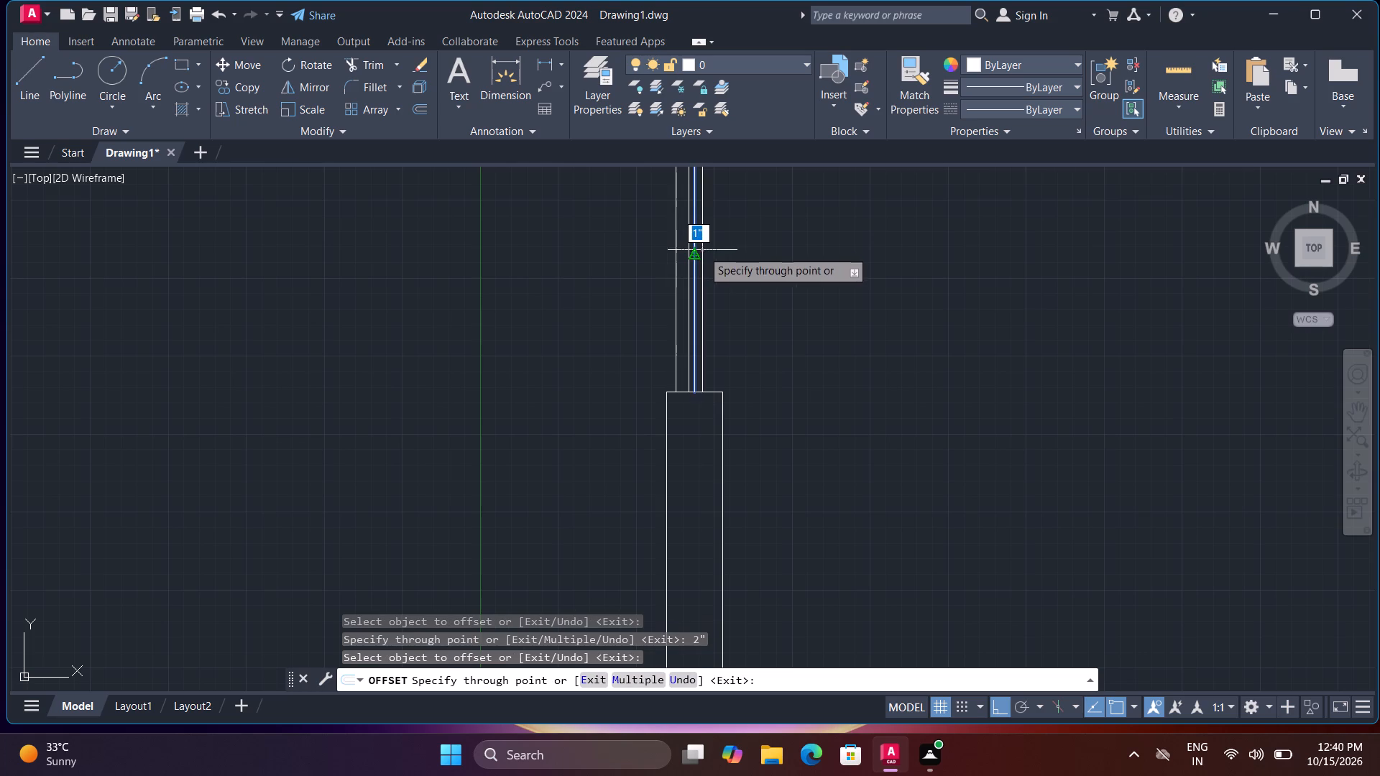
{"action": "key", "text": "1"}
{"action": "key", "text": "shift+quotedbl"}
{"action": "key", "text": "Return"}
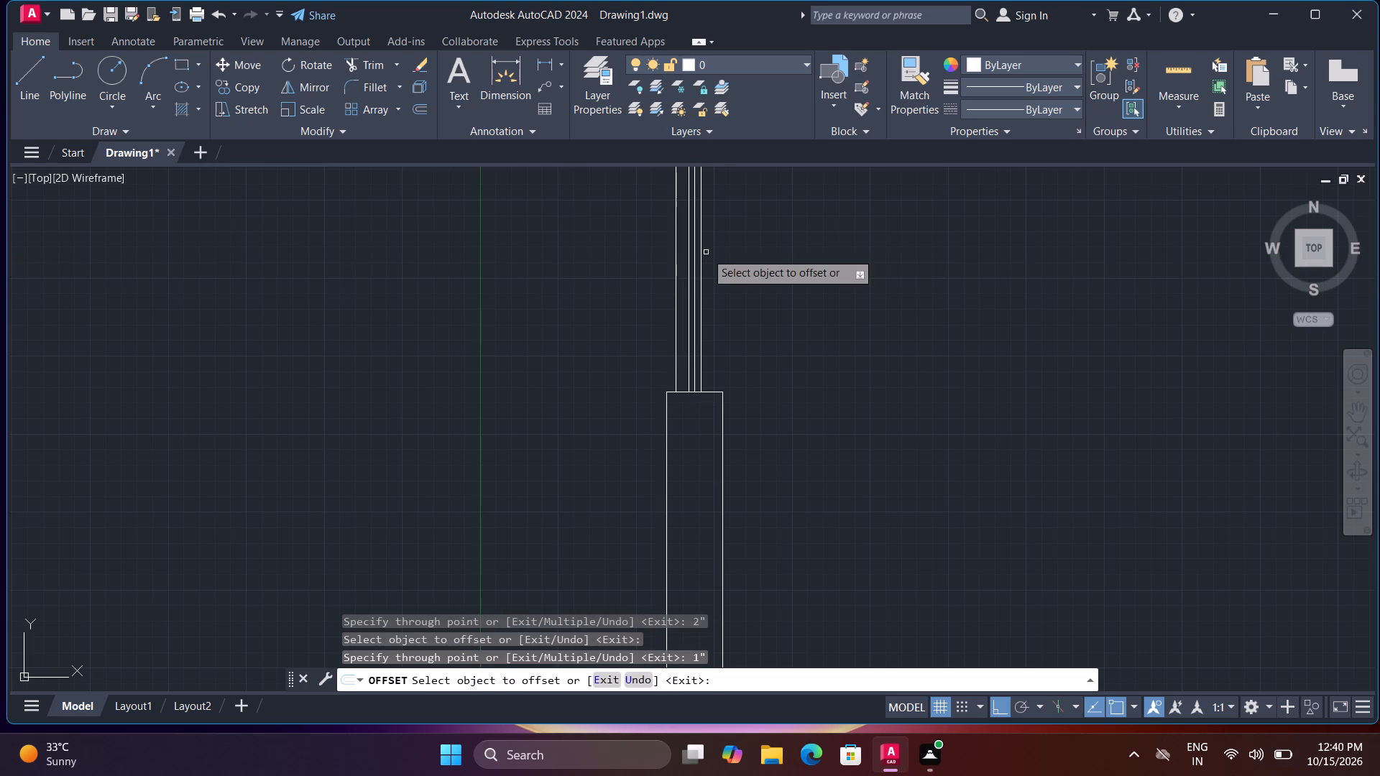
{"action": "left_click", "coordinate": [701, 249]}
{"action": "key", "text": "2"}
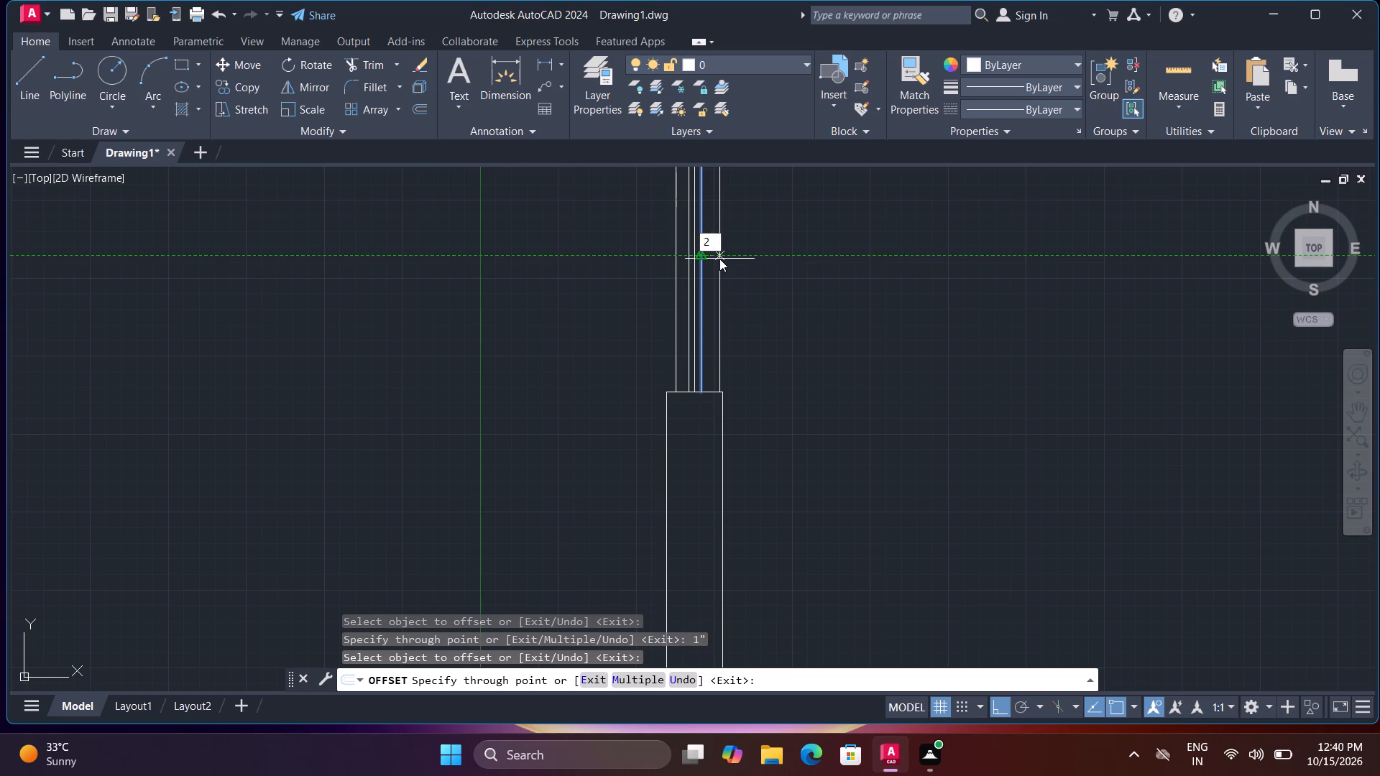
{"action": "key", "text": "shift+quotedbl"}
{"action": "key", "text": "Return"}
Offset the centre line of the left wall's lowest opening 1" toward the interior.
{"action": "scroll", "coordinate": [719, 259], "scroll_direction": "down", "scroll_amount": 2}
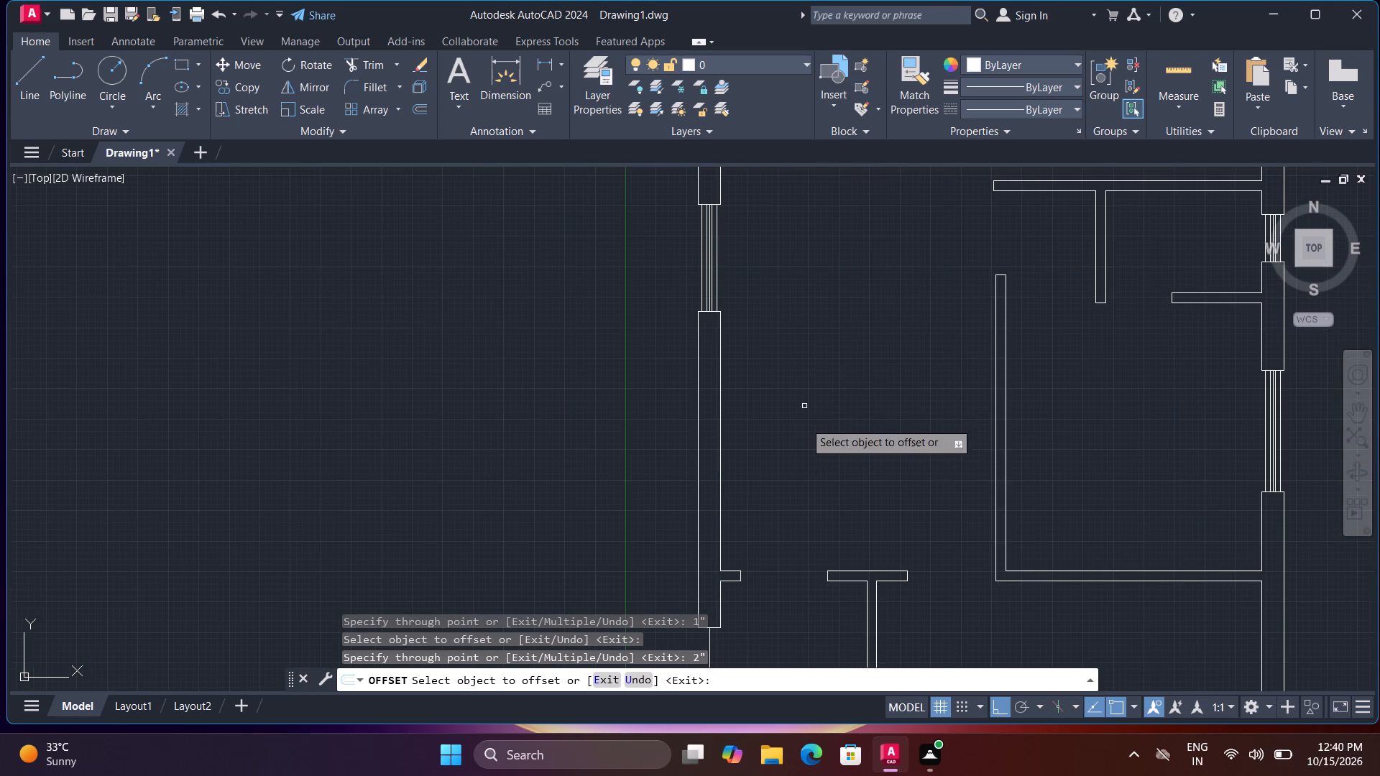
{"action": "middle_click_drag", "start_coordinate": [804, 433], "coordinate": [805, 254]}
{"action": "scroll", "coordinate": [738, 454], "scroll_direction": "up", "scroll_amount": 2}
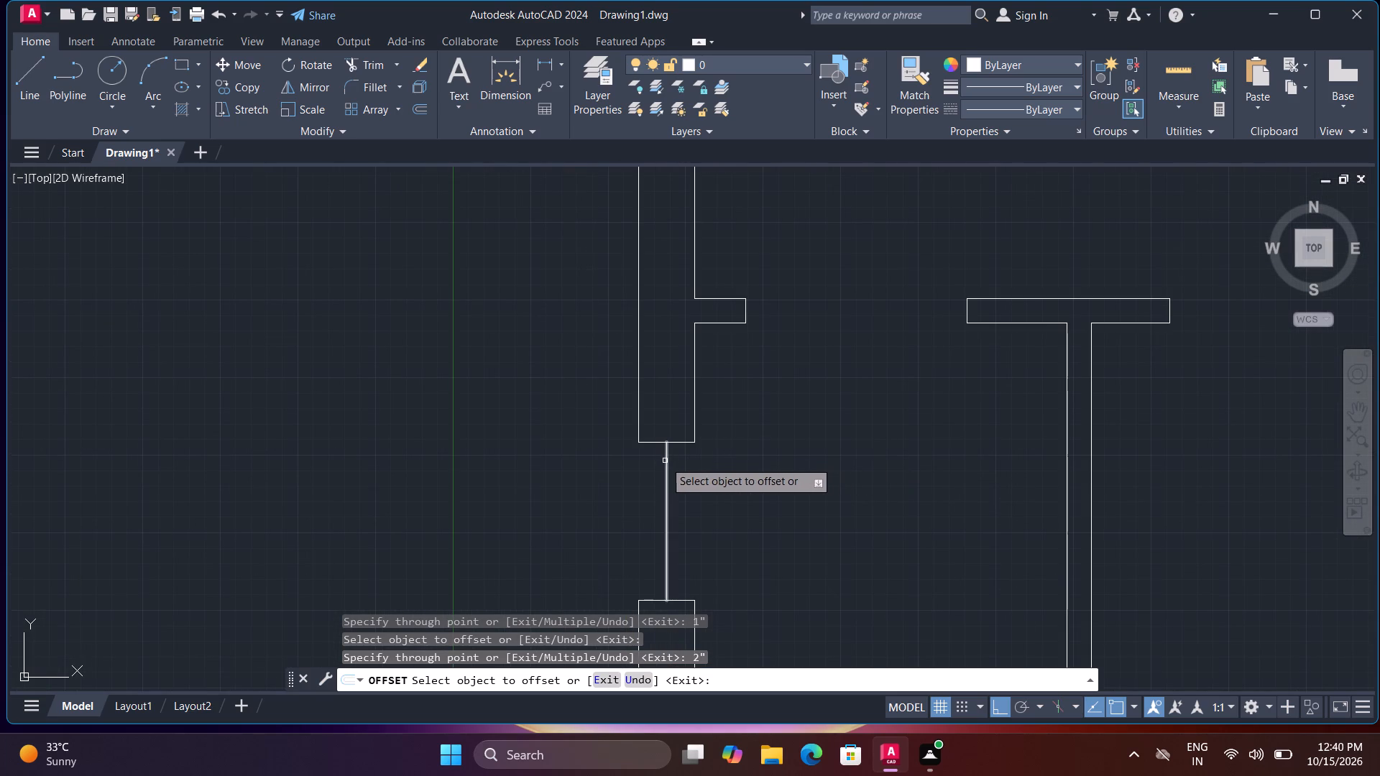
{"action": "left_click", "coordinate": [666, 459]}
{"action": "key", "text": "2"}
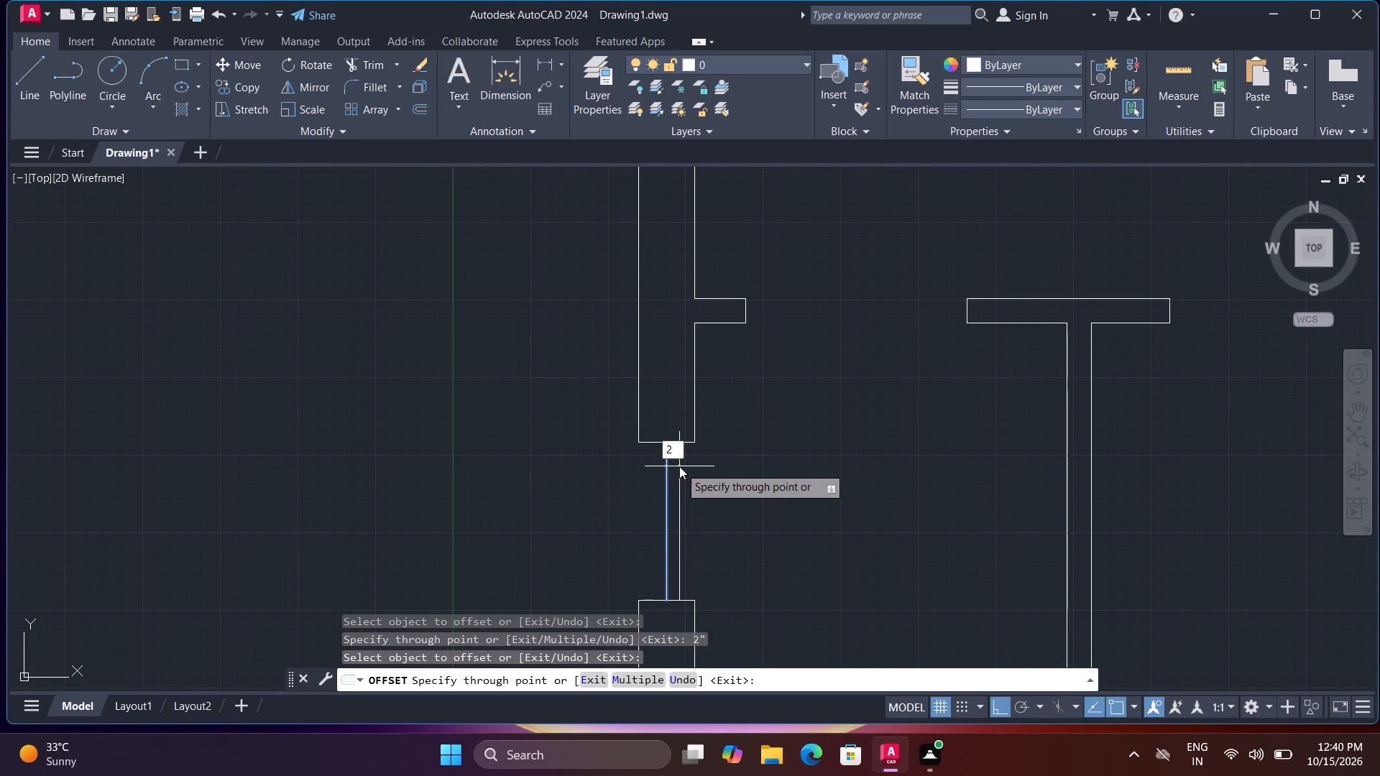
{"action": "key", "text": "BackSpace"}
{"action": "key", "text": "1"}
{"action": "key", "text": "shift+quotedbl"}
{"action": "key", "text": "Return"}
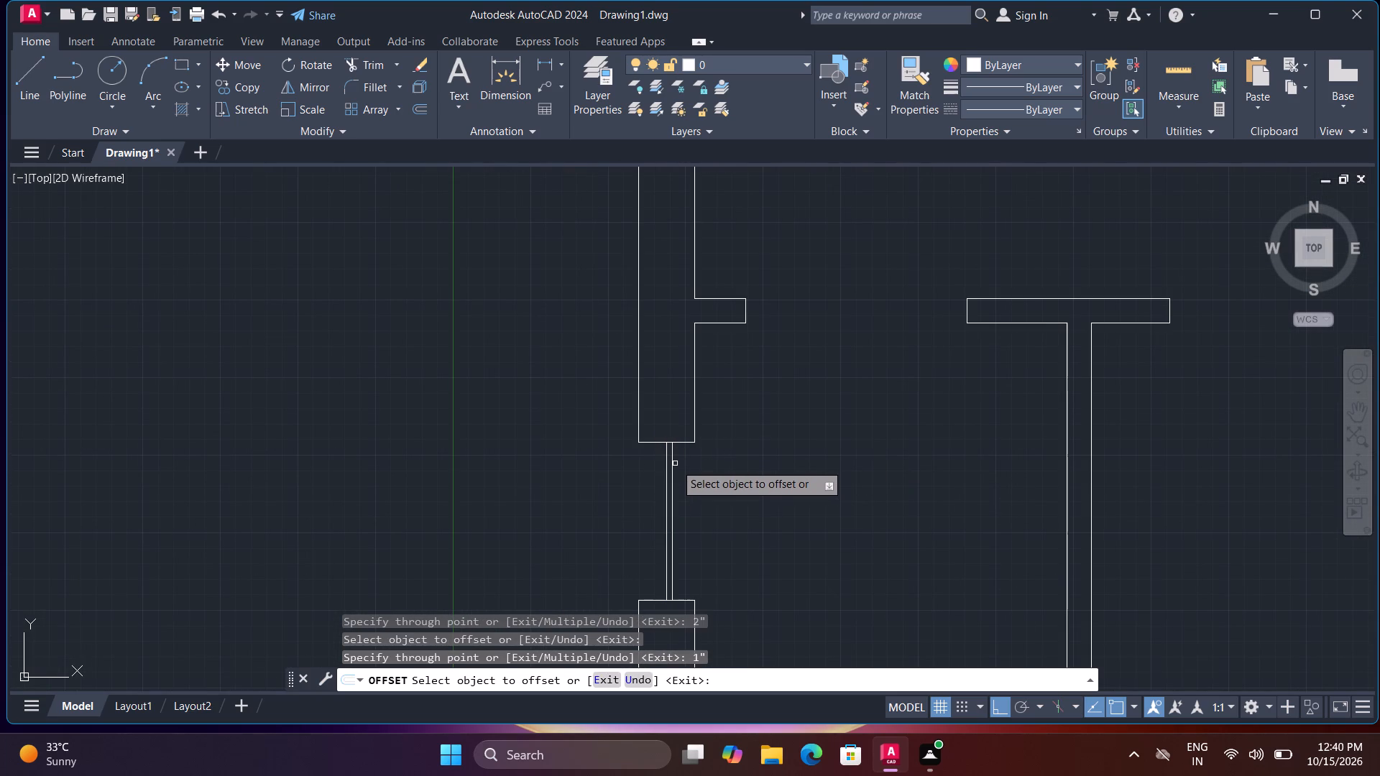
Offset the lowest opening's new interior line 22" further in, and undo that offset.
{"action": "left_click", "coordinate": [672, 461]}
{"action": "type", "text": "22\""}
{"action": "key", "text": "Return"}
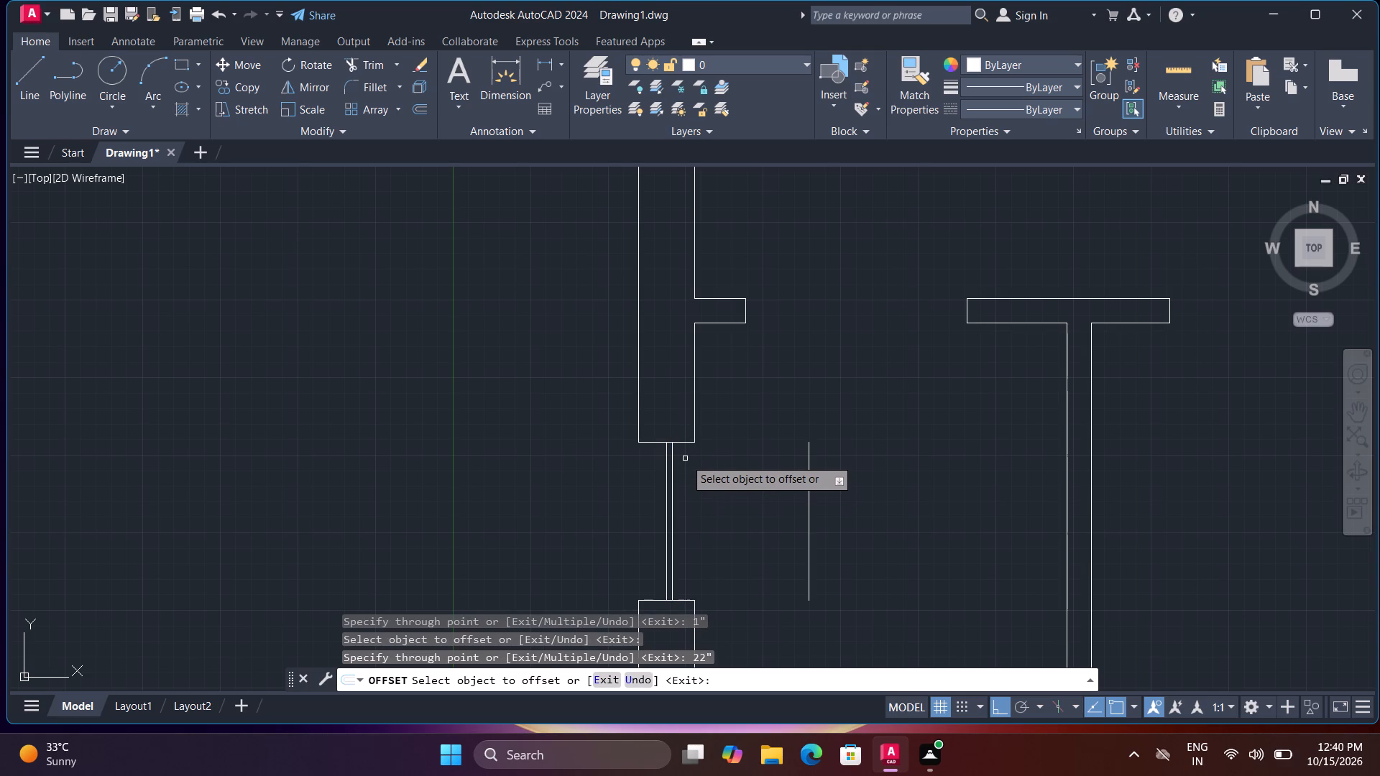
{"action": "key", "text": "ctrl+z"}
Offset the lowest opening's 1" interior line 2" further toward the interior.
{"action": "left_click", "coordinate": [672, 452]}
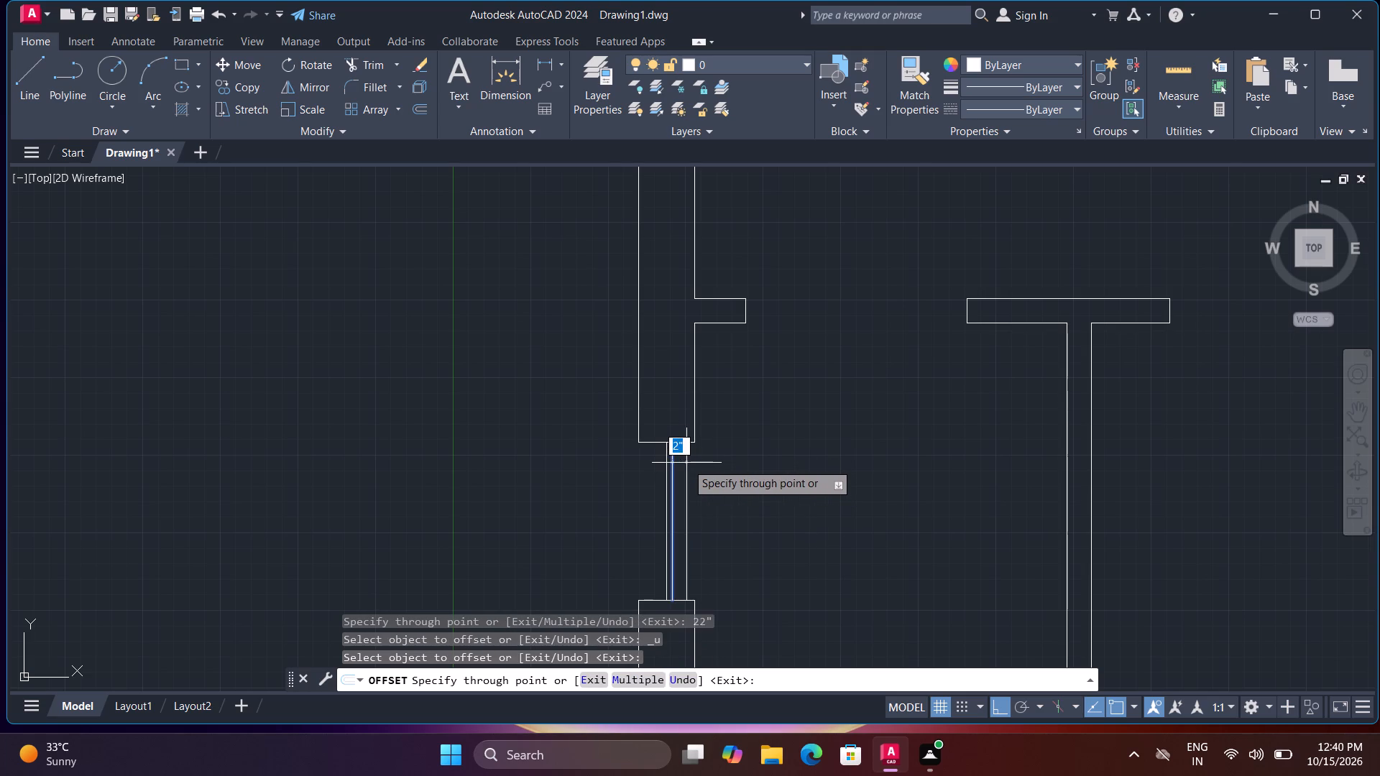
{"action": "key", "text": "2"}
{"action": "key", "text": "shift+quotedbl"}
{"action": "key", "text": "Return"}
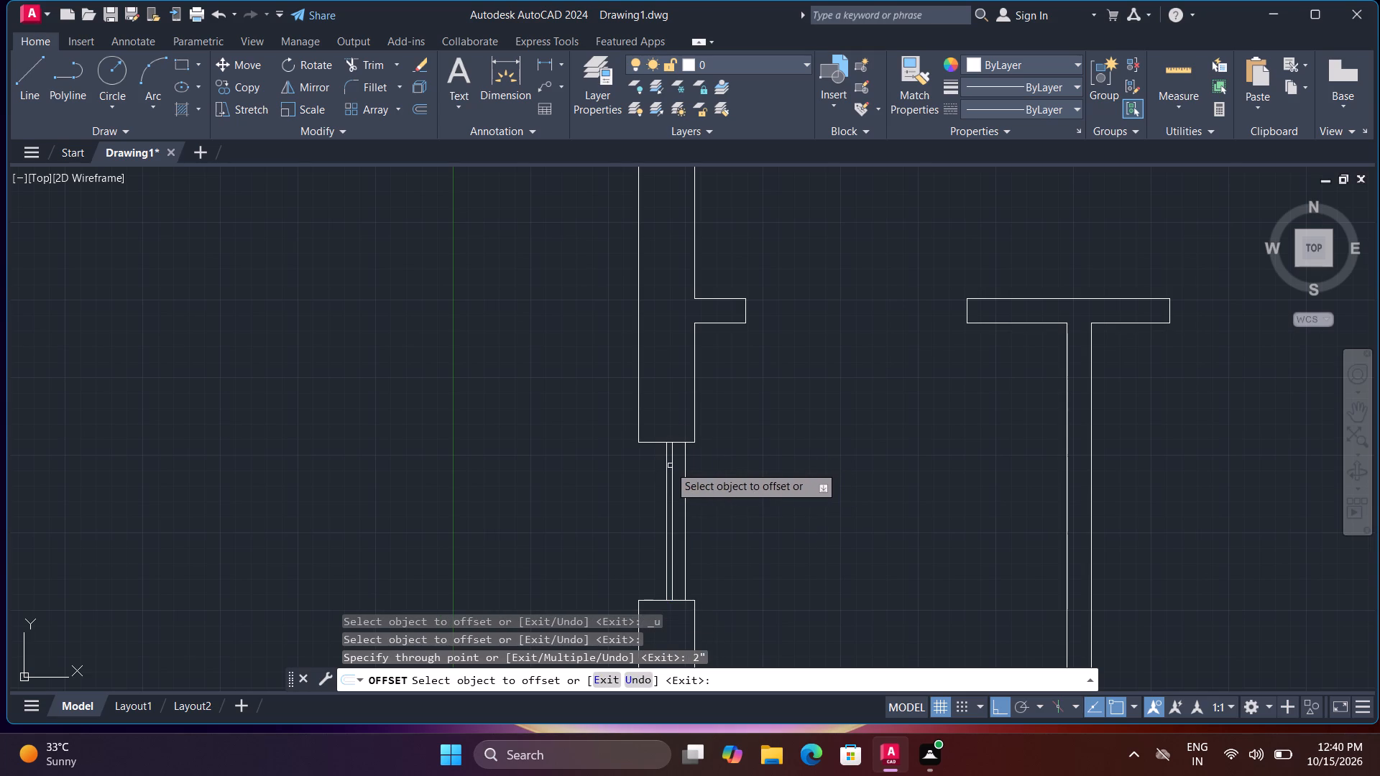
Offset the left wall lowest opening's centre line 1" toward the exterior, and that new line 2" further out.
{"action": "left_click", "coordinate": [664, 464]}
{"action": "key", "text": "1"}
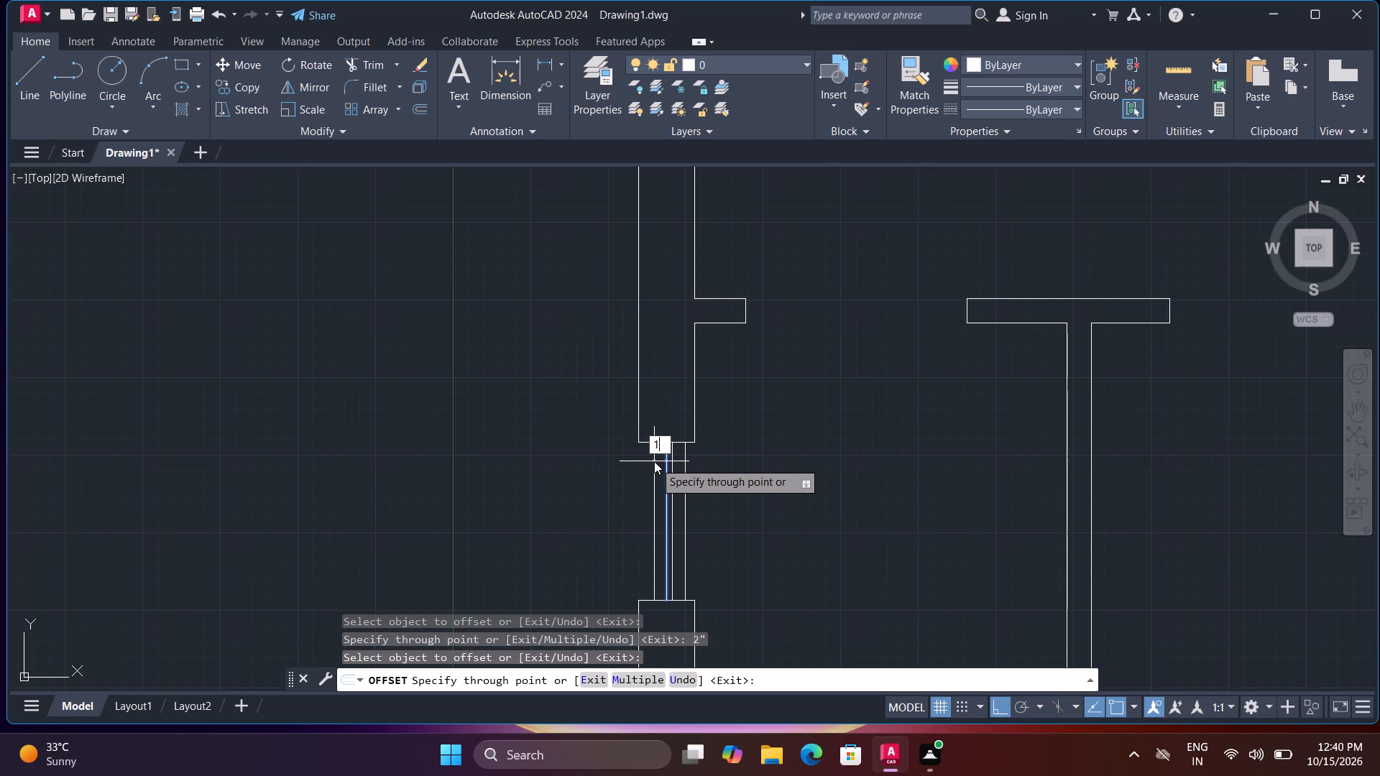
{"action": "key", "text": "shift+quotedbl"}
{"action": "key", "text": "Return"}
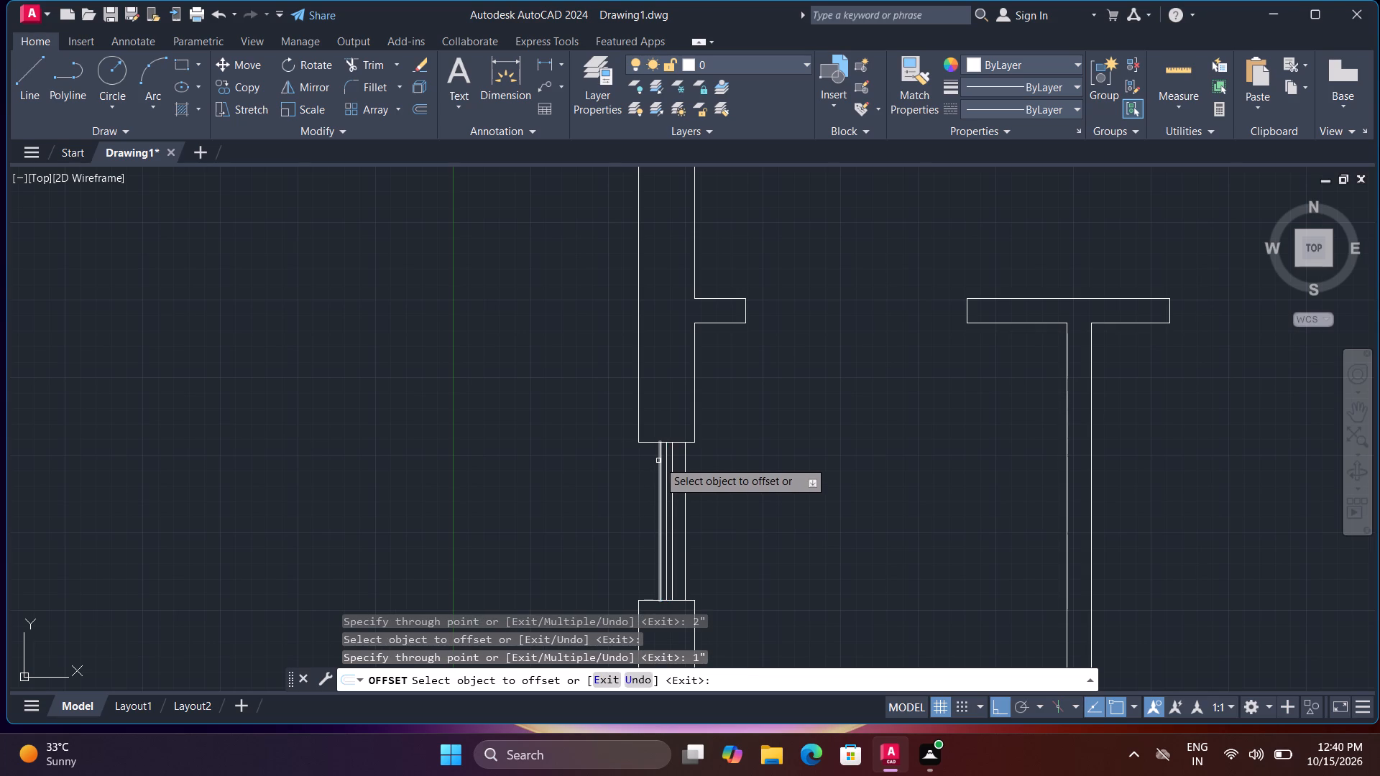
{"action": "left_click", "coordinate": [658, 461]}
{"action": "key", "text": "2"}
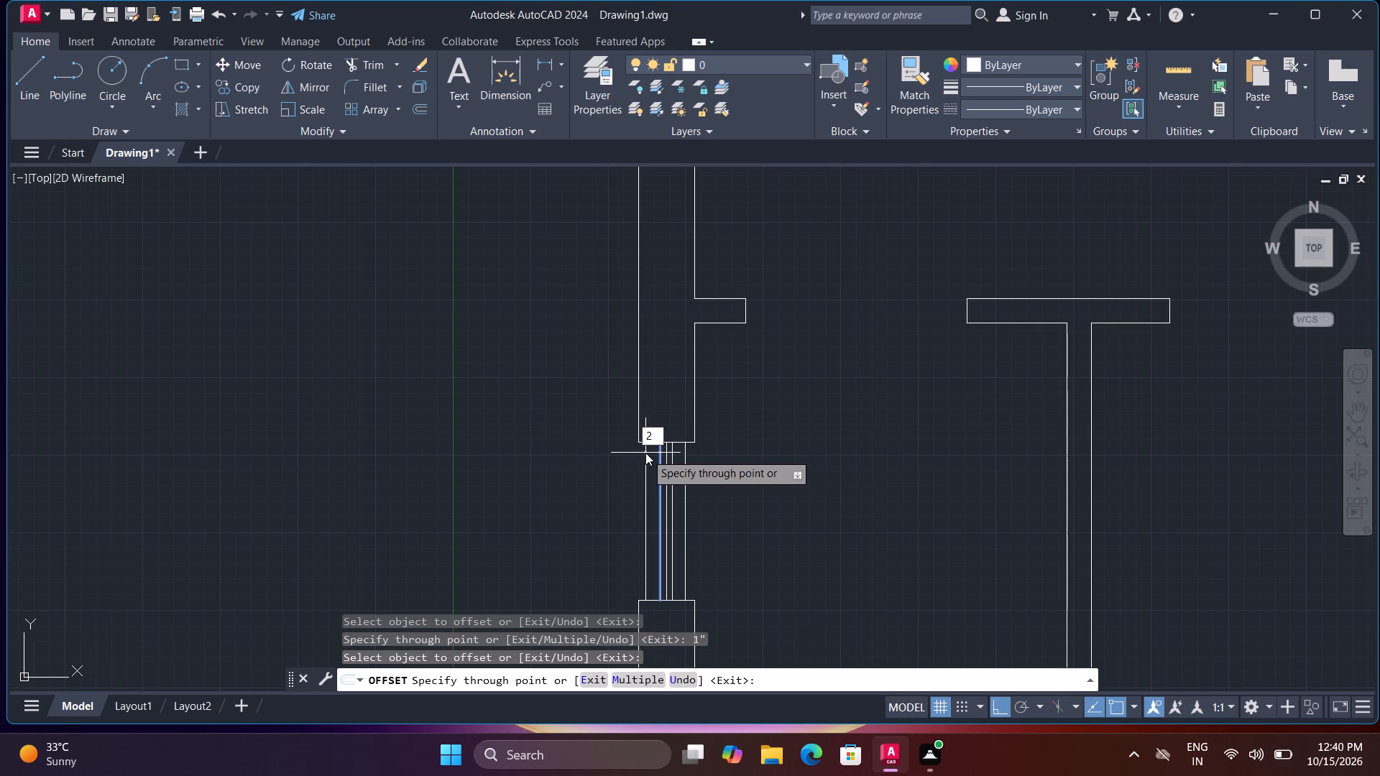
{"action": "key", "text": "shift+quotedbl"}
{"action": "key", "text": "Return"}
{"action": "scroll", "coordinate": [708, 476], "scroll_direction": "down", "scroll_amount": 1}
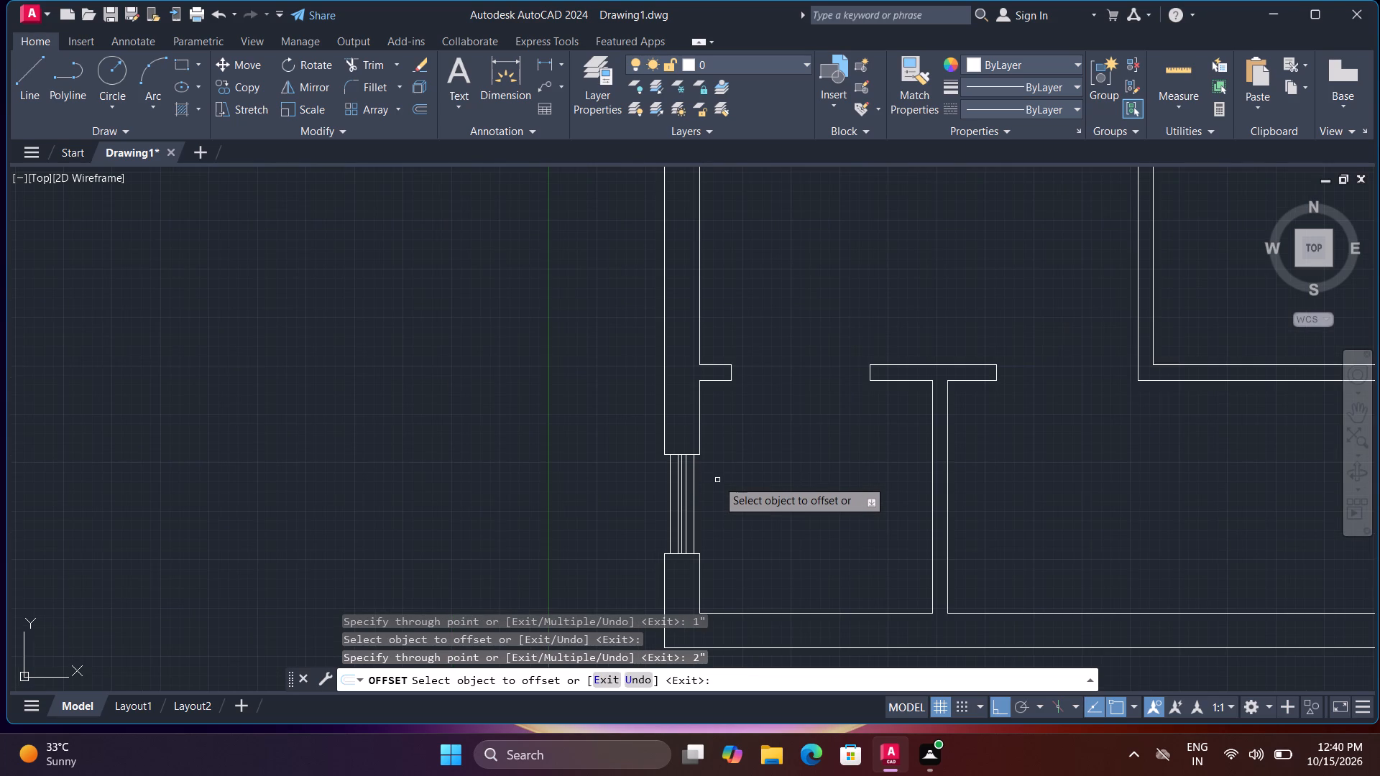
{"action": "key", "text": "Escape"}
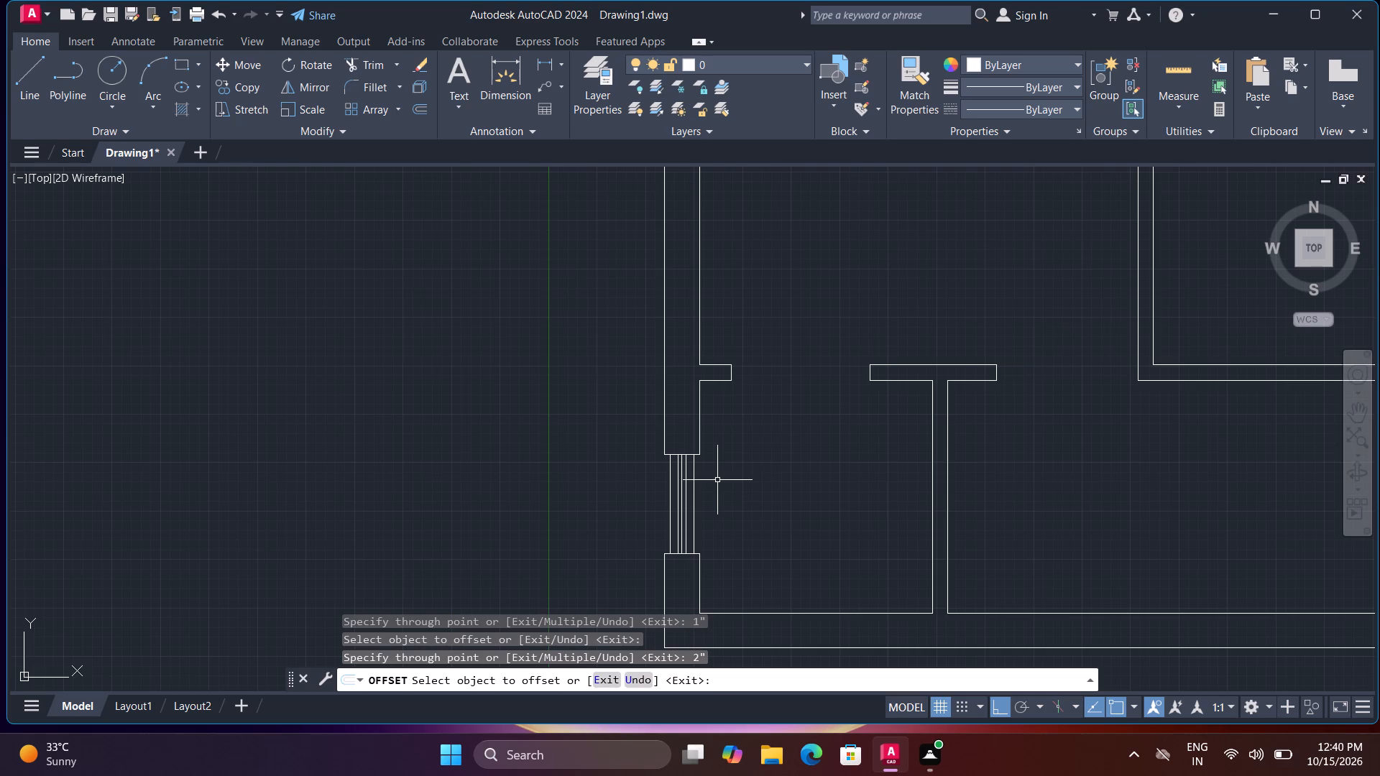
Insert the Bed - Queen block from DesignCenter's Home - Space Planner drawing in the empty area left of the floor plan.
{"action": "scroll", "coordinate": [717, 480], "scroll_direction": "down", "scroll_amount": 2}
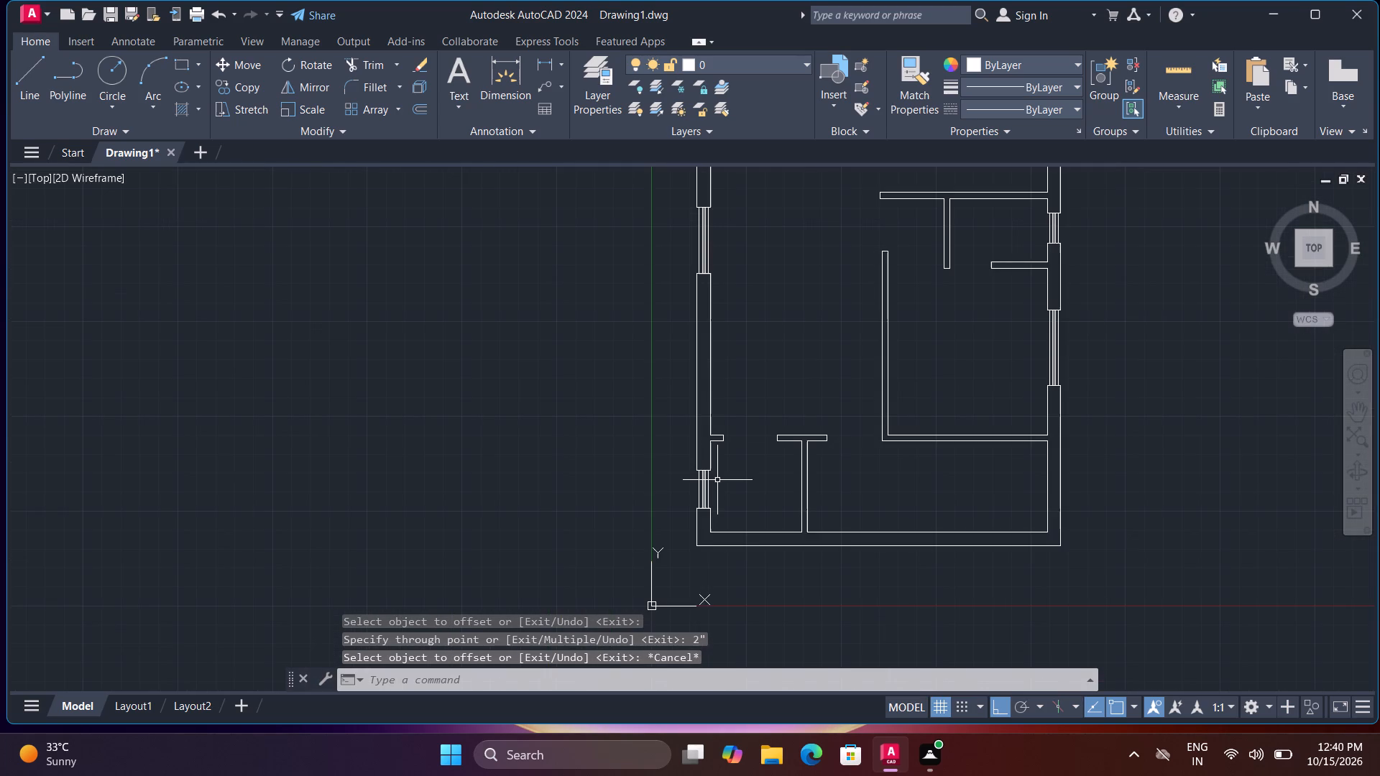
{"action": "key", "text": "ctrl+2"}
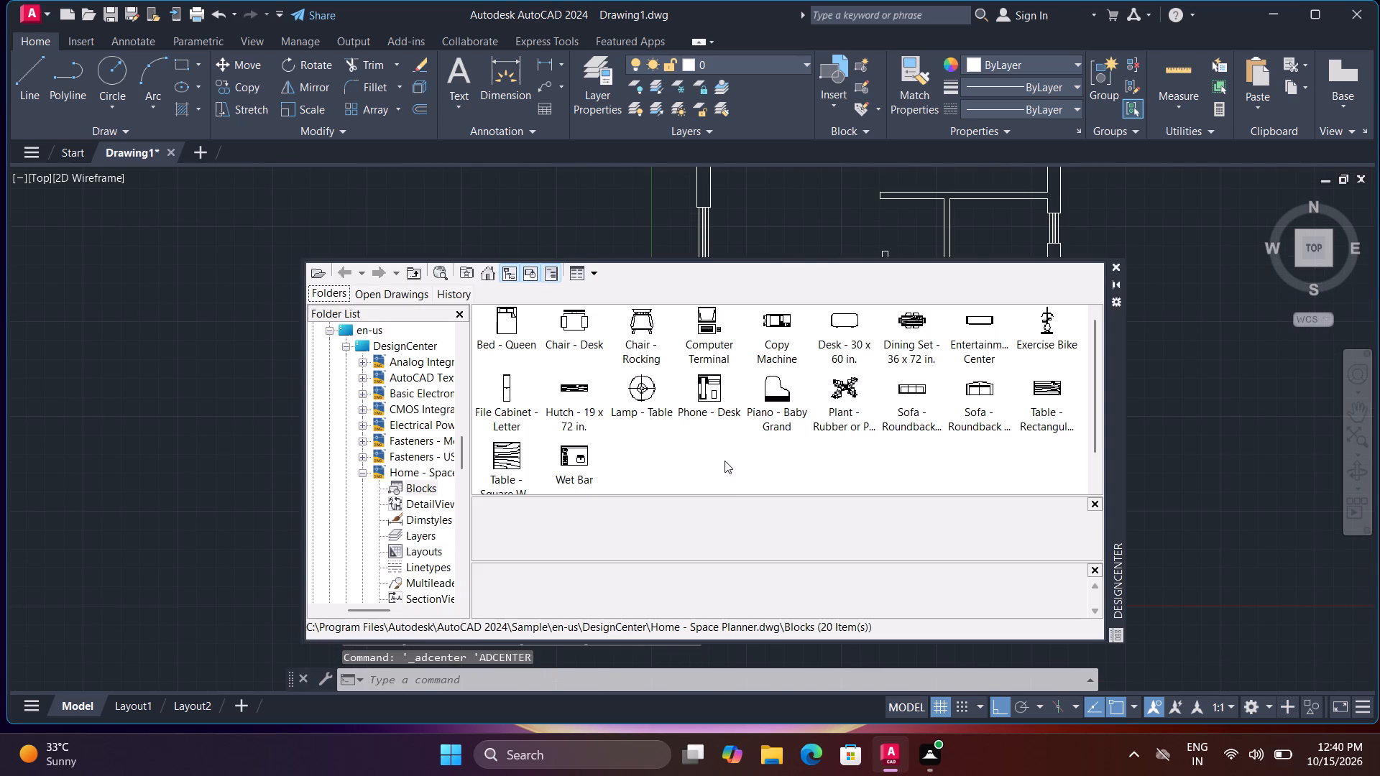
{"action": "left_click_drag", "start_coordinate": [512, 326], "coordinate": [489, 348]}
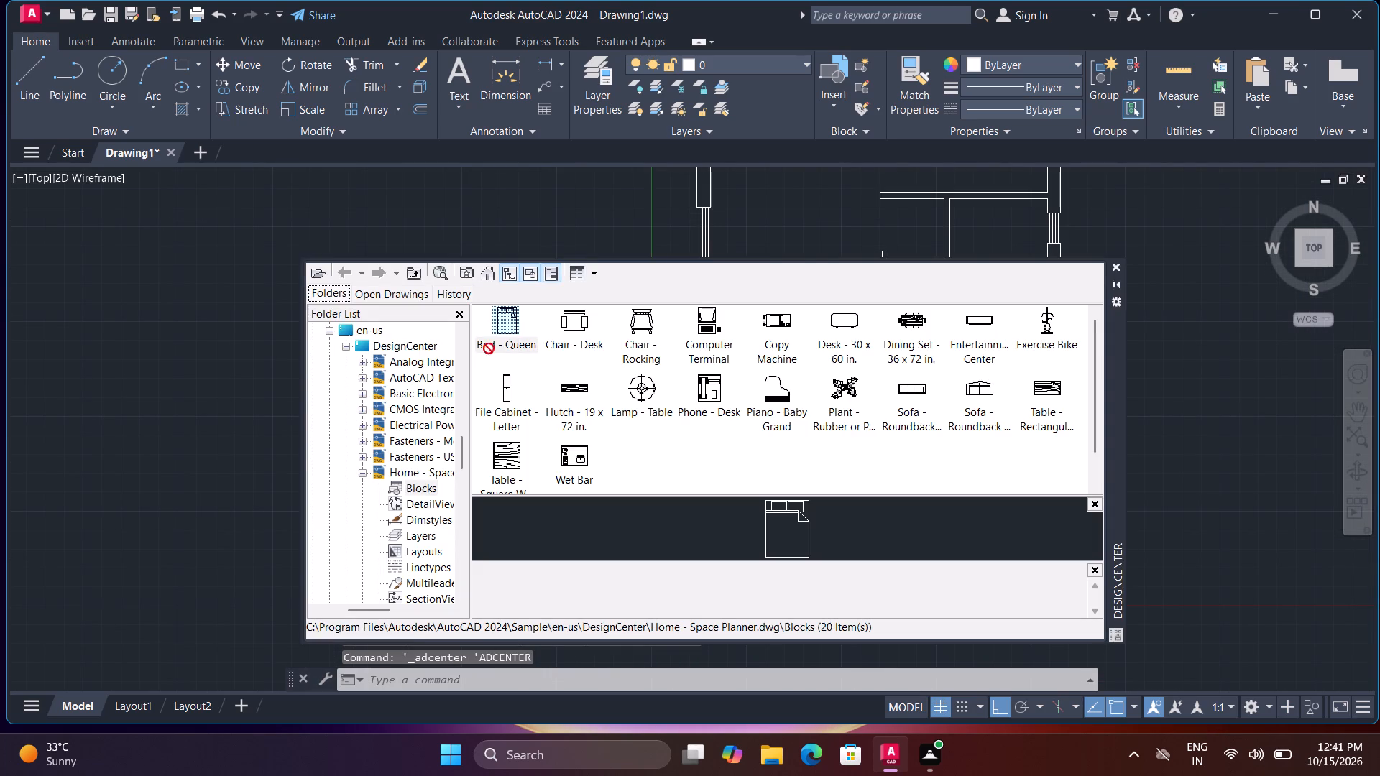
{"action": "left_click_drag", "start_coordinate": [489, 348], "coordinate": [100, 500]}
{"action": "left_click", "coordinate": [100, 500]}
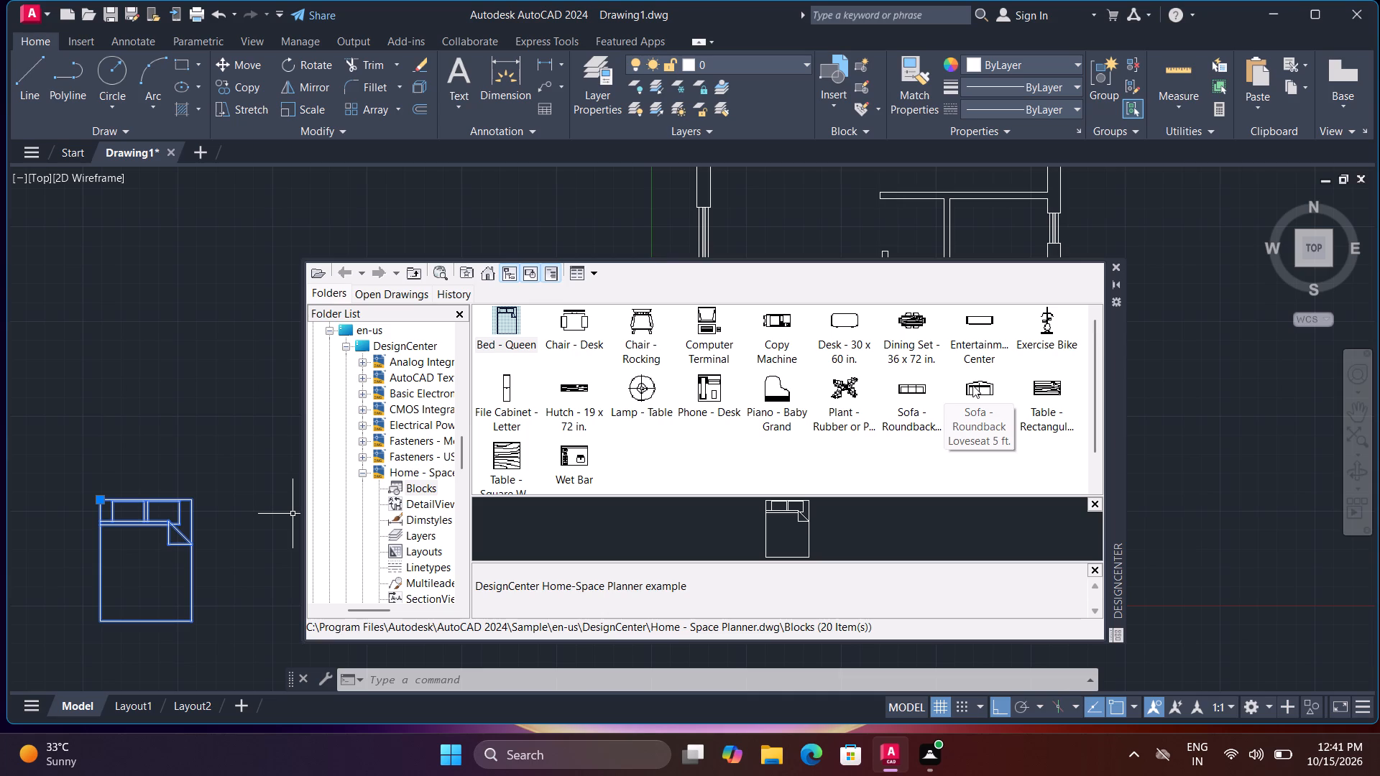
Insert the three-seat Sofa - Roundback block in the empty area just above the queen bed.
{"action": "left_click_drag", "start_coordinate": [972, 385], "coordinate": [214, 384]}
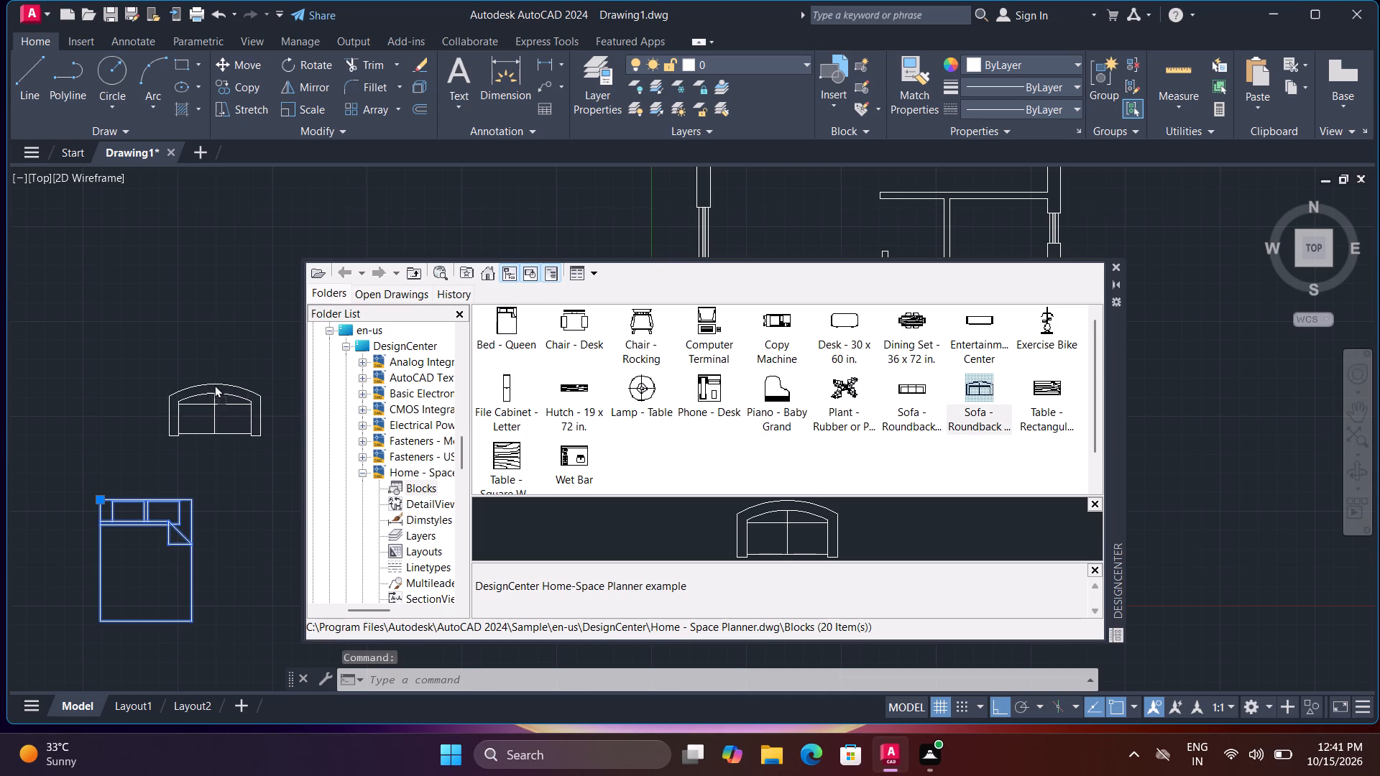
{"action": "left_click_drag", "start_coordinate": [214, 384], "coordinate": [932, 389]}
{"action": "left_click_drag", "start_coordinate": [906, 391], "coordinate": [770, 425]}
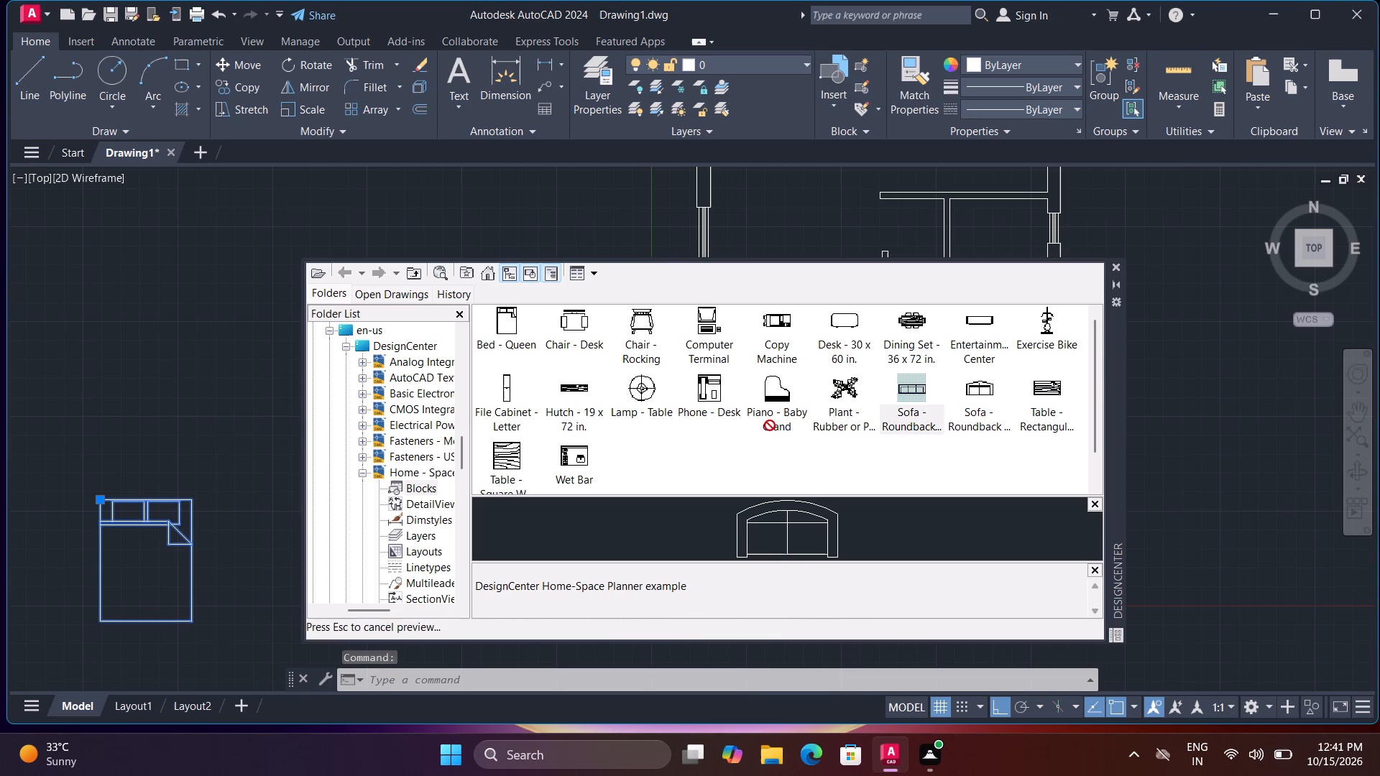
{"action": "left_click_drag", "start_coordinate": [770, 425], "coordinate": [190, 392]}
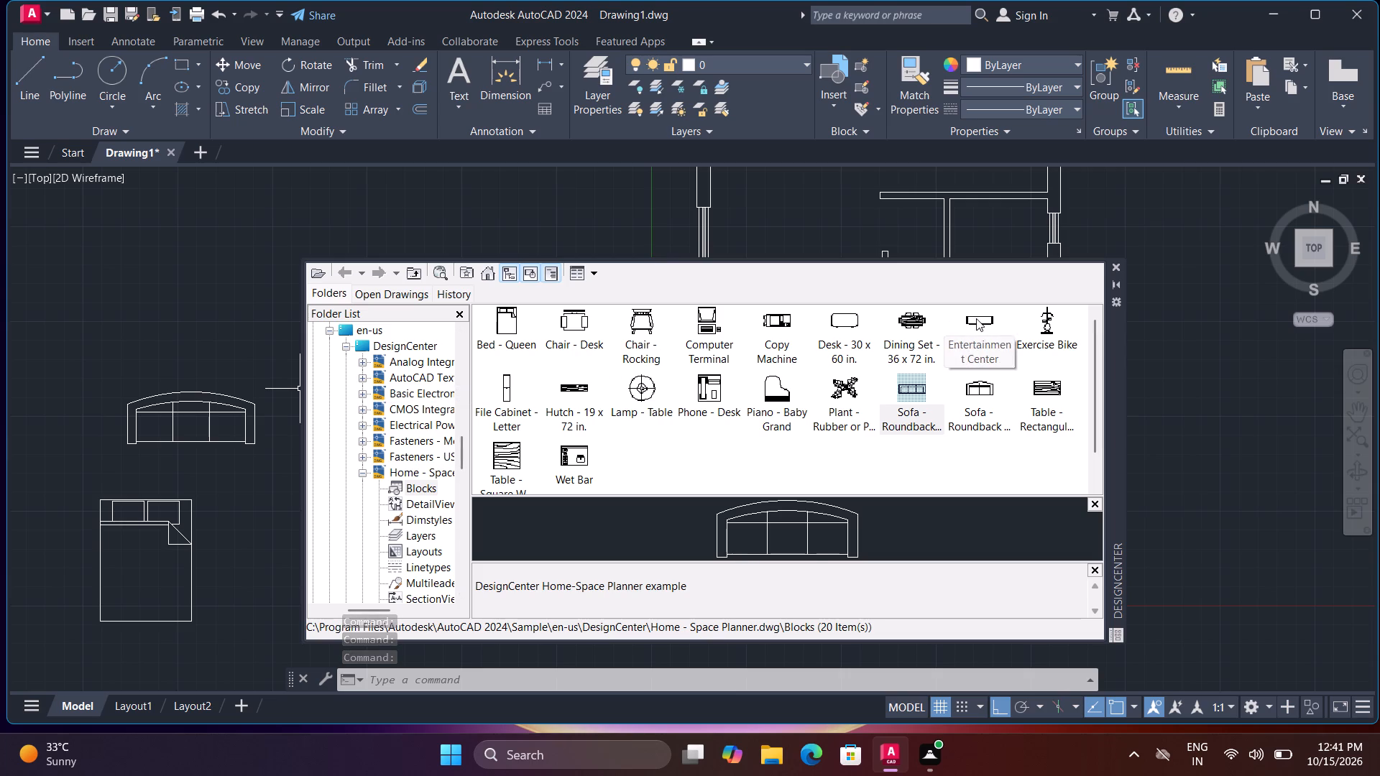
Insert the Entertainment Center block above the sofa and the Table - Rectangular block above that.
{"action": "left_click_drag", "start_coordinate": [976, 318], "coordinate": [137, 311]}
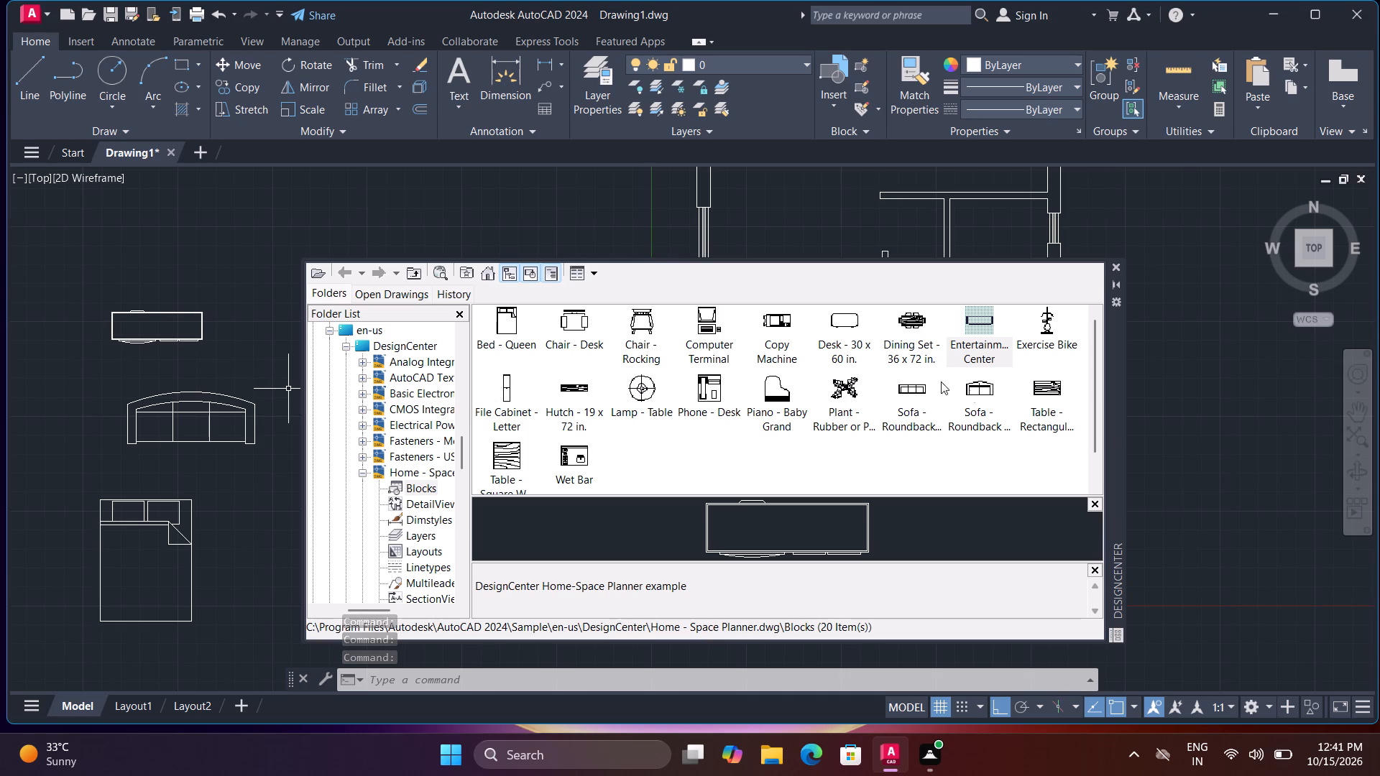
{"action": "left_click_drag", "start_coordinate": [1050, 397], "coordinate": [1037, 405]}
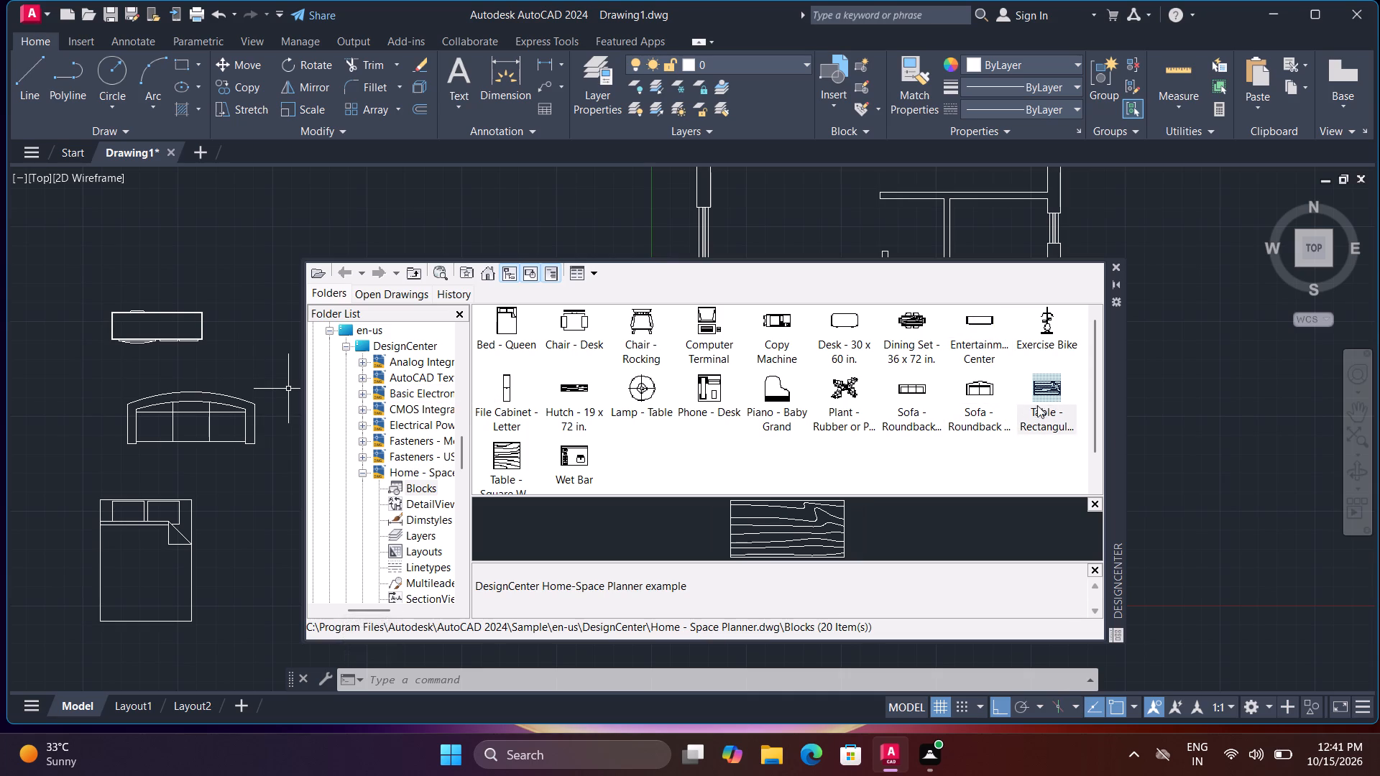
{"action": "left_click_drag", "start_coordinate": [1037, 405], "coordinate": [185, 213]}
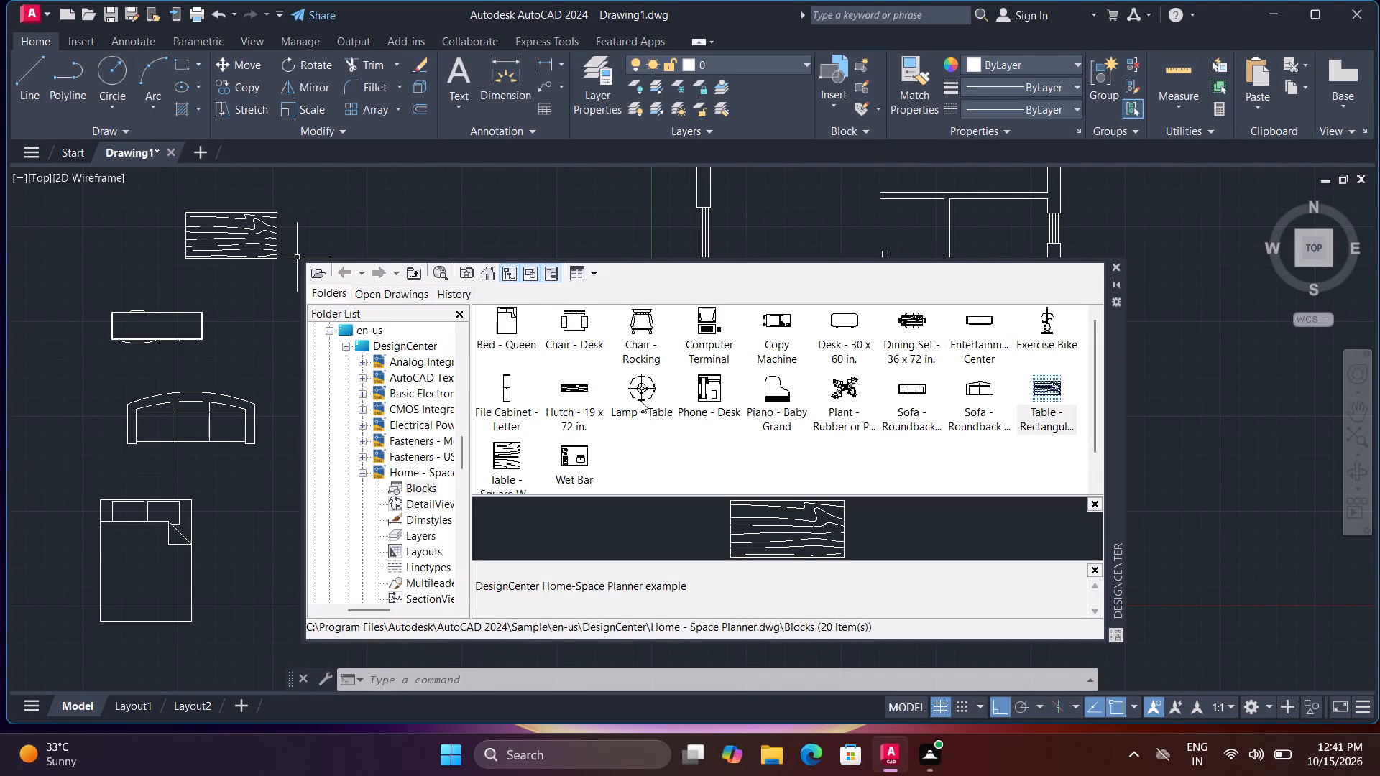
Insert the Lamp - Table block beside the entertainment center, above the sofa's right end.
{"action": "left_click_drag", "start_coordinate": [645, 397], "coordinate": [612, 419]}
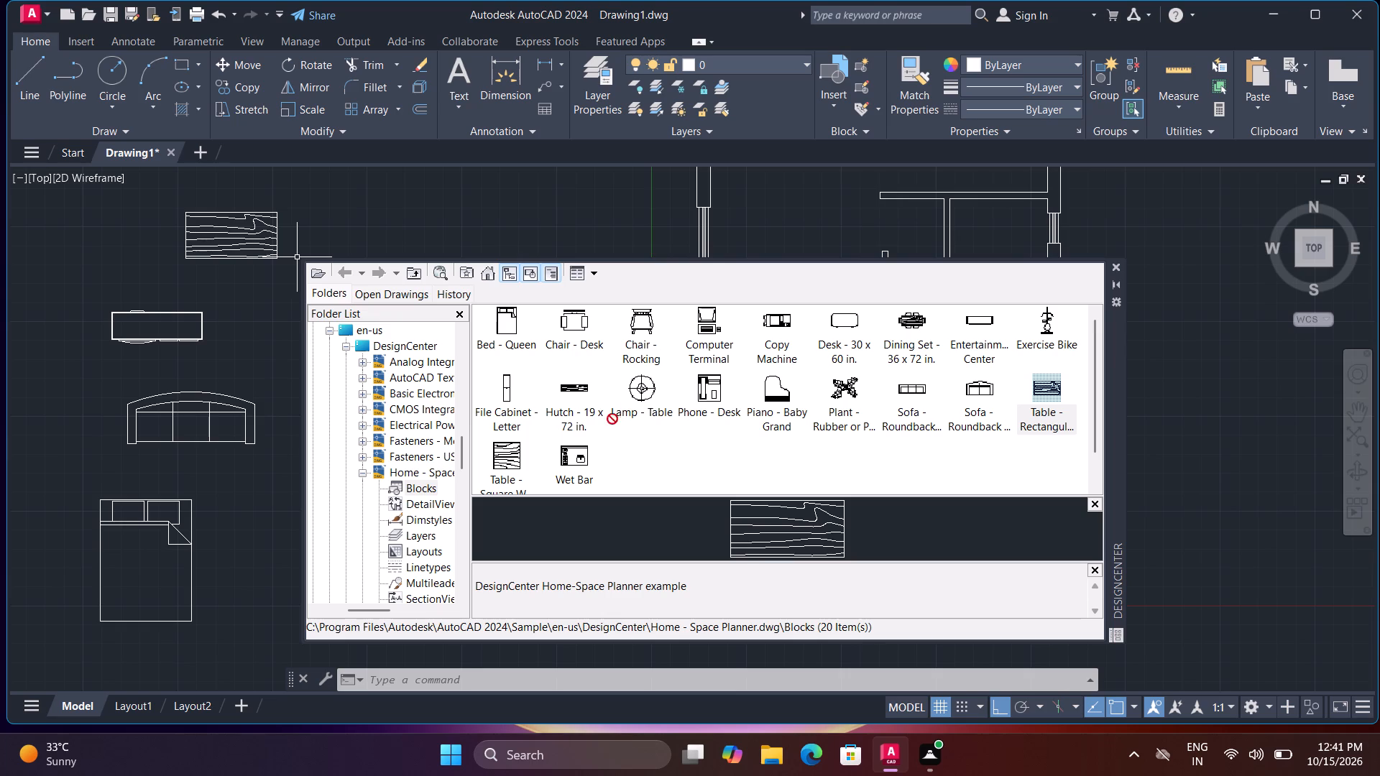
{"action": "left_click_drag", "start_coordinate": [612, 419], "coordinate": [234, 348]}
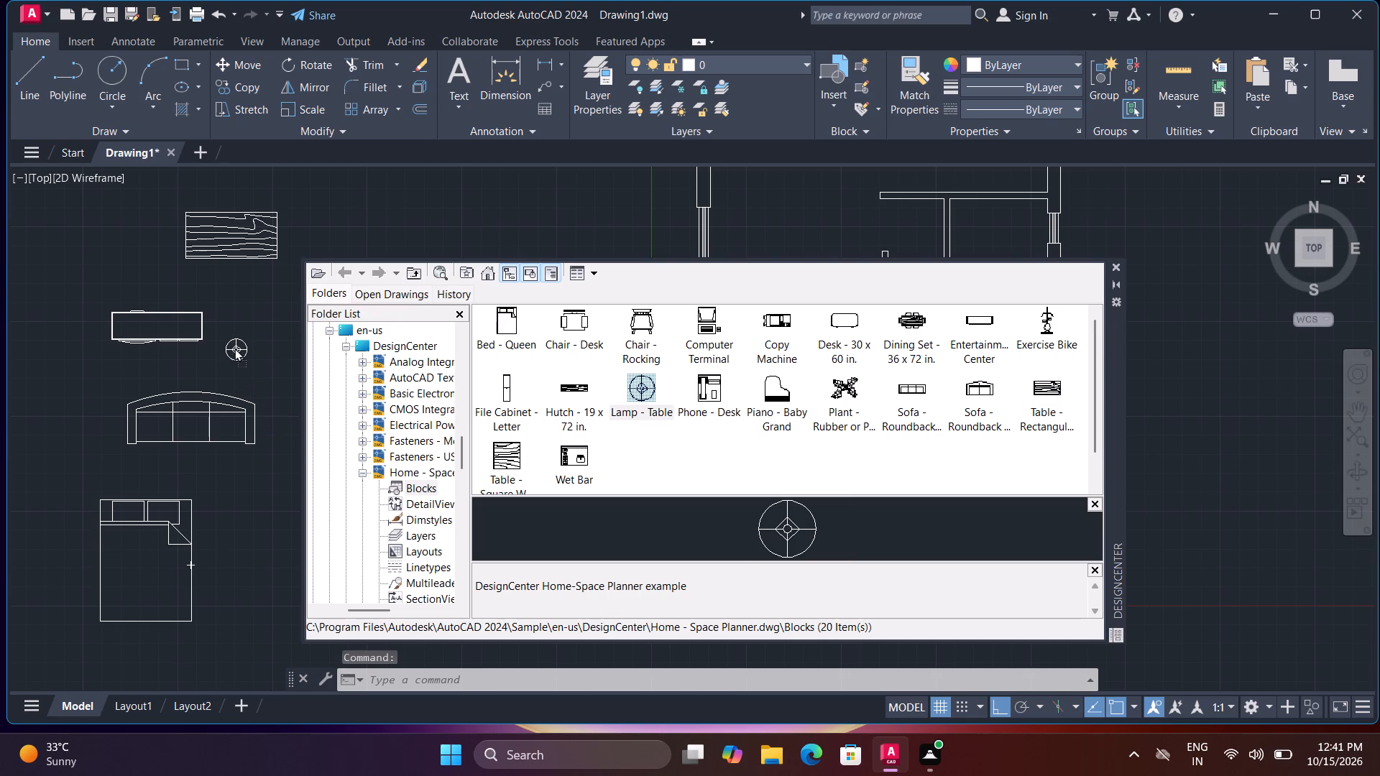
{"action": "left_click_drag", "start_coordinate": [234, 348], "coordinate": [236, 343]}
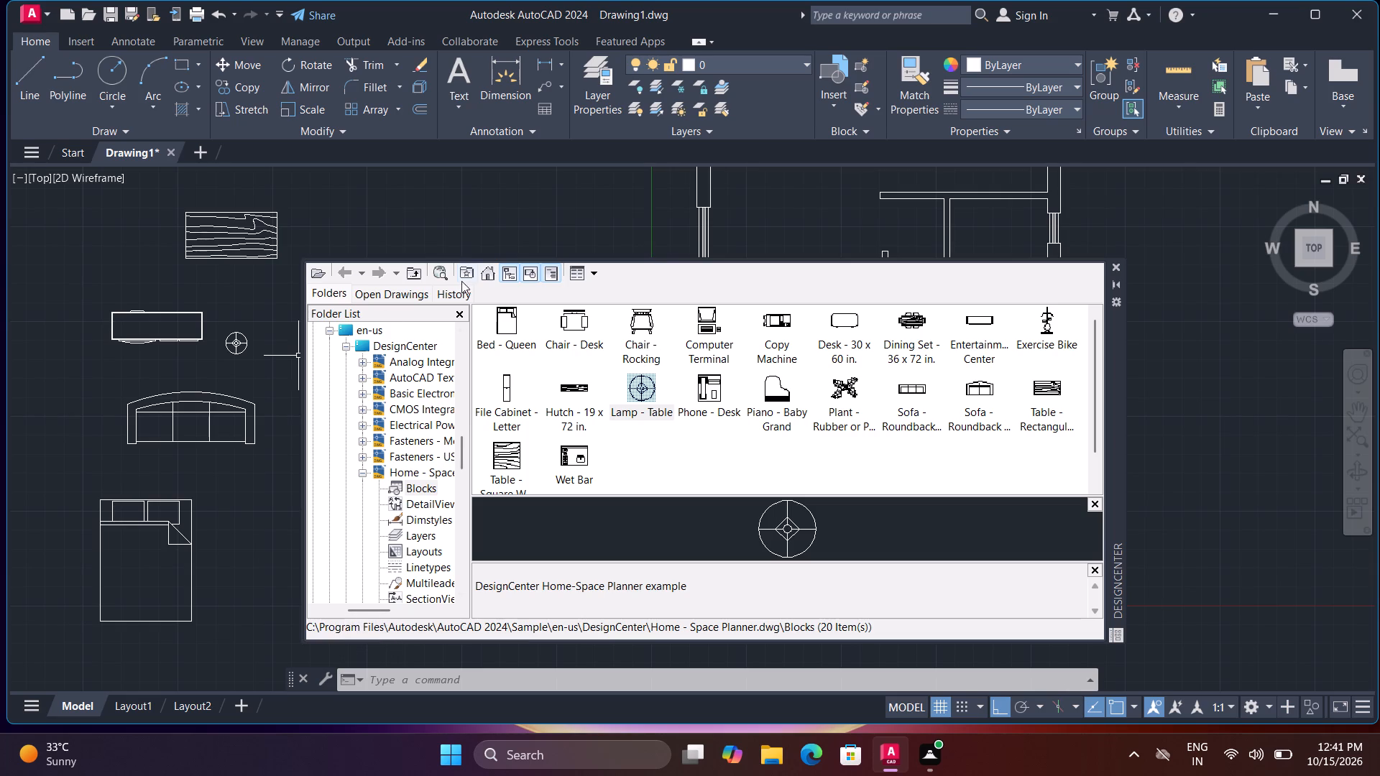
Insert the Range-Oven - 30 in top block from DesignCenter's Kitchens.dwg above the entertainment center, beside the rectangular table.
{"action": "left_click", "coordinate": [485, 278]}
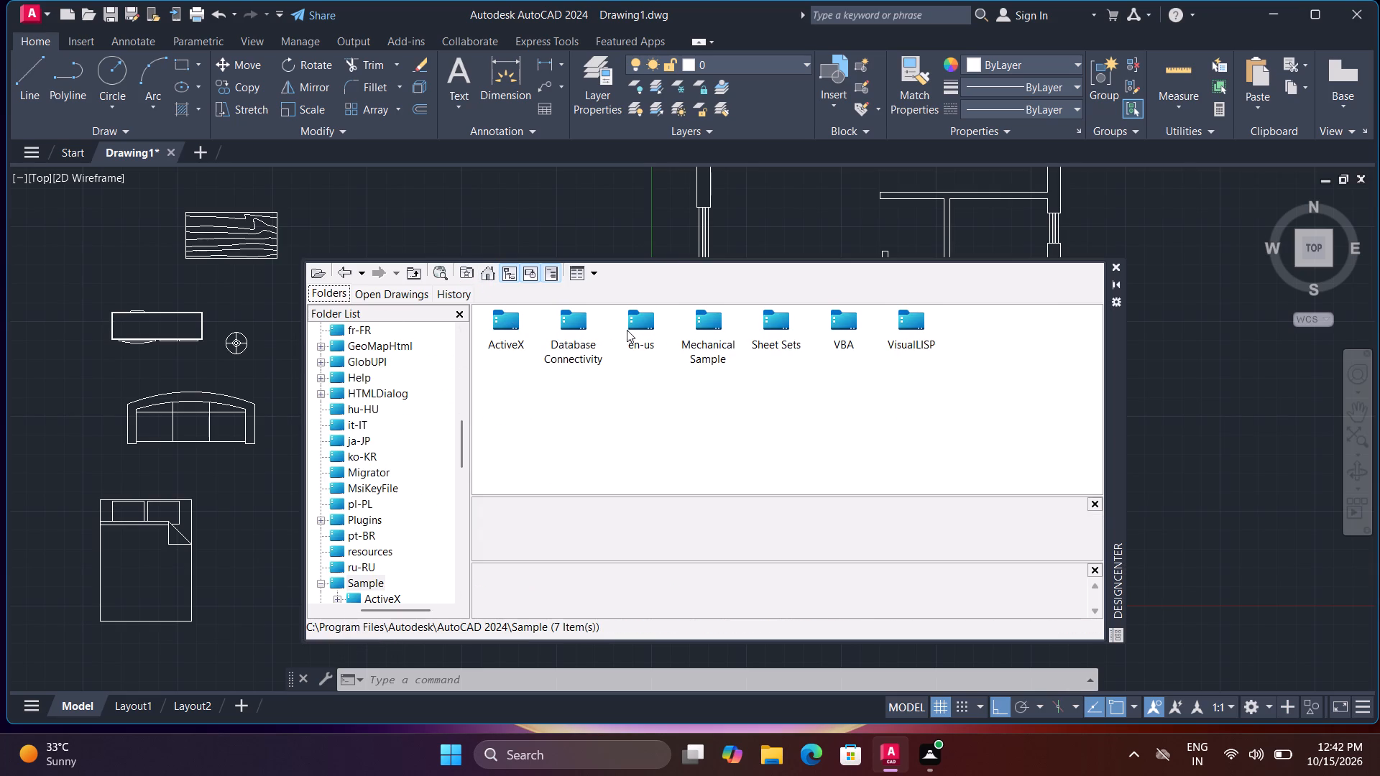
{"action": "double_click", "coordinate": [629, 331]}
{"action": "double_click", "coordinate": [630, 331]}
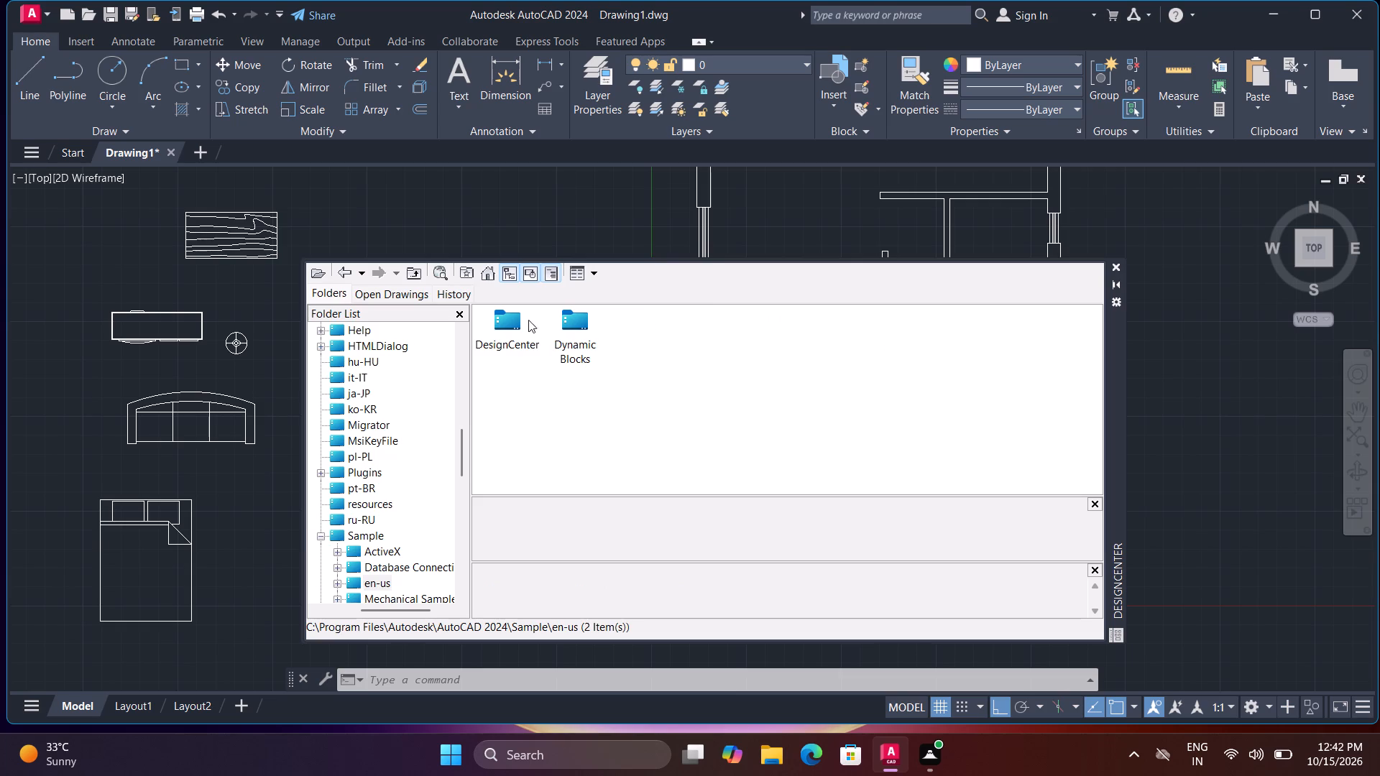
{"action": "double_click", "coordinate": [516, 316]}
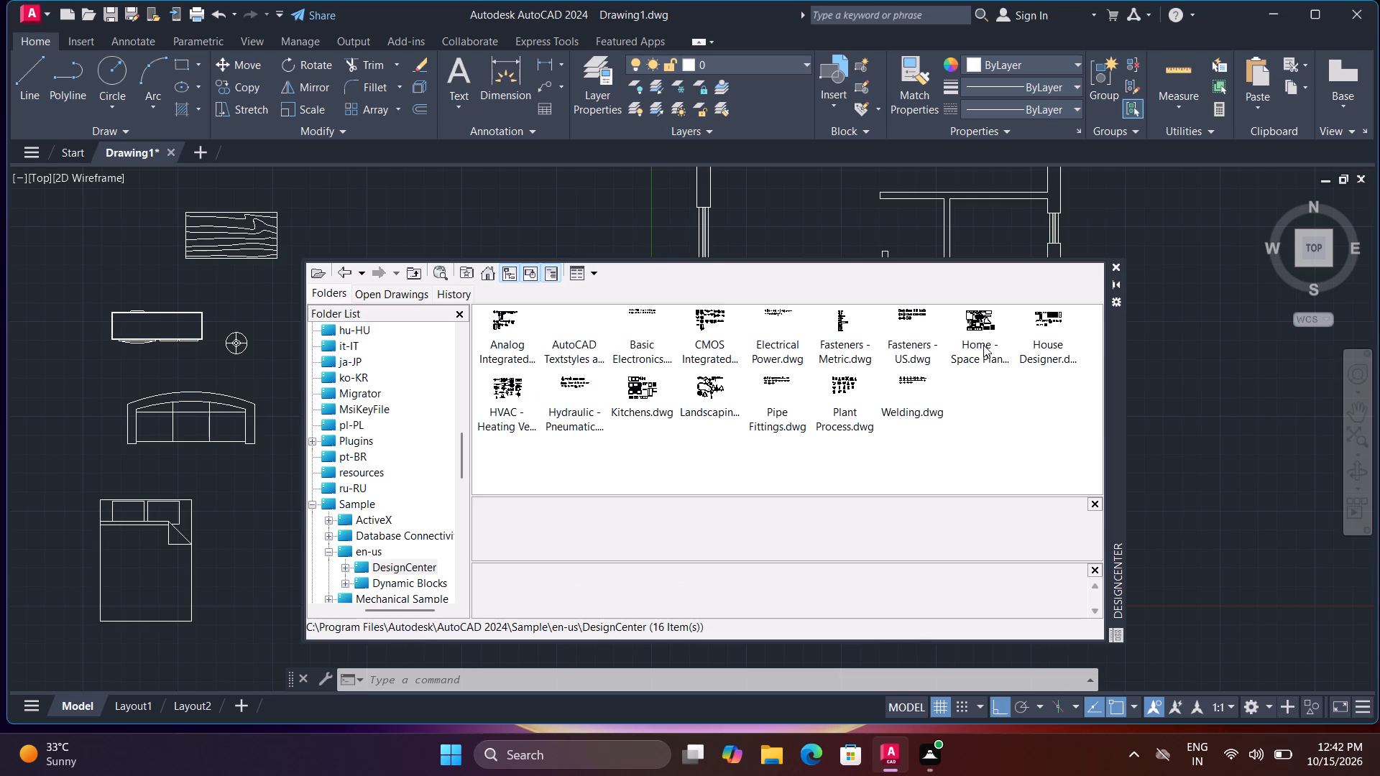
{"action": "double_click", "coordinate": [640, 396]}
{"action": "double_click", "coordinate": [502, 333]}
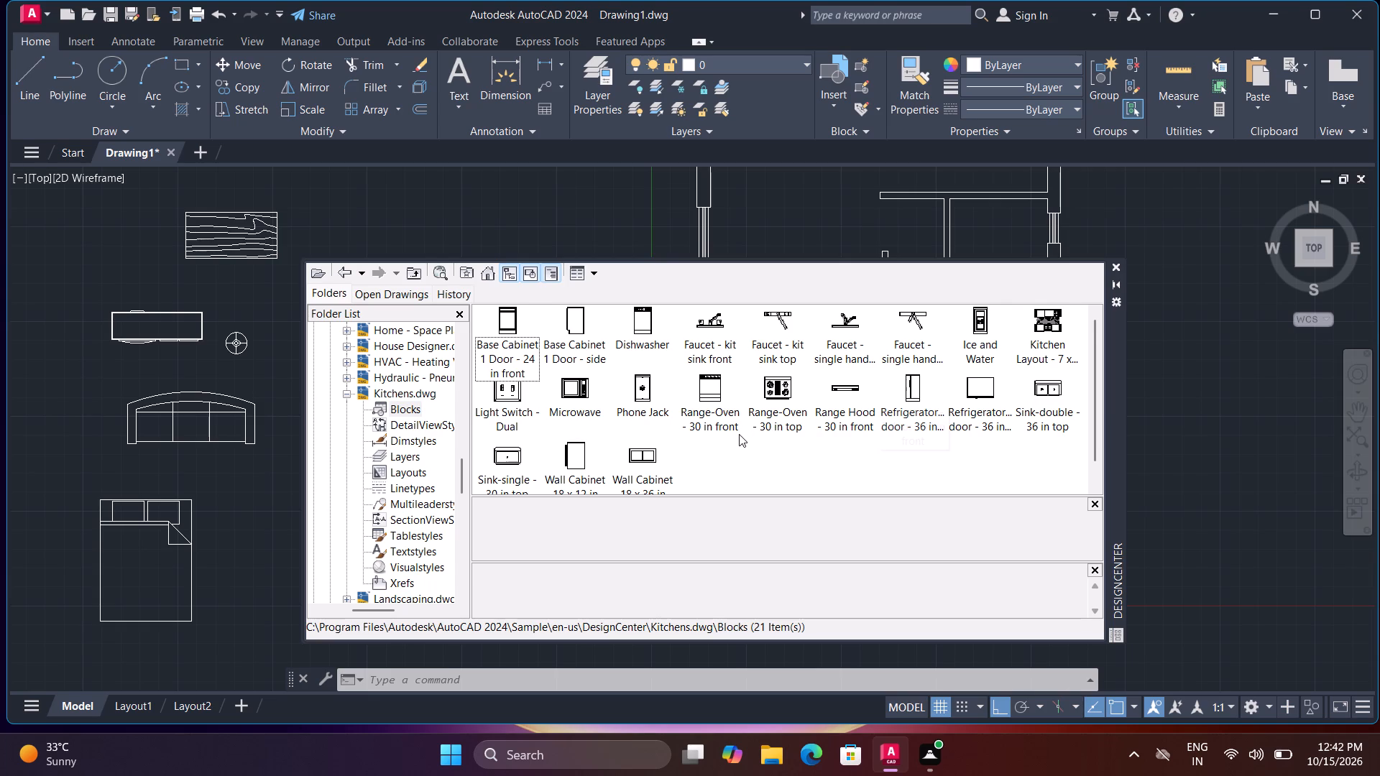
{"action": "scroll", "coordinate": [742, 437], "scroll_direction": "down", "scroll_amount": 2}
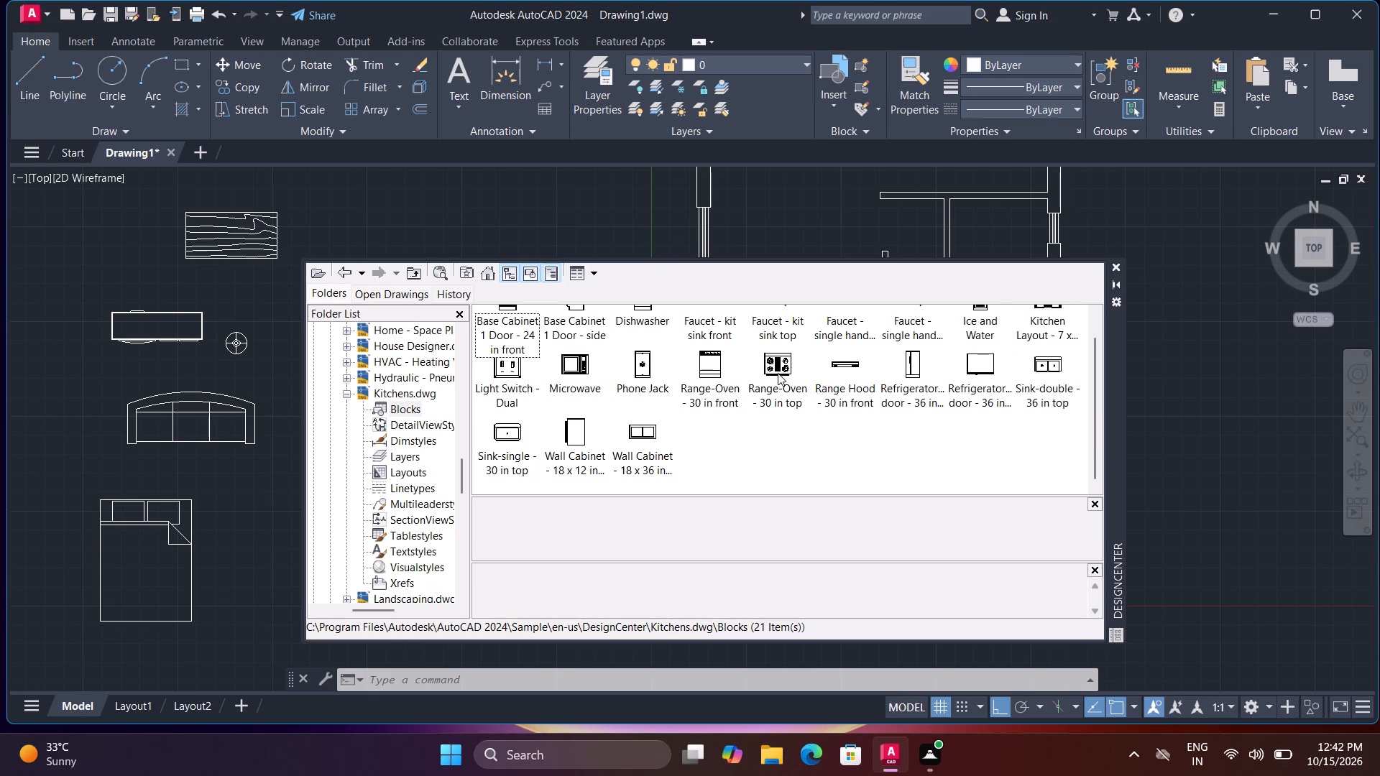
{"action": "left_click_drag", "start_coordinate": [778, 371], "coordinate": [93, 249]}
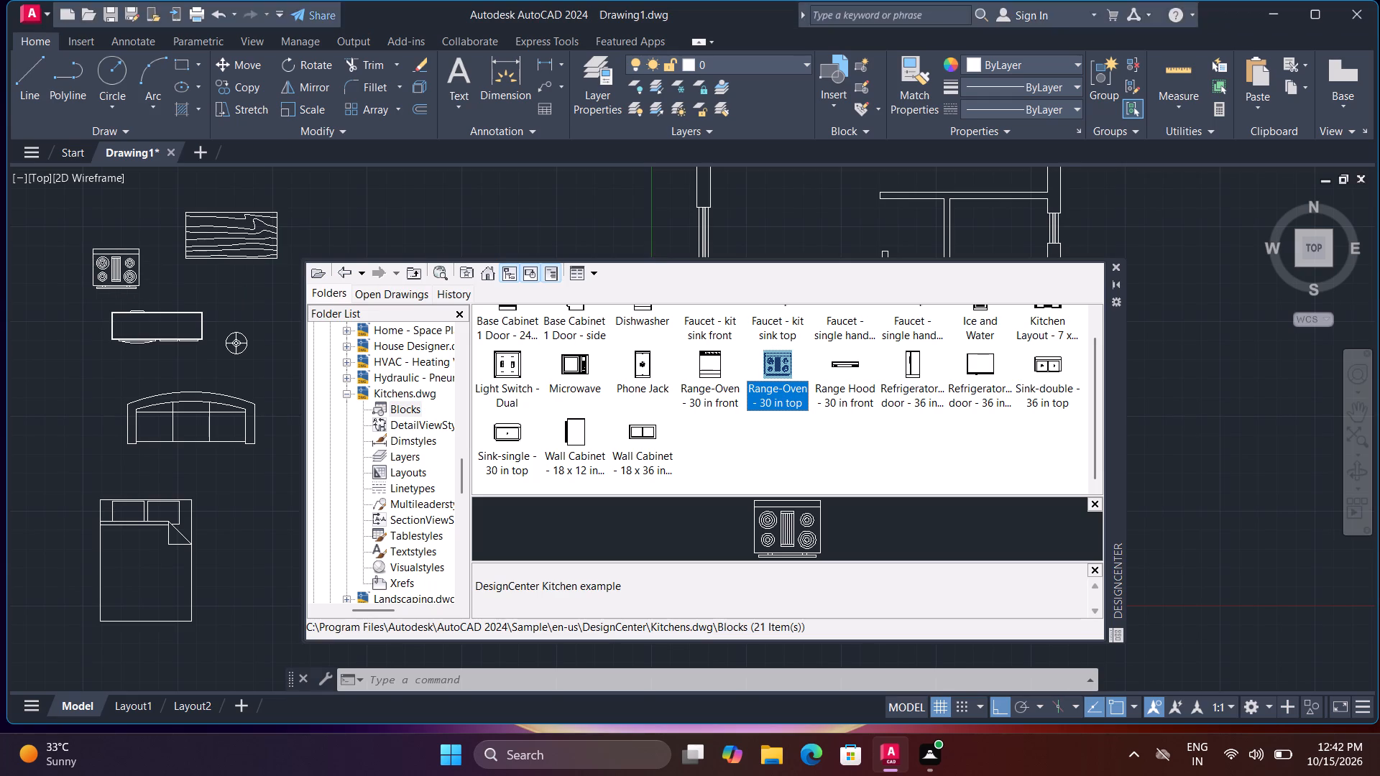
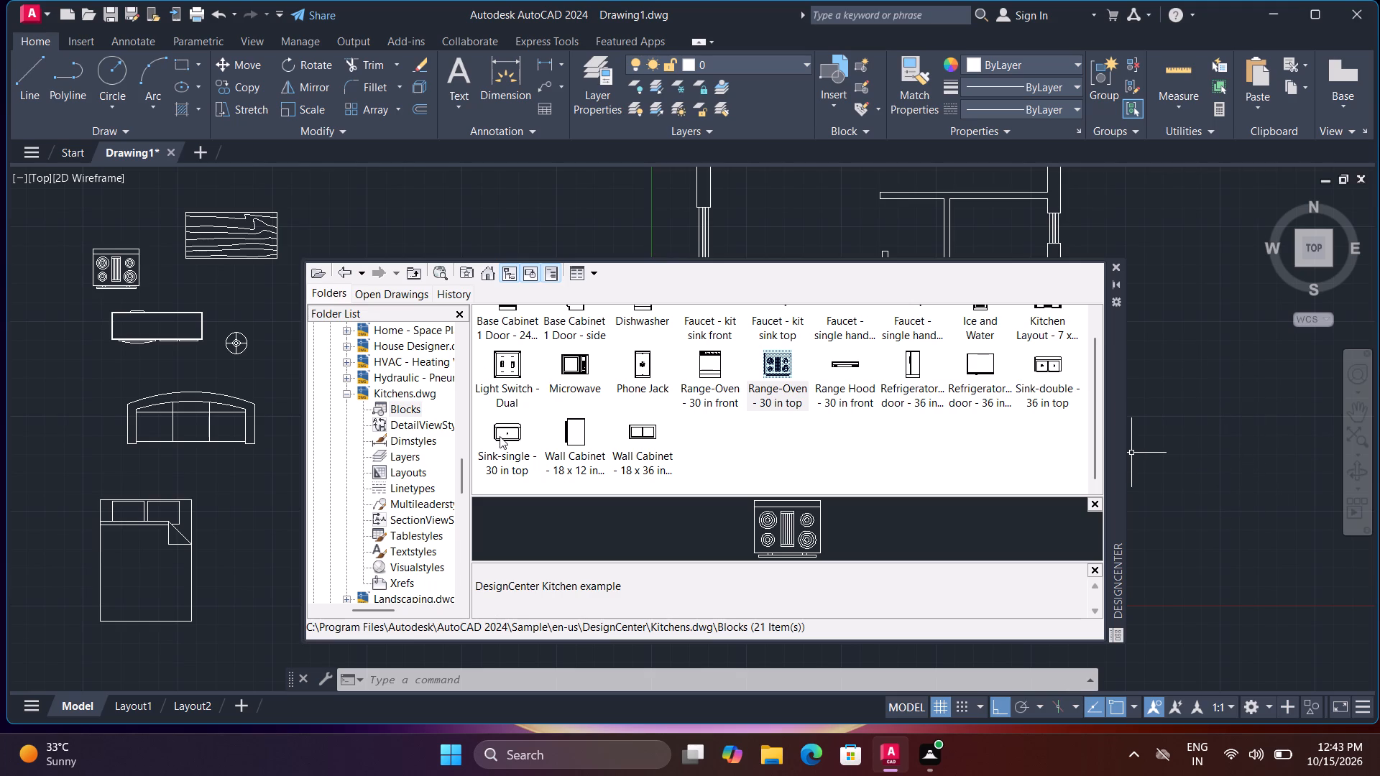
Insert the Sink-single - 30 in top block from Kitchens.dwg beside the sofa's upper left end.
{"action": "left_click_drag", "start_coordinate": [503, 435], "coordinate": [420, 413]}
{"action": "left_click_drag", "start_coordinate": [420, 413], "coordinate": [78, 366]}
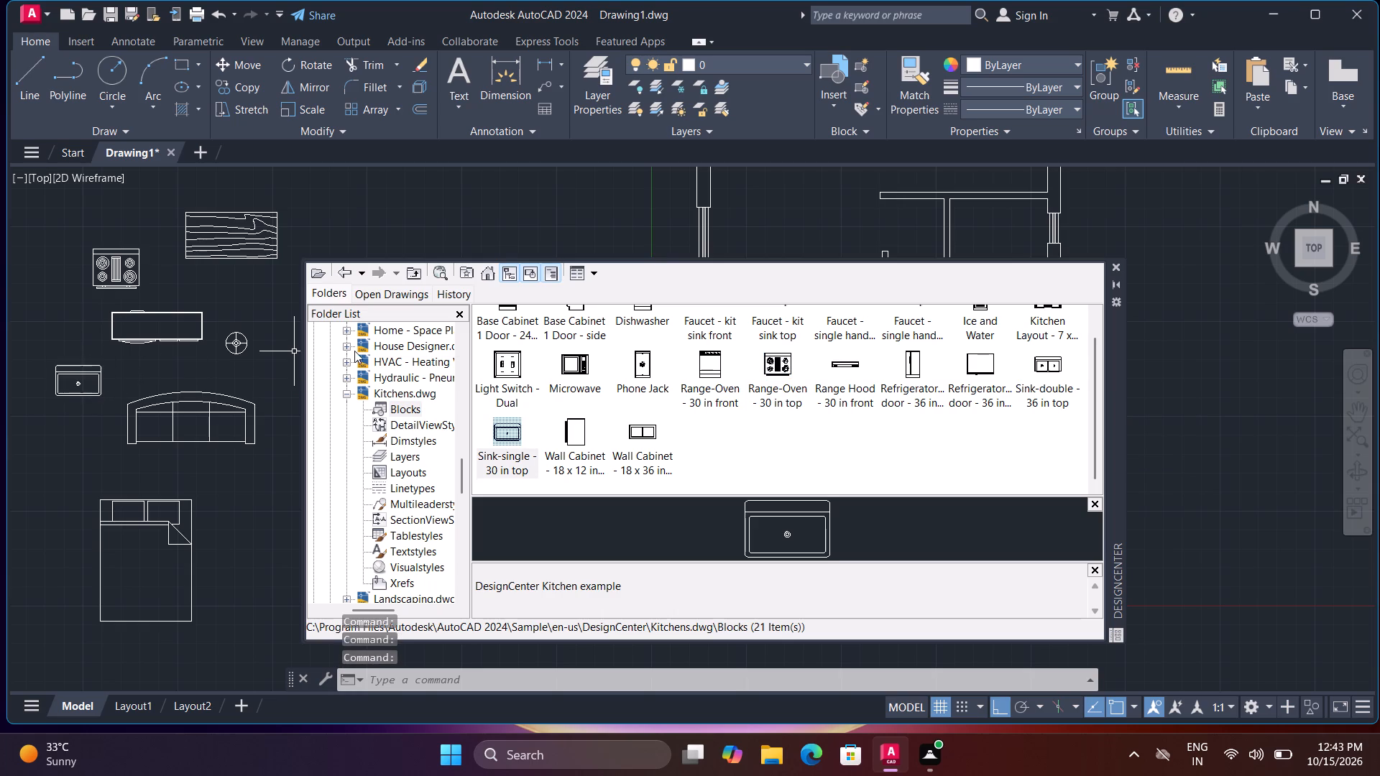
Insert the Toilet - top block from DesignCenter's House Designer.dwg beside the rectangular table's upper right corner and close DesignCenter.
{"action": "left_click", "coordinate": [341, 265]}
{"action": "left_click", "coordinate": [341, 265]}
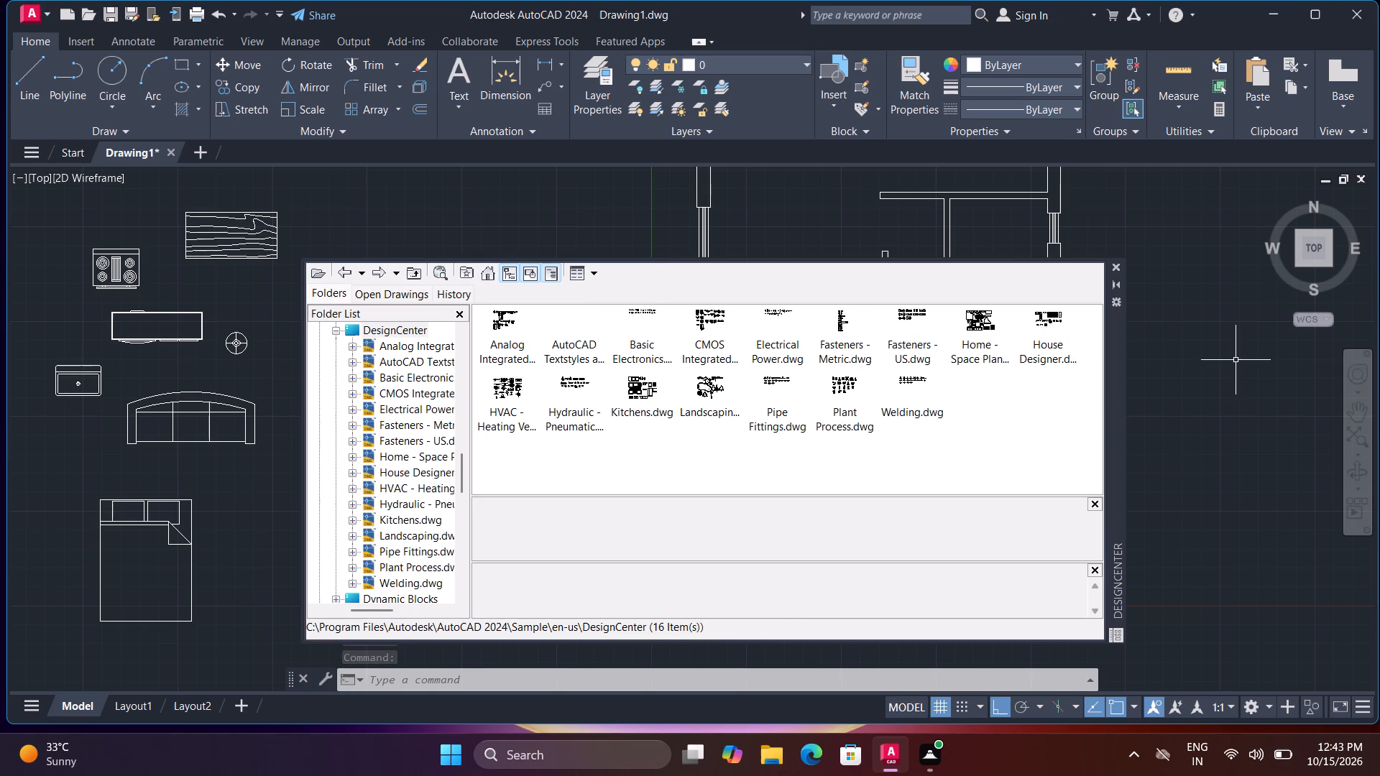
{"action": "double_click", "coordinate": [1062, 320]}
{"action": "double_click", "coordinate": [506, 330]}
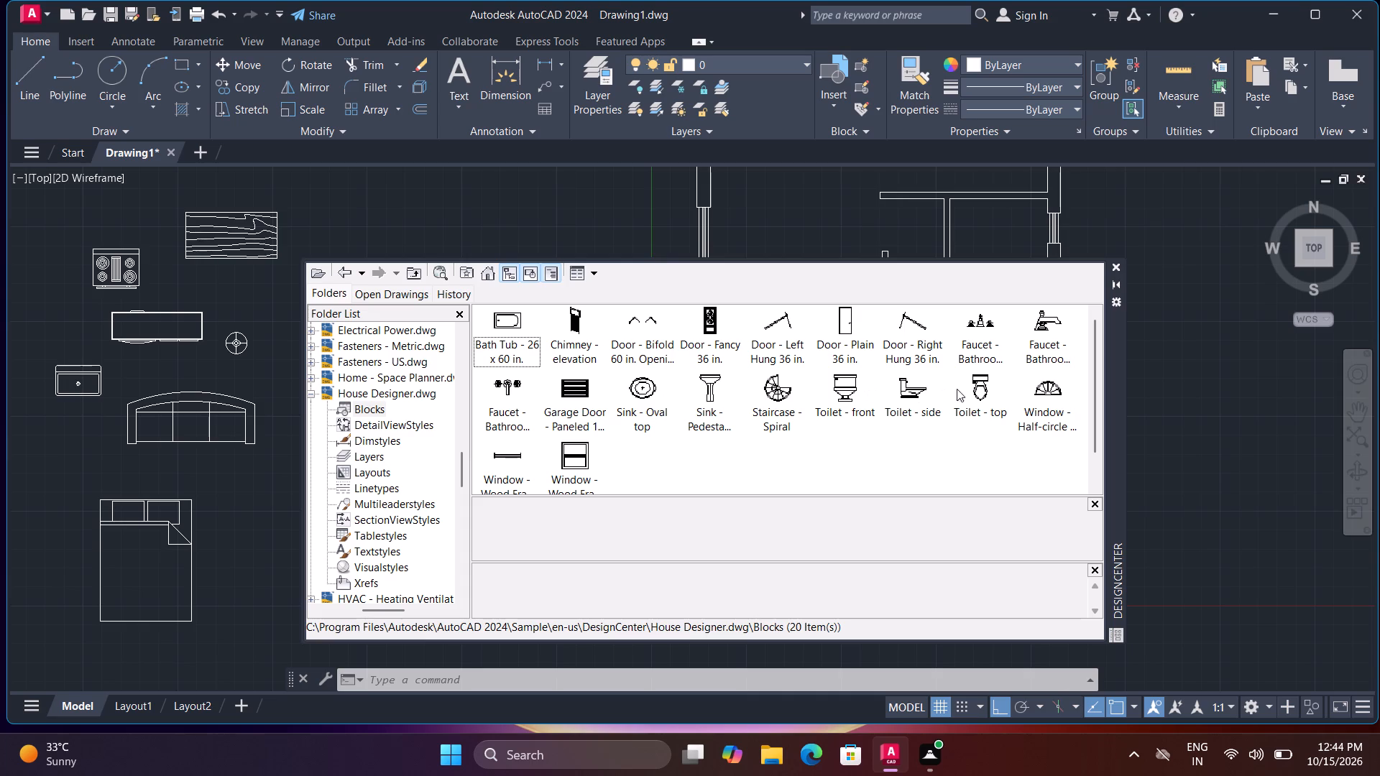
{"action": "left_click_drag", "start_coordinate": [985, 392], "coordinate": [238, 193]}
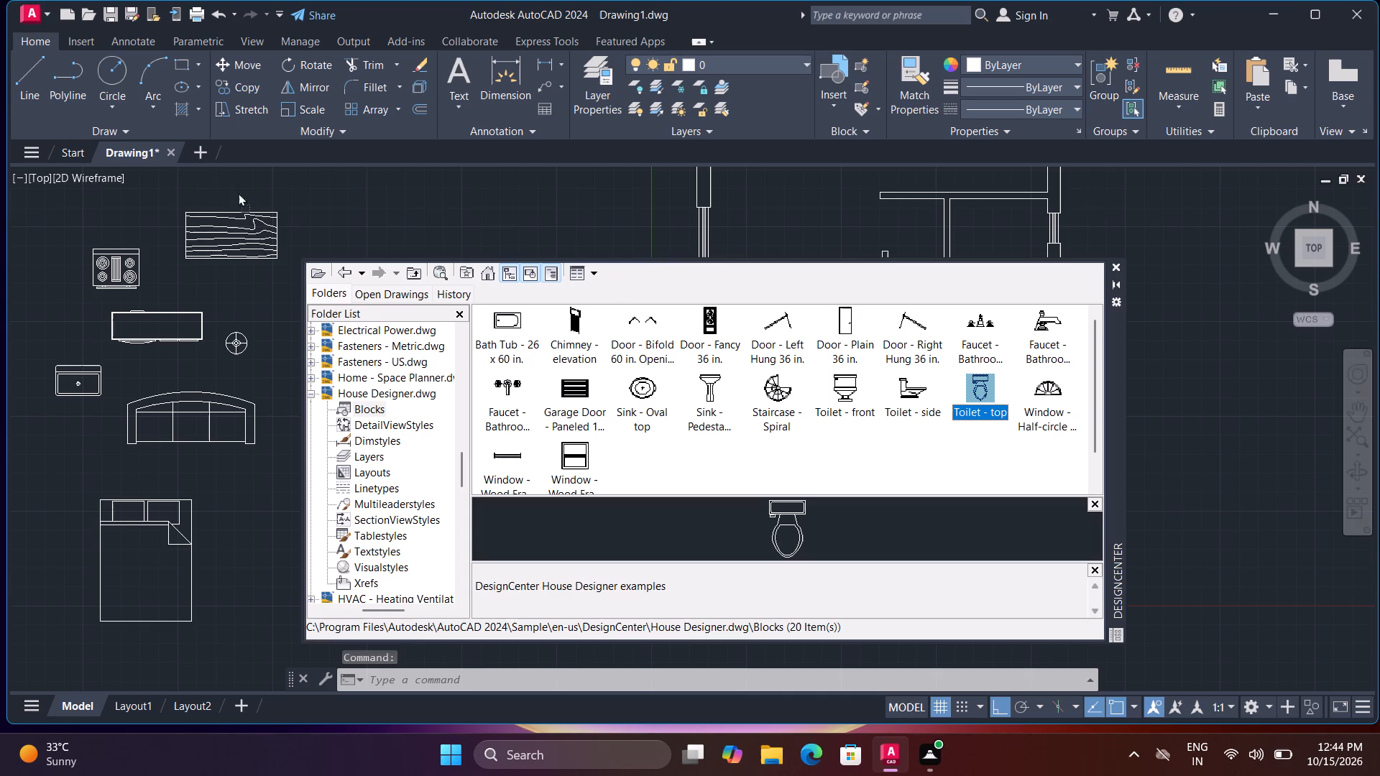
{"action": "left_click_drag", "start_coordinate": [238, 193], "coordinate": [314, 186]}
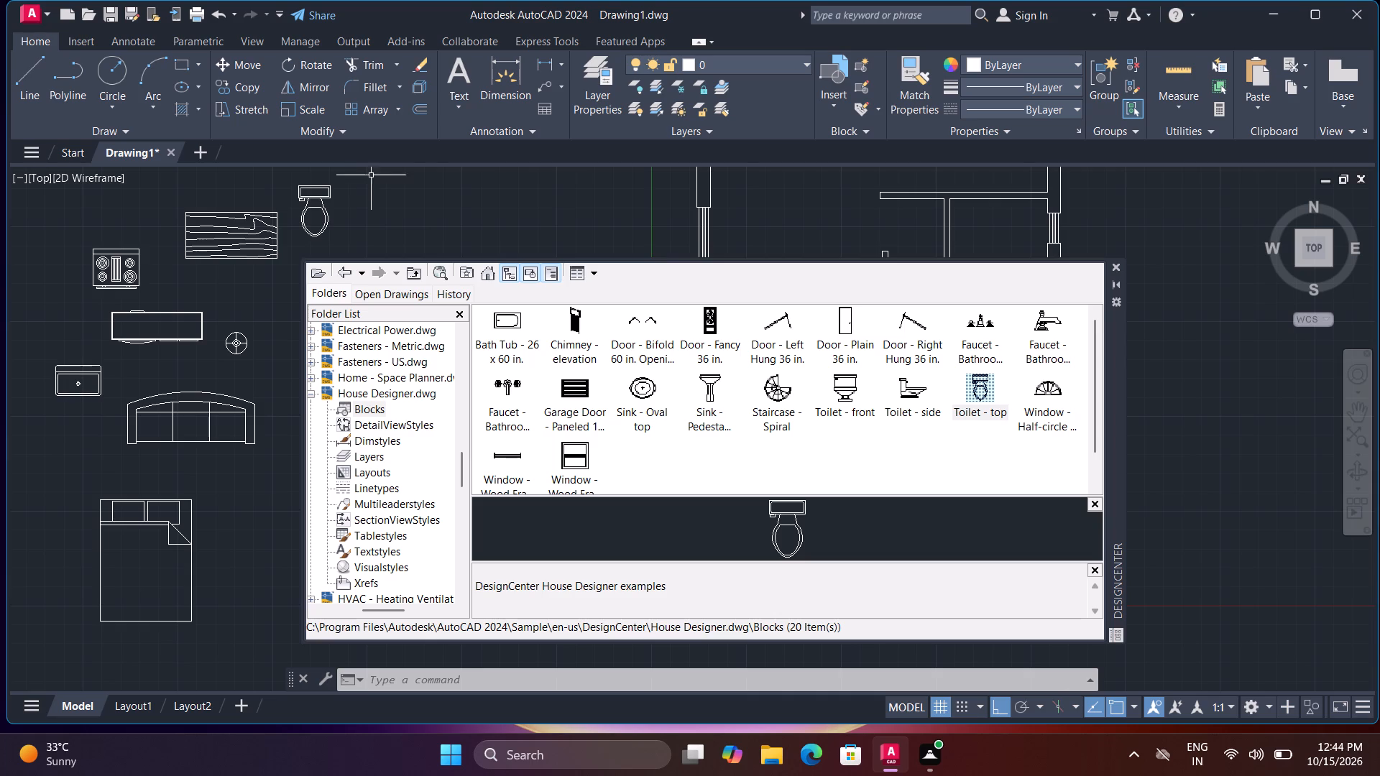
{"action": "left_click", "coordinate": [1116, 265]}
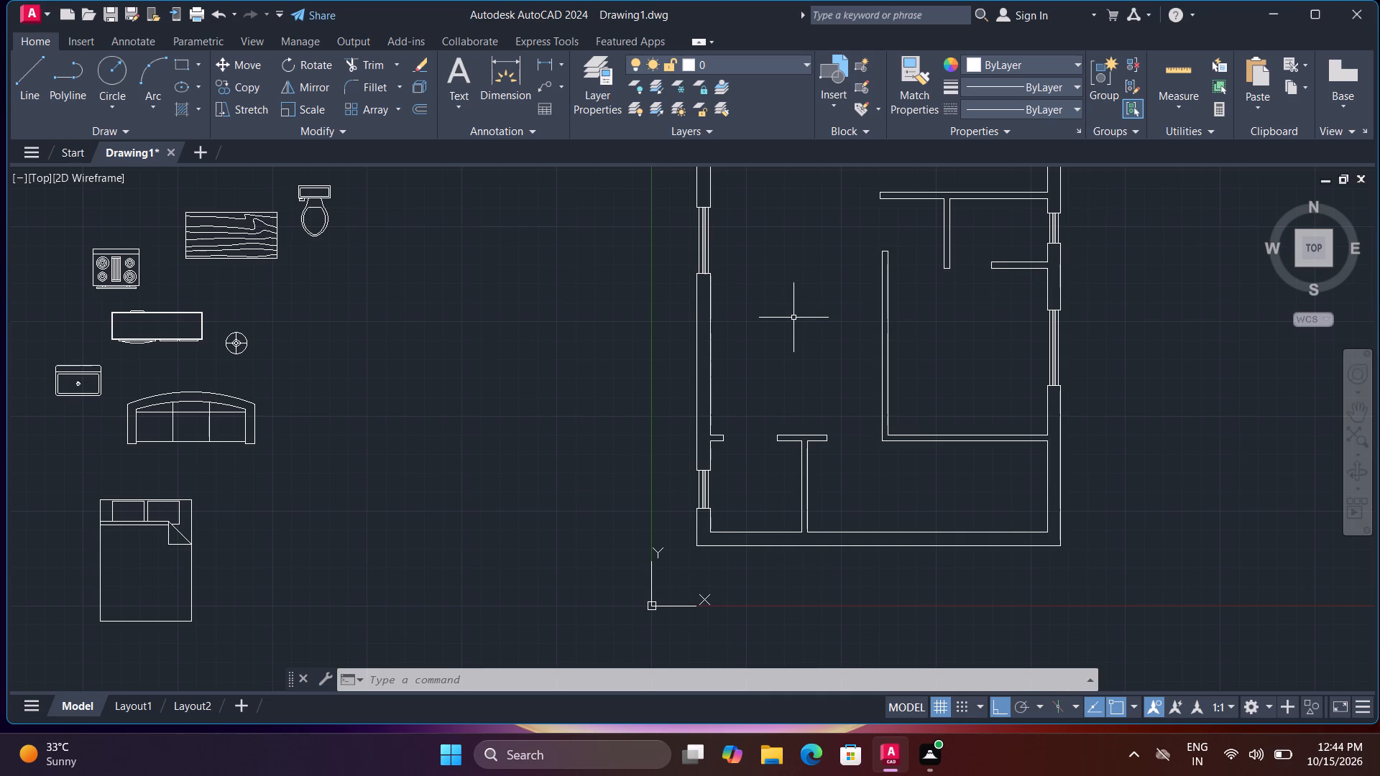
Move the entertainment center horizontally into the open space between the loose furniture and the floor plan.
{"action": "left_click", "coordinate": [193, 313]}
{"action": "key", "text": "m"}
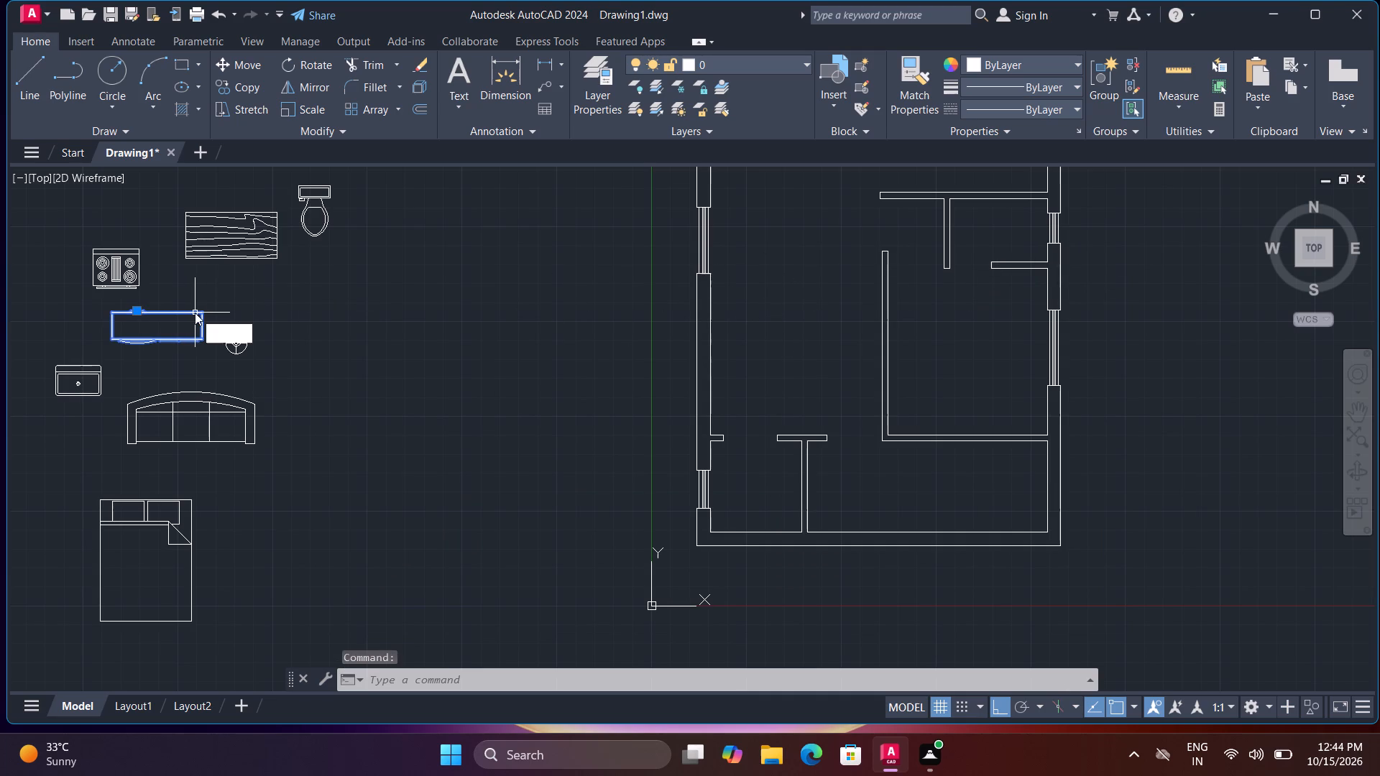
{"action": "key", "text": "space"}
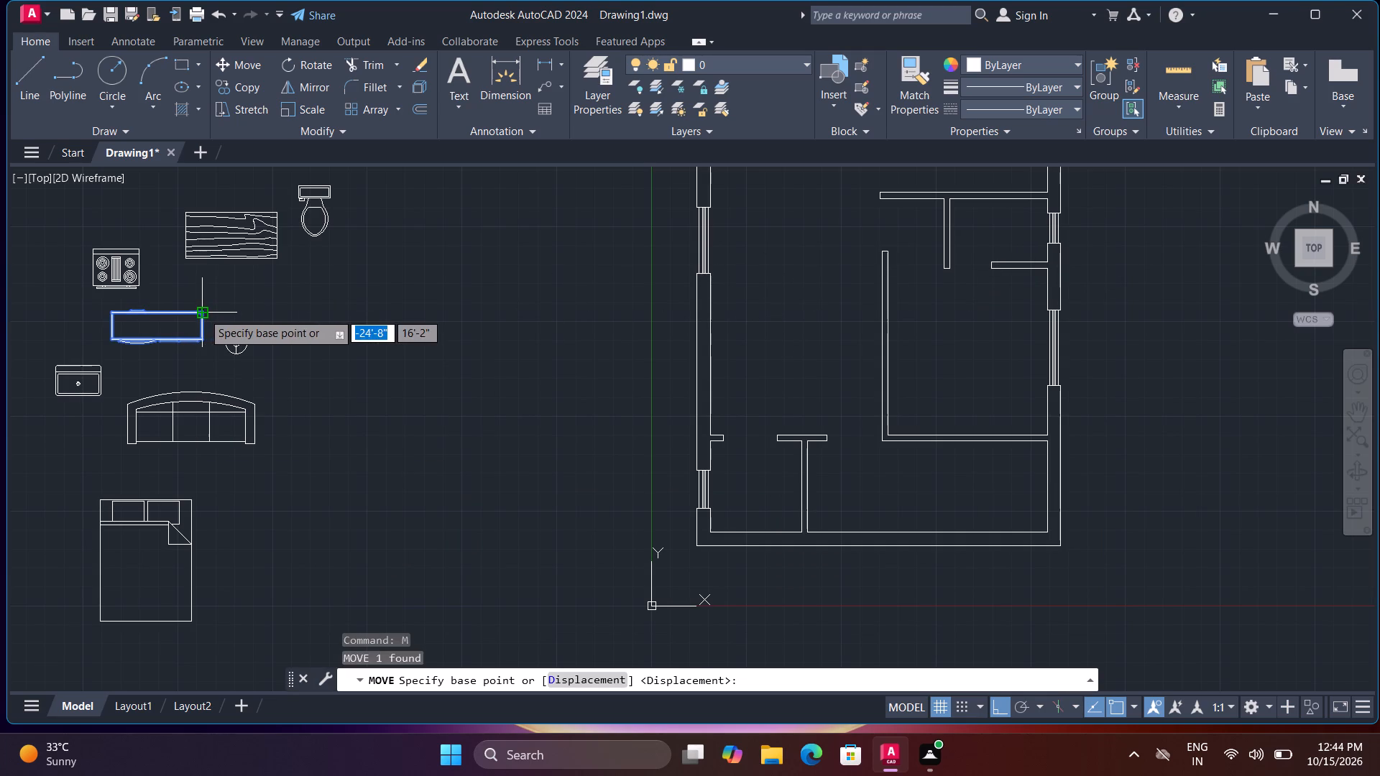
{"action": "left_click_drag", "start_coordinate": [207, 313], "coordinate": [213, 313]}
{"action": "left_click", "coordinate": [533, 341]}
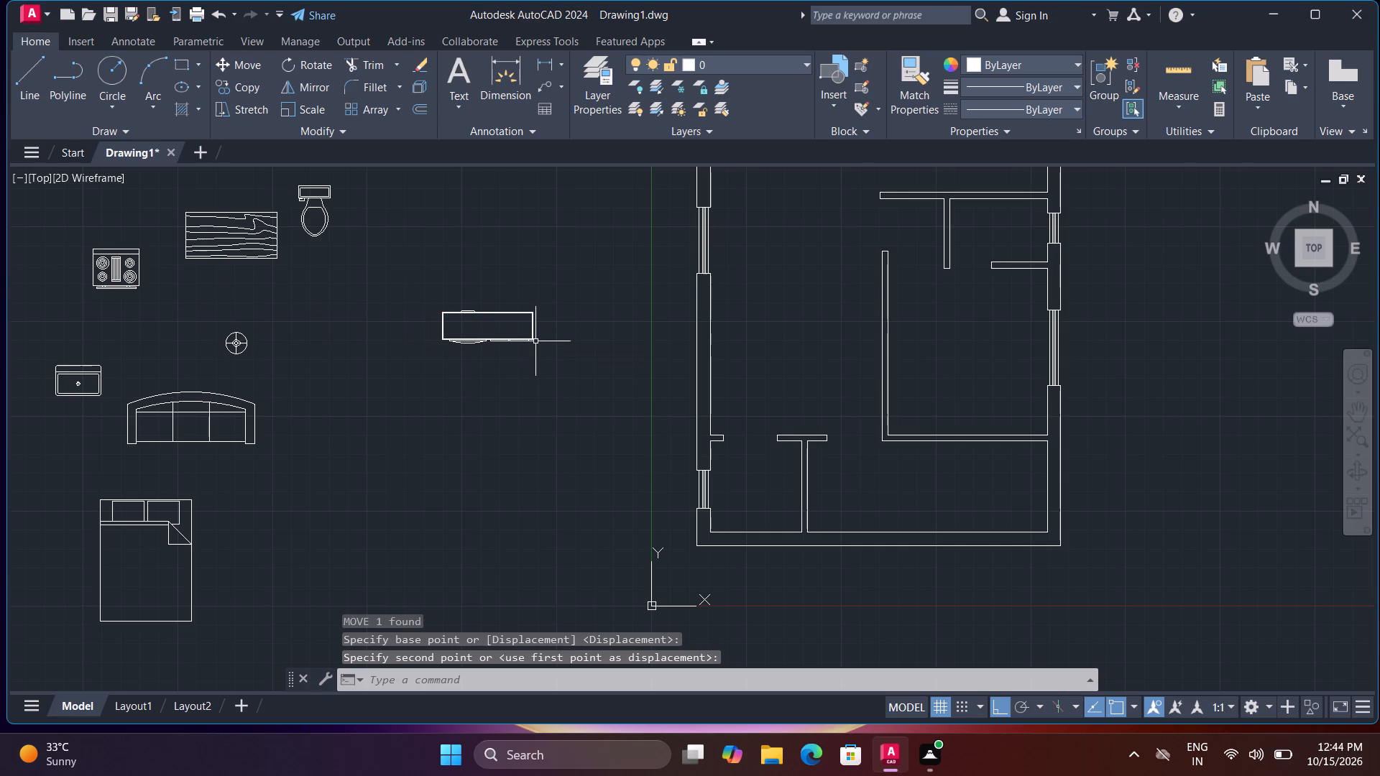
Rotate the entertainment center 90° counterclockwise about its lower right corner so it stands vertically.
{"action": "type", "text": "ro"}
{"action": "key", "text": "space"}
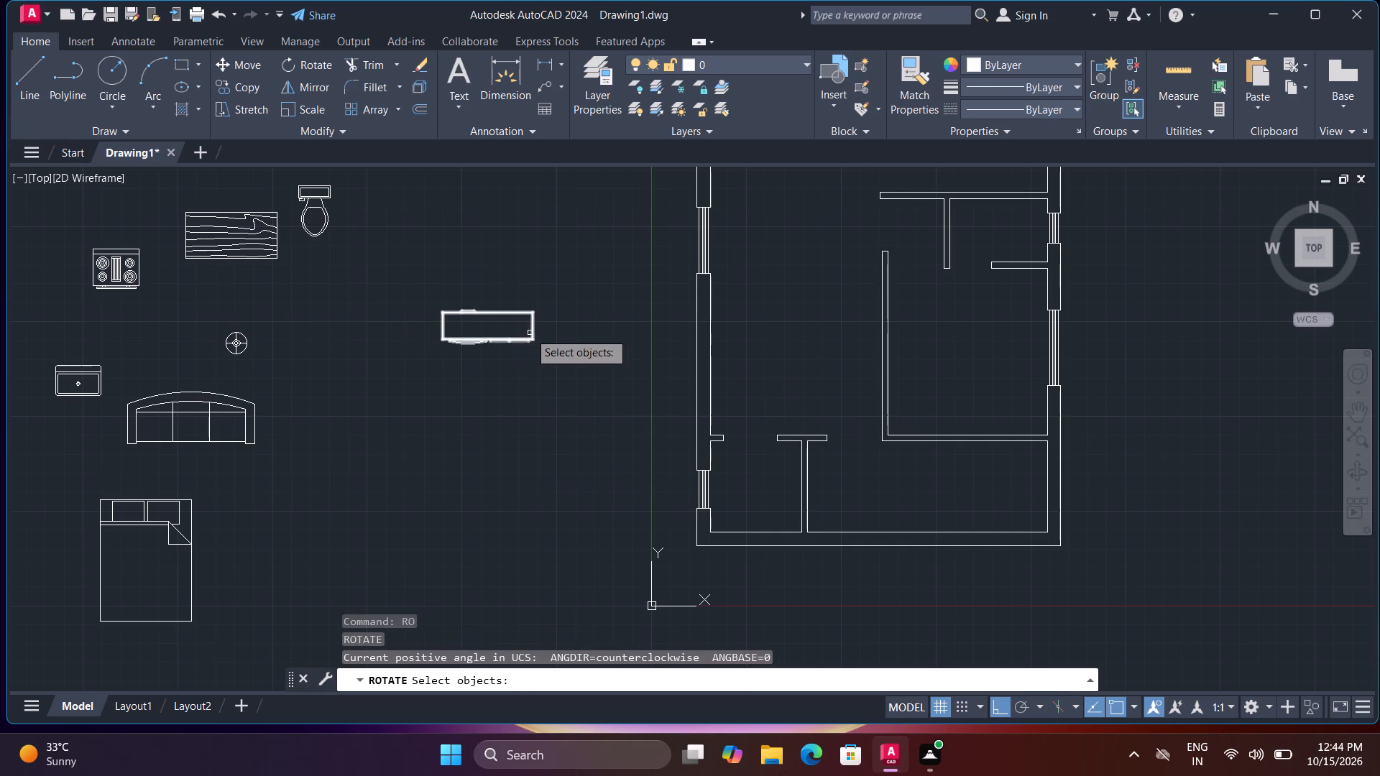
{"action": "left_click", "coordinate": [532, 333]}
{"action": "key", "text": "space"}
{"action": "left_click", "coordinate": [532, 335]}
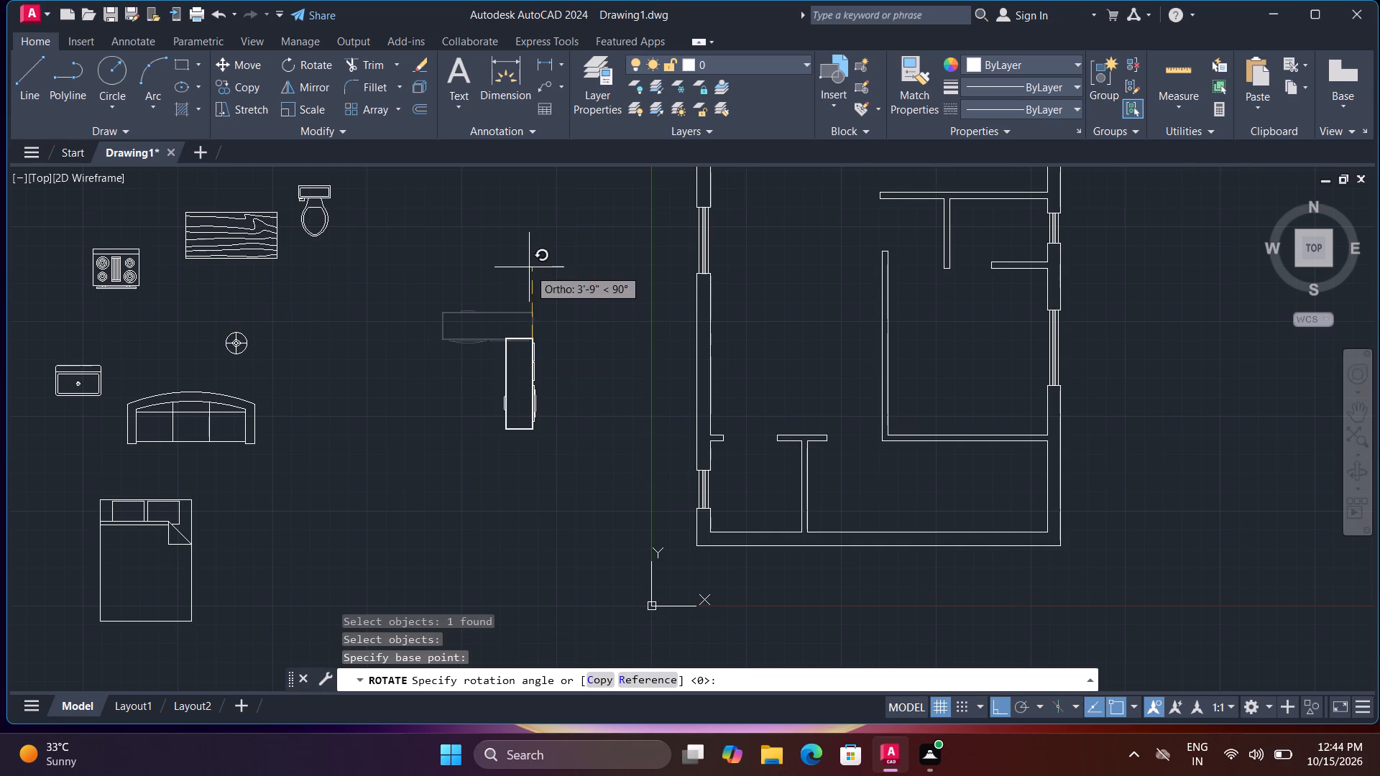
{"action": "left_click", "coordinate": [530, 256]}
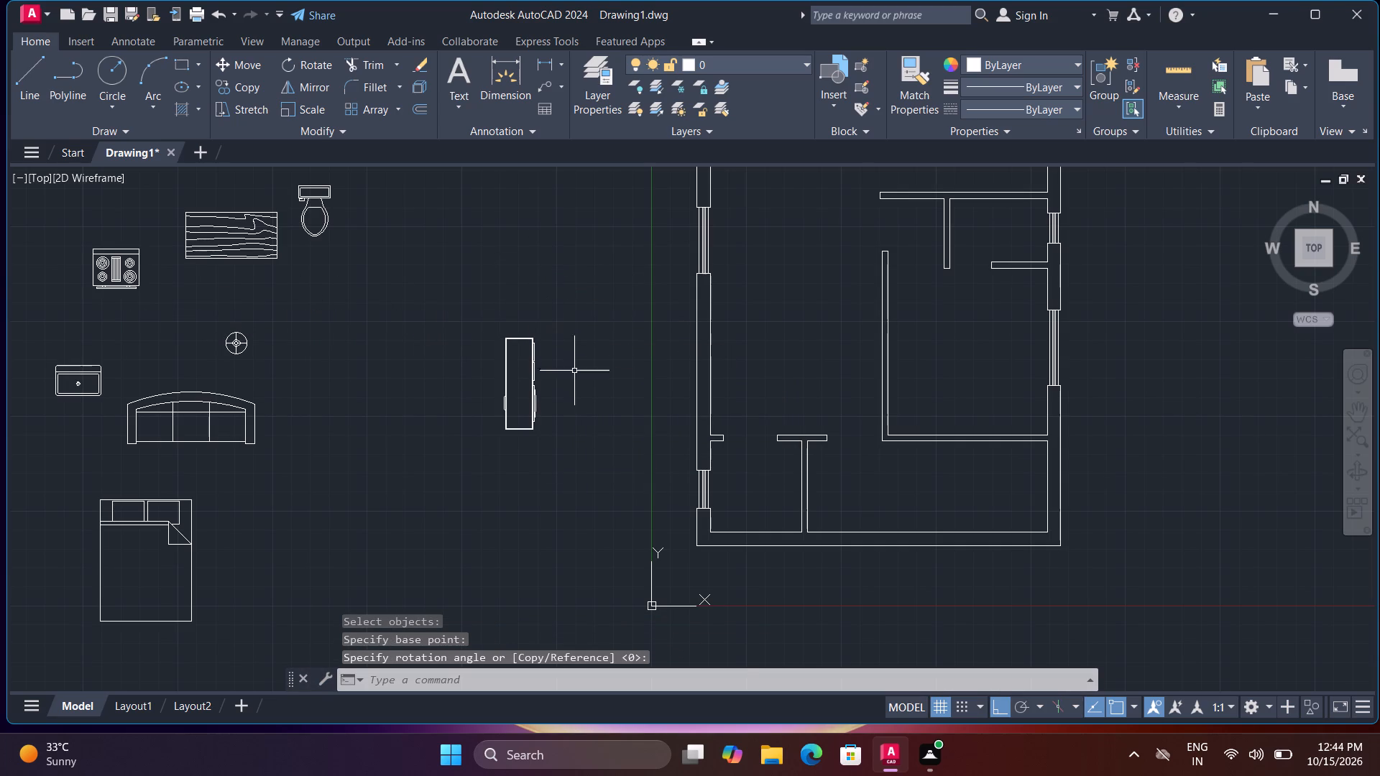
With Ortho off, move the entertainment center against the left outer wall's inner face, just above the short partition stub.
{"action": "left_click", "coordinate": [508, 338]}
{"action": "type", "text": "m"}
{"action": "key", "text": "space"}
{"action": "left_click", "coordinate": [508, 338]}
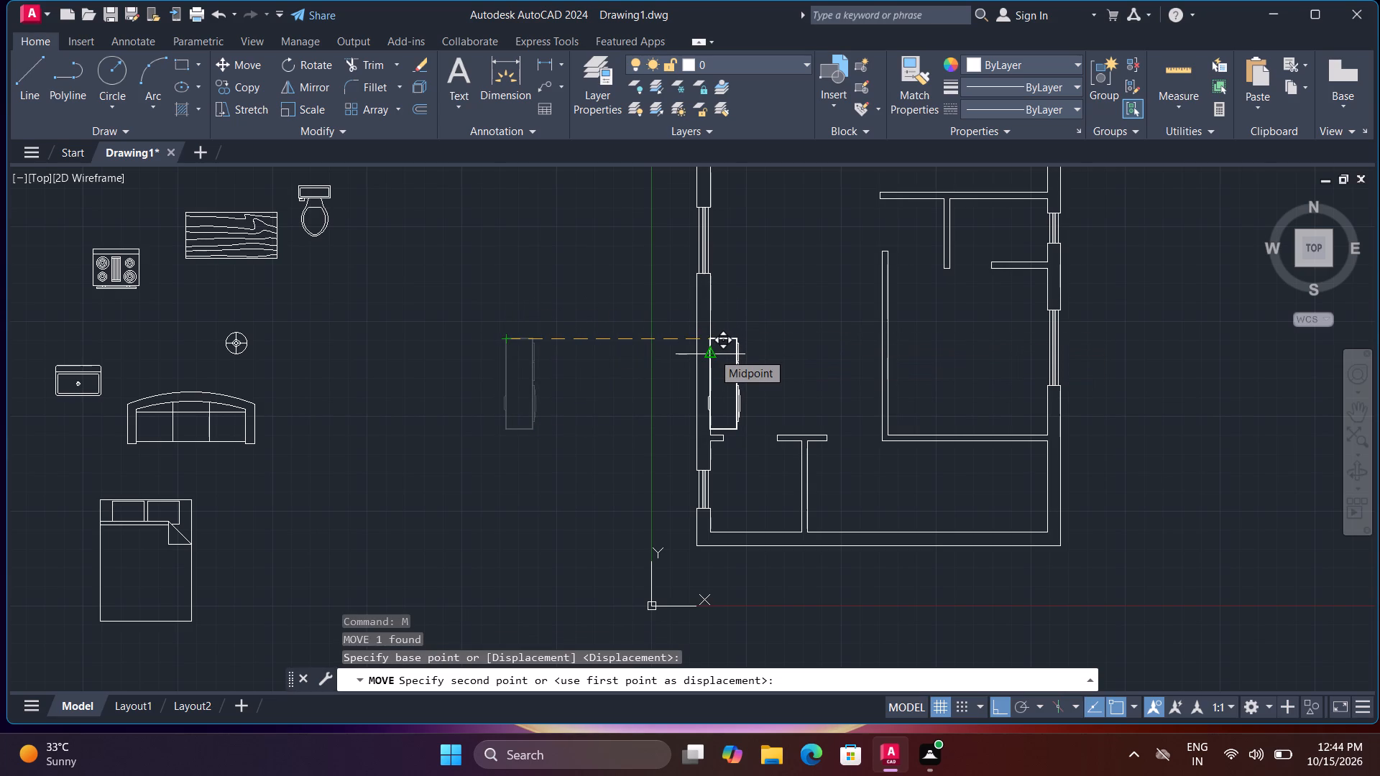
{"action": "scroll", "coordinate": [713, 353], "scroll_direction": "up", "scroll_amount": 2}
{"action": "scroll", "coordinate": [729, 287], "scroll_direction": "down", "scroll_amount": 2}
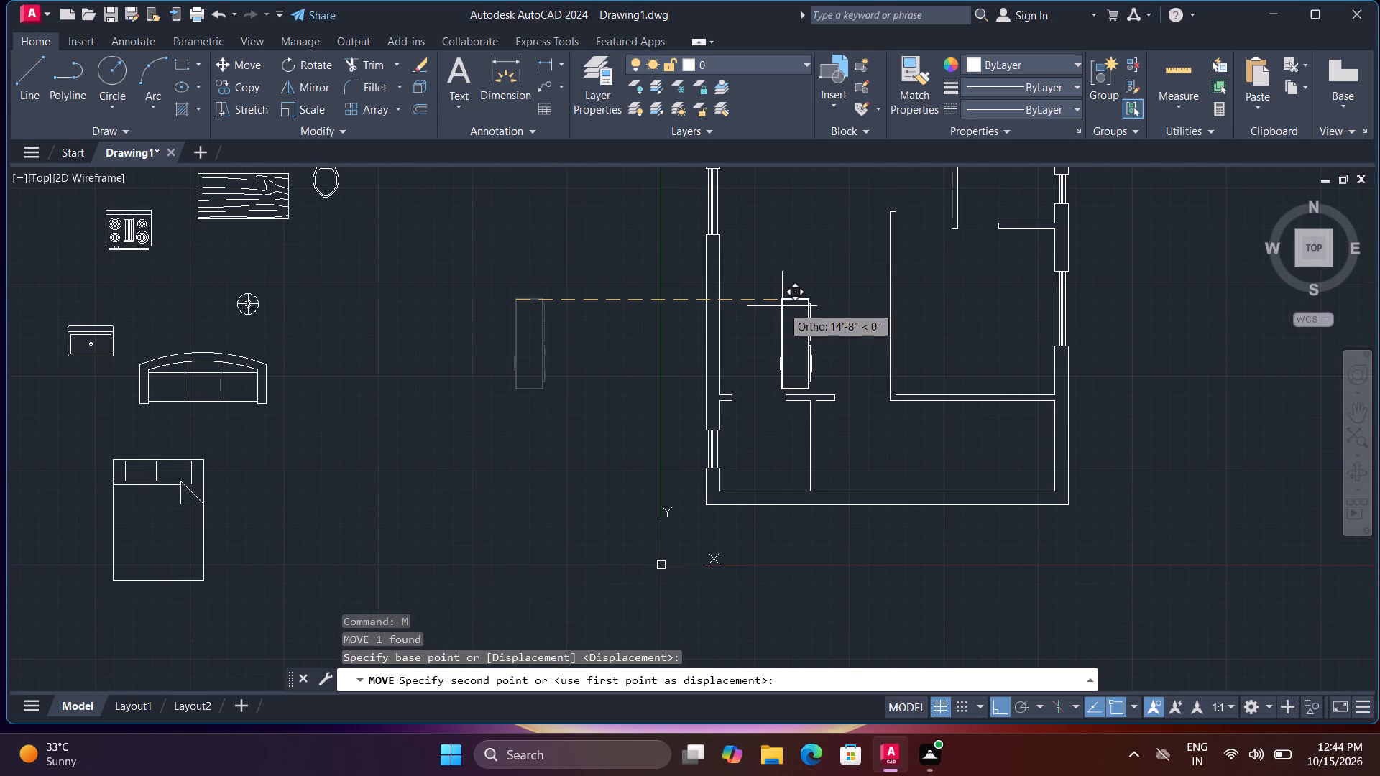
{"action": "key", "text": "F8"}
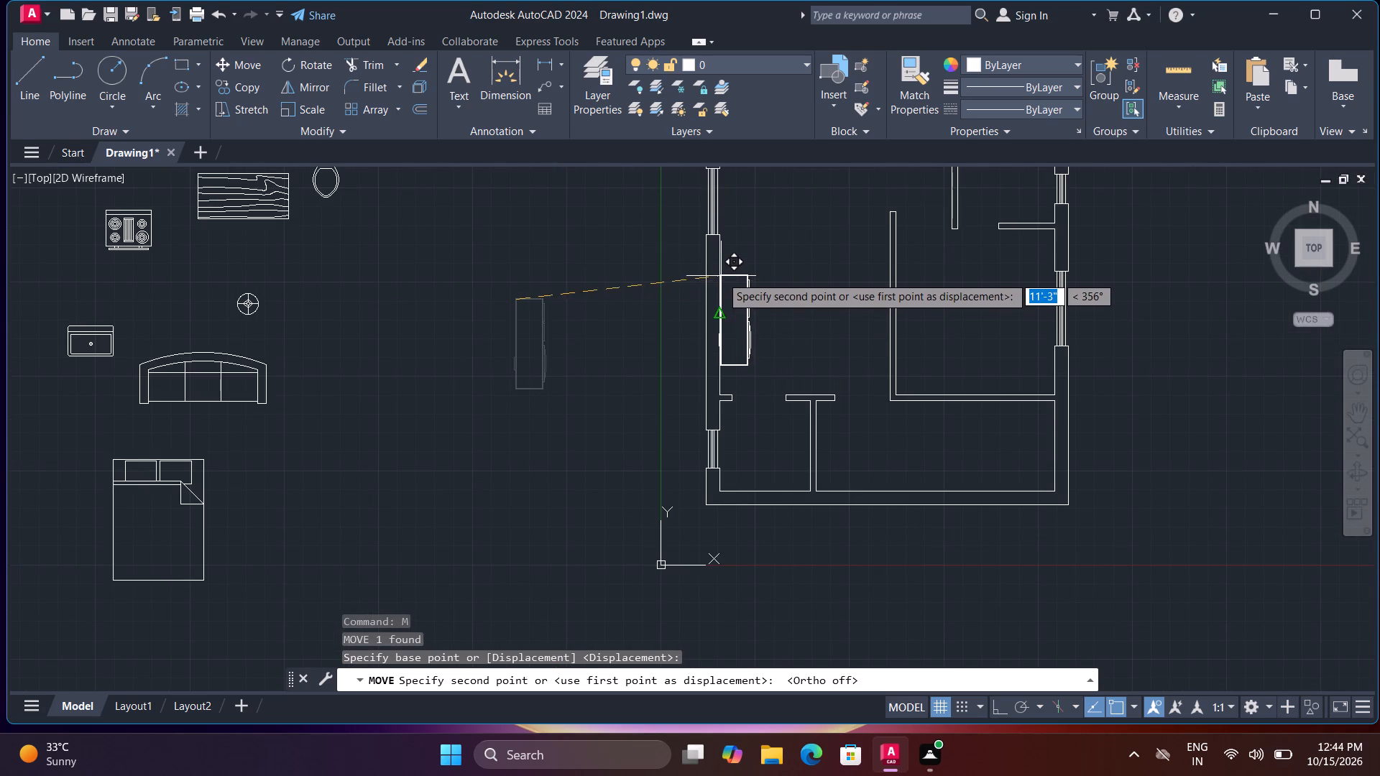
{"action": "left_click", "coordinate": [598, 286]}
{"action": "type", "text": "m"}
{"action": "key", "text": "space"}
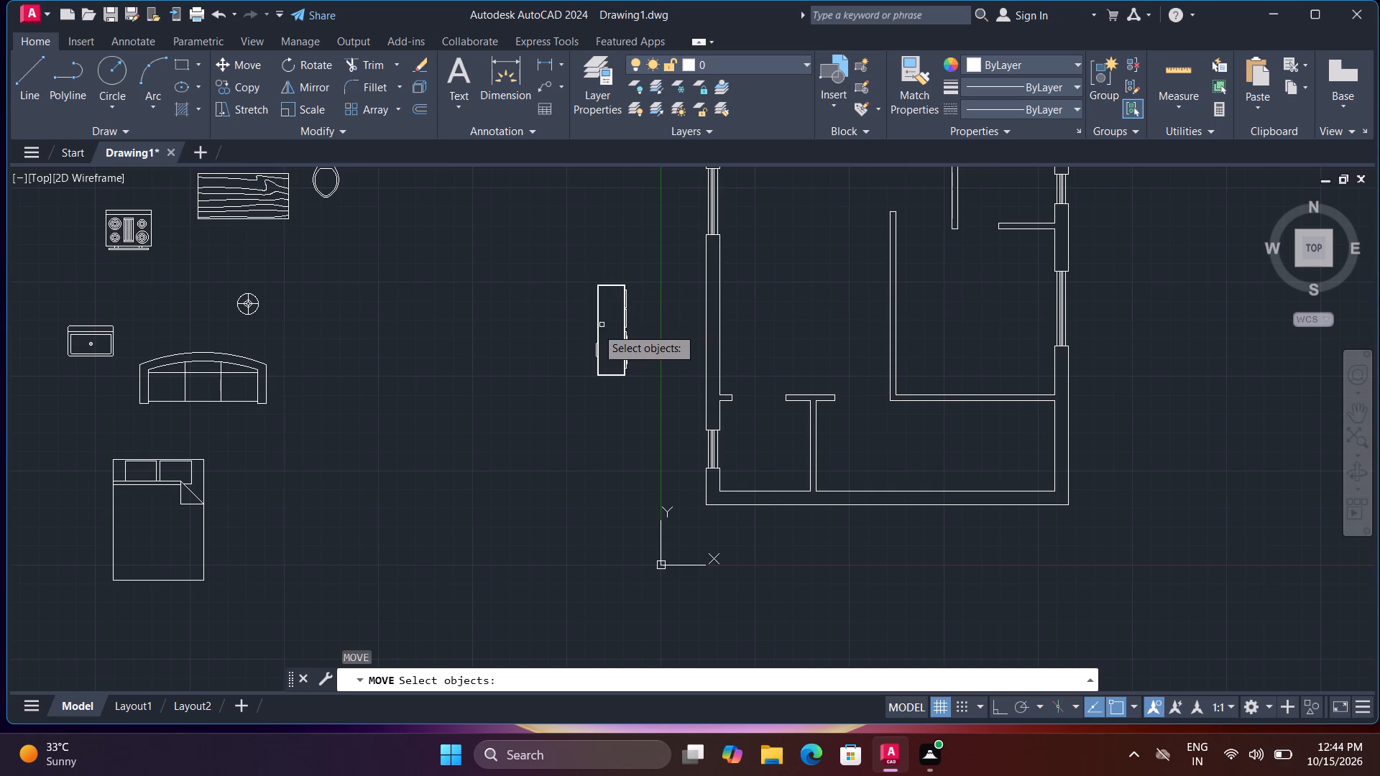
{"action": "left_click", "coordinate": [599, 331]}
{"action": "key", "text": "space"}
{"action": "left_click", "coordinate": [599, 327]}
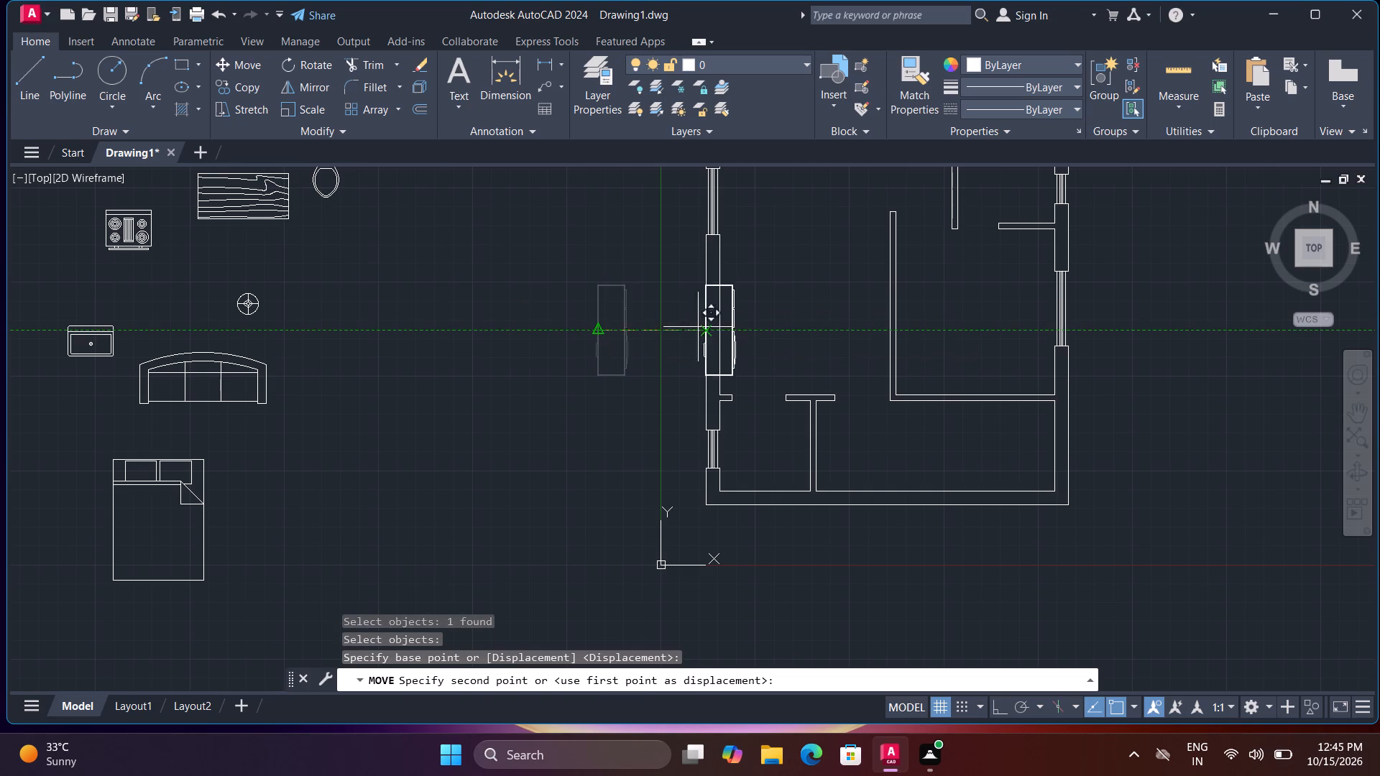
{"action": "left_click", "coordinate": [720, 328]}
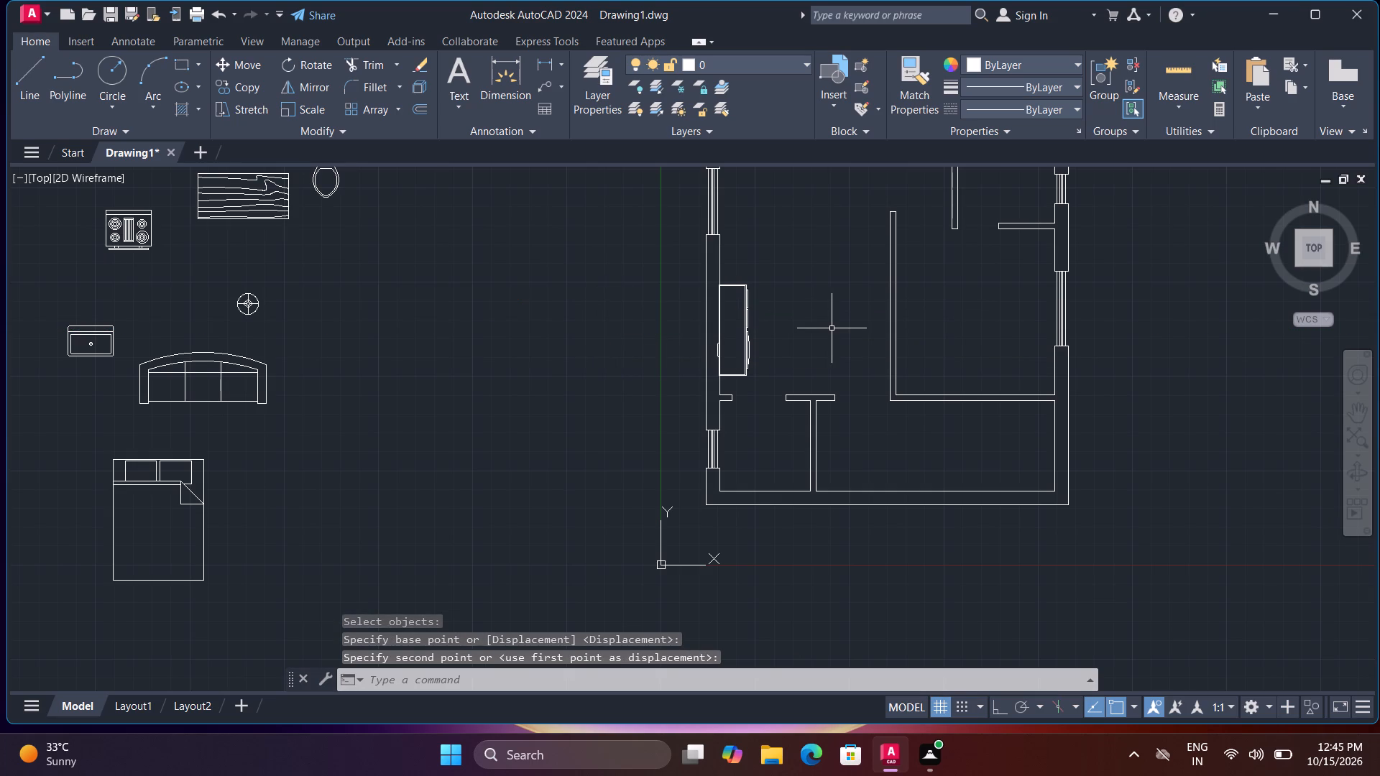
Scale the entertainment center down slightly about its upper left corner on the wall face.
{"action": "left_click", "coordinate": [750, 308]}
{"action": "left_click", "coordinate": [747, 307]}
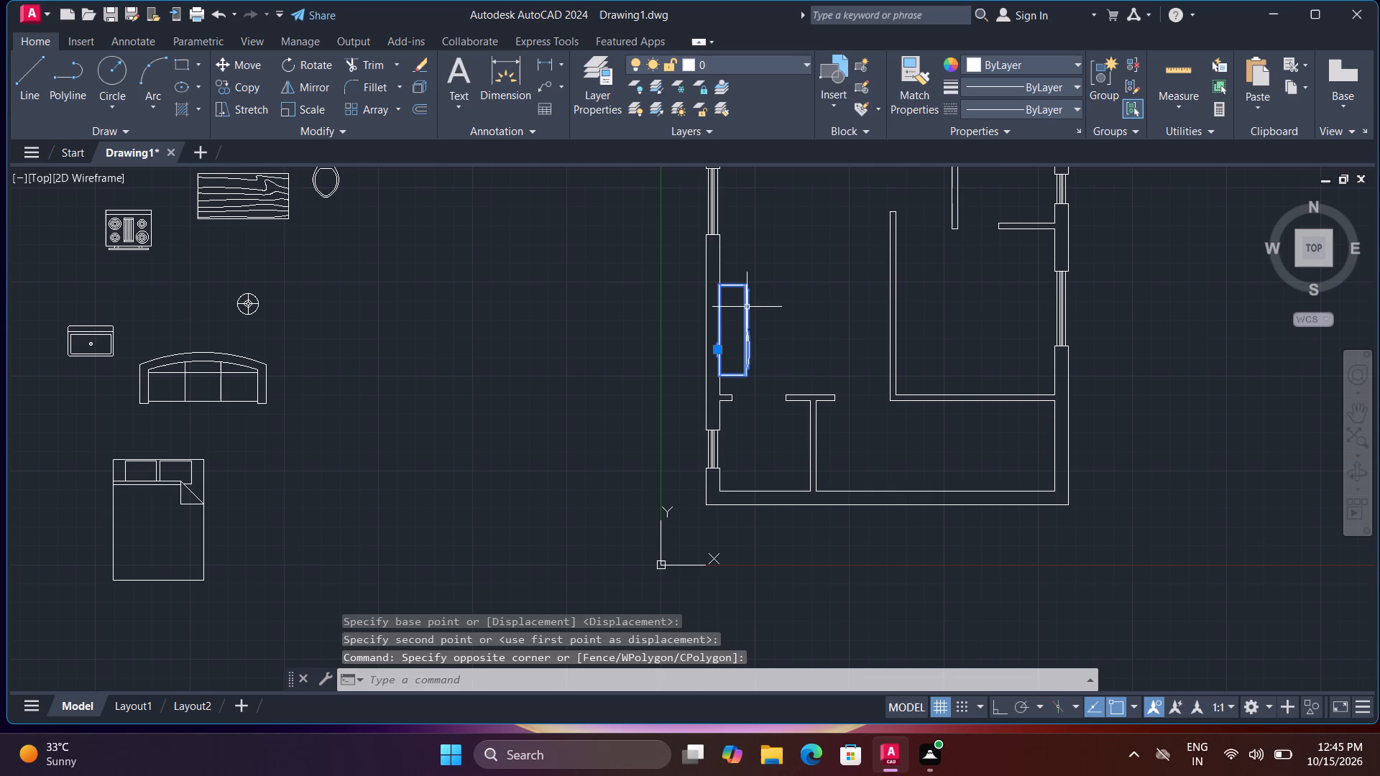
{"action": "type", "text": "sc"}
{"action": "key", "text": "space"}
{"action": "scroll", "coordinate": [747, 307], "scroll_direction": "up", "scroll_amount": 2}
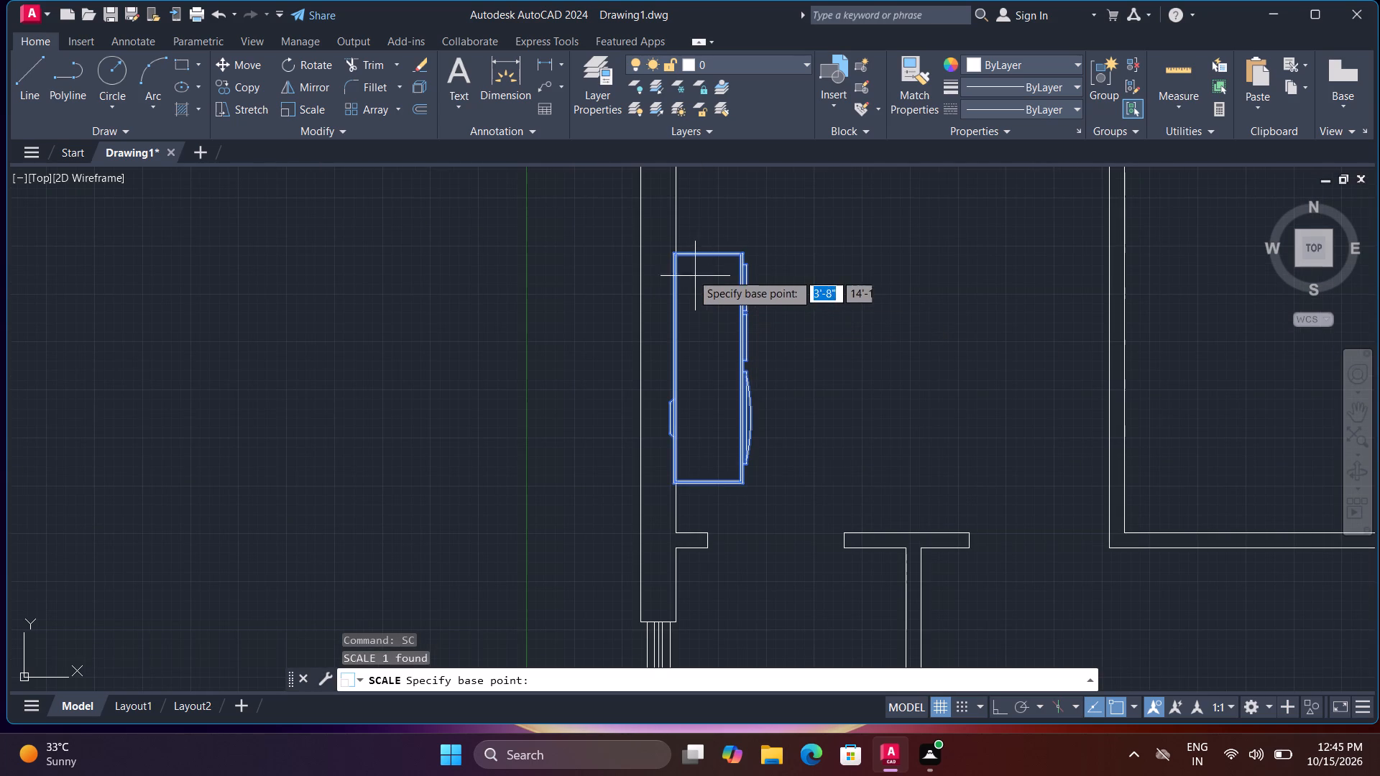
{"action": "left_click", "coordinate": [675, 257]}
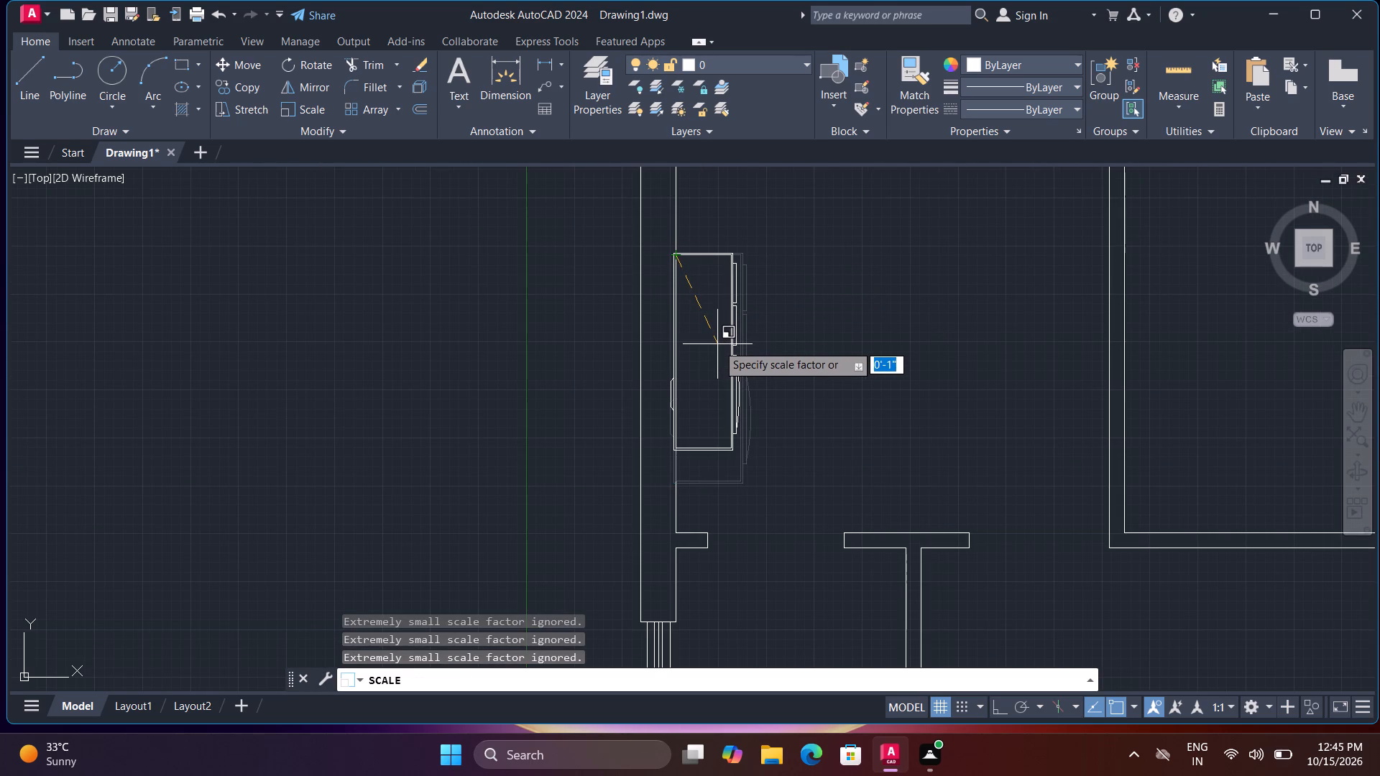
{"action": "left_click", "coordinate": [717, 344]}
{"action": "scroll", "coordinate": [753, 348], "scroll_direction": "down", "scroll_amount": 2}
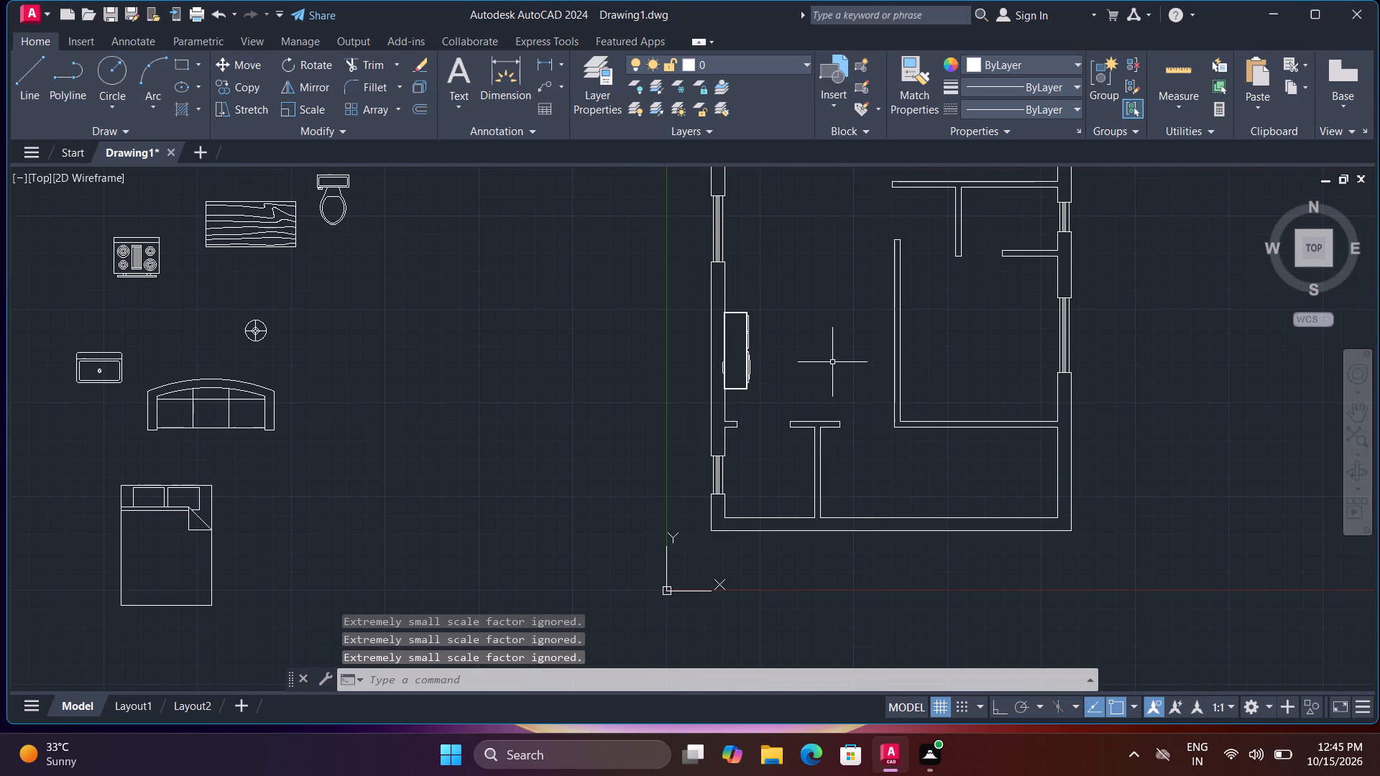
{"action": "key", "text": "Escape"}
Rotate the three-seat sofa 90° clockwise so its curved back faces right.
{"action": "left_click", "coordinate": [275, 396]}
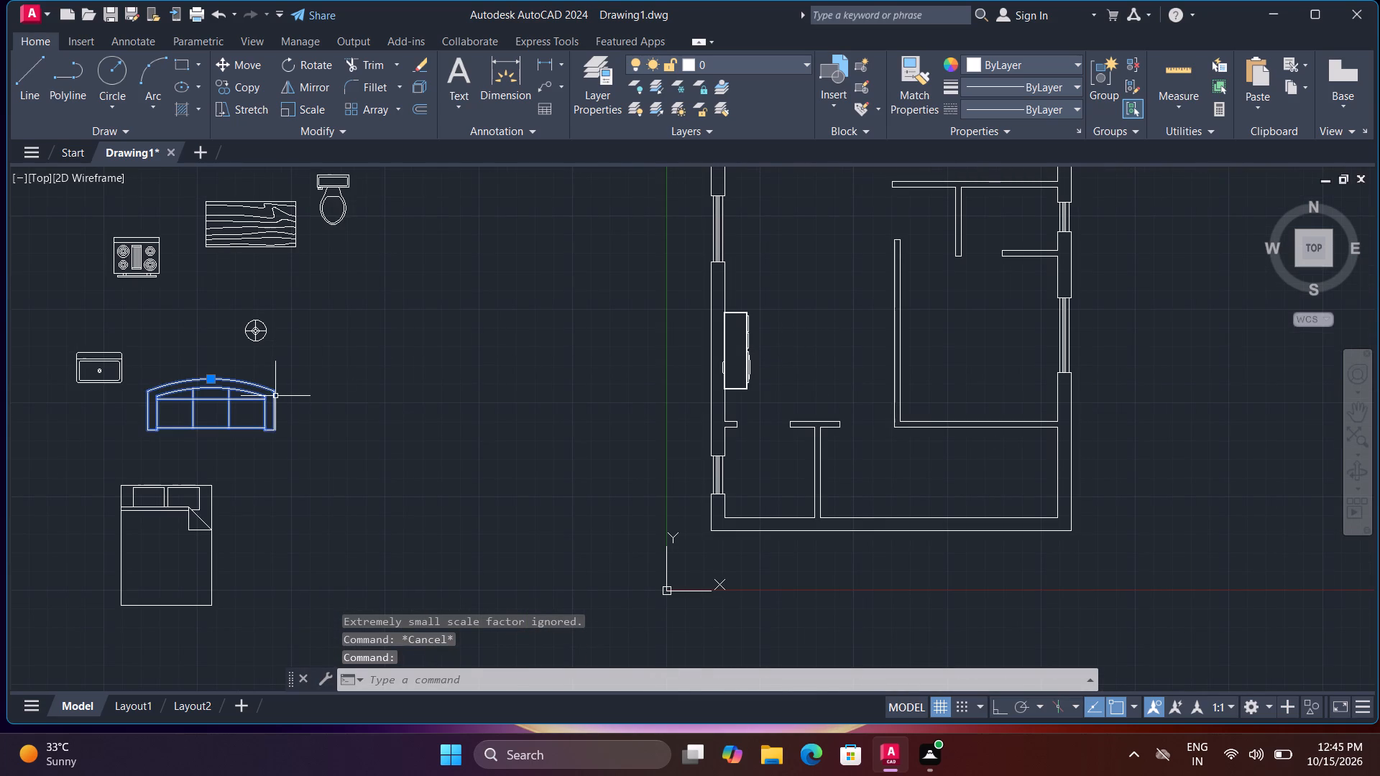
{"action": "type", "text": "ro"}
{"action": "key", "text": "space"}
{"action": "left_click", "coordinate": [275, 396]}
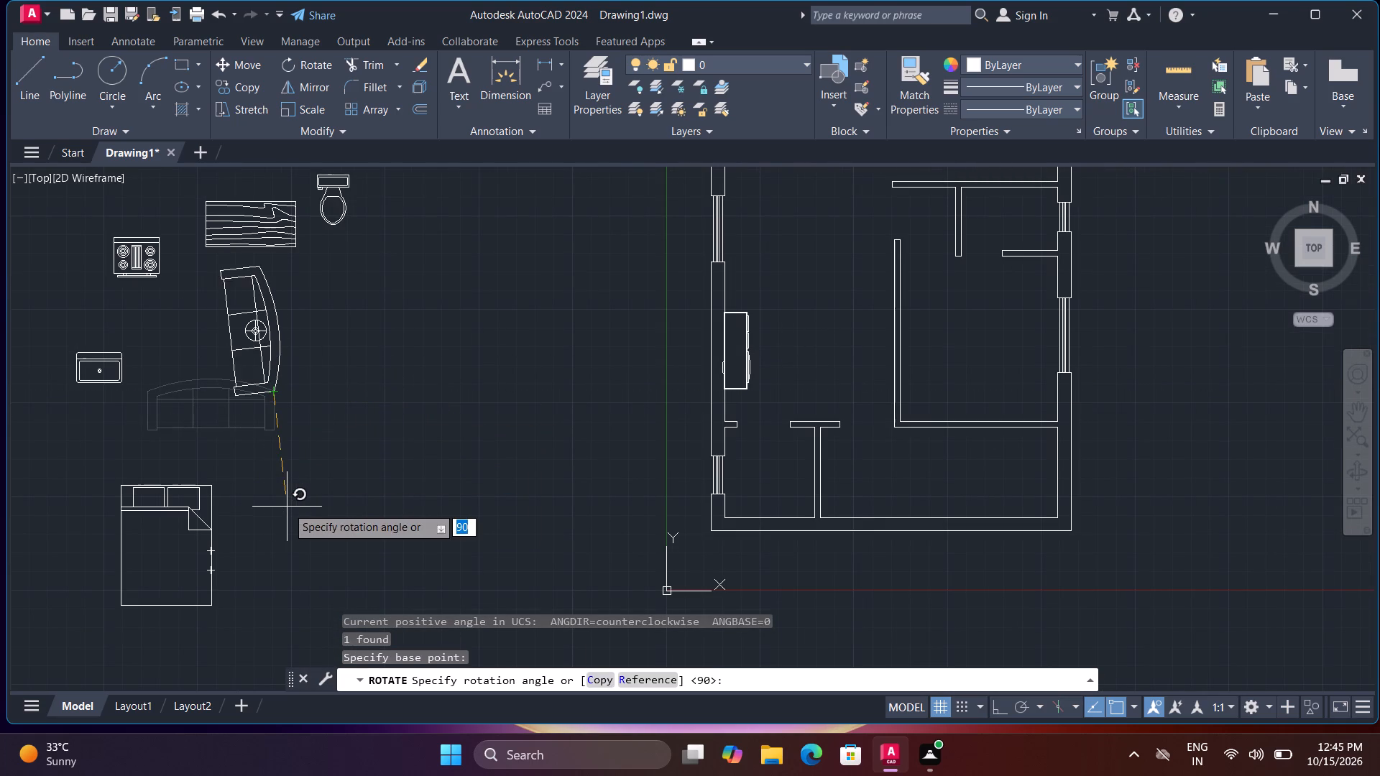
{"action": "left_click", "coordinate": [275, 507]}
Move the sofa by the middle of its back to the midpoint of the long vertical partition opposite the entertainment center.
{"action": "left_click", "coordinate": [264, 382]}
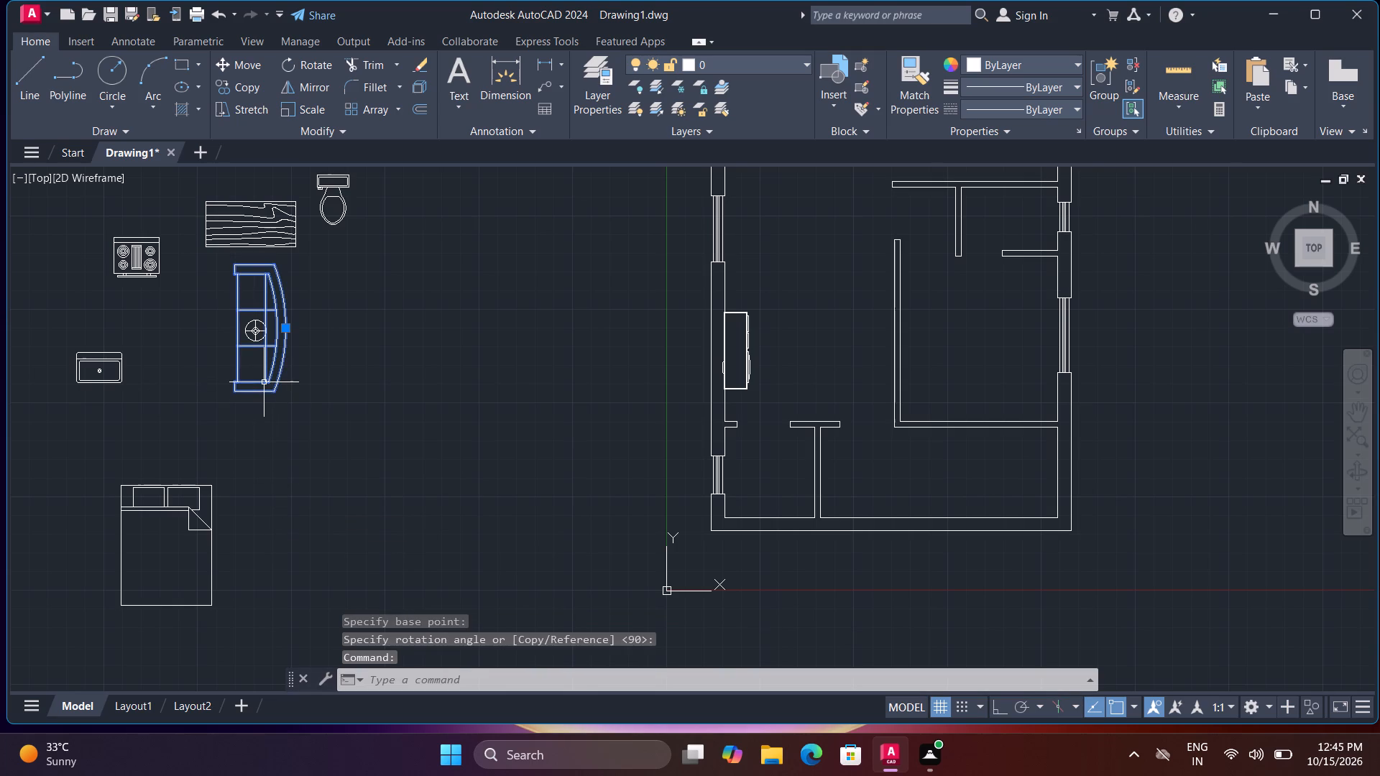
{"action": "type", "text": "m"}
{"action": "key", "text": "space"}
{"action": "left_click", "coordinate": [283, 329]}
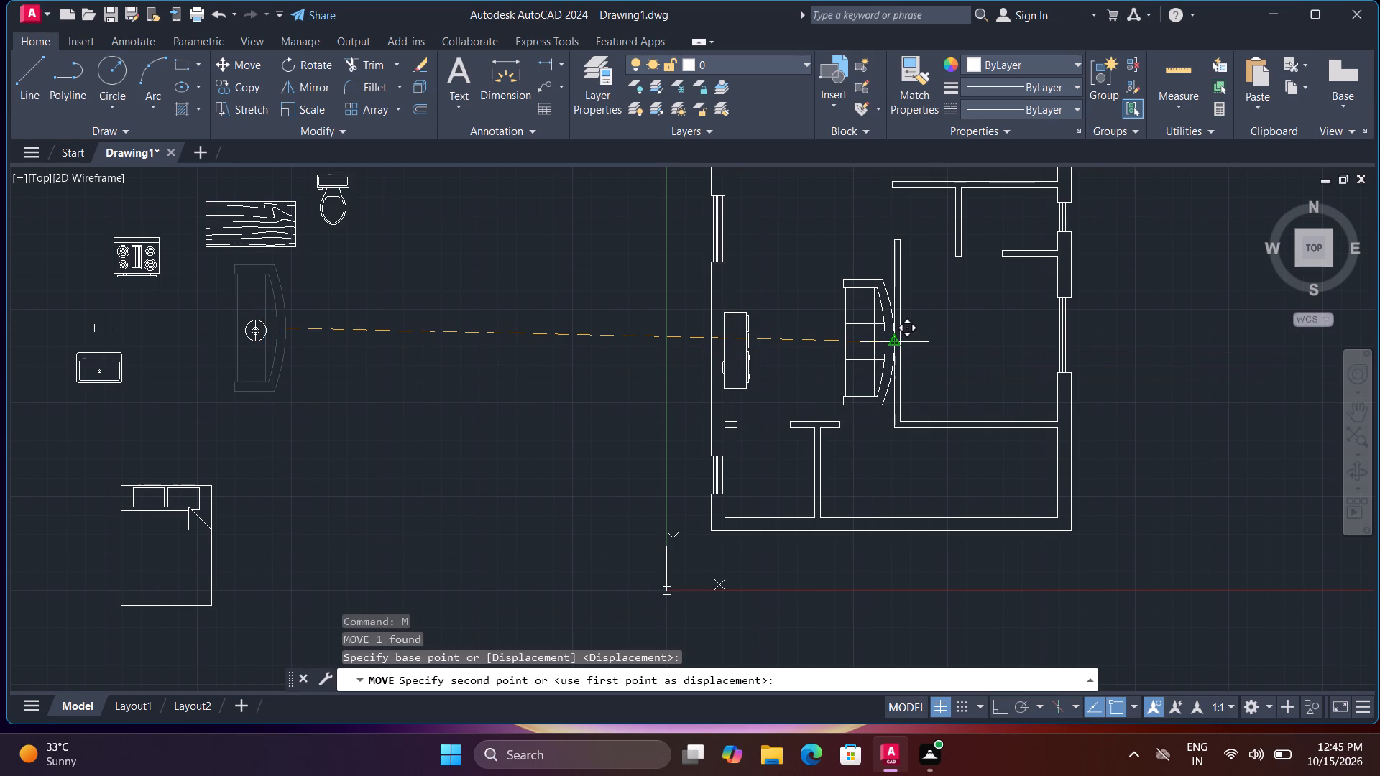
{"action": "left_click", "coordinate": [891, 340]}
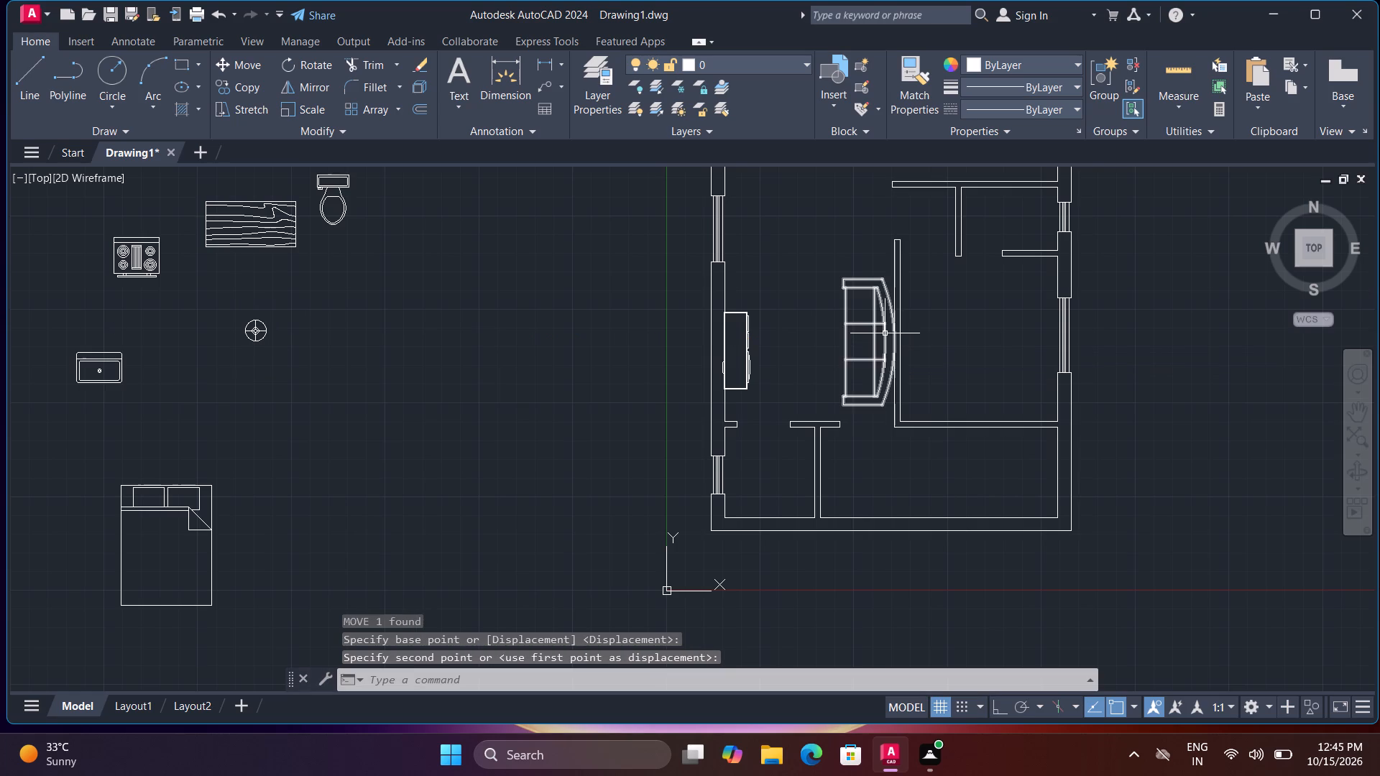
Scale the sofa down about the vertical partition's midpoint to better fit the living area.
{"action": "left_click", "coordinate": [885, 333]}
{"action": "type", "text": "sc"}
{"action": "key", "text": "space"}
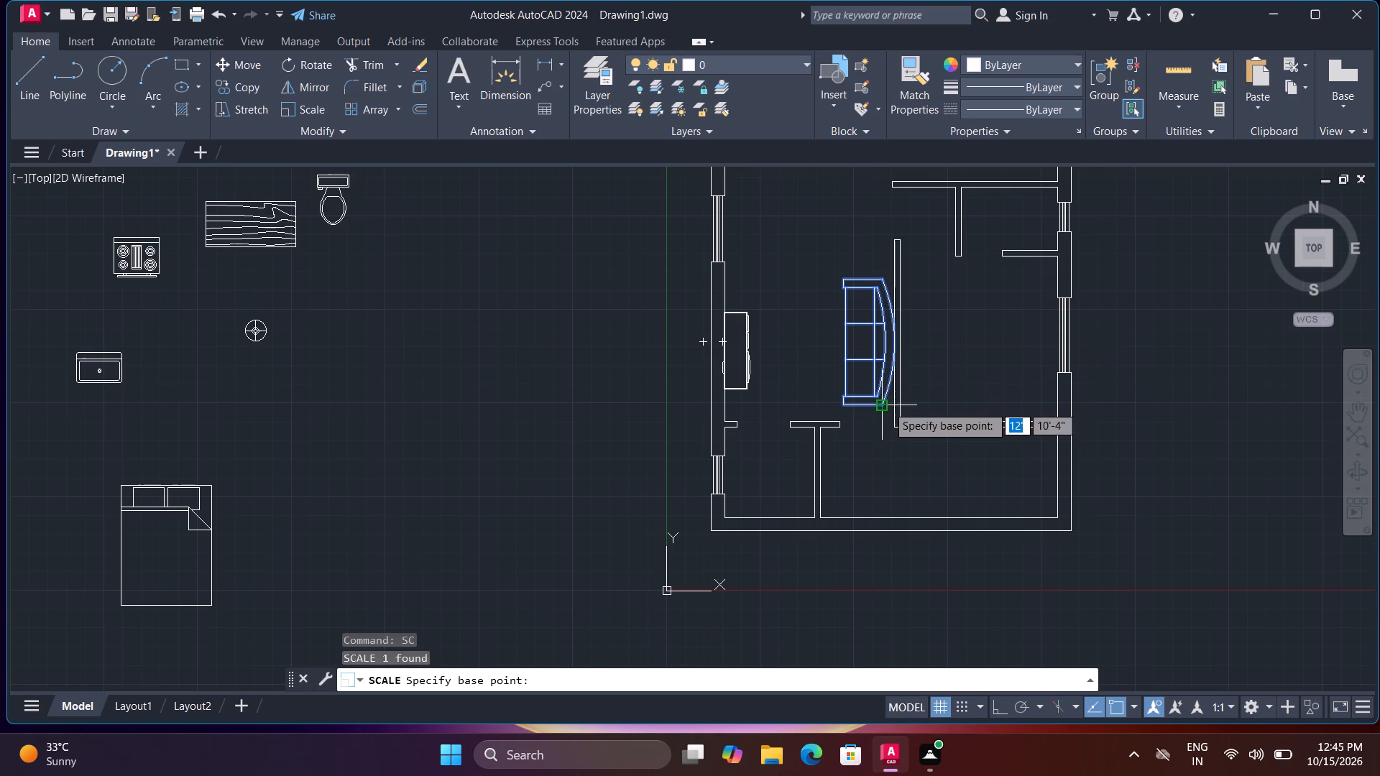
{"action": "left_click", "coordinate": [898, 338]}
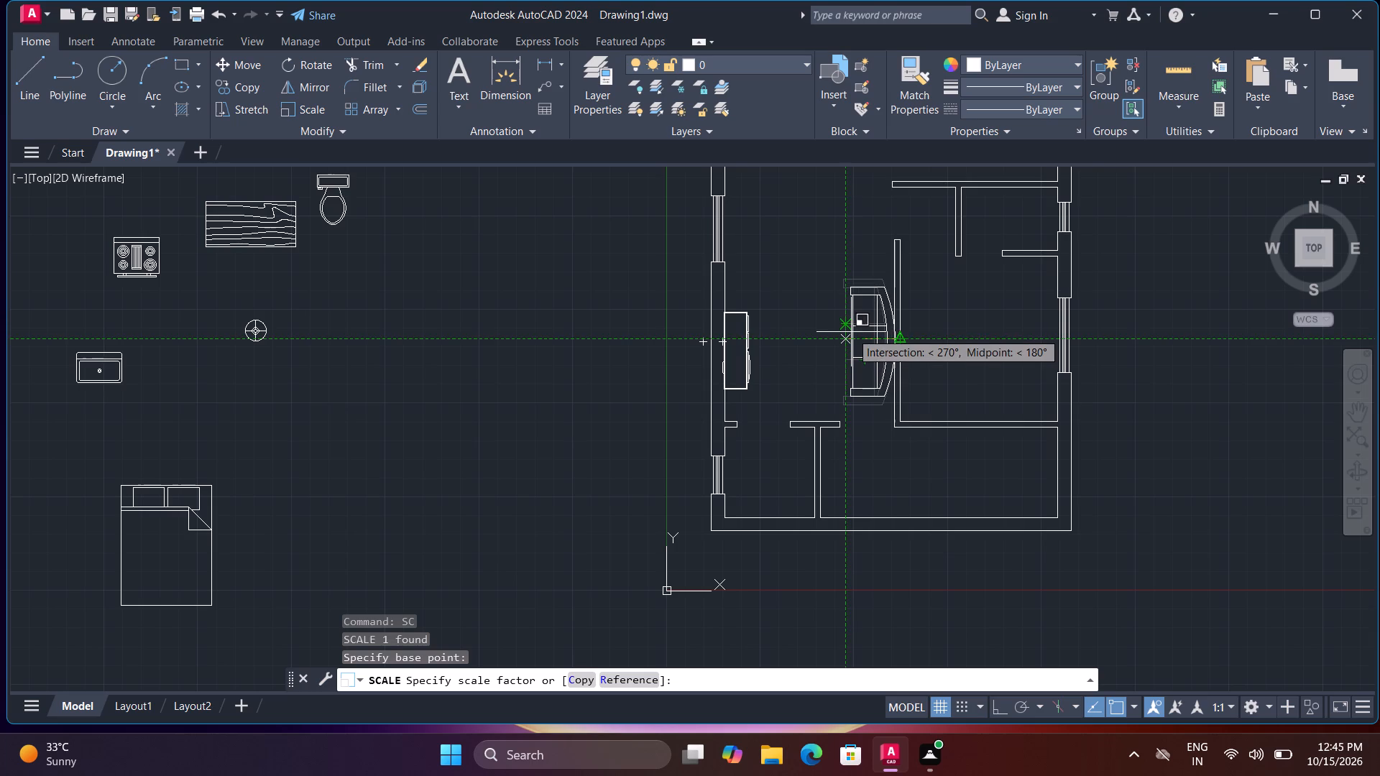
{"action": "scroll", "coordinate": [851, 332], "scroll_direction": "up", "scroll_amount": 2}
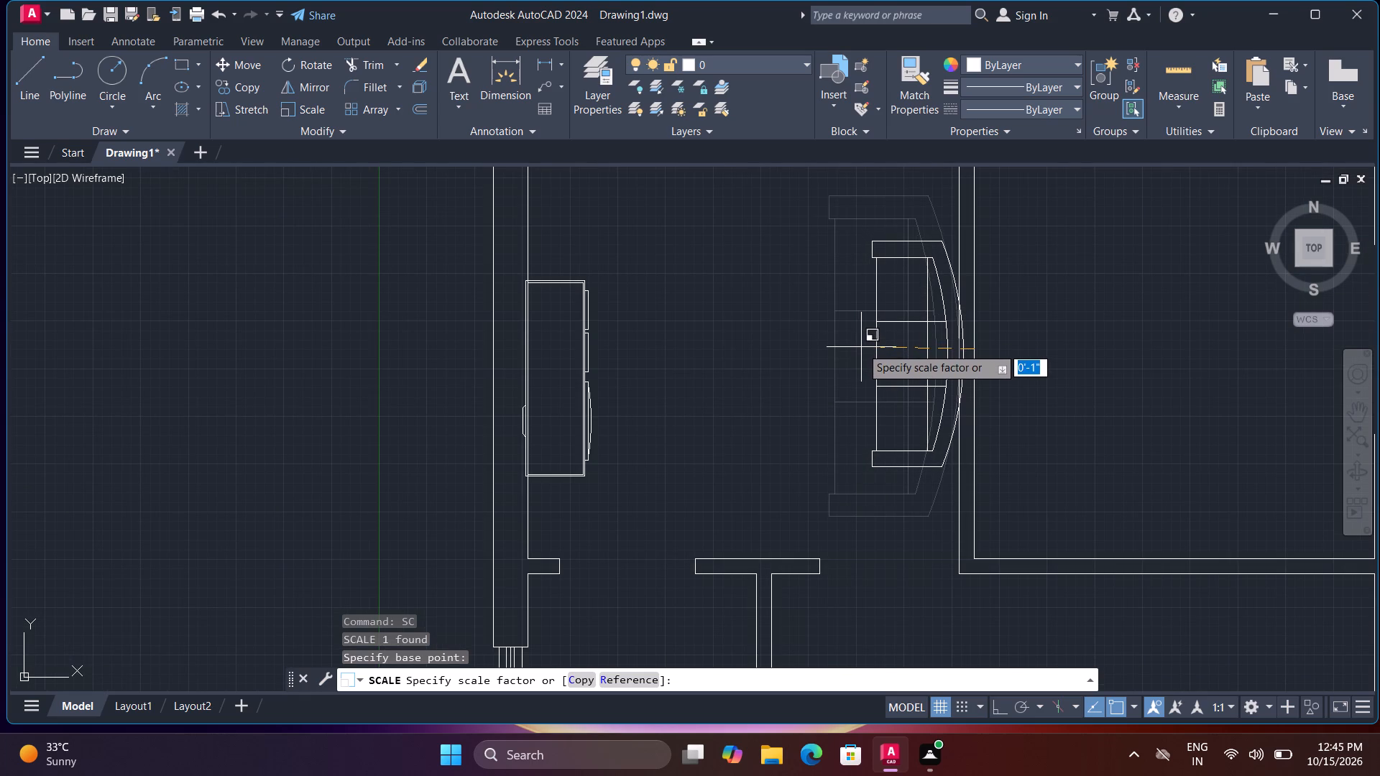
{"action": "left_click", "coordinate": [861, 347]}
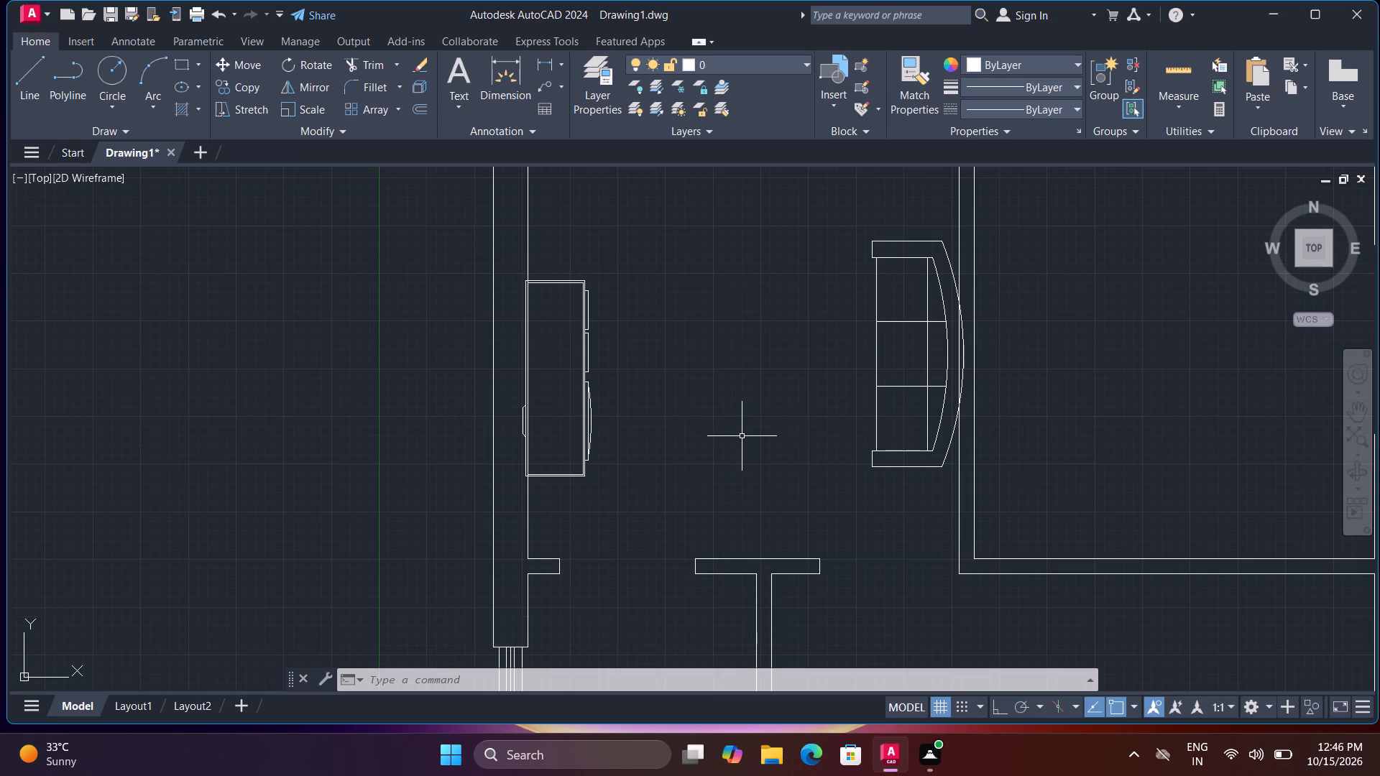
Move the scaled sofa so the middle of its back touches the vertical partition's living-area face.
{"action": "key", "text": "m"}
{"action": "key", "text": "space"}
{"action": "left_click", "coordinate": [908, 453]}
{"action": "key", "text": "space"}
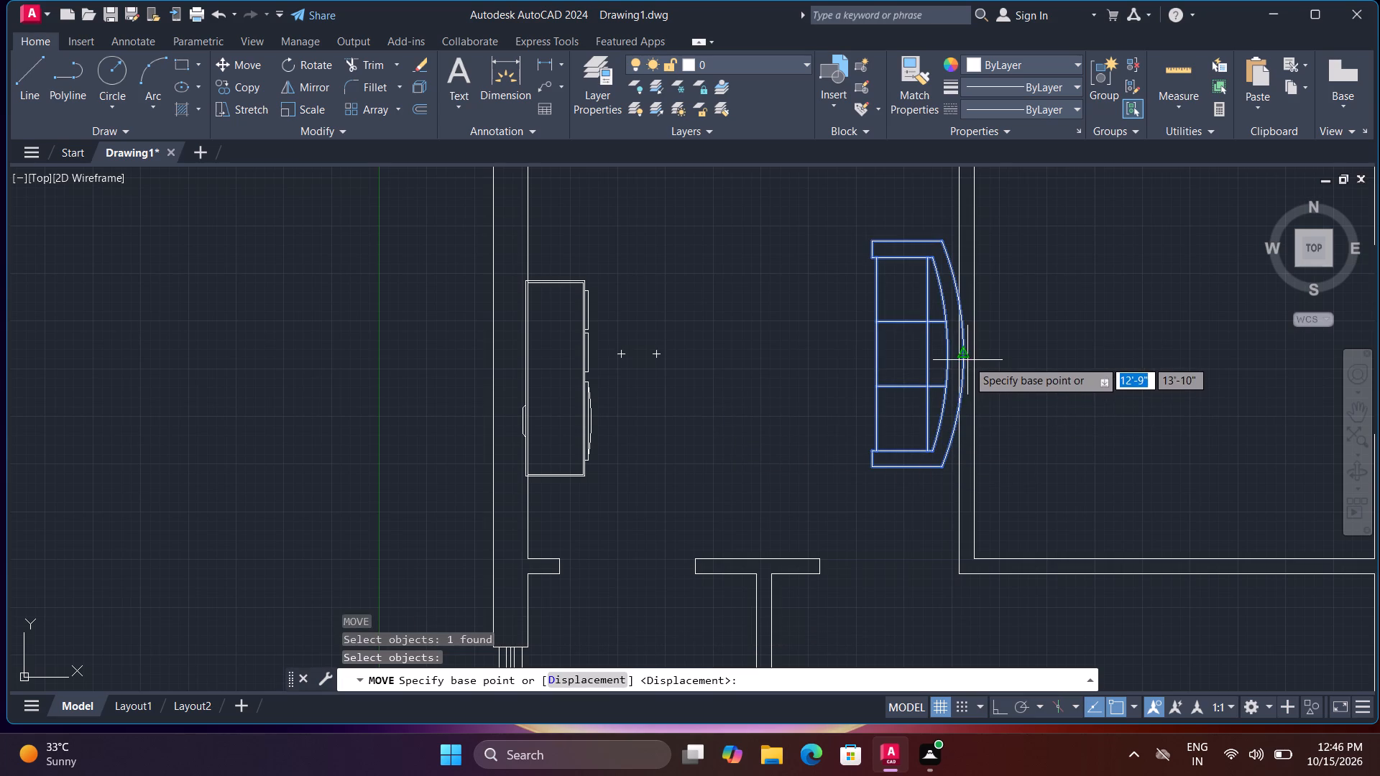
{"action": "left_click", "coordinate": [967, 360]}
{"action": "left_click", "coordinate": [958, 357]}
{"action": "scroll", "coordinate": [999, 426], "scroll_direction": "down", "scroll_amount": 2}
{"action": "key", "text": "Escape"}
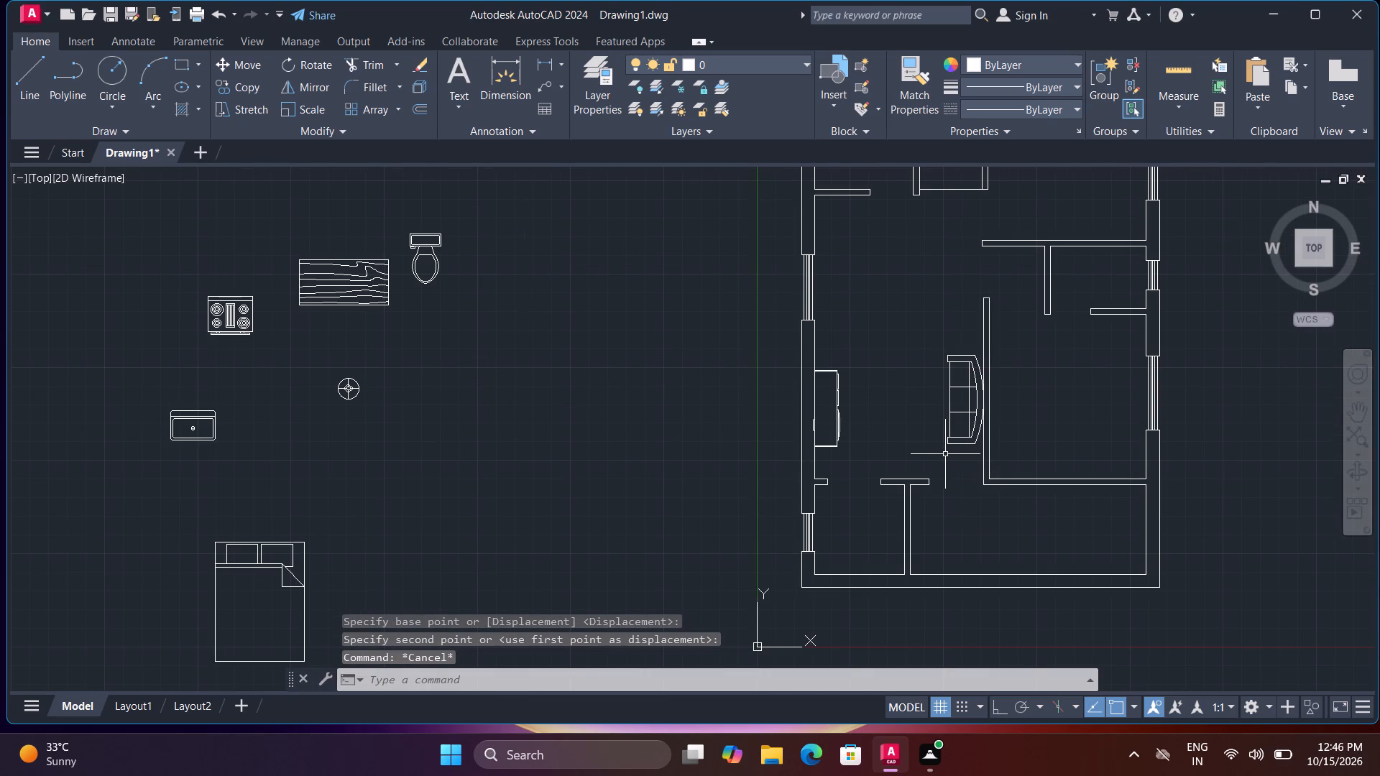
Rotate the wood-grain table 270° about its lower-right corner so its long side stands vertical.
{"action": "left_click", "coordinate": [341, 262]}
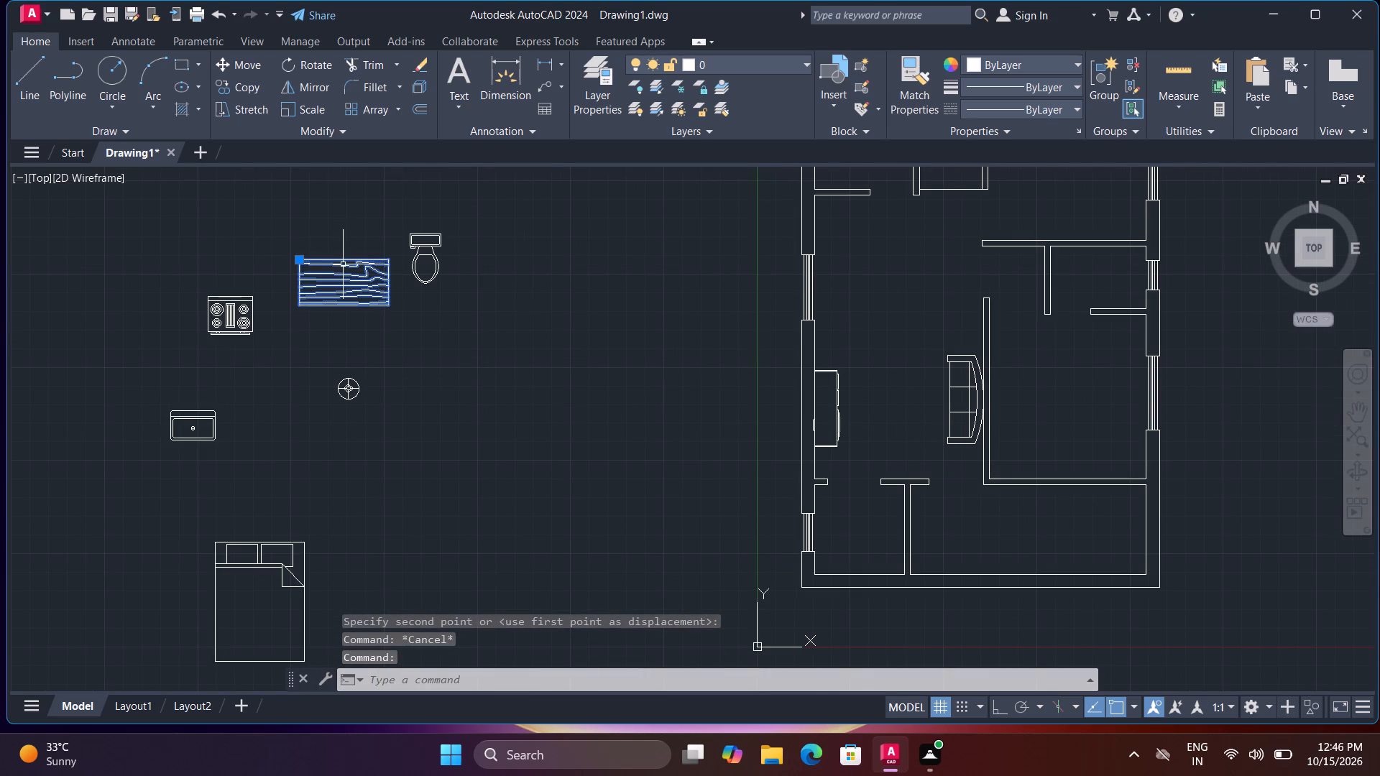
{"action": "type", "text": "ro"}
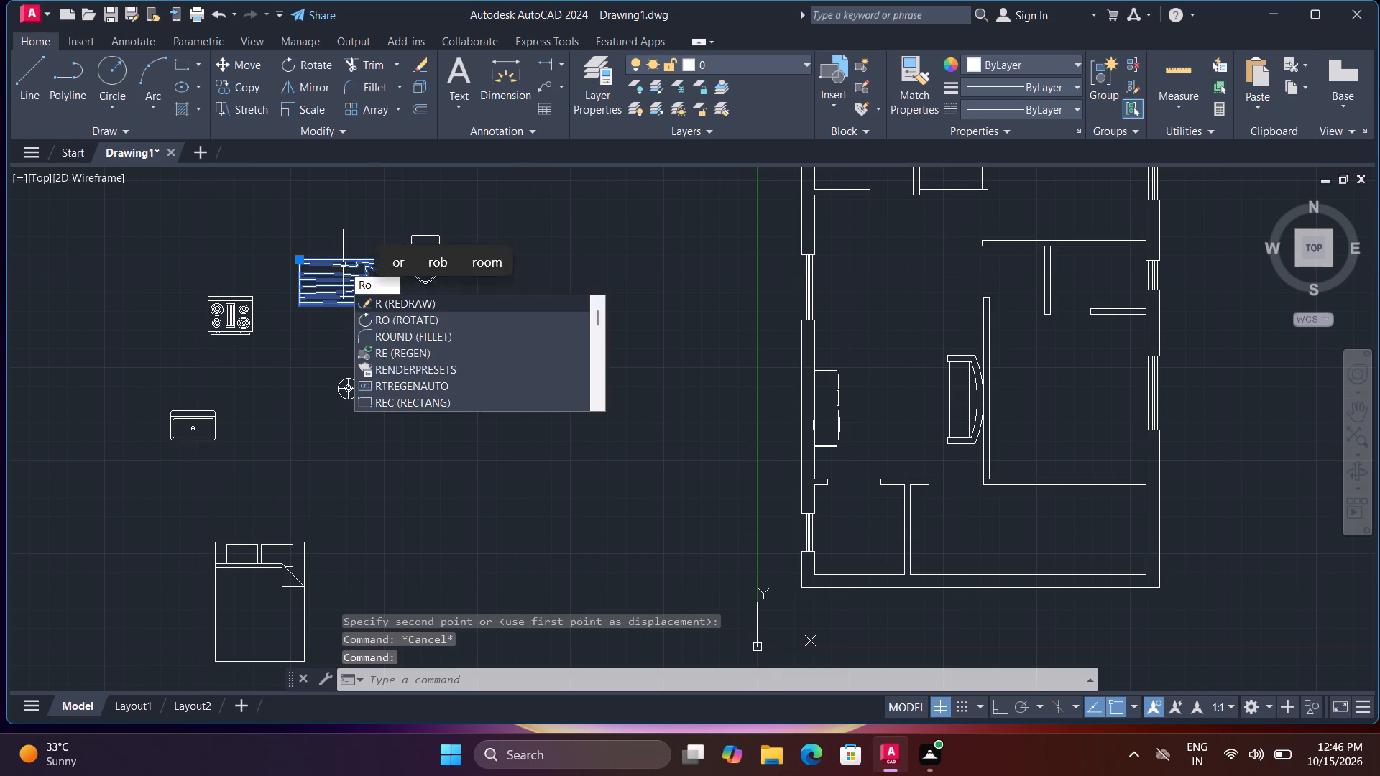
{"action": "key", "text": "space"}
{"action": "left_click", "coordinate": [388, 306]}
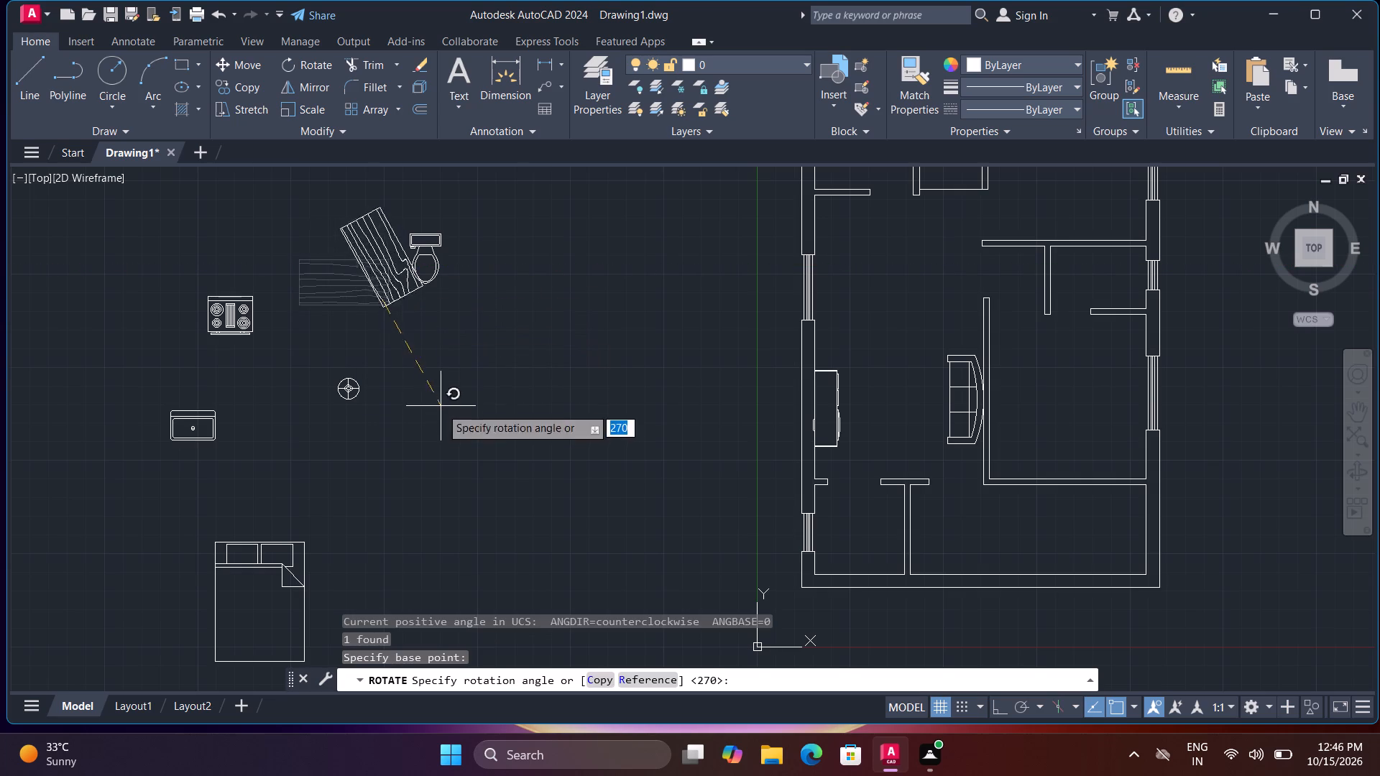
{"action": "key", "text": "F8"}
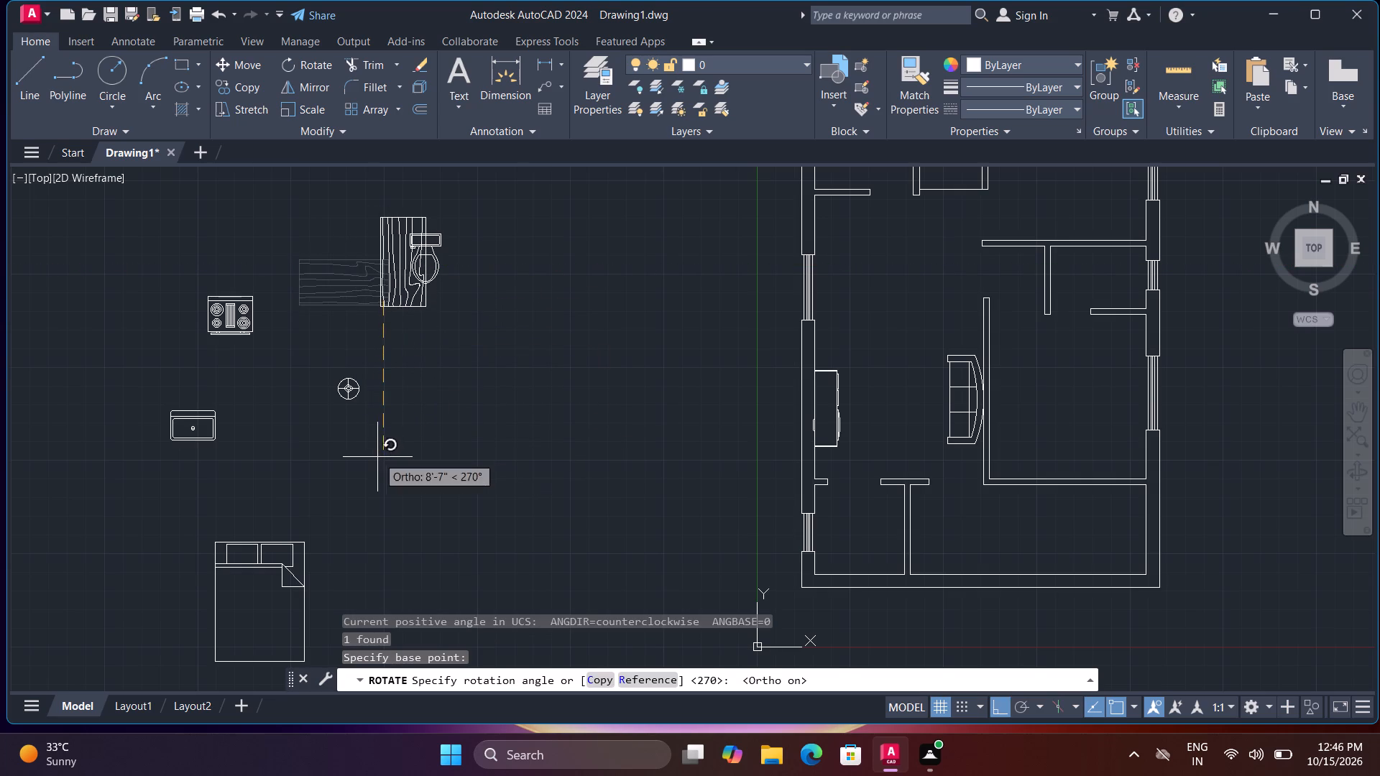
{"action": "left_click", "coordinate": [379, 458]}
Move the rotated table by its bottom edge into the living area between the entertainment center and the sofa.
{"action": "left_click", "coordinate": [394, 287]}
{"action": "type", "text": "m"}
{"action": "key", "text": "space"}
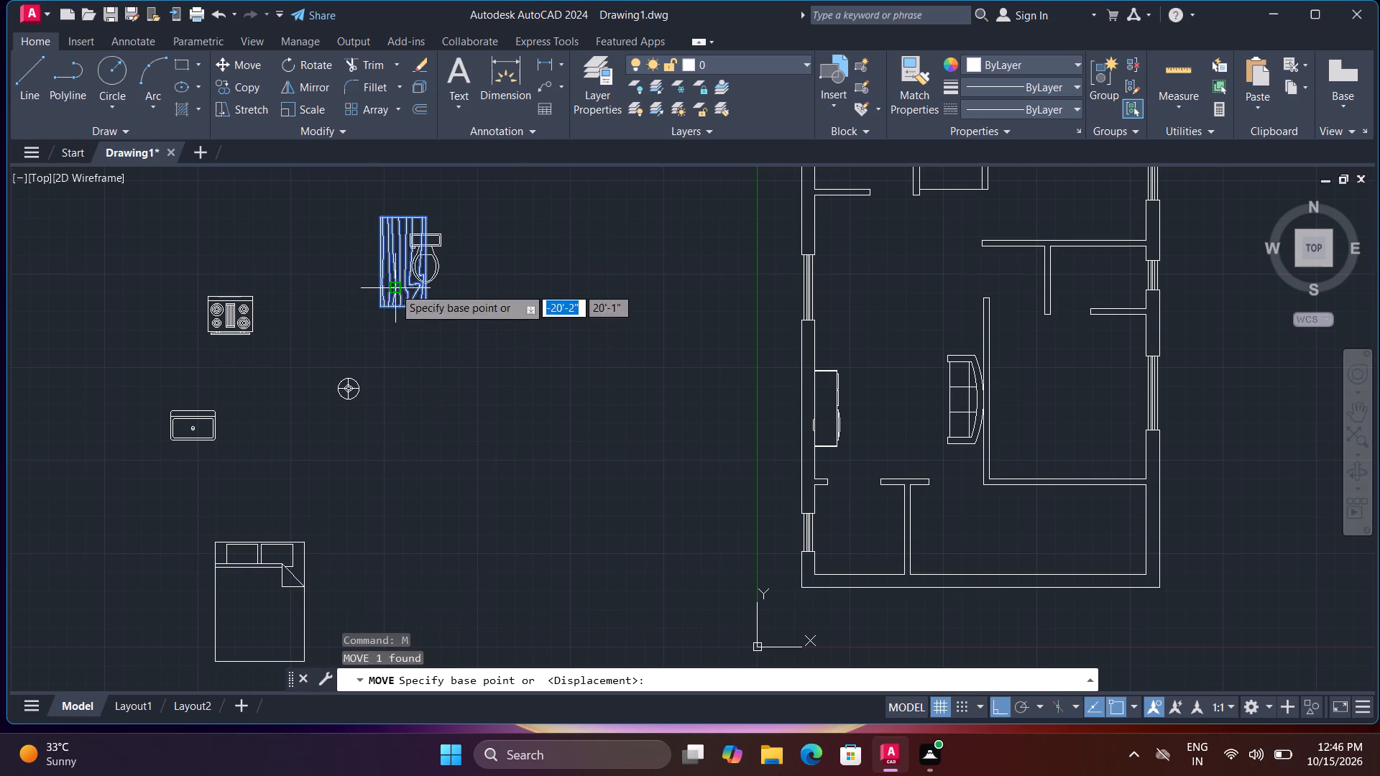
{"action": "left_click", "coordinate": [408, 309]}
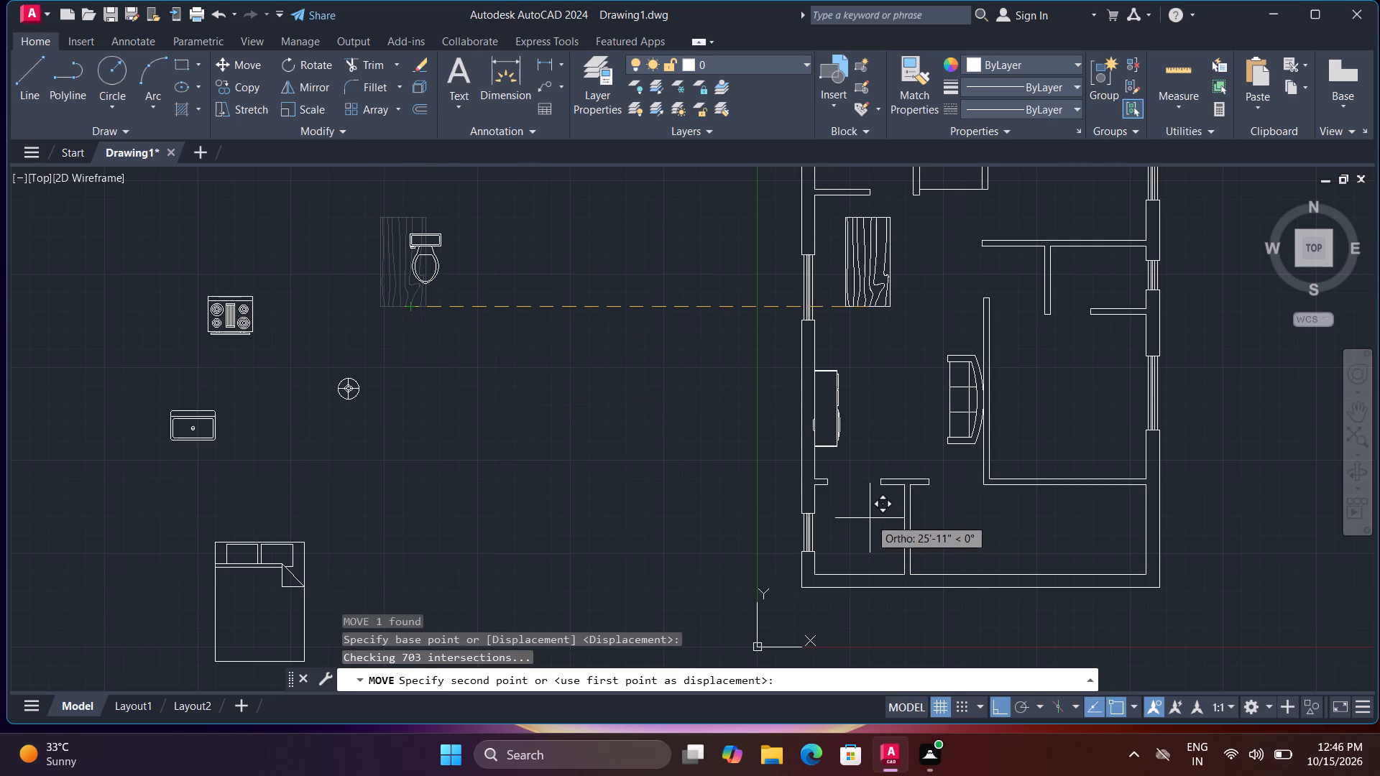
{"action": "key", "text": "F8"}
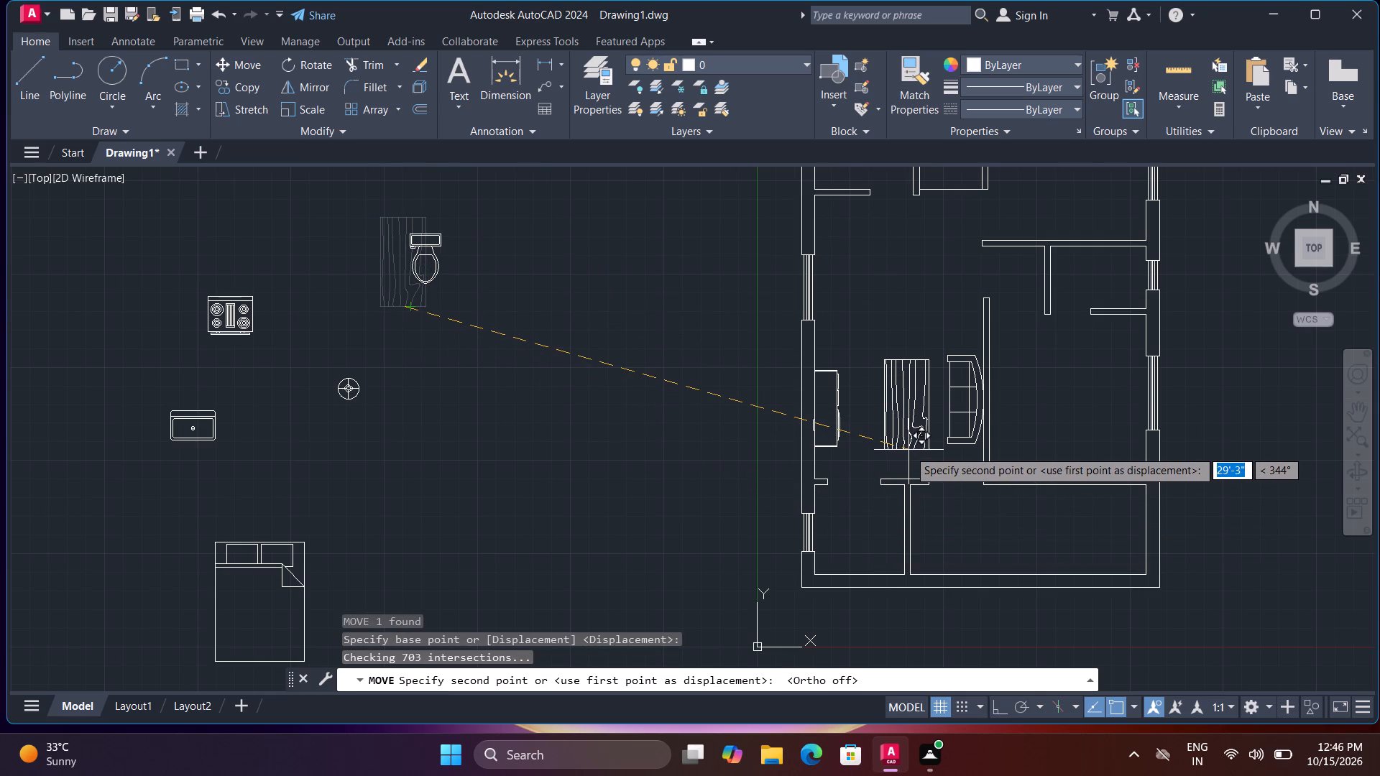
{"action": "left_click", "coordinate": [908, 450]}
Scale the table down about its lower-right corner to roughly two-thirds size.
{"action": "scroll", "coordinate": [919, 452], "scroll_direction": "up", "scroll_amount": 2}
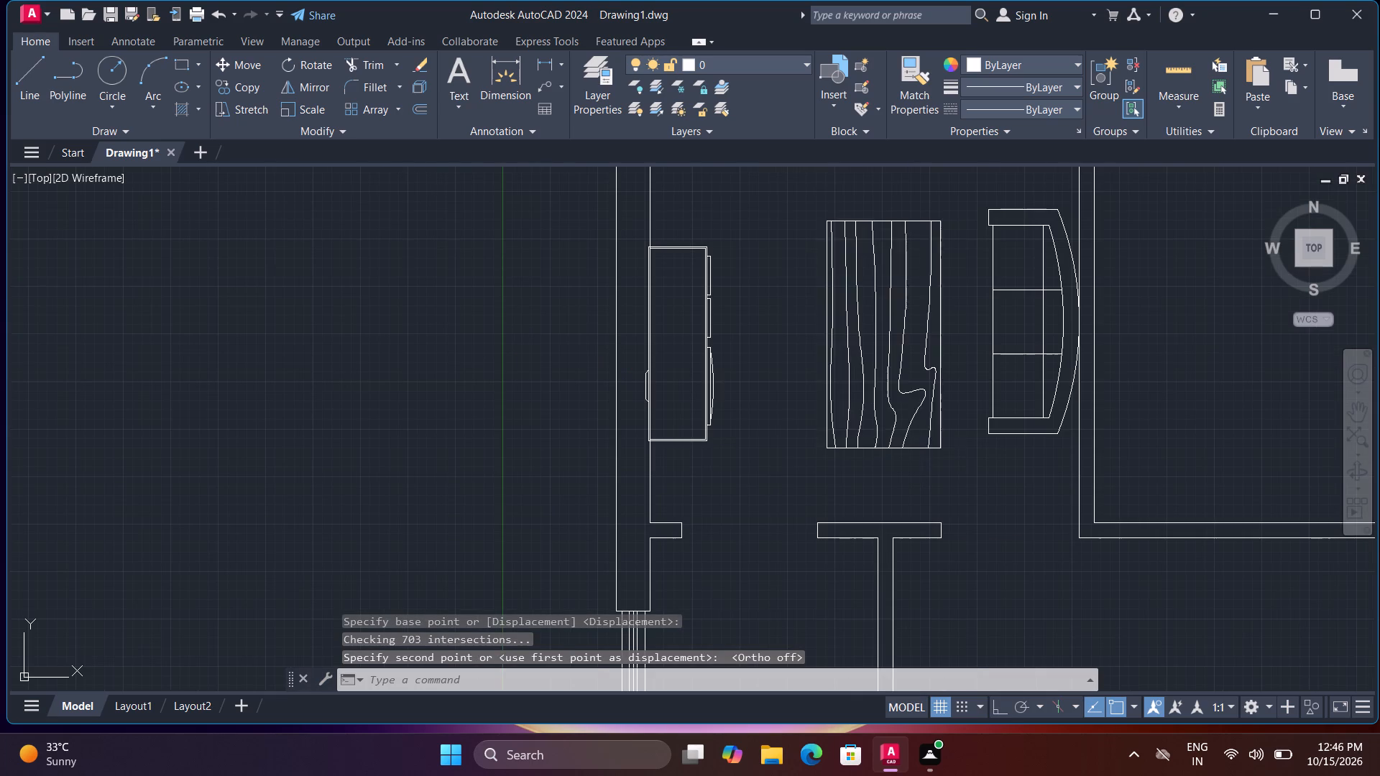
{"action": "left_click", "coordinate": [922, 447]}
{"action": "type", "text": "sc"}
{"action": "key", "text": "space"}
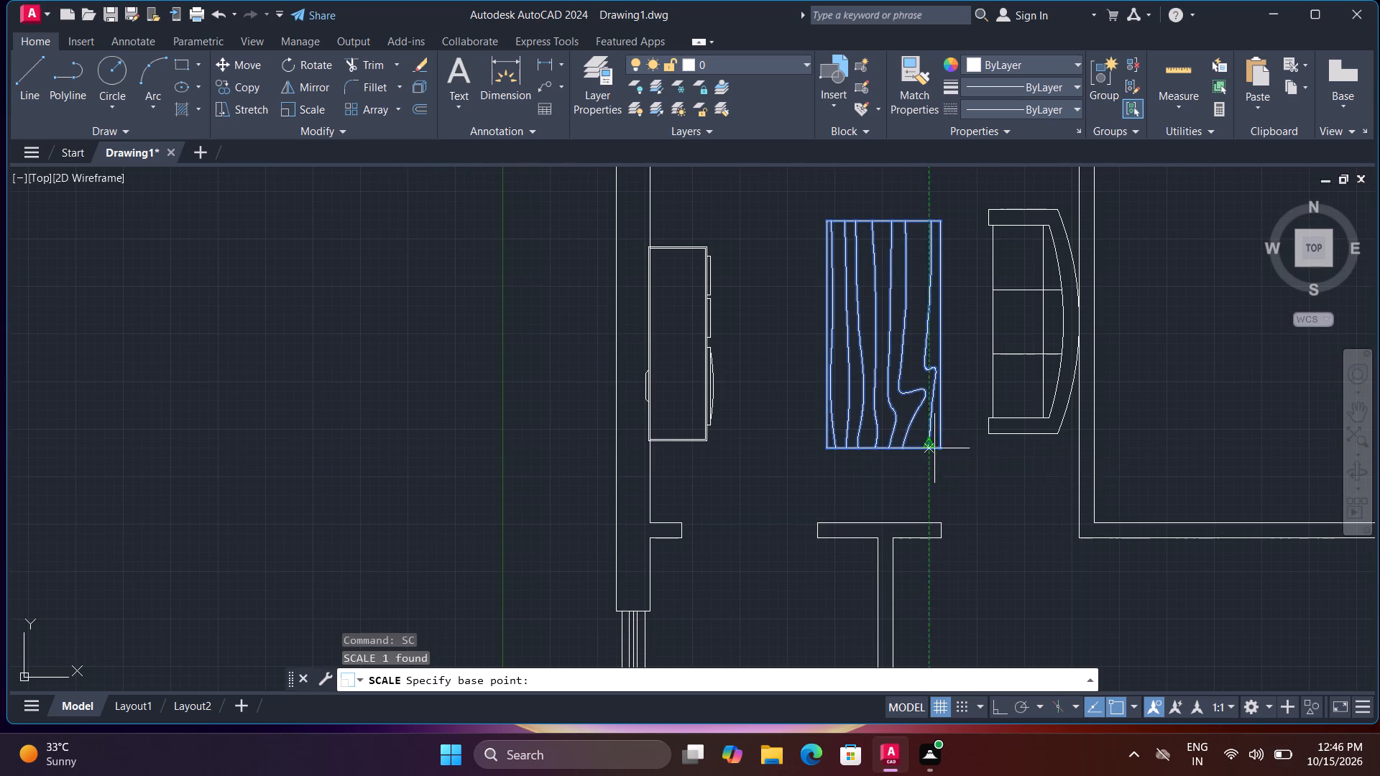
{"action": "left_click", "coordinate": [942, 449]}
{"action": "left_click", "coordinate": [896, 387]}
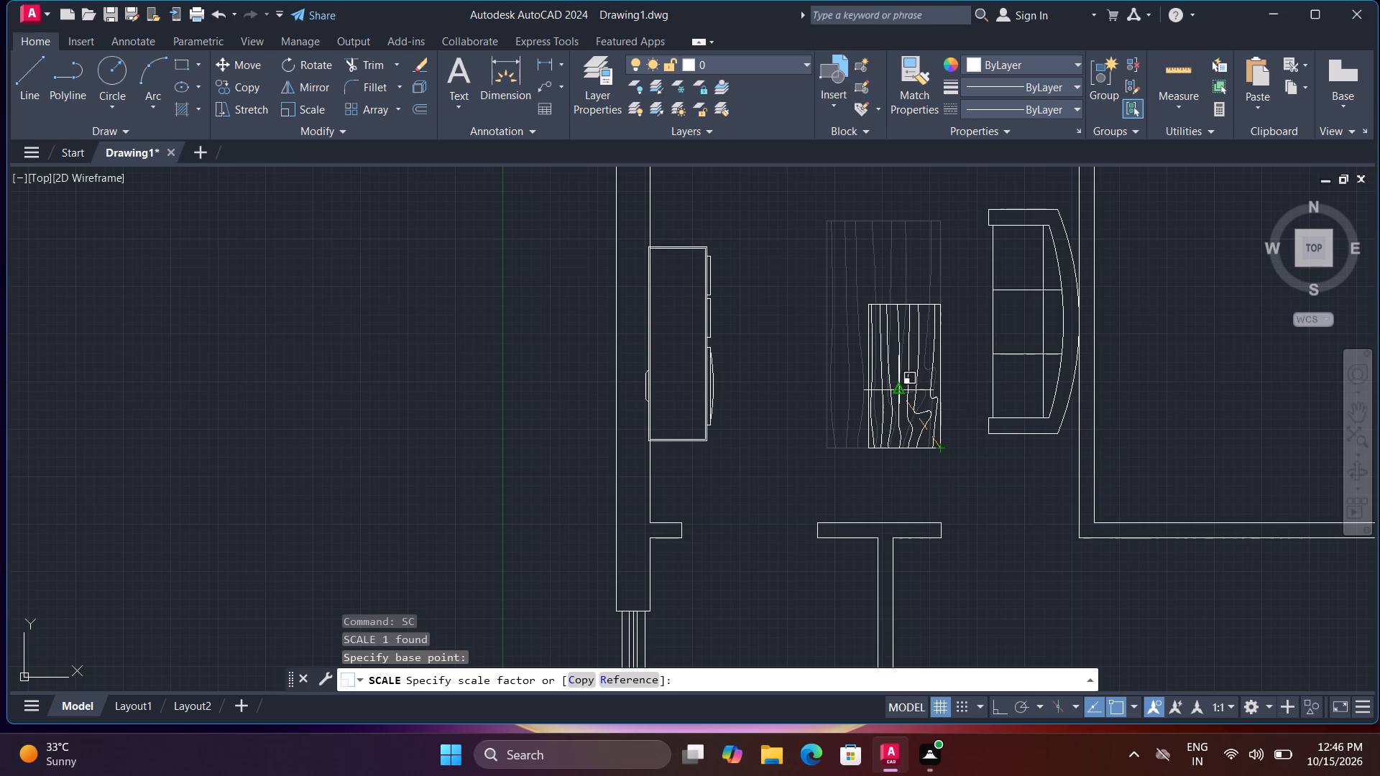
Move the scaled table straight up so it lines up with the middle of the sofa and the entertainment center.
{"action": "type", "text": "m"}
{"action": "key", "text": "space"}
{"action": "left_click", "coordinate": [933, 443]}
{"action": "key", "text": "space"}
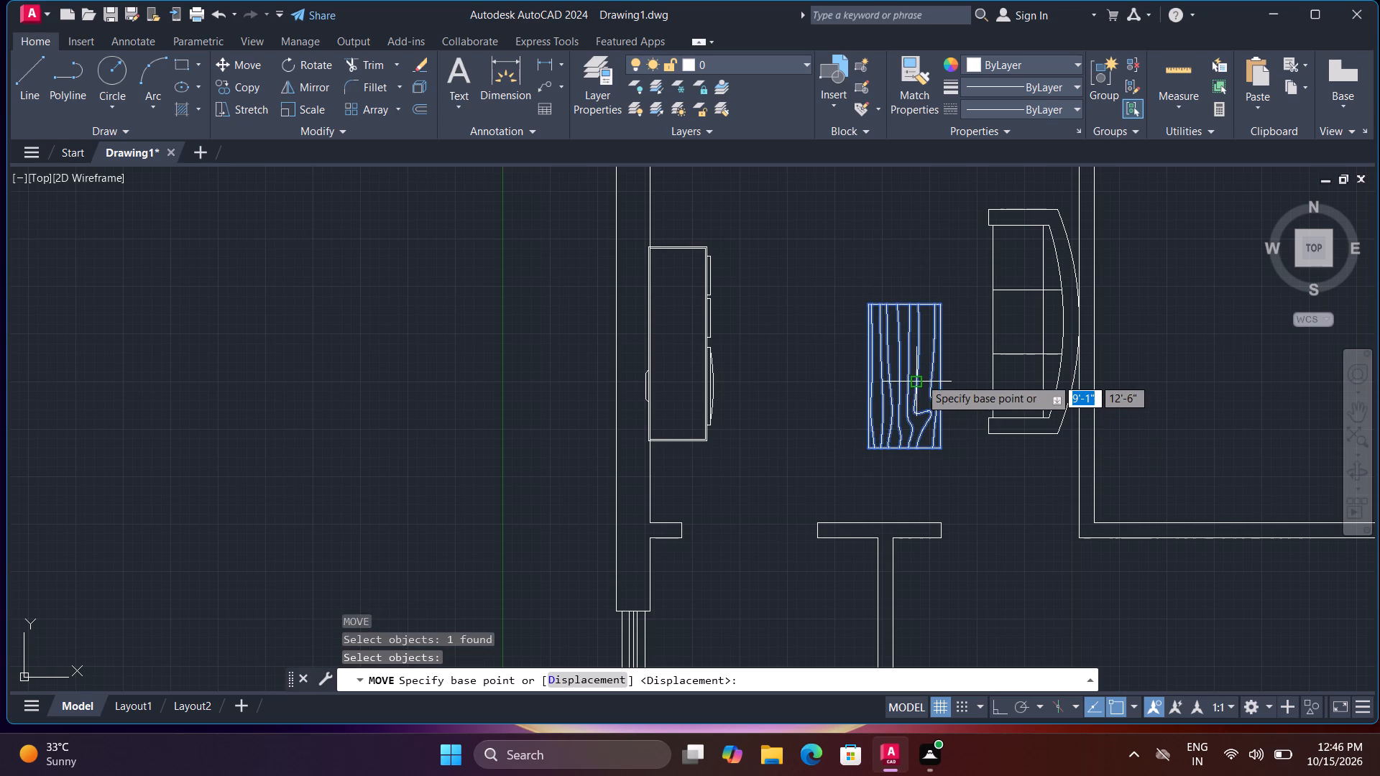
{"action": "left_click", "coordinate": [911, 374]}
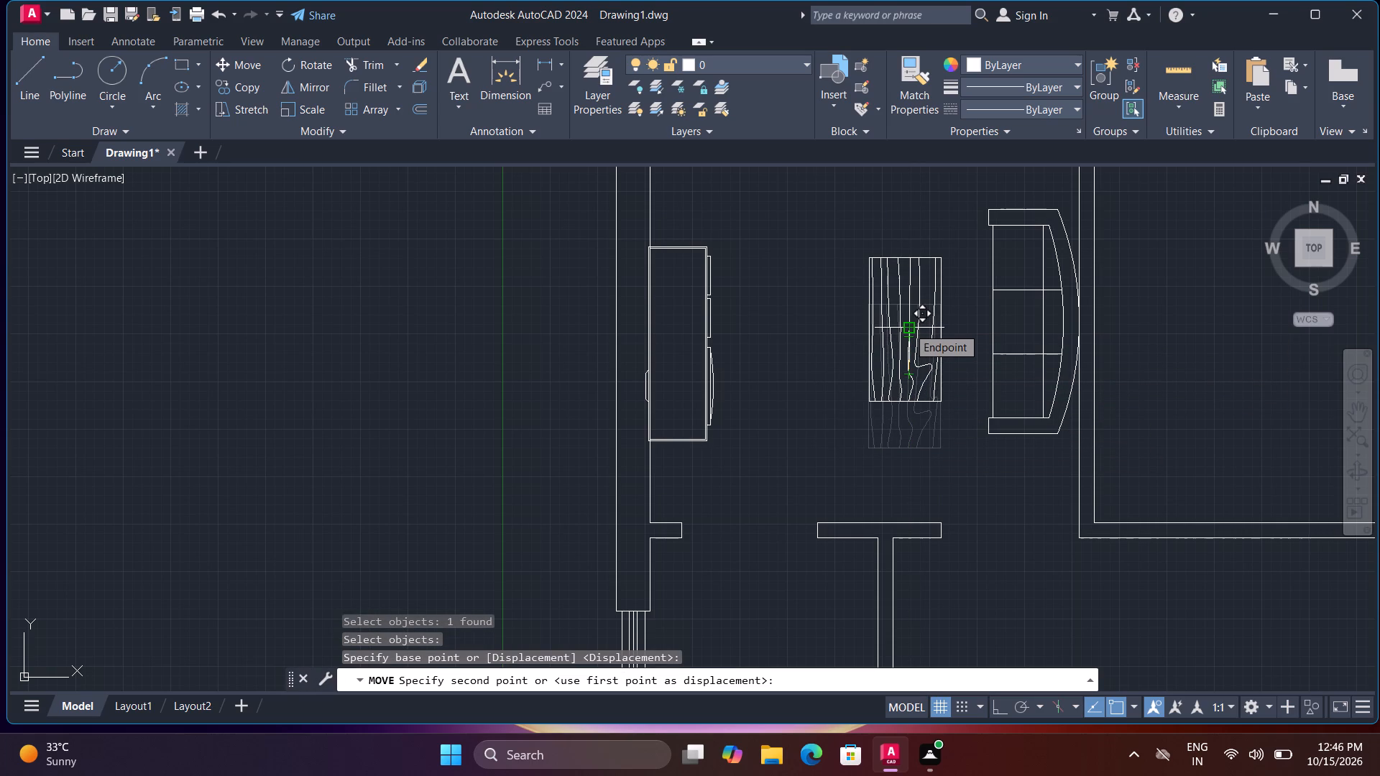
{"action": "left_click", "coordinate": [908, 327]}
{"action": "scroll", "coordinate": [1027, 494], "scroll_direction": "down", "scroll_amount": 1}
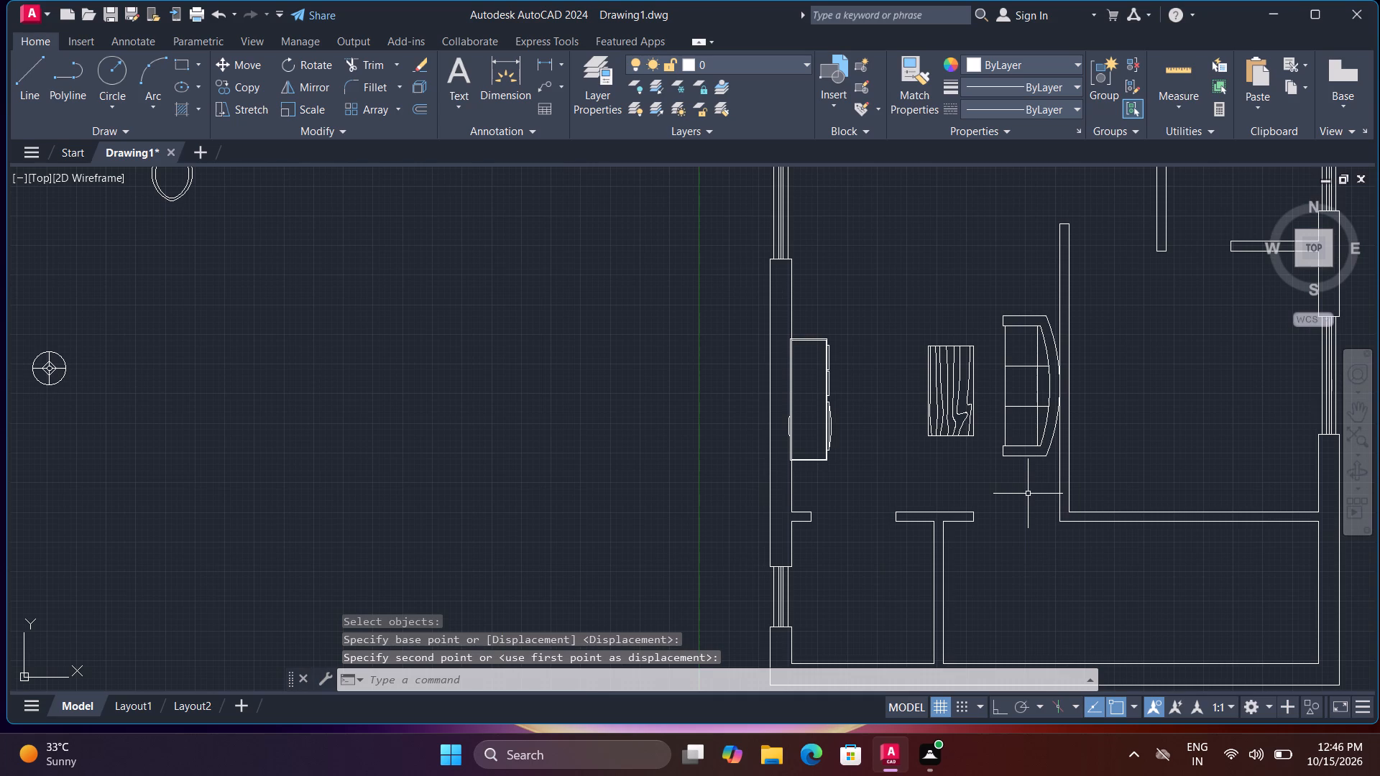
{"action": "key", "text": "Escape"}
Move the round block with the cross and diamond inside the house, beside the living area's left-wall window.
{"action": "scroll", "coordinate": [791, 458], "scroll_direction": "down", "scroll_amount": 1}
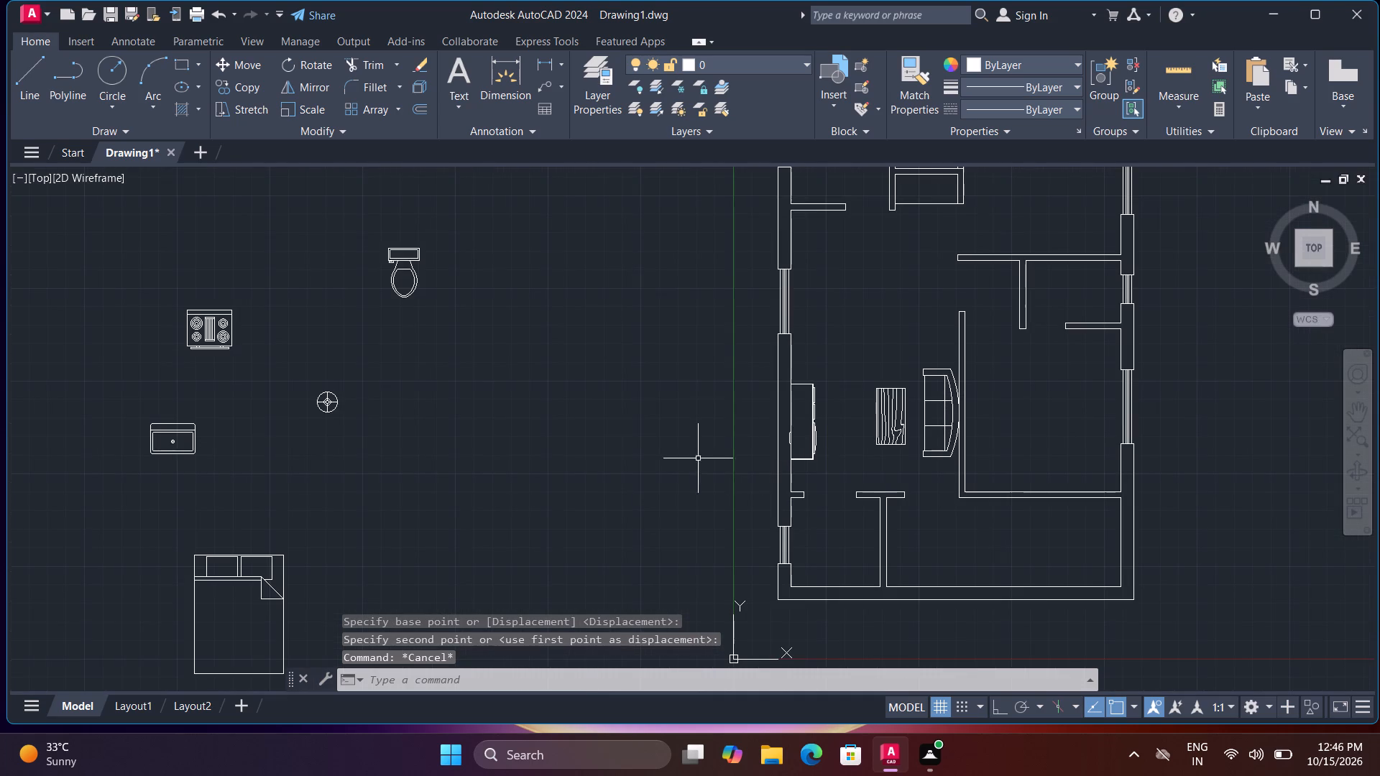
{"action": "left_click", "coordinate": [319, 399]}
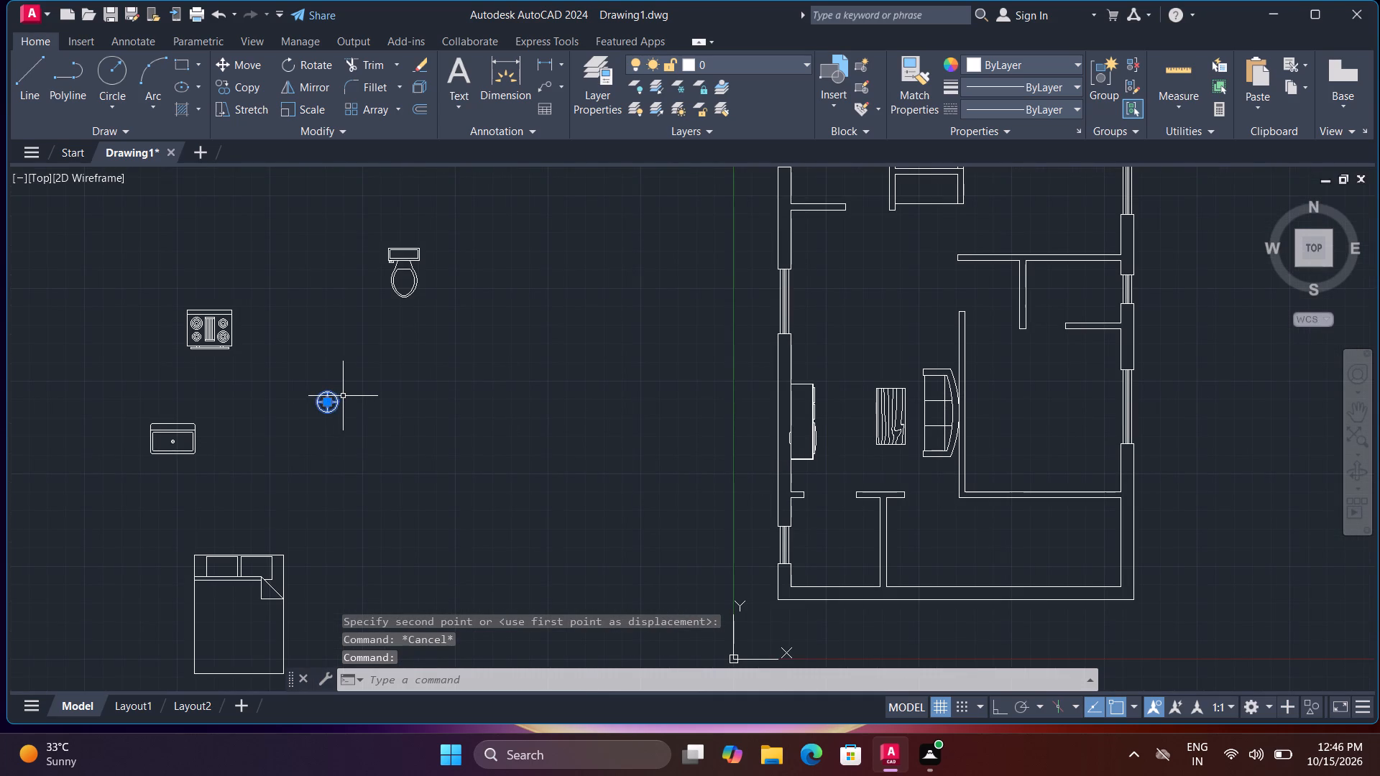
{"action": "key", "text": "m"}
{"action": "key", "text": "space"}
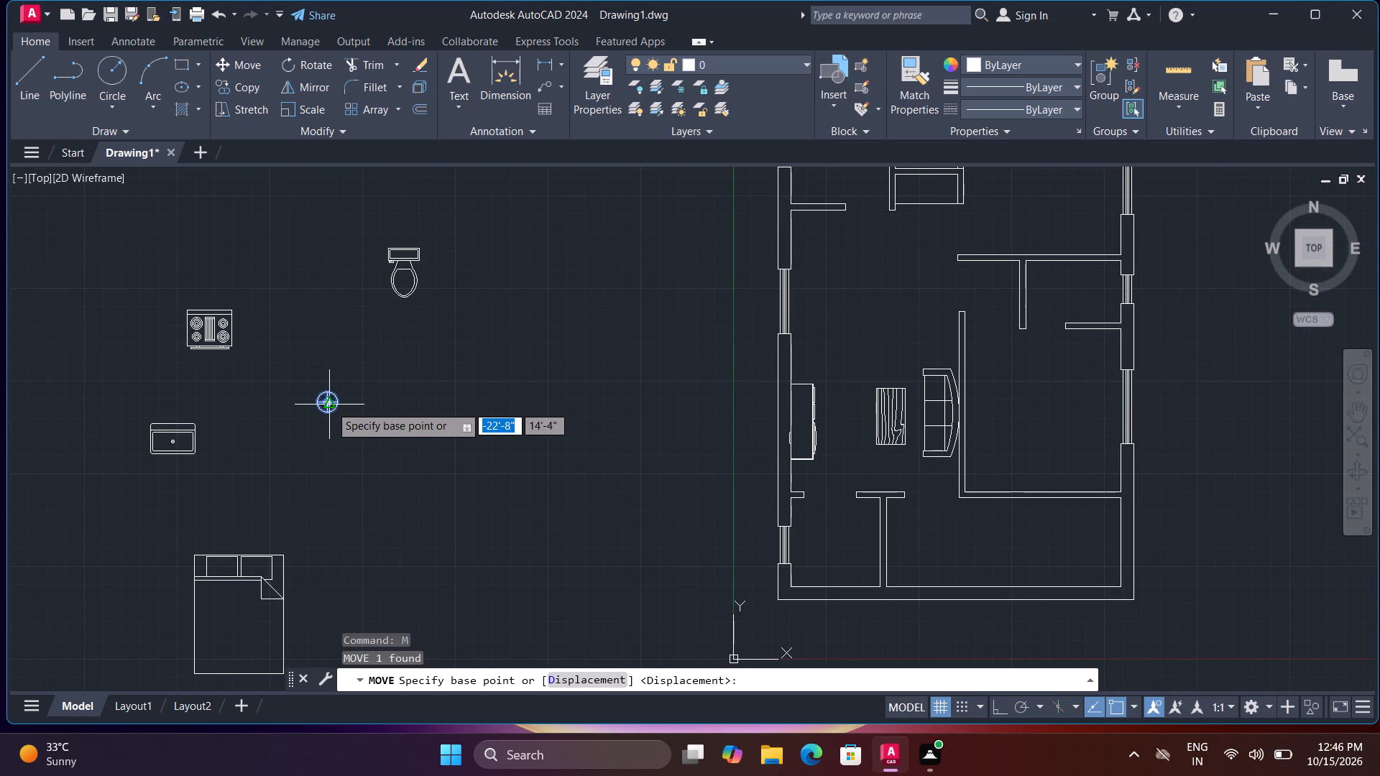
{"action": "left_click", "coordinate": [320, 402]}
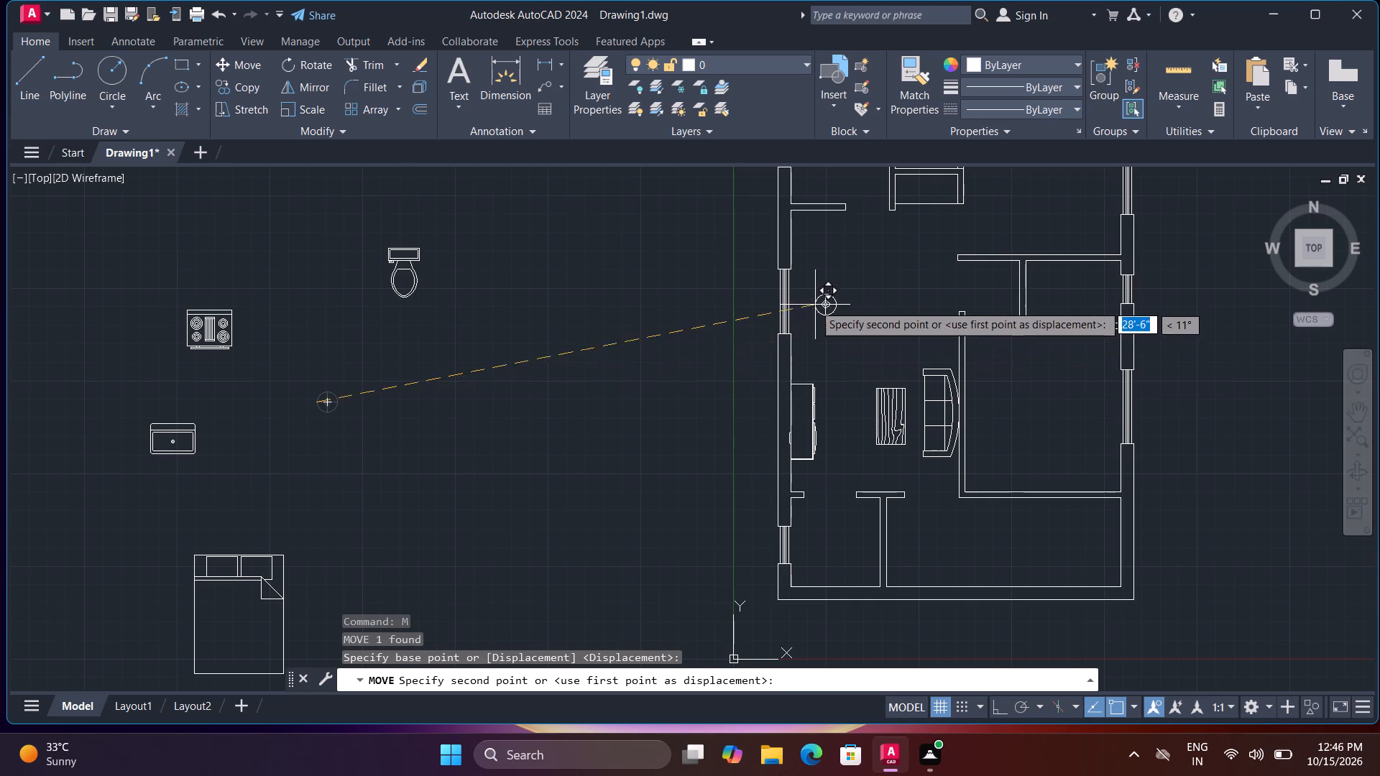
{"action": "scroll", "coordinate": [813, 302], "scroll_direction": "up", "scroll_amount": 2}
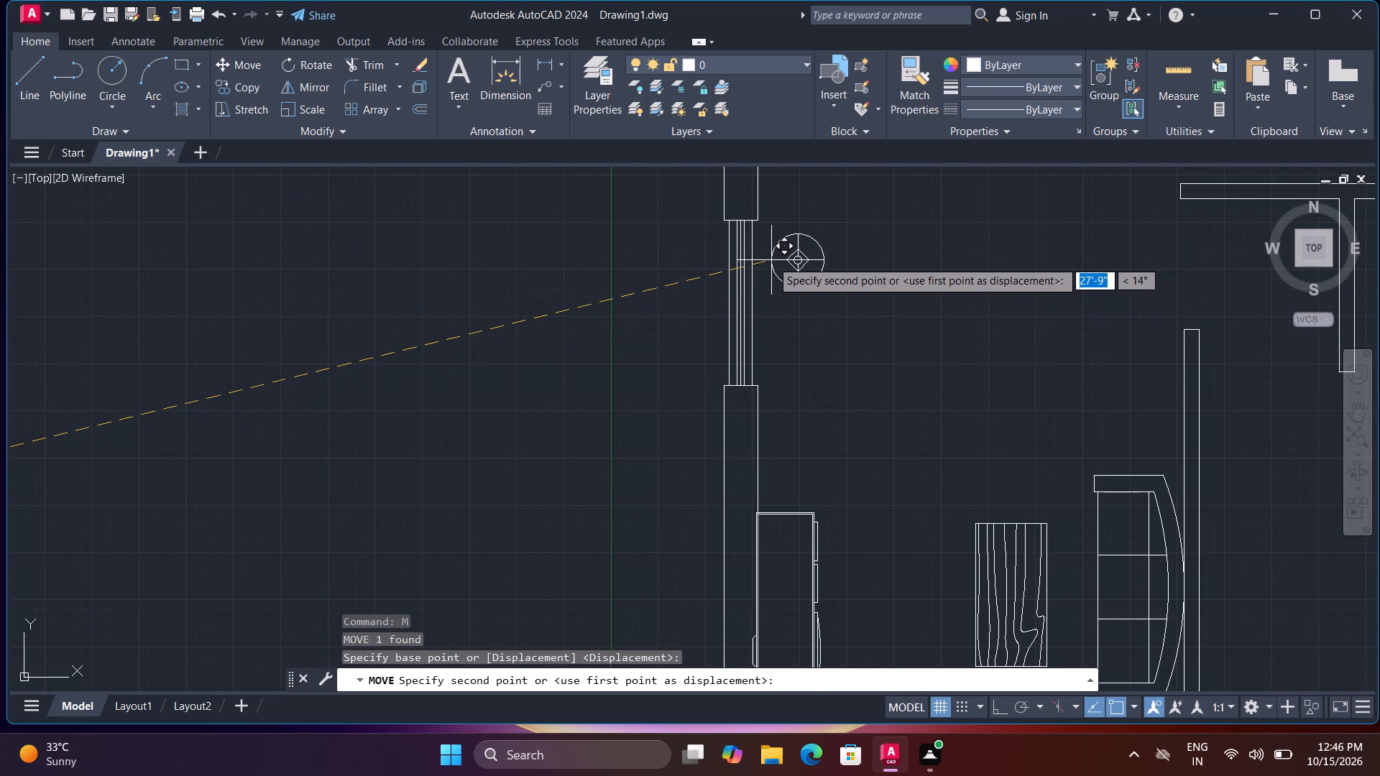
{"action": "left_click", "coordinate": [772, 259]}
Scale the round block up about its bottom point beside the living area's window.
{"action": "scroll", "coordinate": [770, 259], "scroll_direction": "down", "scroll_amount": 2}
{"action": "type", "text": "sxc"}
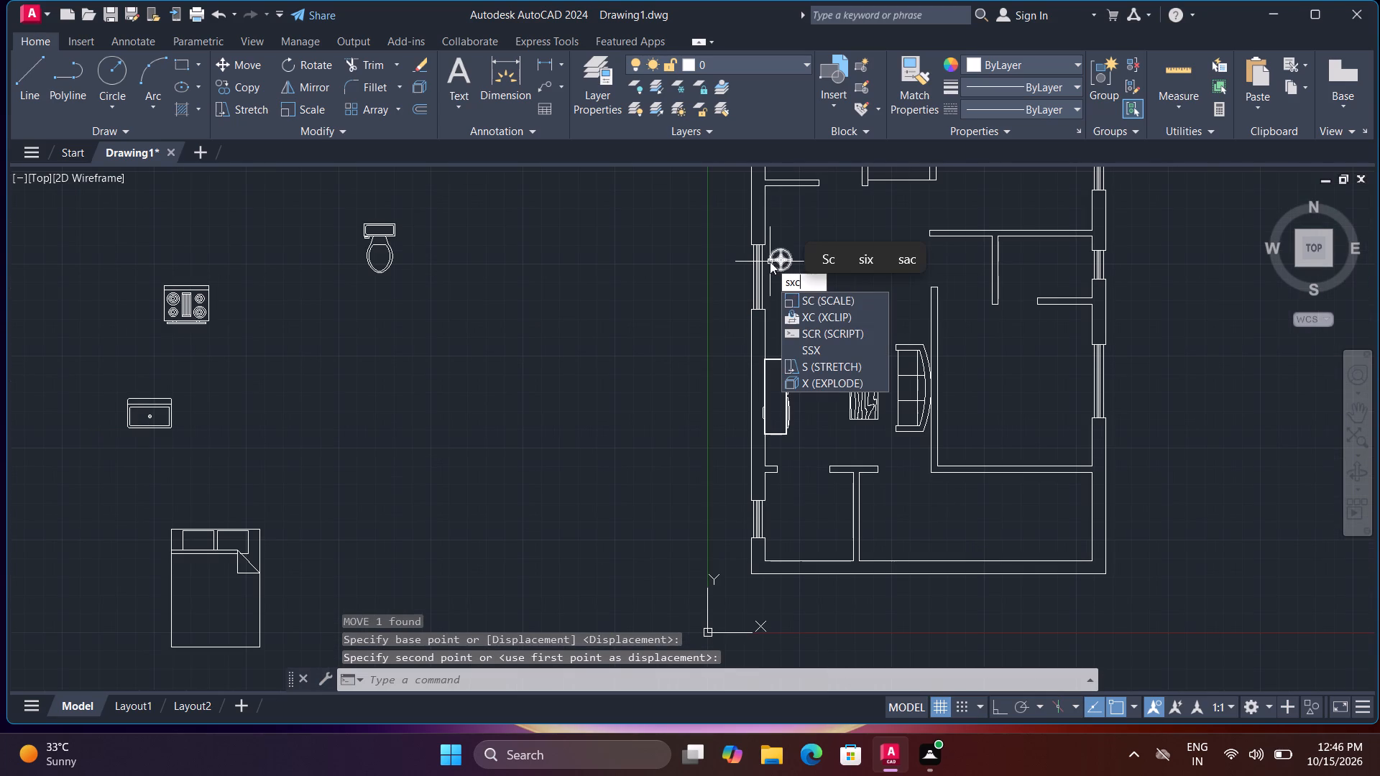
{"action": "key", "text": "BackSpace"}
{"action": "key", "text": "BackSpace"}
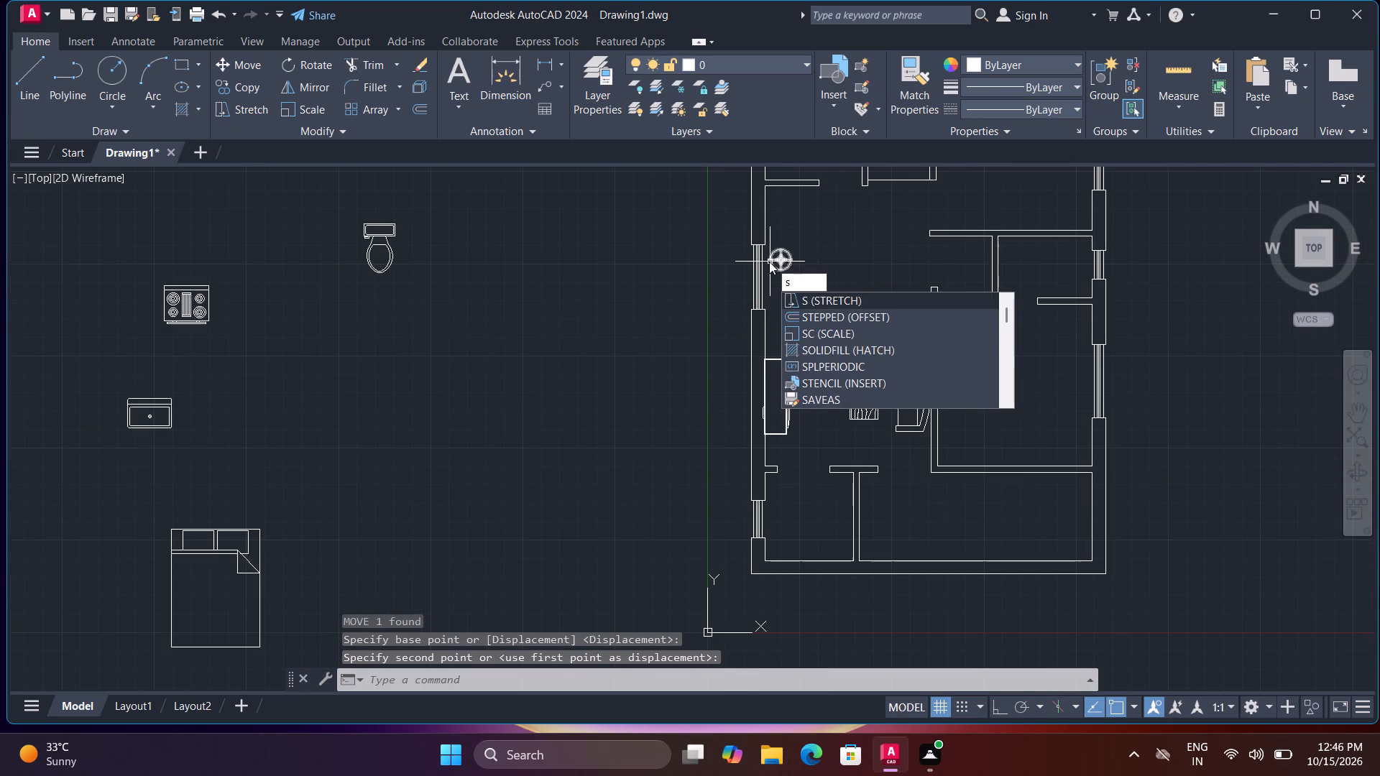
{"action": "type", "text": "c"}
{"action": "key", "text": "space"}
{"action": "scroll", "coordinate": [768, 262], "scroll_direction": "up", "scroll_amount": 1}
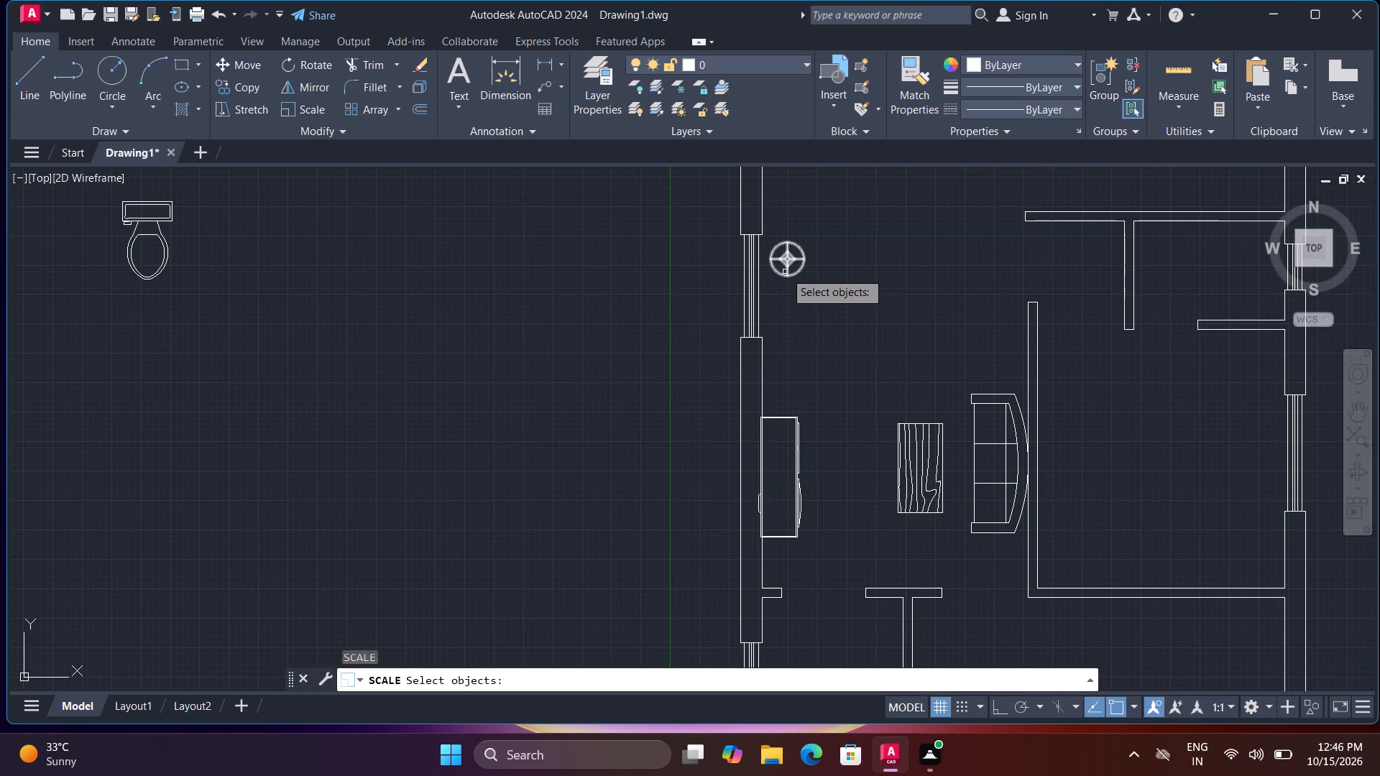
{"action": "left_click", "coordinate": [788, 274]}
{"action": "key", "text": "space"}
{"action": "left_click", "coordinate": [792, 276]}
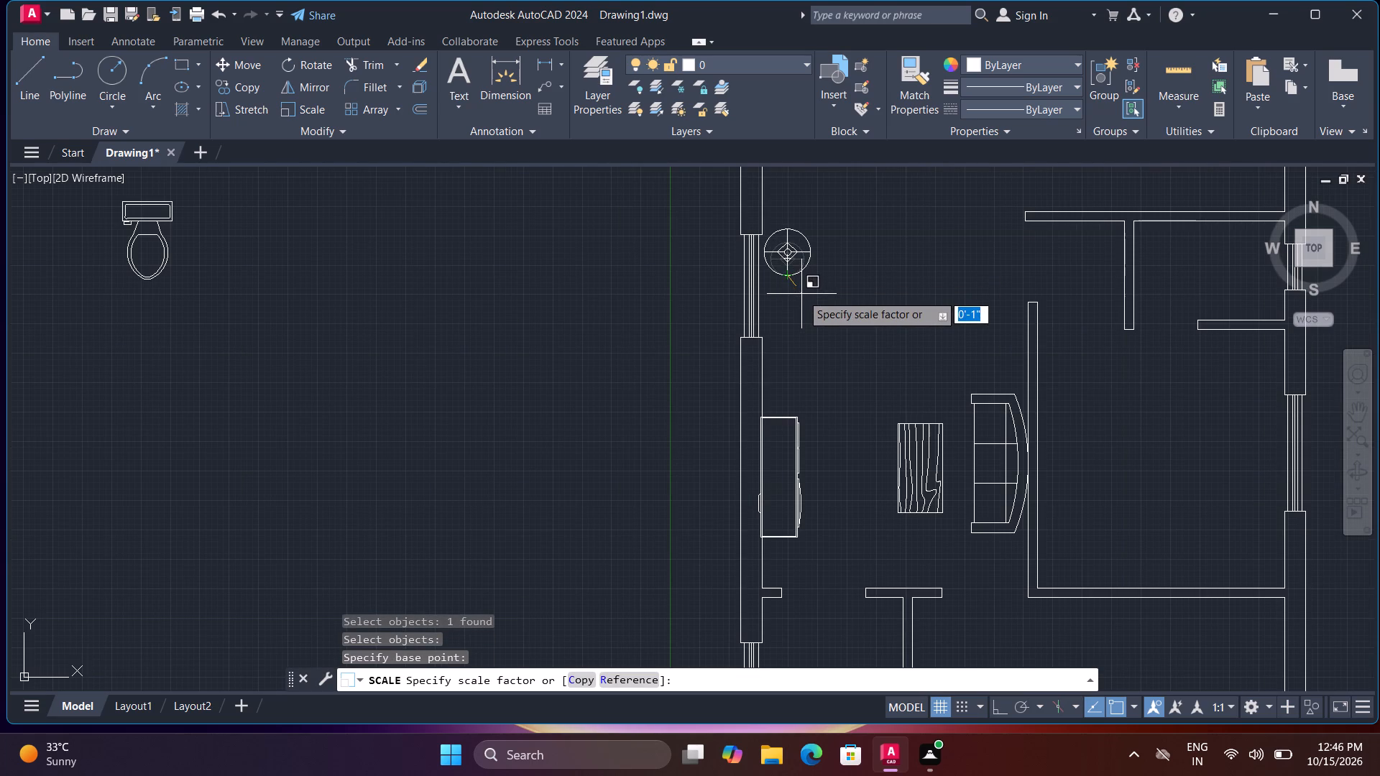
{"action": "left_click", "coordinate": [760, 298]}
{"action": "key", "text": "space"}
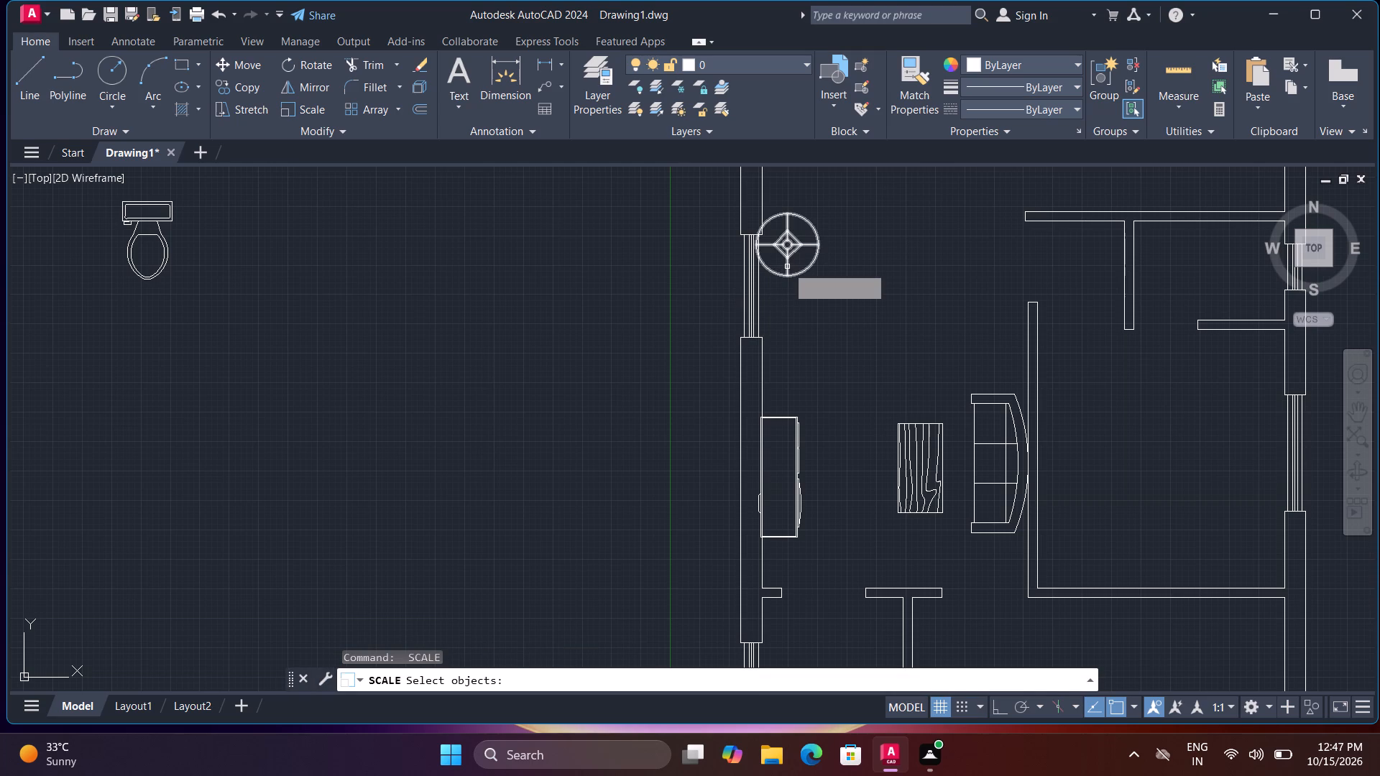
{"action": "key", "text": "space"}
Move the enlarged round block slightly down and right so it clears the wall and sits beside the window.
{"action": "type", "text": "m"}
{"action": "key", "text": "space"}
{"action": "left_click", "coordinate": [788, 267]}
{"action": "key", "text": "space"}
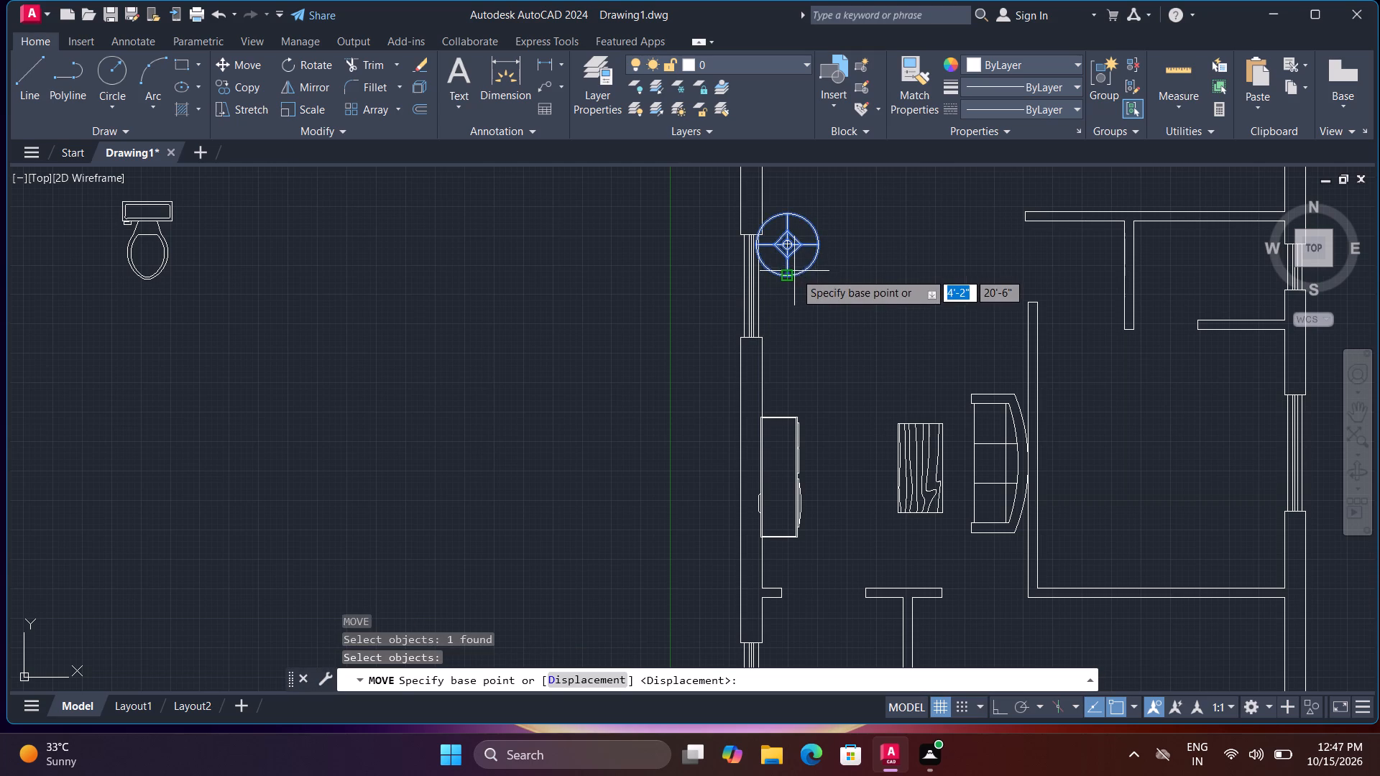
{"action": "left_click", "coordinate": [788, 280]}
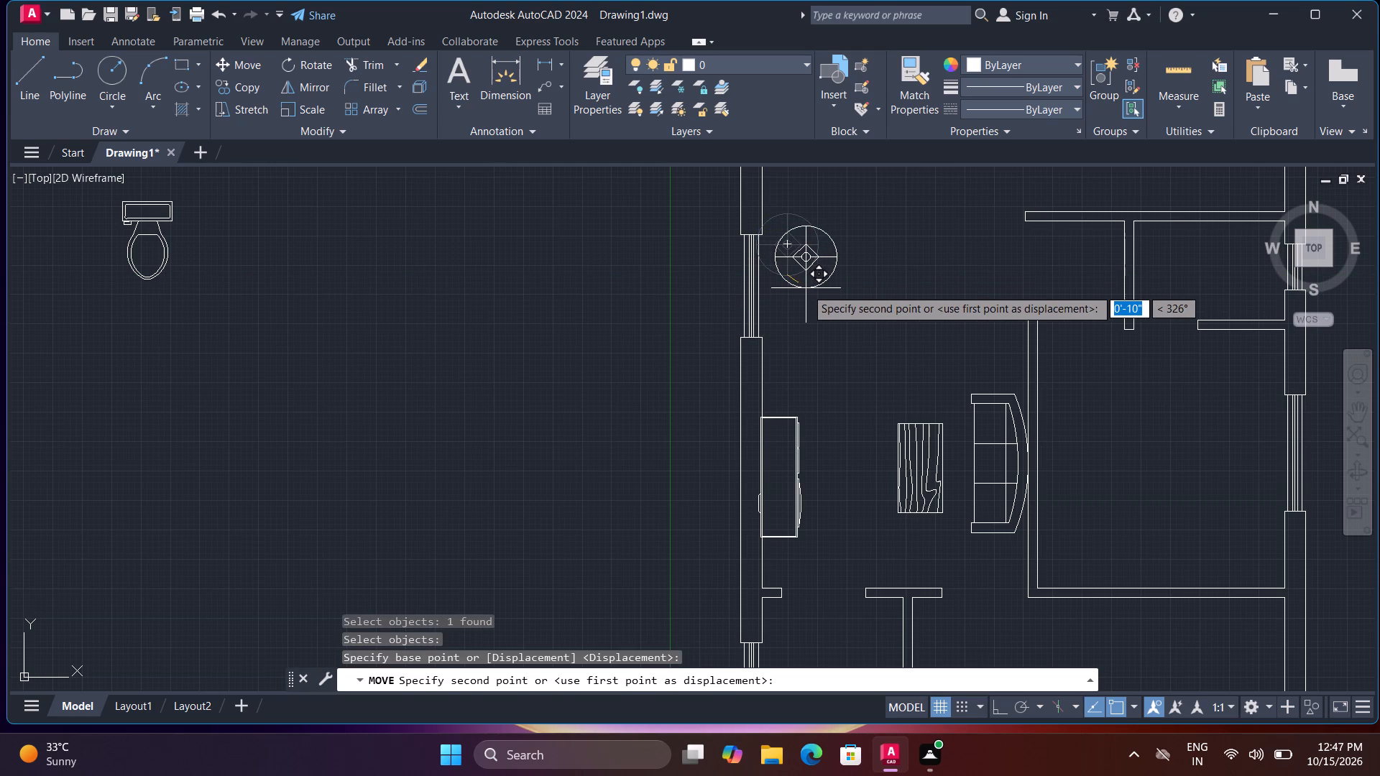
{"action": "left_click", "coordinate": [796, 300]}
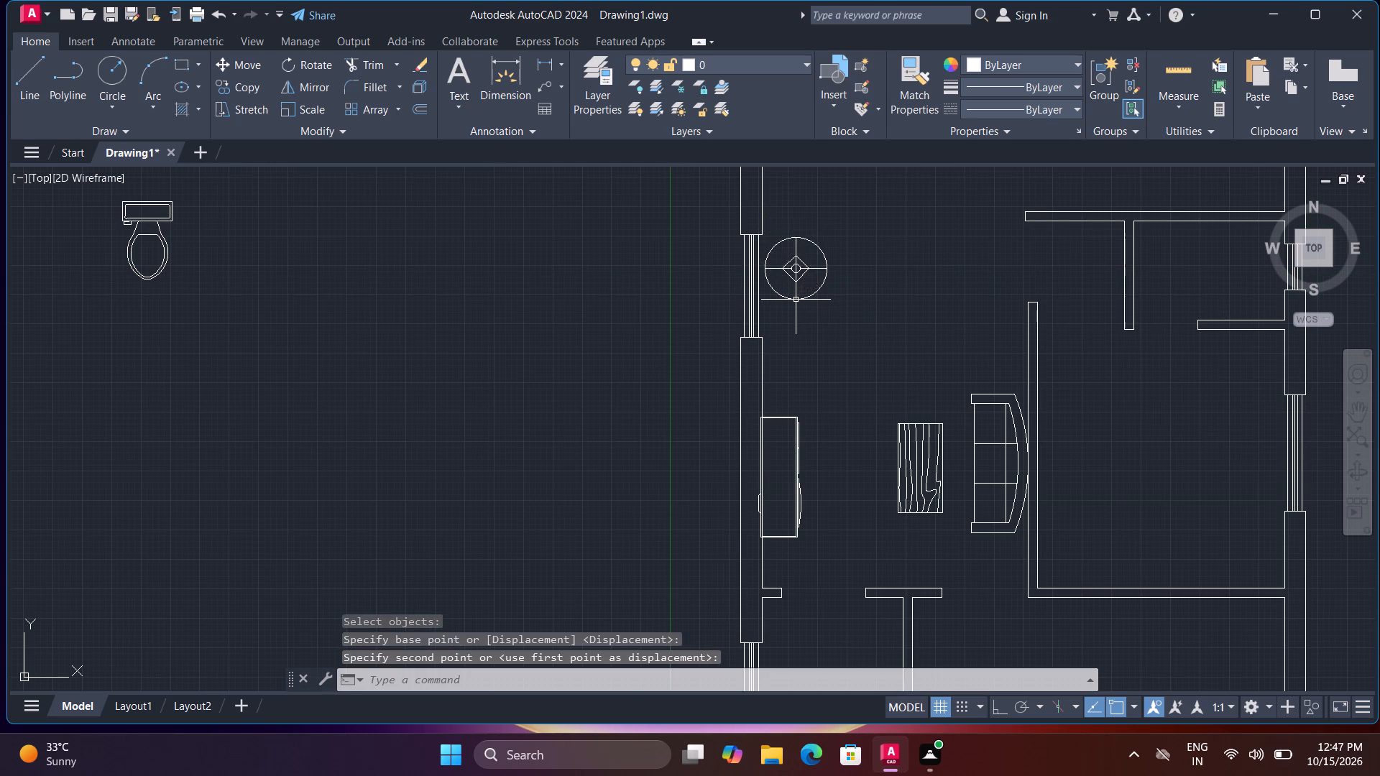
{"action": "scroll", "coordinate": [834, 321], "scroll_direction": "down", "scroll_amount": 2}
{"action": "key", "text": "Escape"}
{"action": "key", "text": "Escape"}
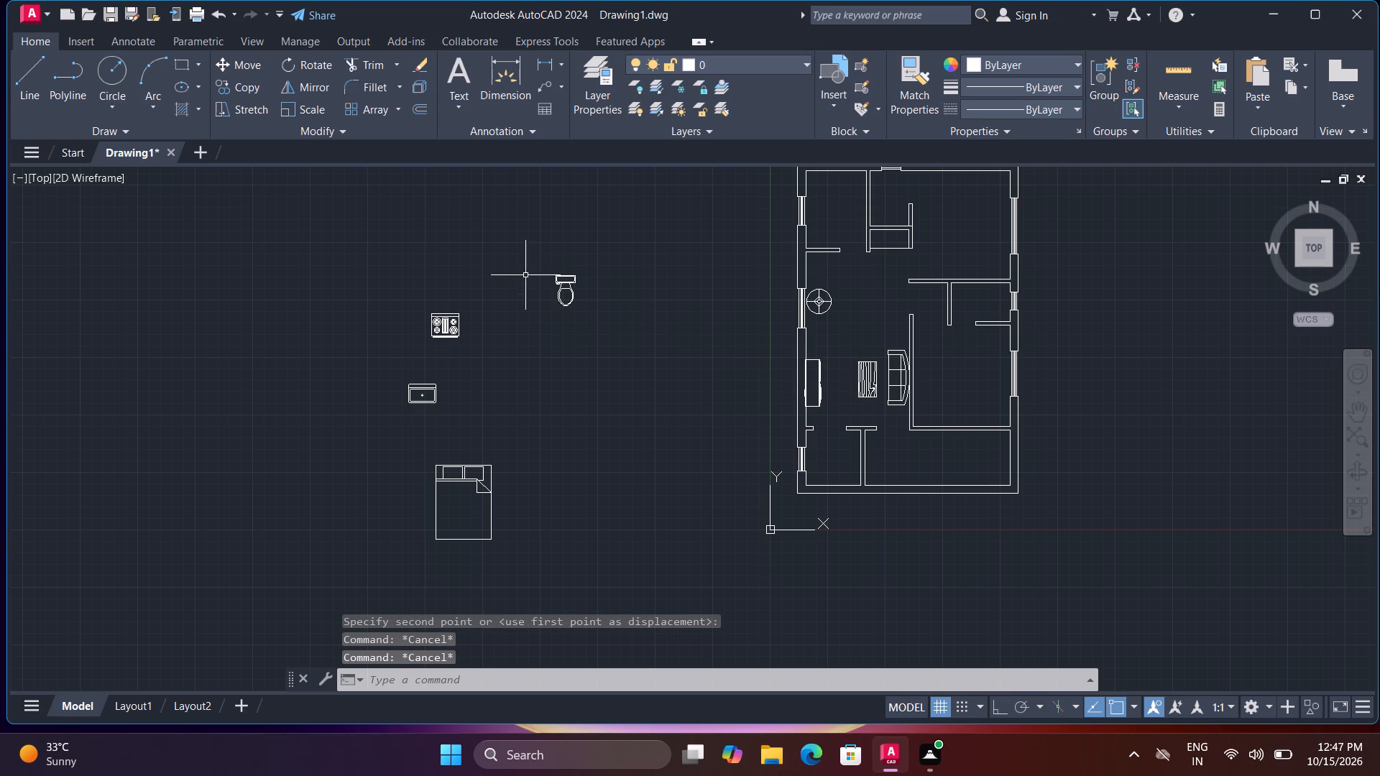
Move the toilet by the top of its tank to the window in the top wall of the small bathroom.
{"action": "left_click_drag", "start_coordinate": [530, 275], "coordinate": [540, 280]}
{"action": "left_click", "coordinate": [638, 338]}
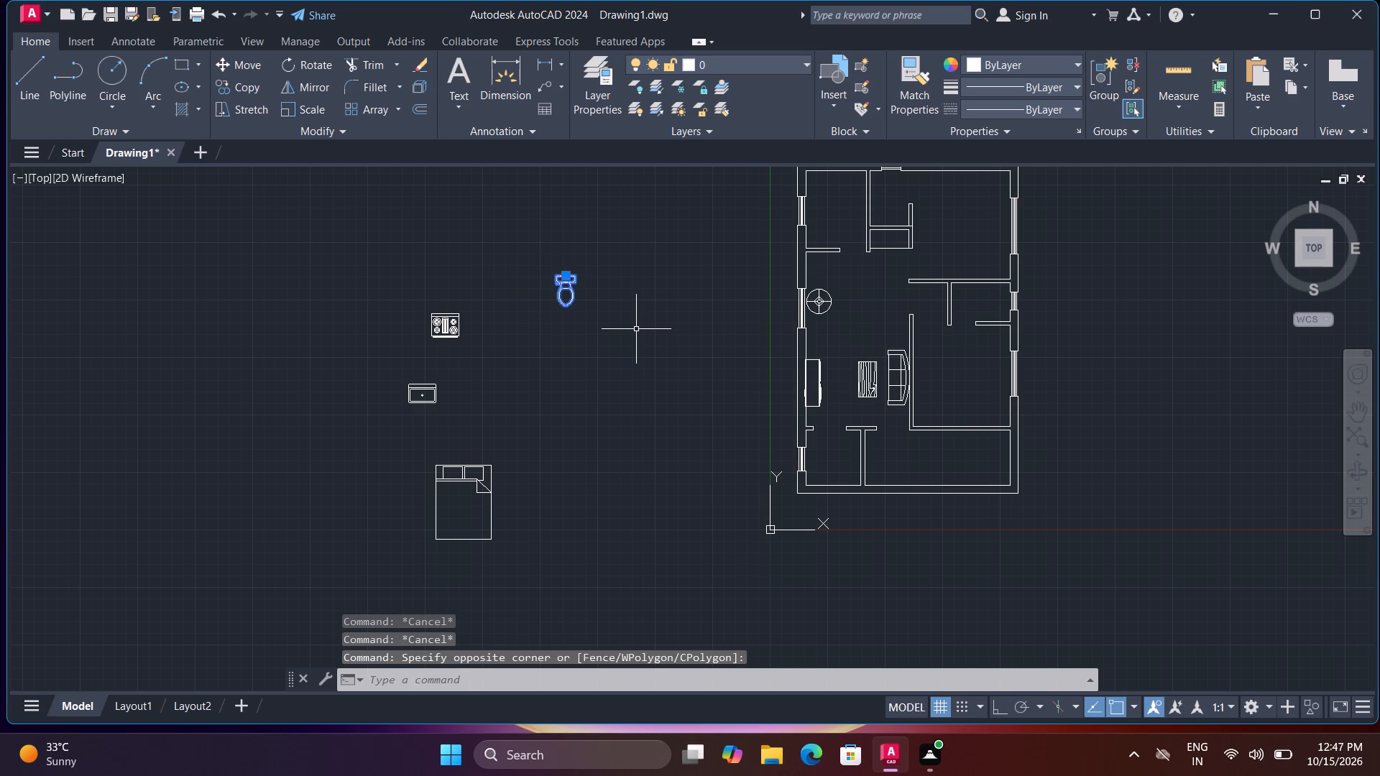
{"action": "key", "text": "m"}
{"action": "key", "text": "space"}
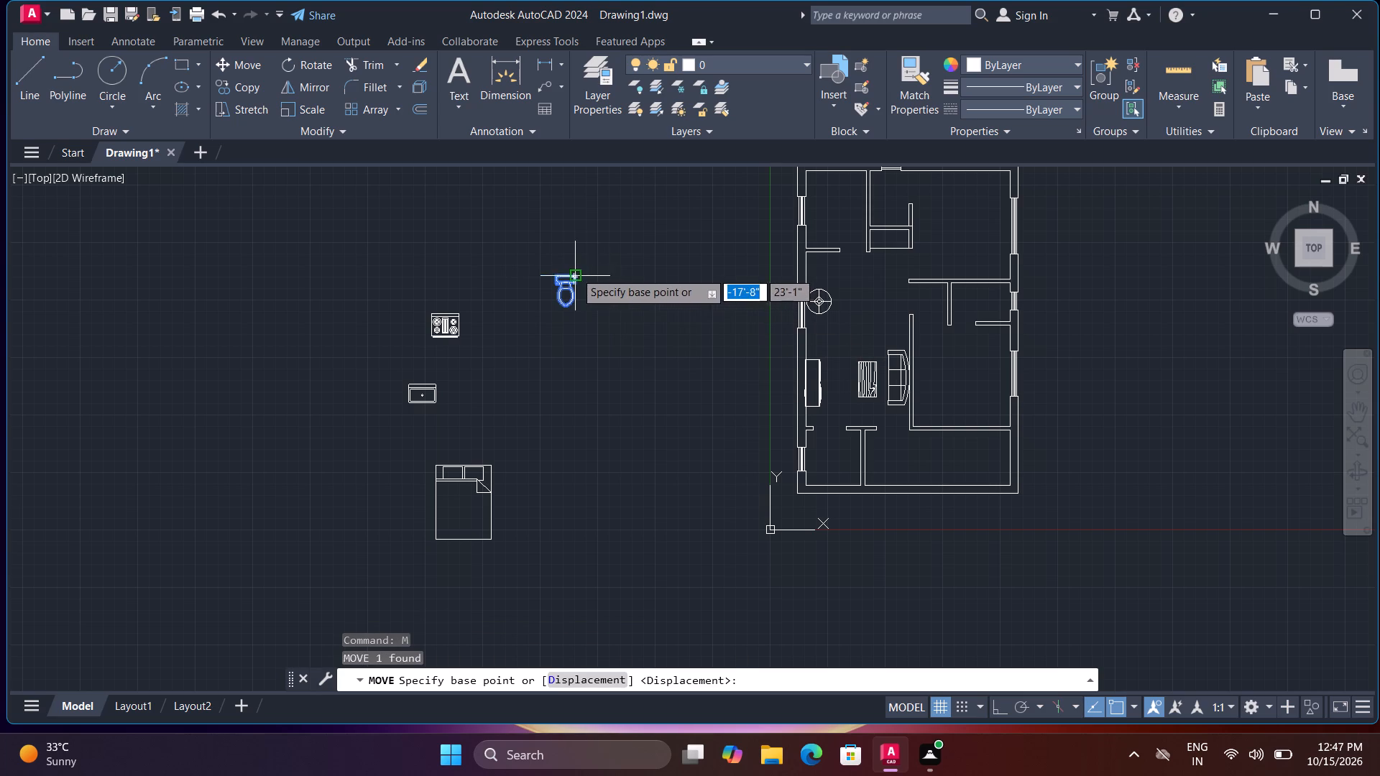
{"action": "left_click", "coordinate": [569, 270]}
{"action": "middle_click_drag", "start_coordinate": [929, 247], "coordinate": [914, 483]}
{"action": "middle_click", "coordinate": [908, 485]}
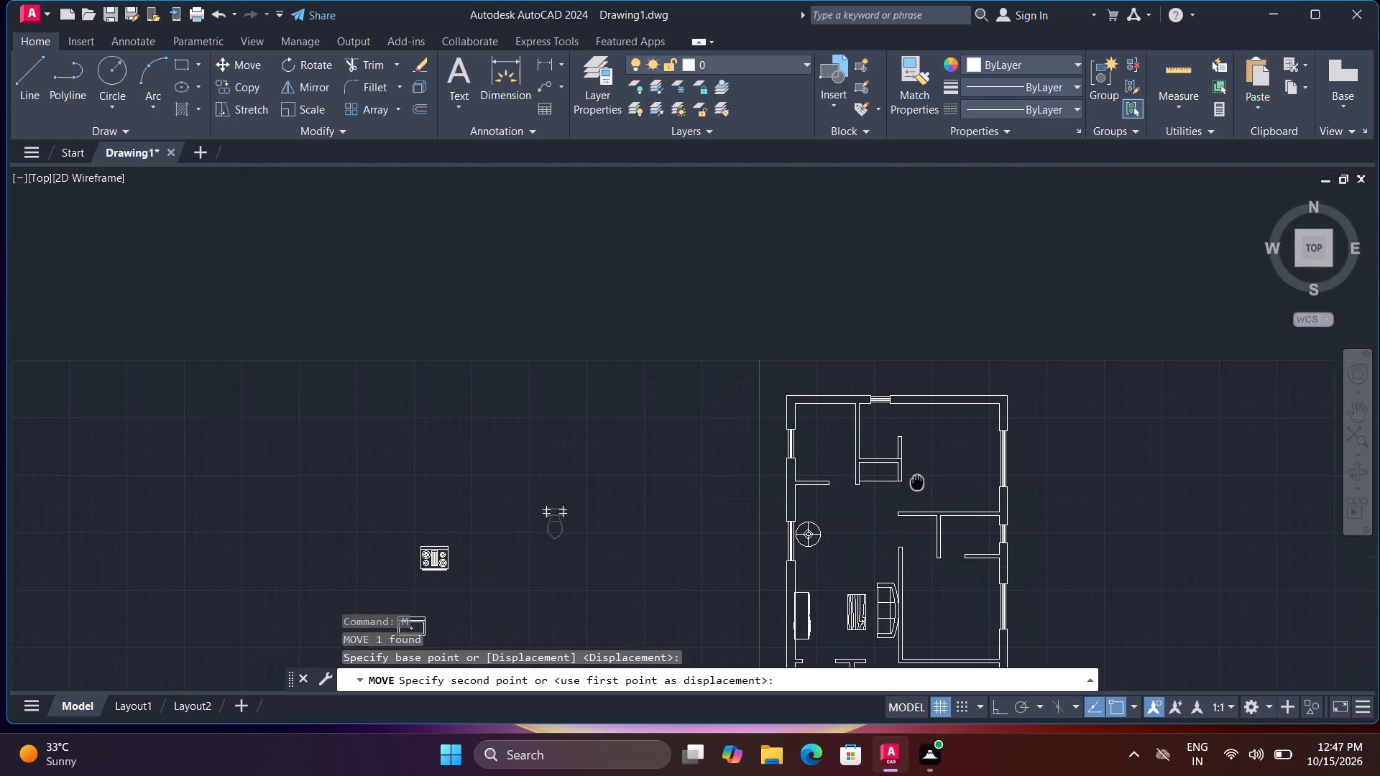
{"action": "middle_click_drag", "start_coordinate": [896, 490], "coordinate": [886, 494]}
{"action": "scroll", "coordinate": [847, 437], "scroll_direction": "up", "scroll_amount": 3}
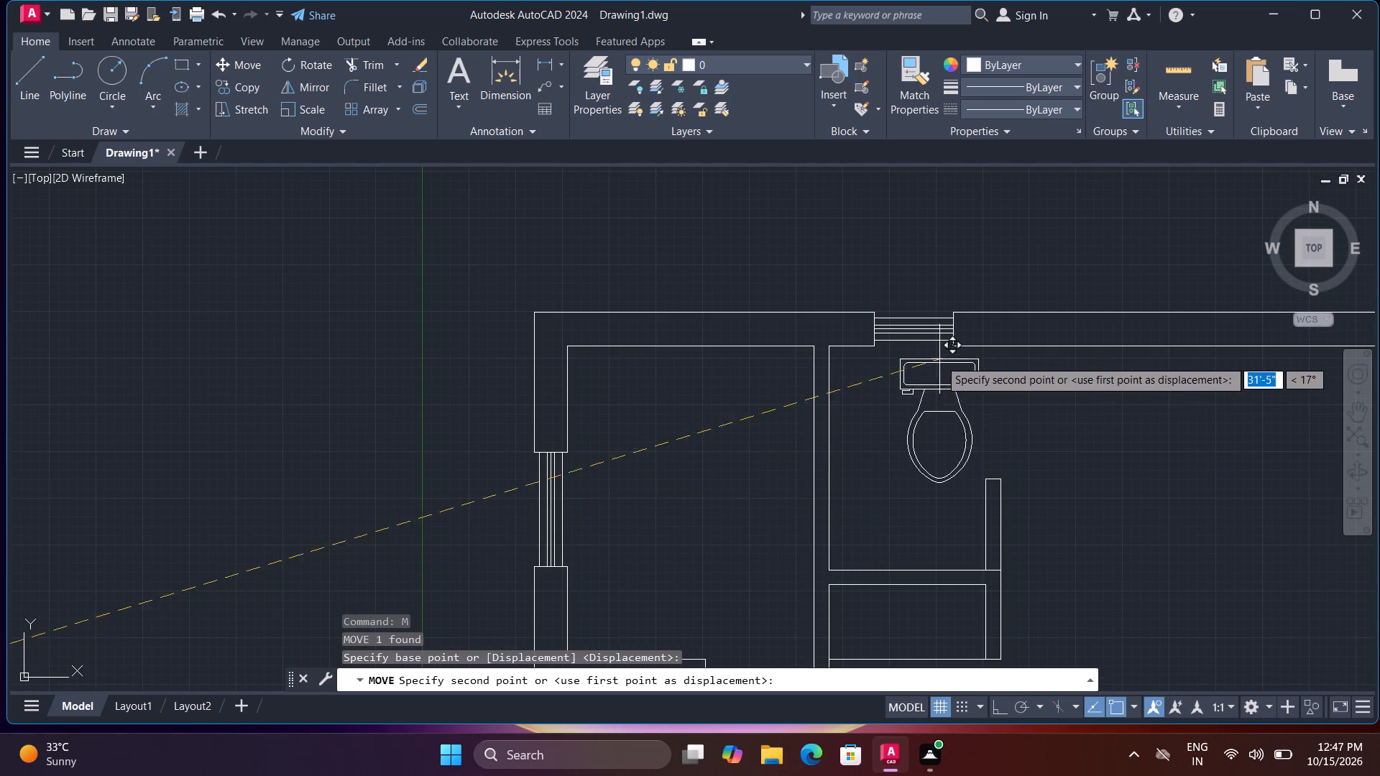
{"action": "left_click", "coordinate": [917, 341]}
Extend the short partition beside the toilet up to the top wall and cut away its lower part, leaving the bathroom opening below.
{"action": "scroll", "coordinate": [931, 434], "scroll_direction": "down", "scroll_amount": 3}
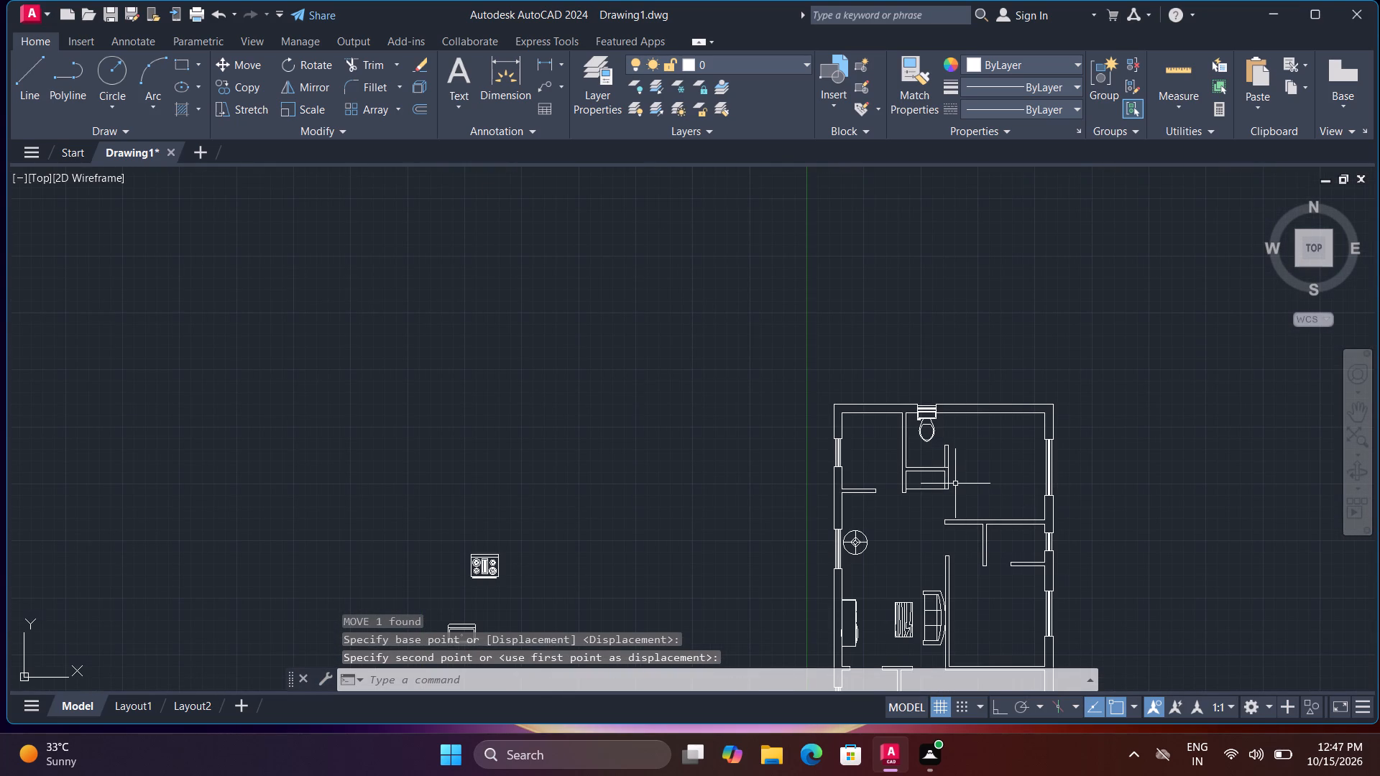
{"action": "scroll", "coordinate": [952, 458], "scroll_direction": "up", "scroll_amount": 1}
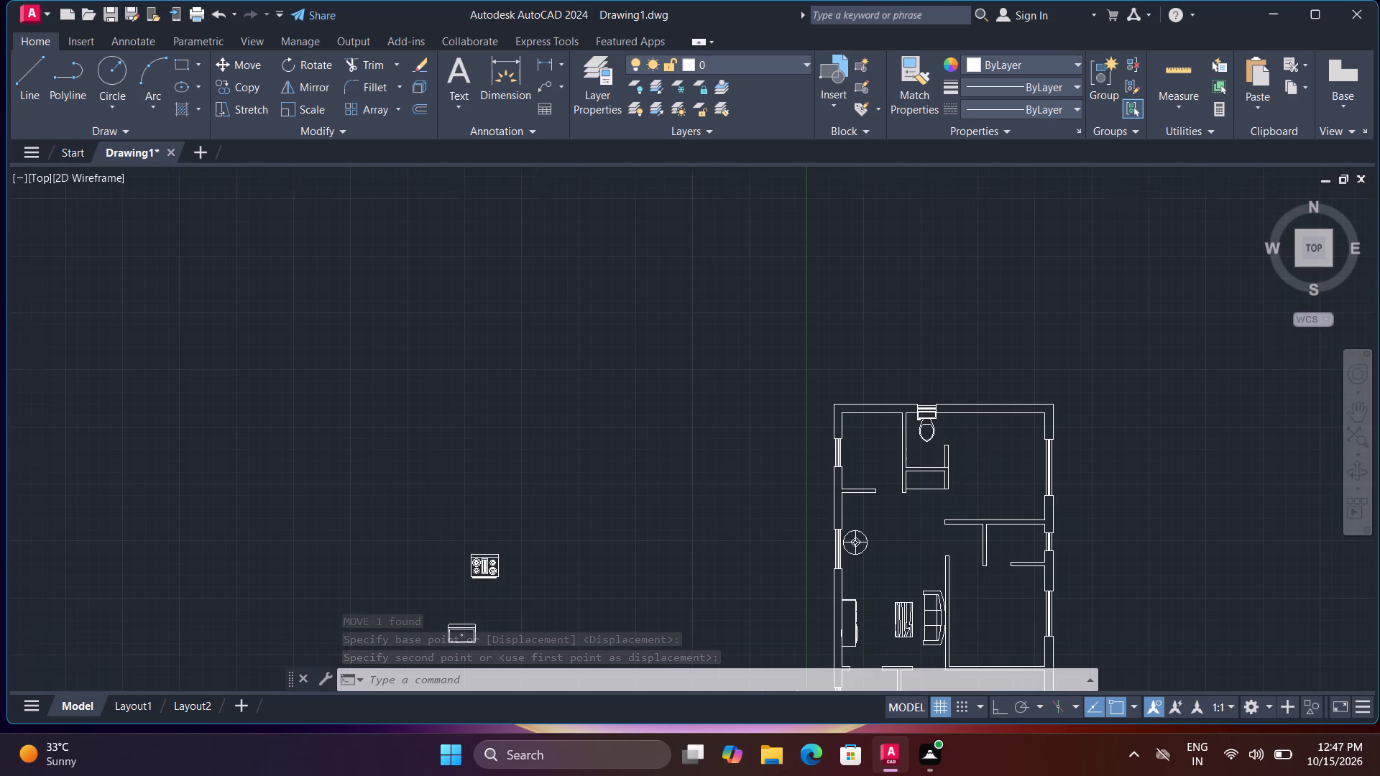
{"action": "scroll", "coordinate": [952, 458], "scroll_direction": "up", "scroll_amount": 2}
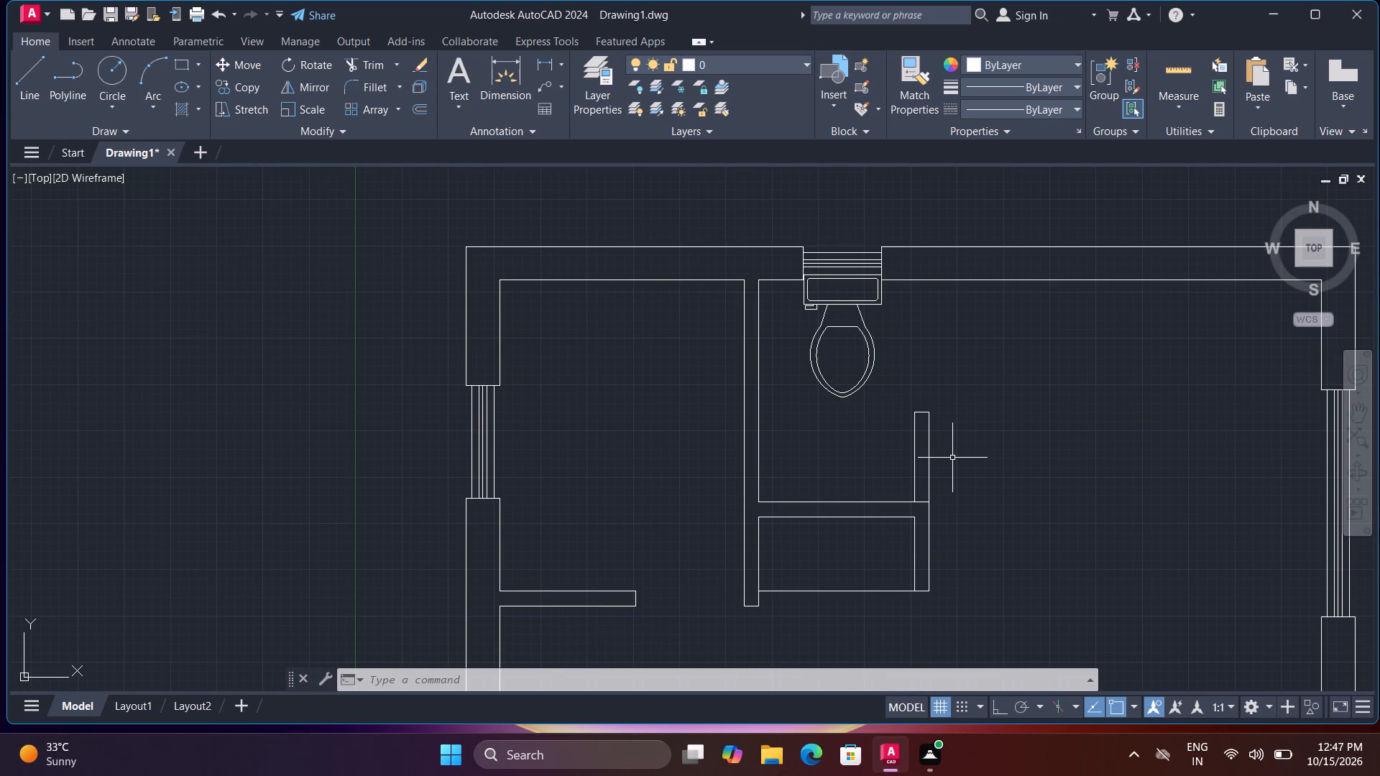
{"action": "type", "text": "ex"}
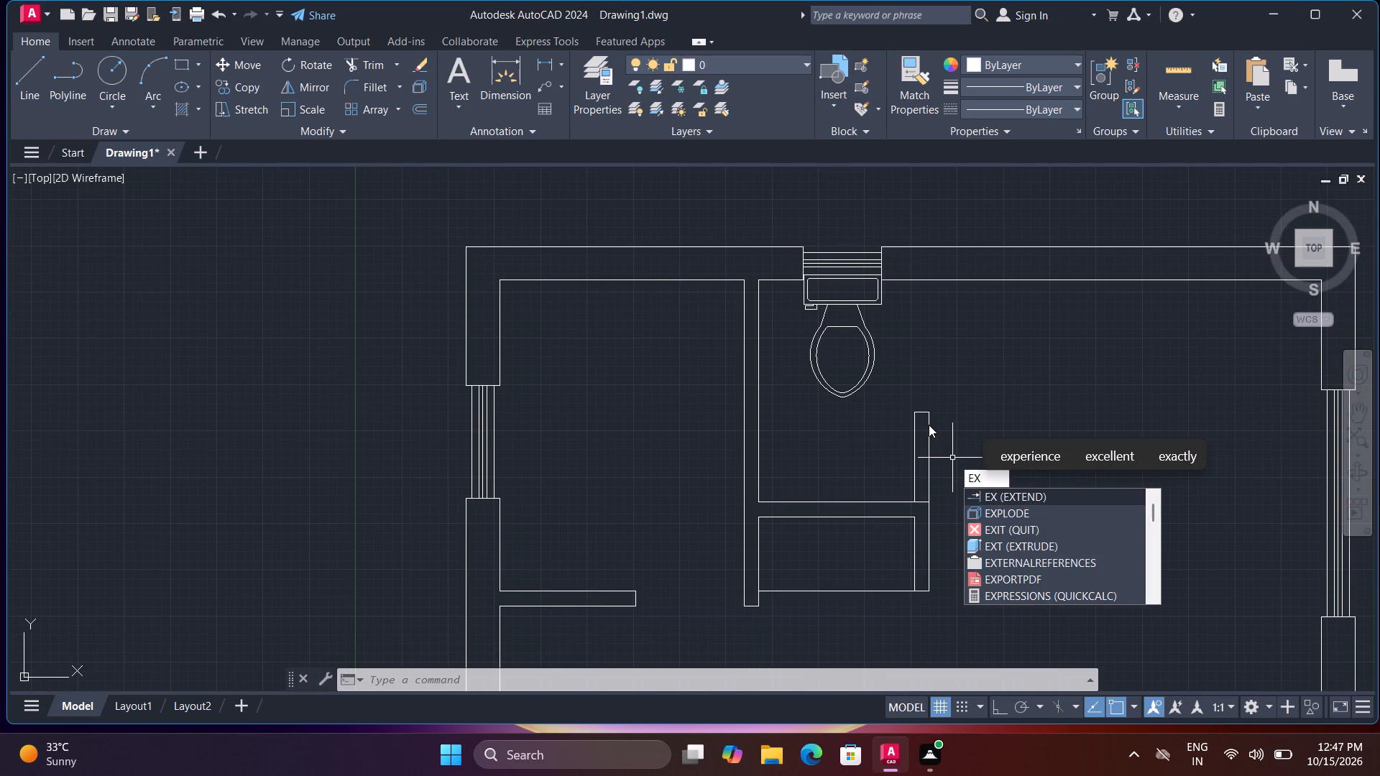
{"action": "key", "text": "space"}
{"action": "left_click", "coordinate": [928, 422]}
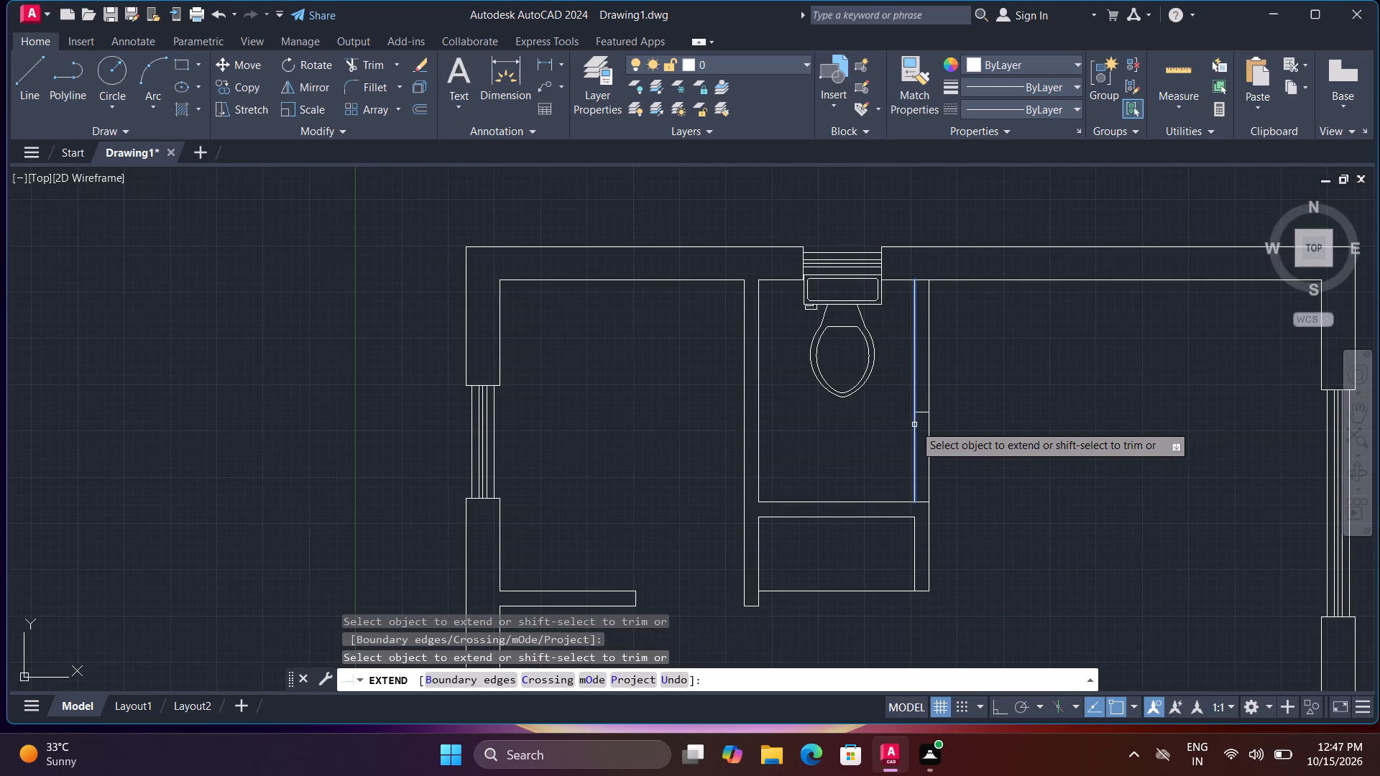
{"action": "left_click", "coordinate": [914, 425]}
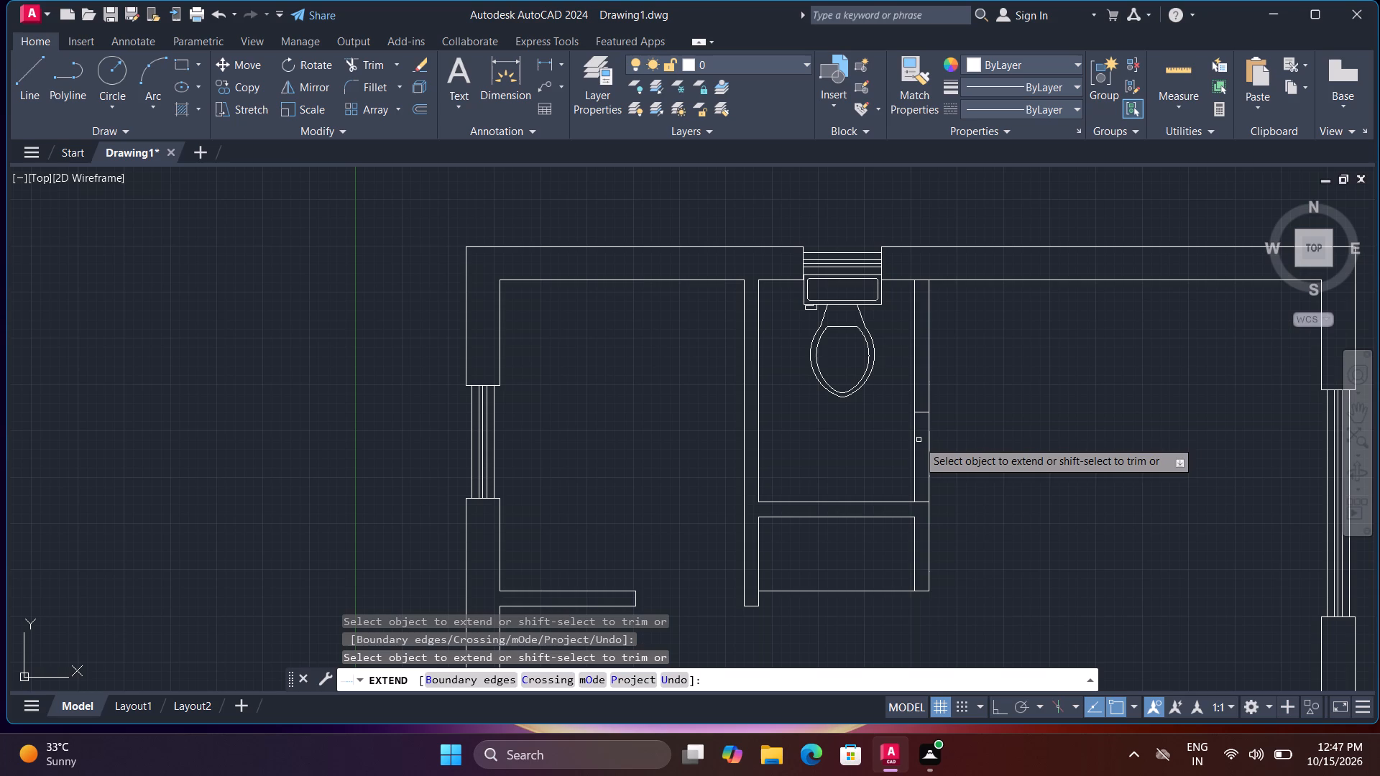
{"action": "left_click_drag", "start_coordinate": [901, 443], "coordinate": [974, 446], "text": "shift"}
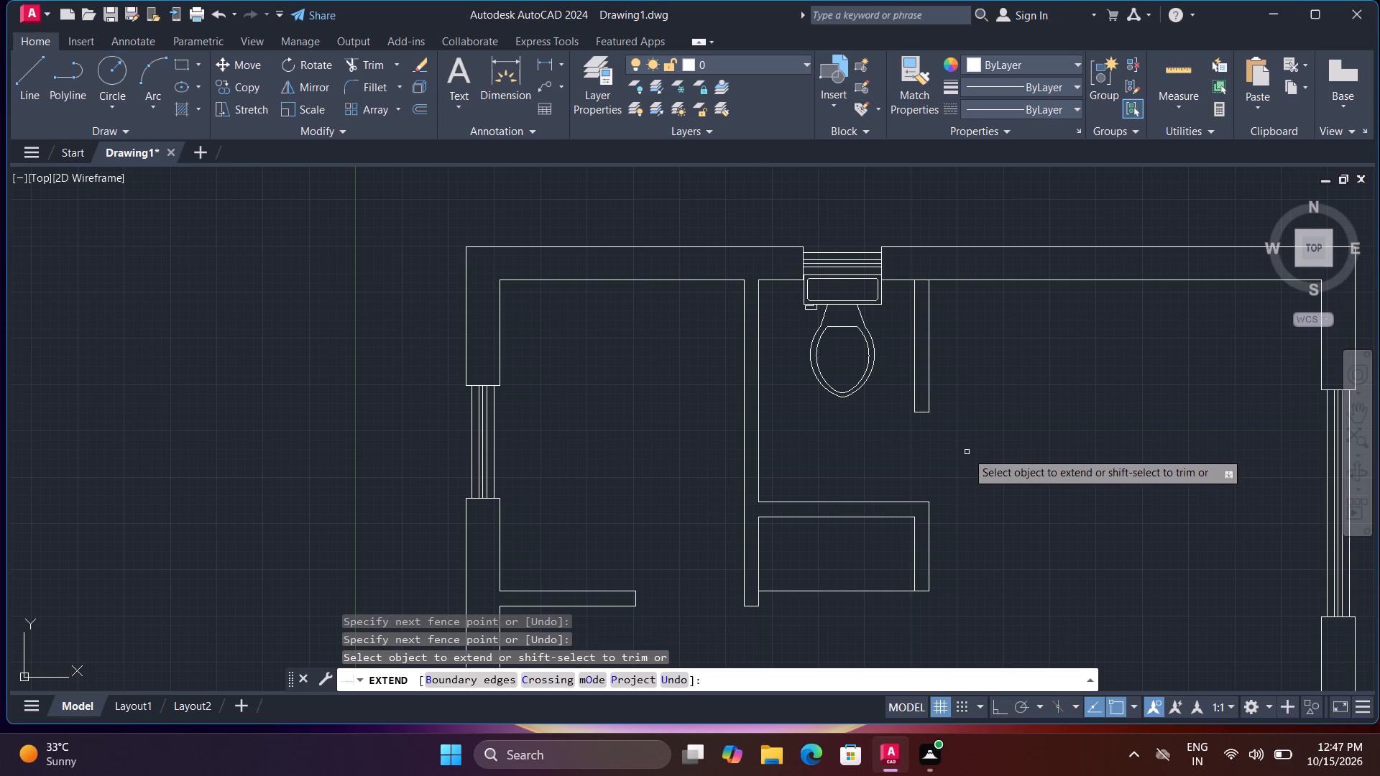
{"action": "scroll", "coordinate": [967, 458], "scroll_direction": "down", "scroll_amount": 1}
{"action": "middle_click_drag", "start_coordinate": [998, 504], "coordinate": [983, 502]}
{"action": "scroll", "coordinate": [975, 496], "scroll_direction": "down", "scroll_amount": 1}
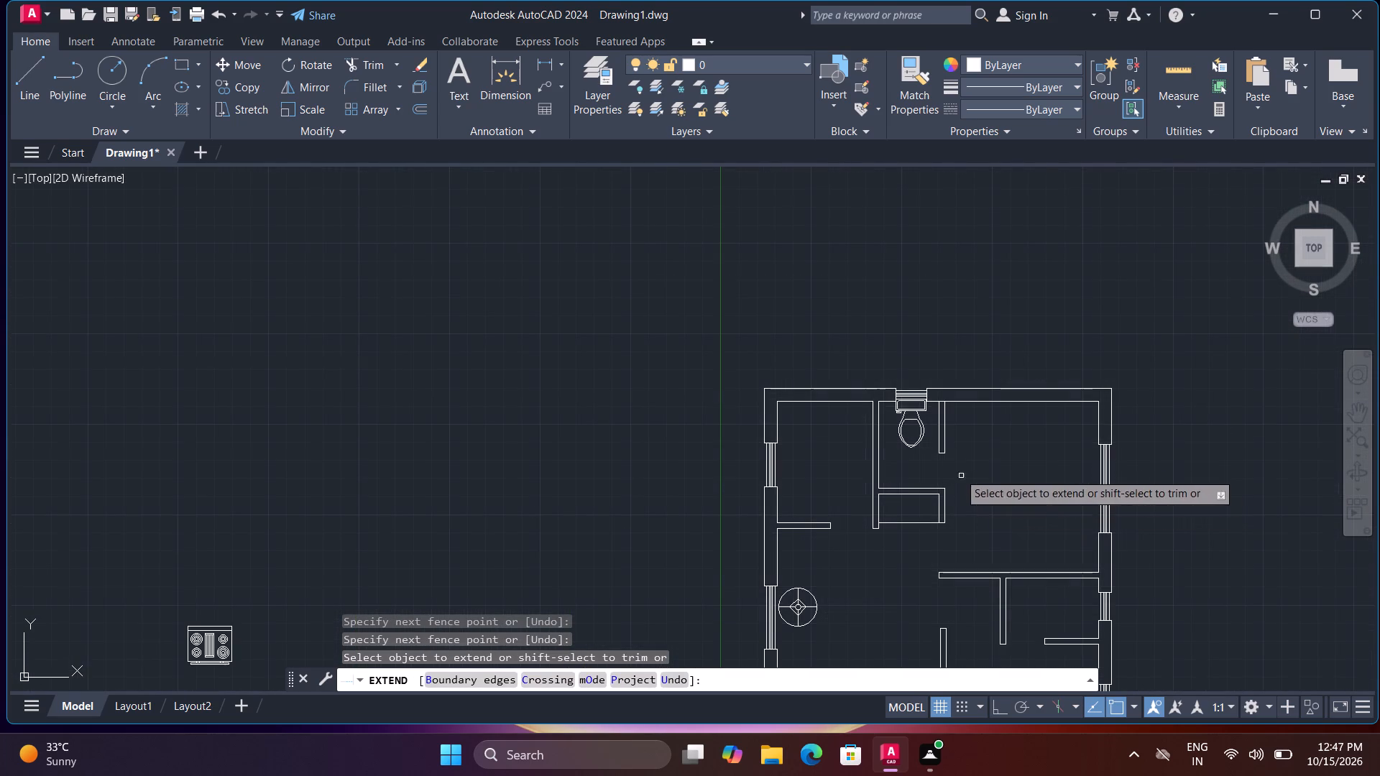
{"action": "key", "text": "1"}
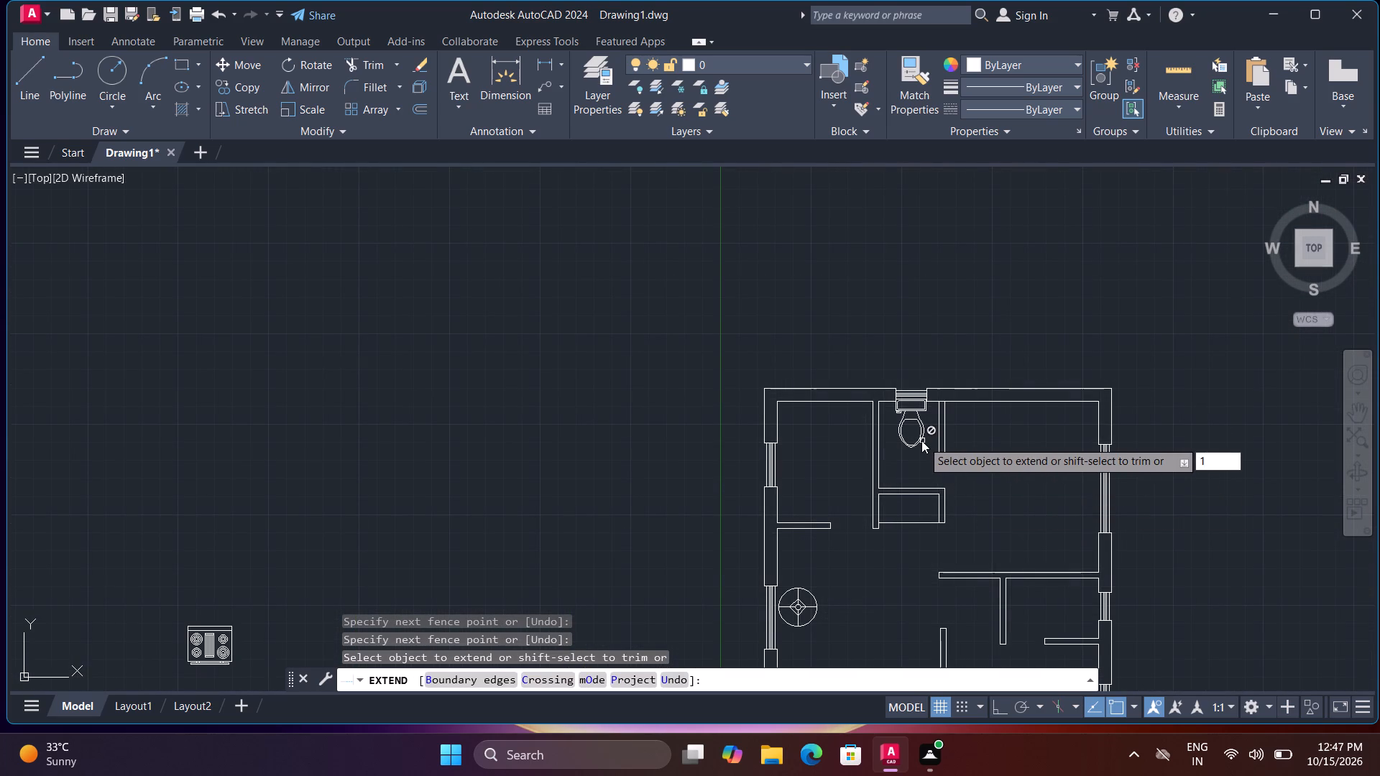
{"action": "key", "text": "Escape"}
Copy the toilet by the top of its tank into the second bathroom, near the window in the house's right wall.
{"action": "left_click", "coordinate": [923, 442]}
{"action": "key", "text": "c"}
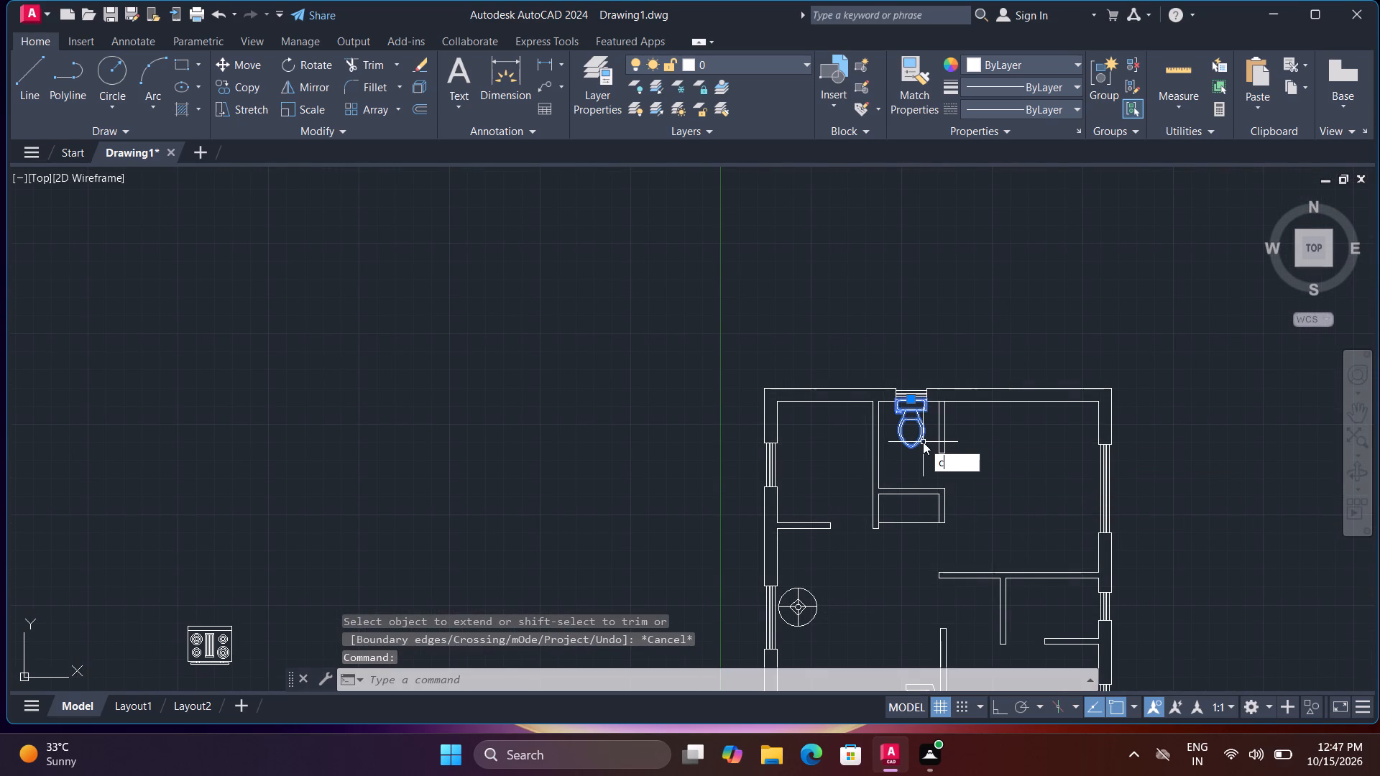
{"action": "type", "text": "o"}
{"action": "key", "text": "space"}
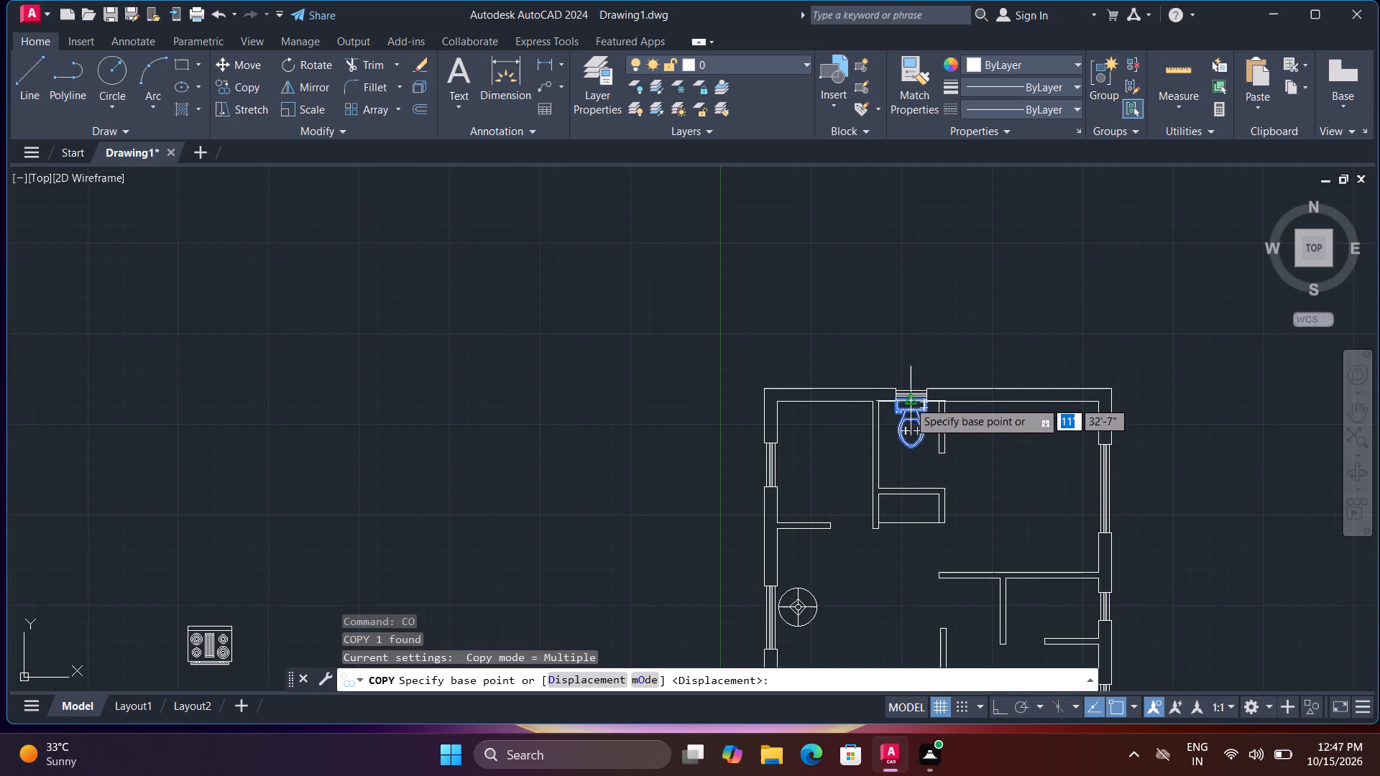
{"action": "left_click", "coordinate": [908, 399]}
{"action": "key", "text": "space"}
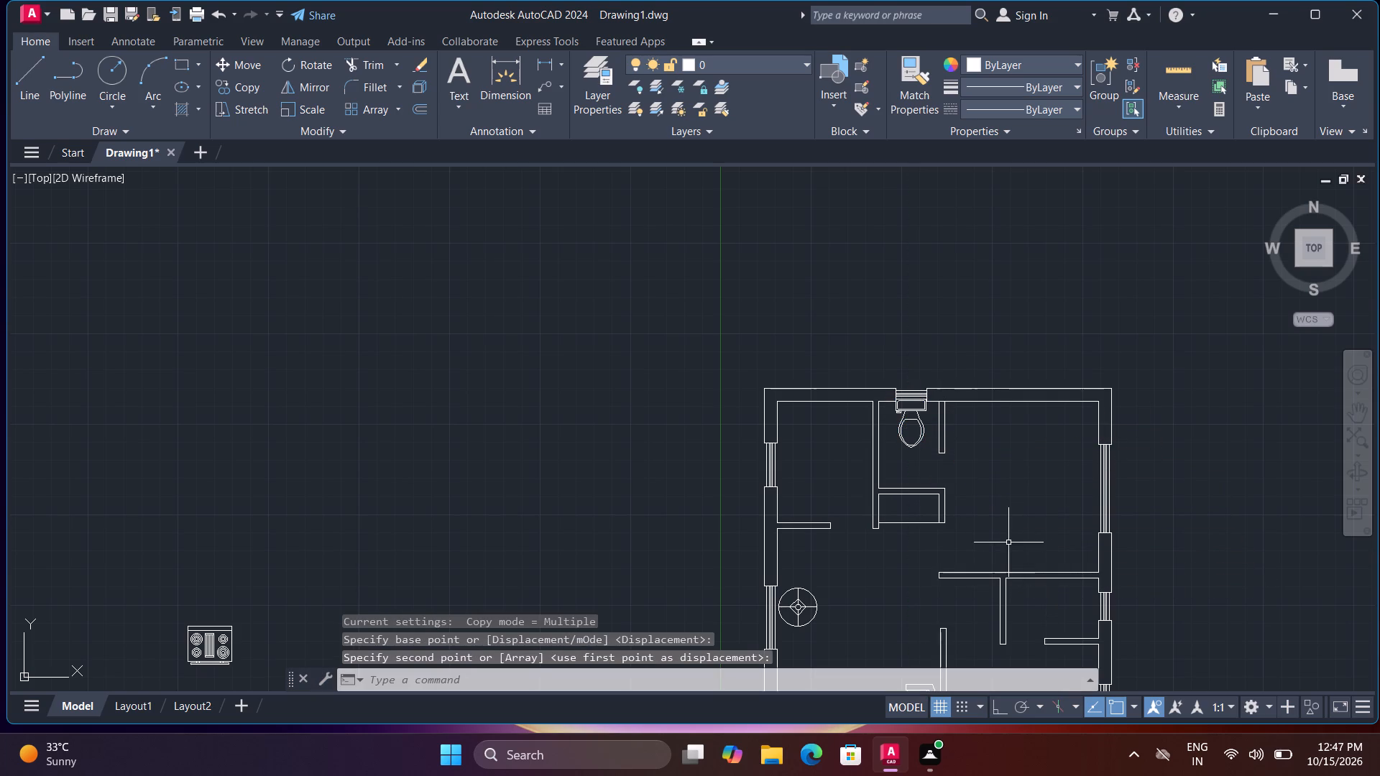
{"action": "key", "text": "space"}
{"action": "left_click", "coordinate": [919, 439]}
{"action": "key", "text": "space"}
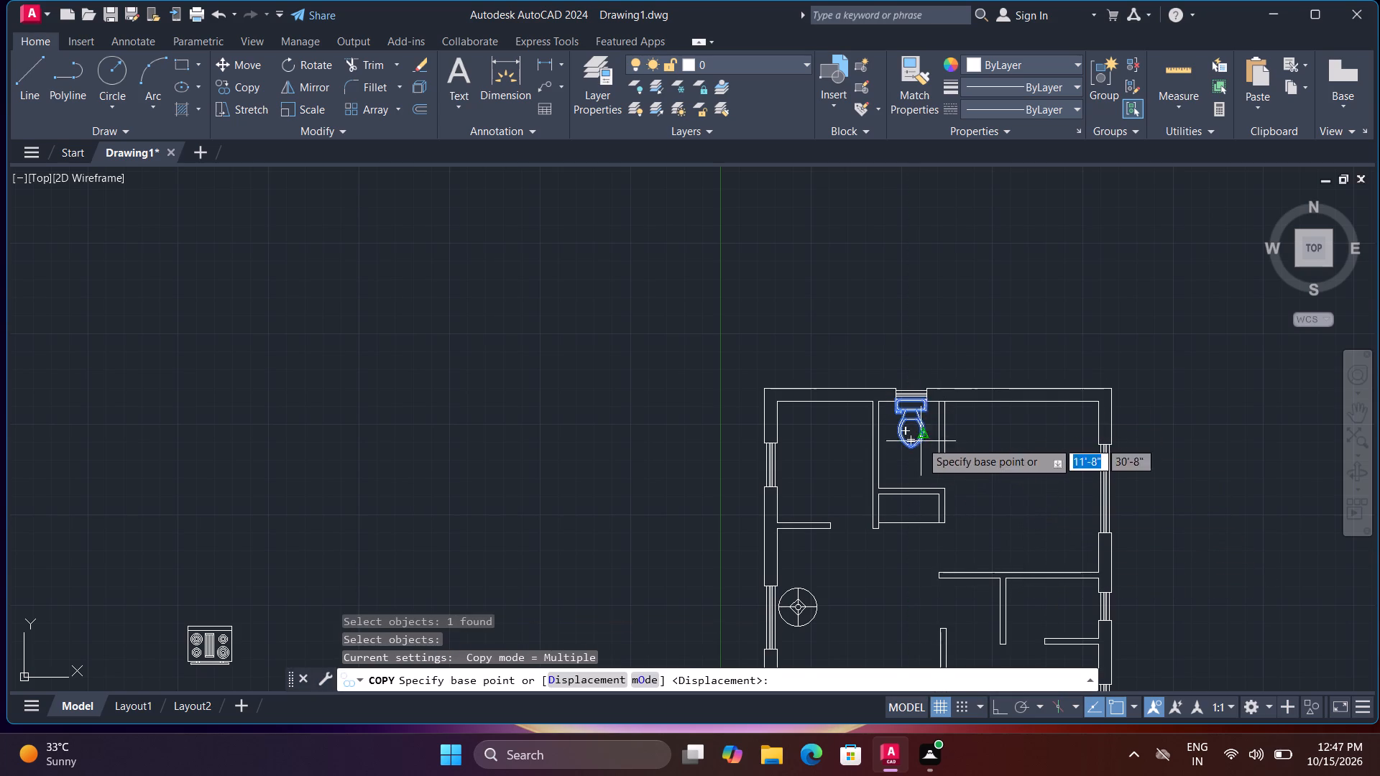
{"action": "left_click", "coordinate": [912, 398]}
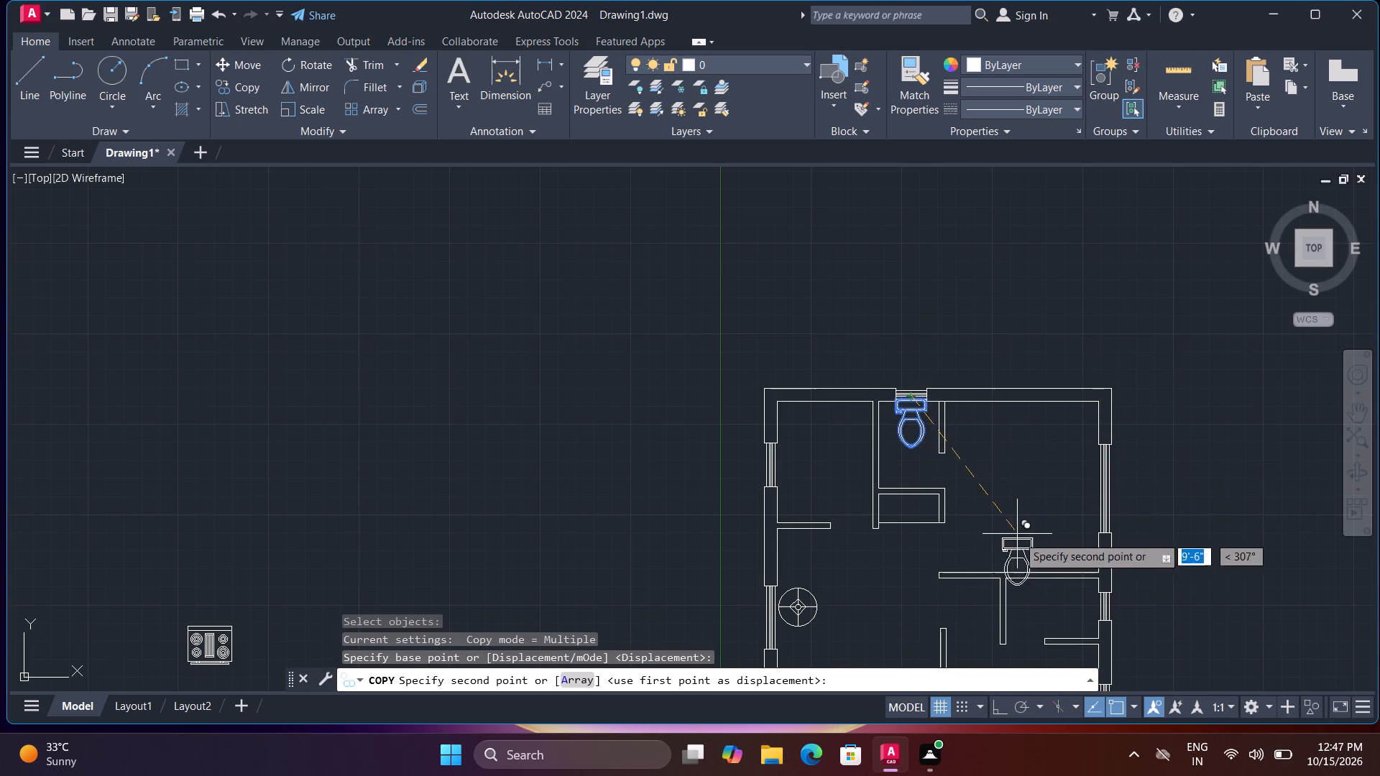
{"action": "left_click", "coordinate": [1055, 596]}
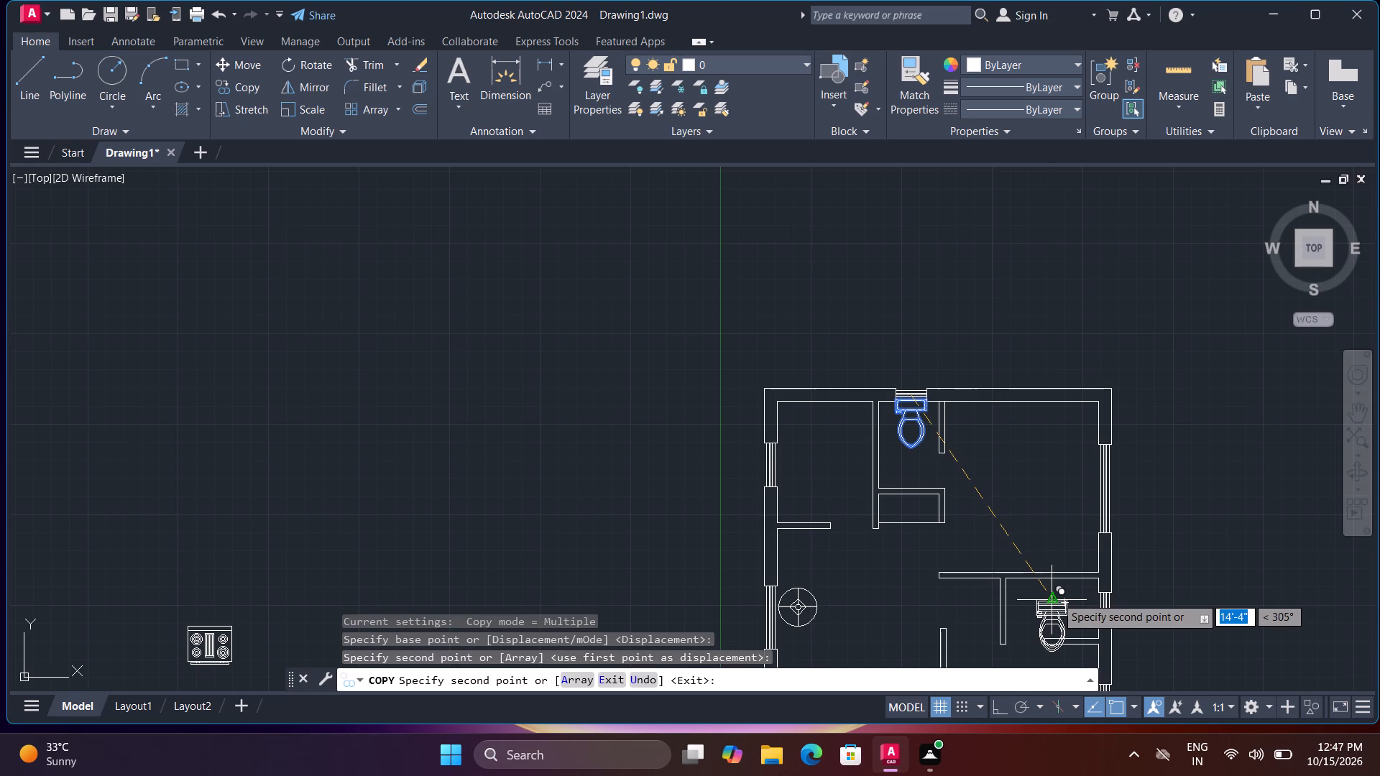
{"action": "key", "text": "Escape"}
Rotate the copied toilet a quarter turn clockwise about its tank corner so the tank faces the right wall.
{"action": "type", "text": "ro"}
{"action": "key", "text": "space"}
{"action": "left_click", "coordinate": [1061, 601]}
{"action": "key", "text": "space"}
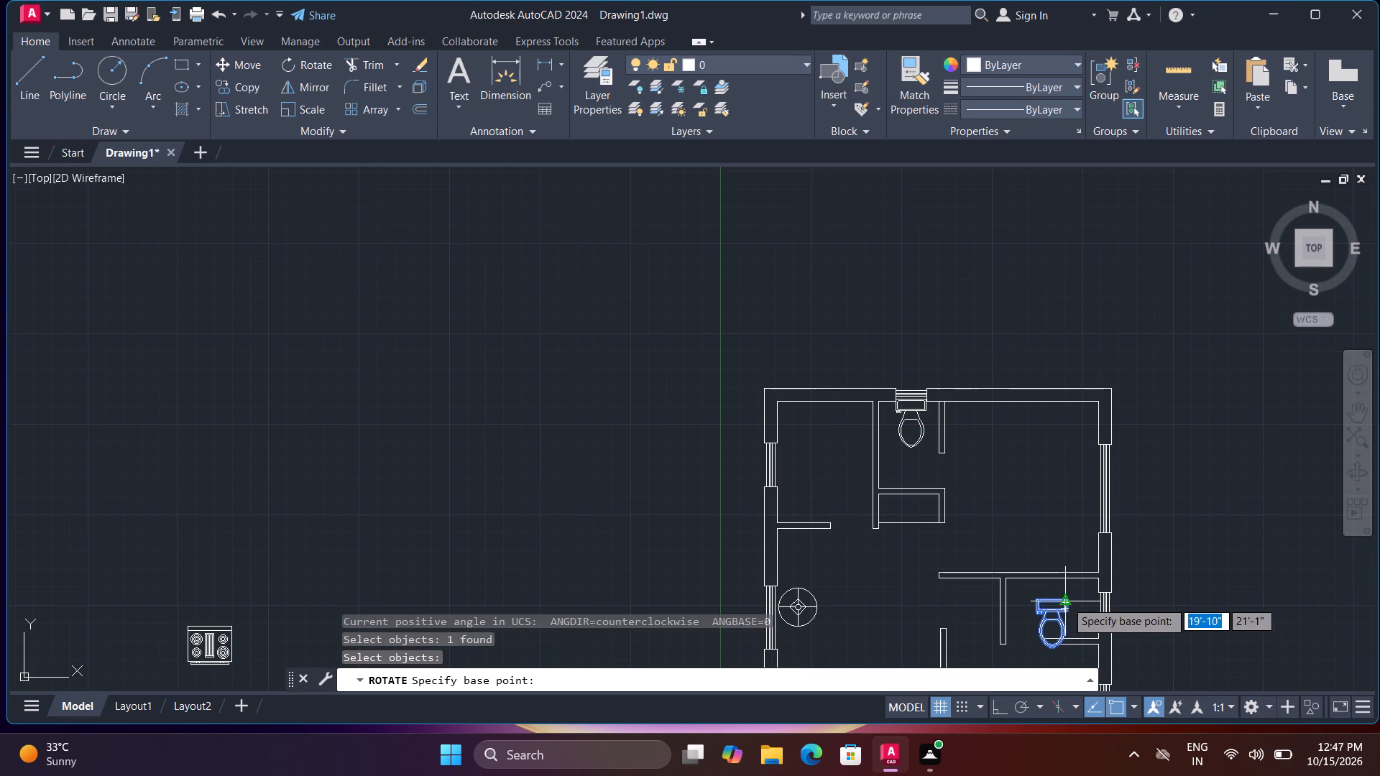
{"action": "left_click", "coordinate": [1066, 601]}
{"action": "left_click", "coordinate": [1071, 656]}
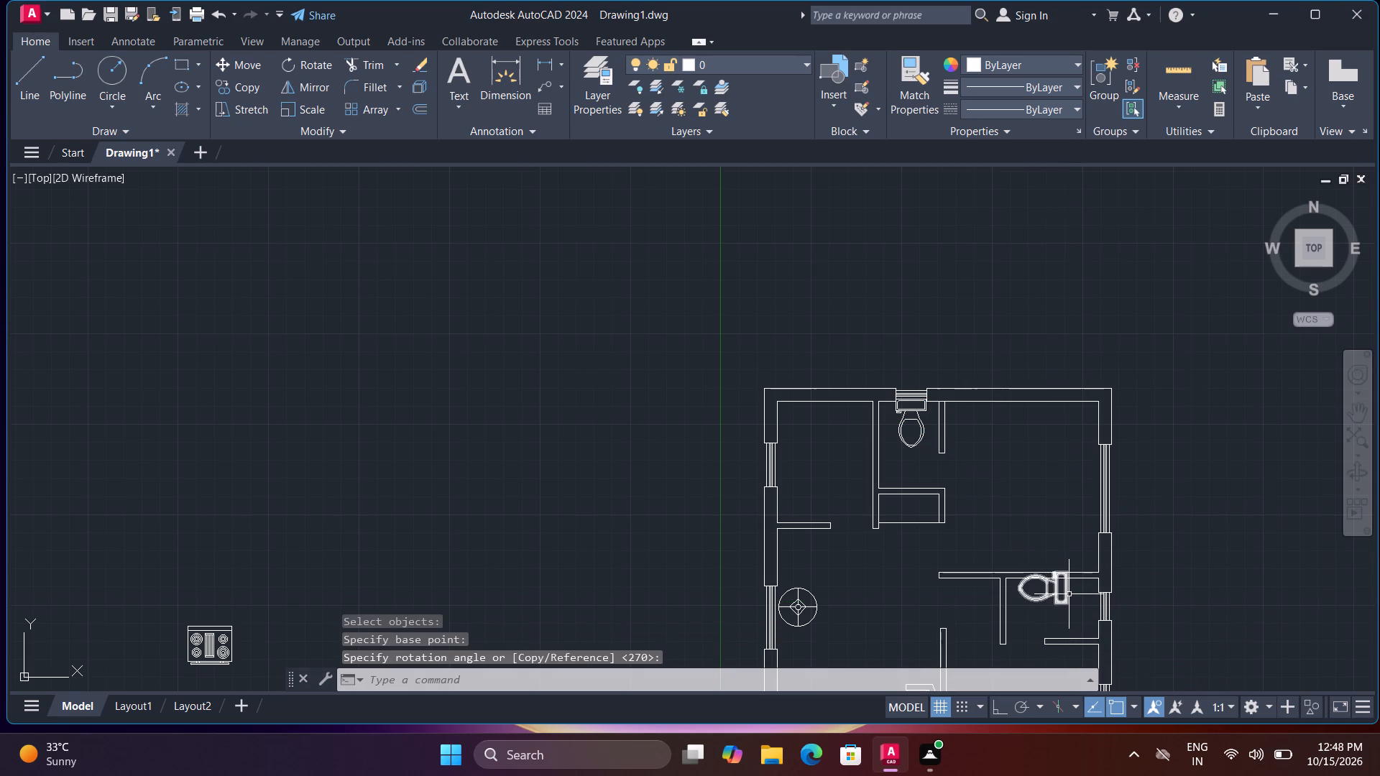
Move the rotated toilet by the middle of its tank to the inner midpoint of the second bathroom's window.
{"action": "type", "text": "m"}
{"action": "key", "text": "space"}
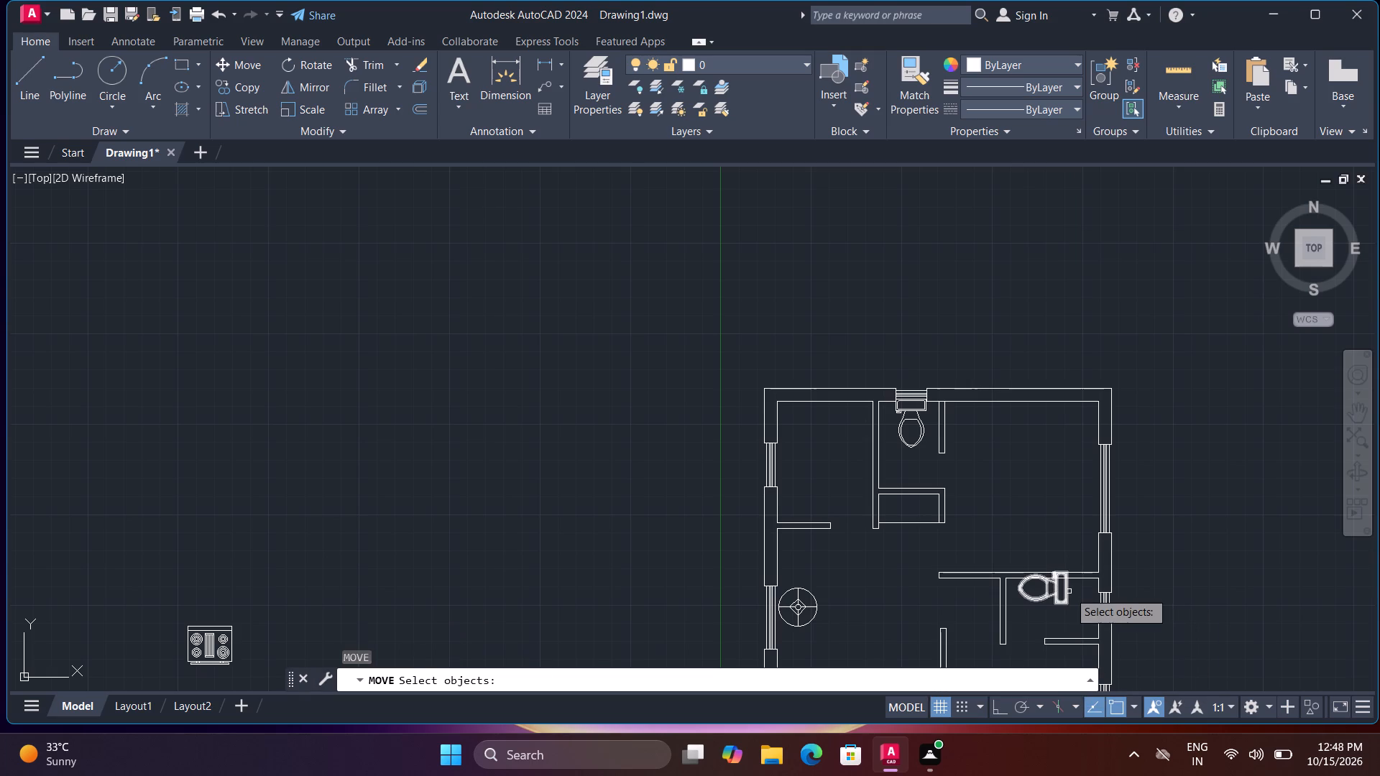
{"action": "left_click", "coordinate": [1069, 591]}
{"action": "key", "text": "space"}
{"action": "left_click", "coordinate": [1069, 588]}
{"action": "scroll", "coordinate": [1103, 617], "scroll_direction": "up", "scroll_amount": 3}
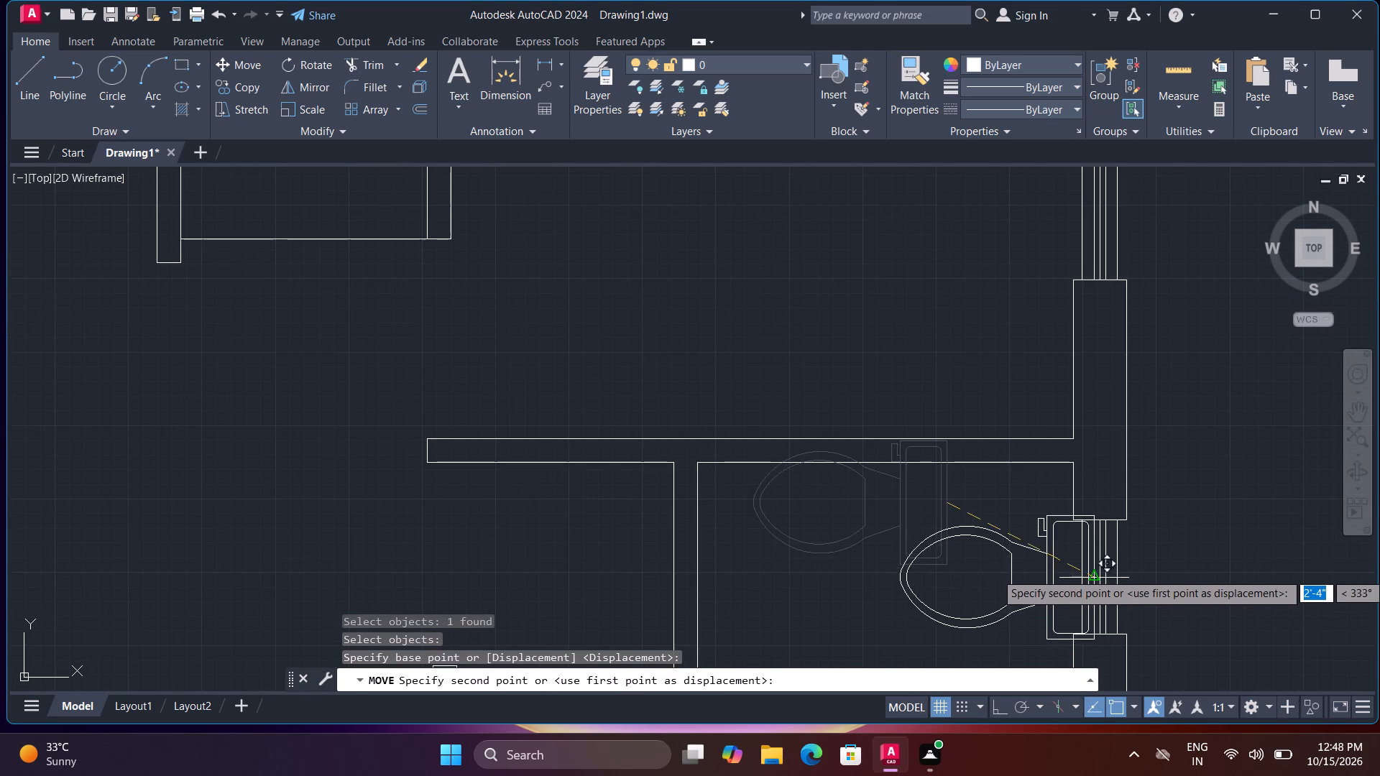
{"action": "scroll", "coordinate": [1087, 573], "scroll_direction": "down", "scroll_amount": 2}
{"action": "scroll", "coordinate": [1086, 575], "scroll_direction": "up", "scroll_amount": 1}
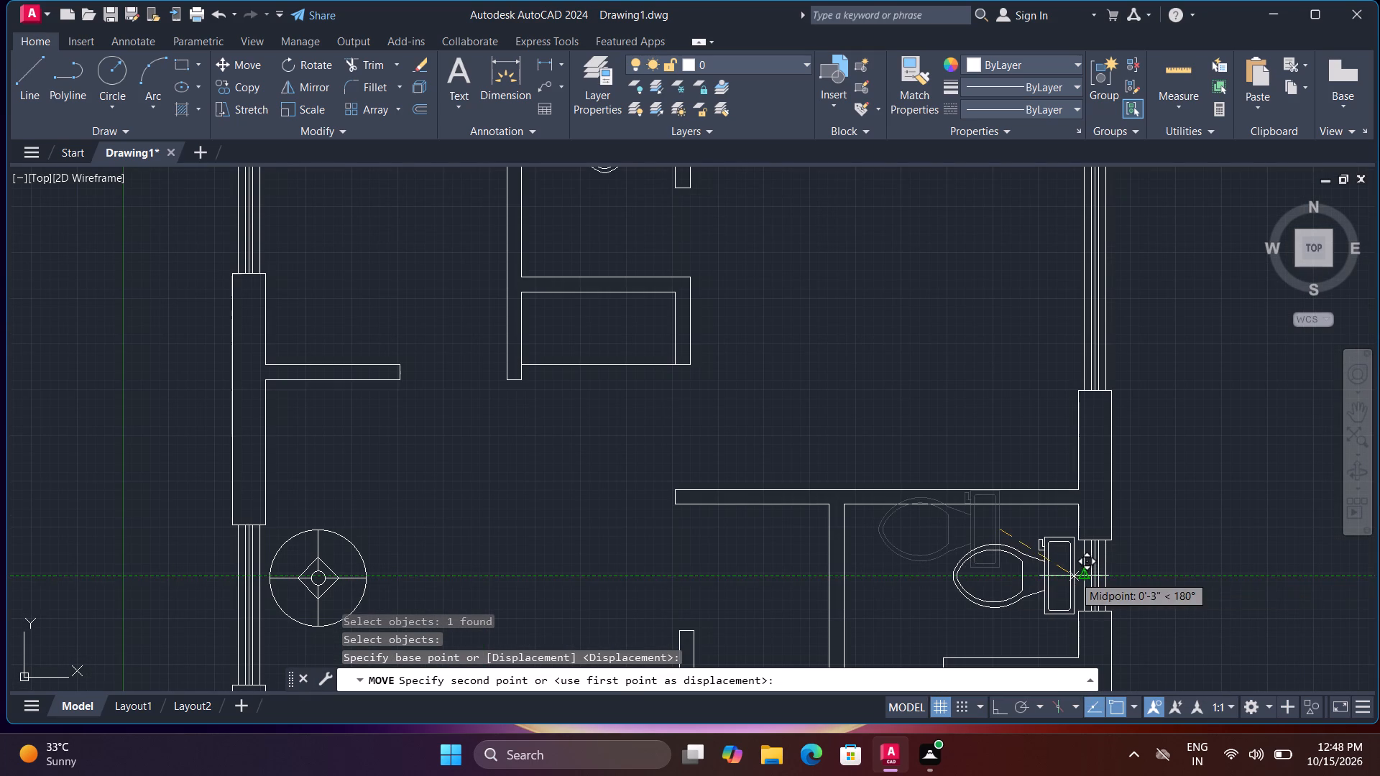
{"action": "left_click", "coordinate": [1084, 581]}
With Ortho on, draw an L-shaped line in the top-left room, about 6' up from below the stub wall and across the bathroom partition.
{"action": "scroll", "coordinate": [1085, 581], "scroll_direction": "down", "scroll_amount": 1}
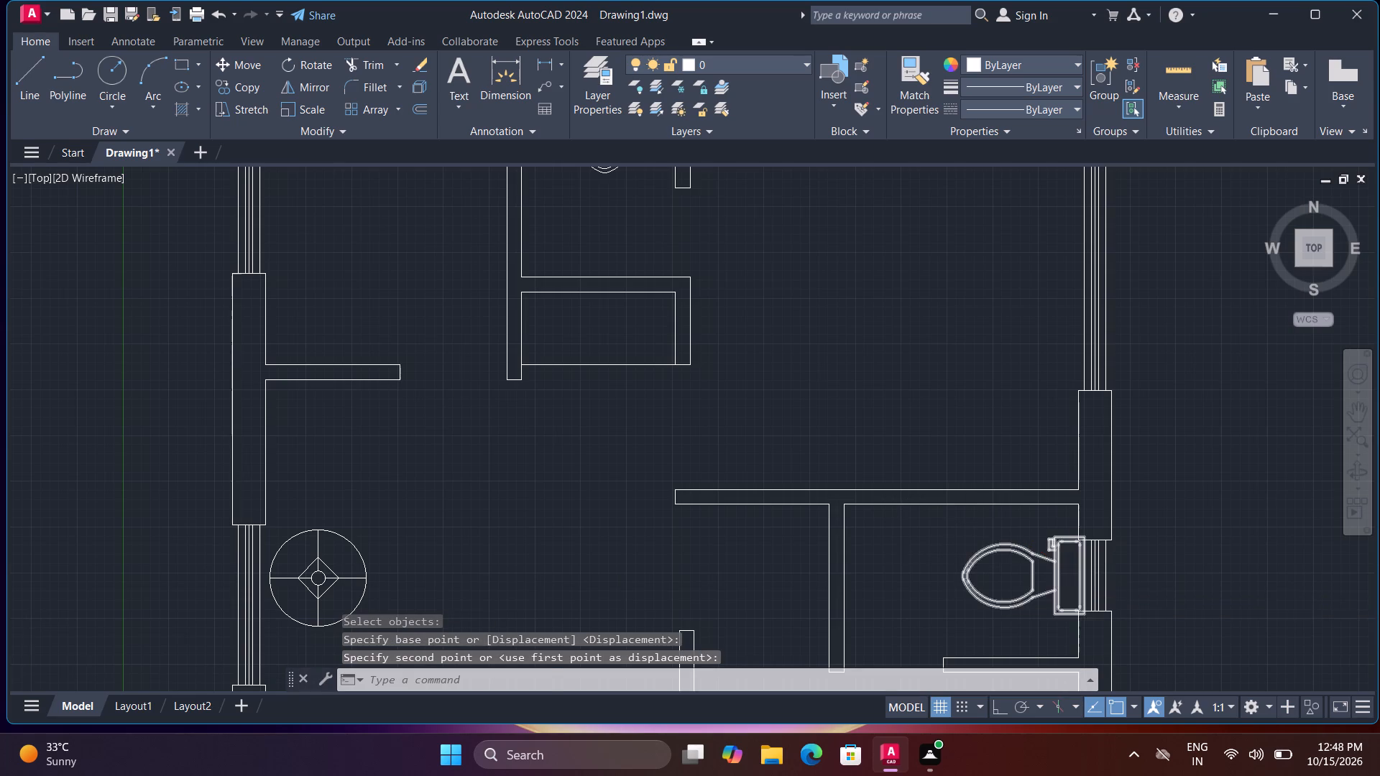
{"action": "scroll", "coordinate": [1017, 611], "scroll_direction": "down", "scroll_amount": 2}
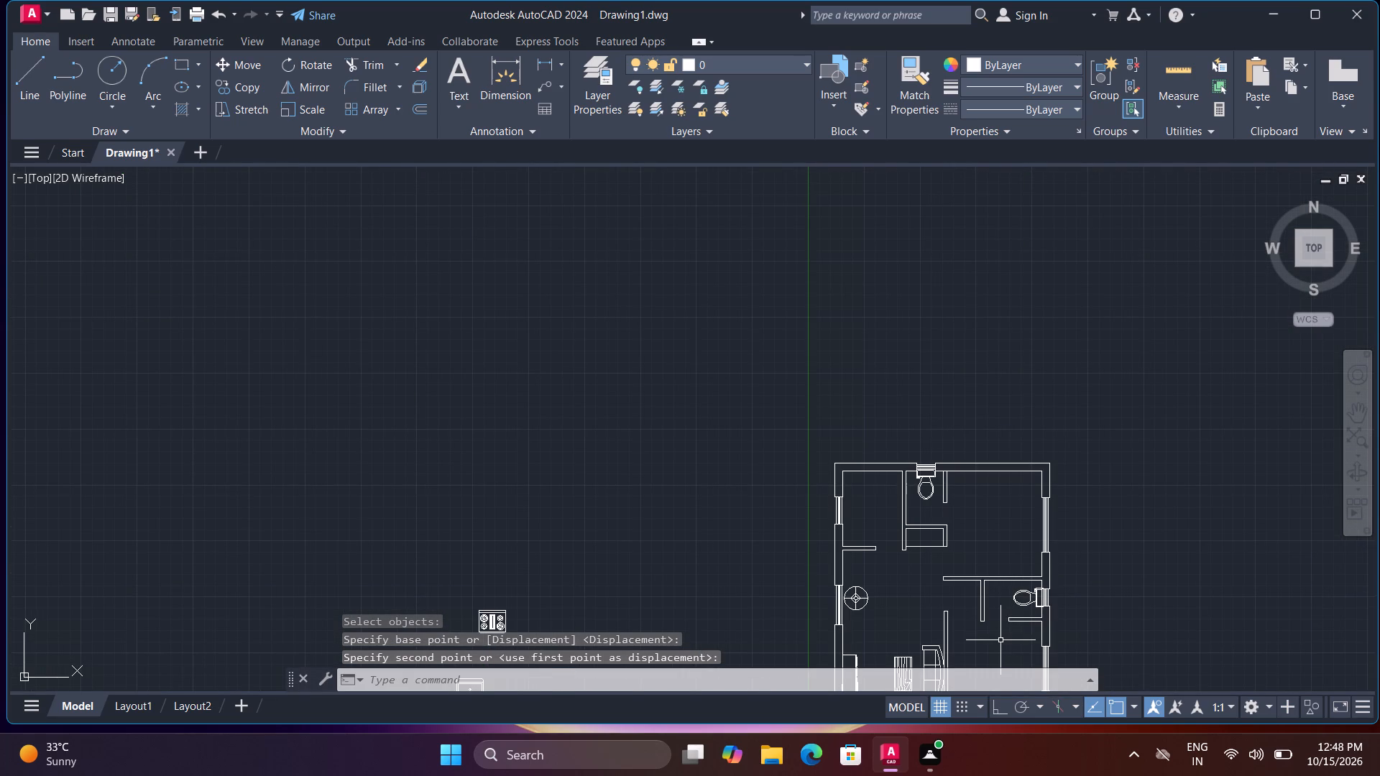
{"action": "middle_click_drag", "start_coordinate": [1026, 616], "coordinate": [1089, 398]}
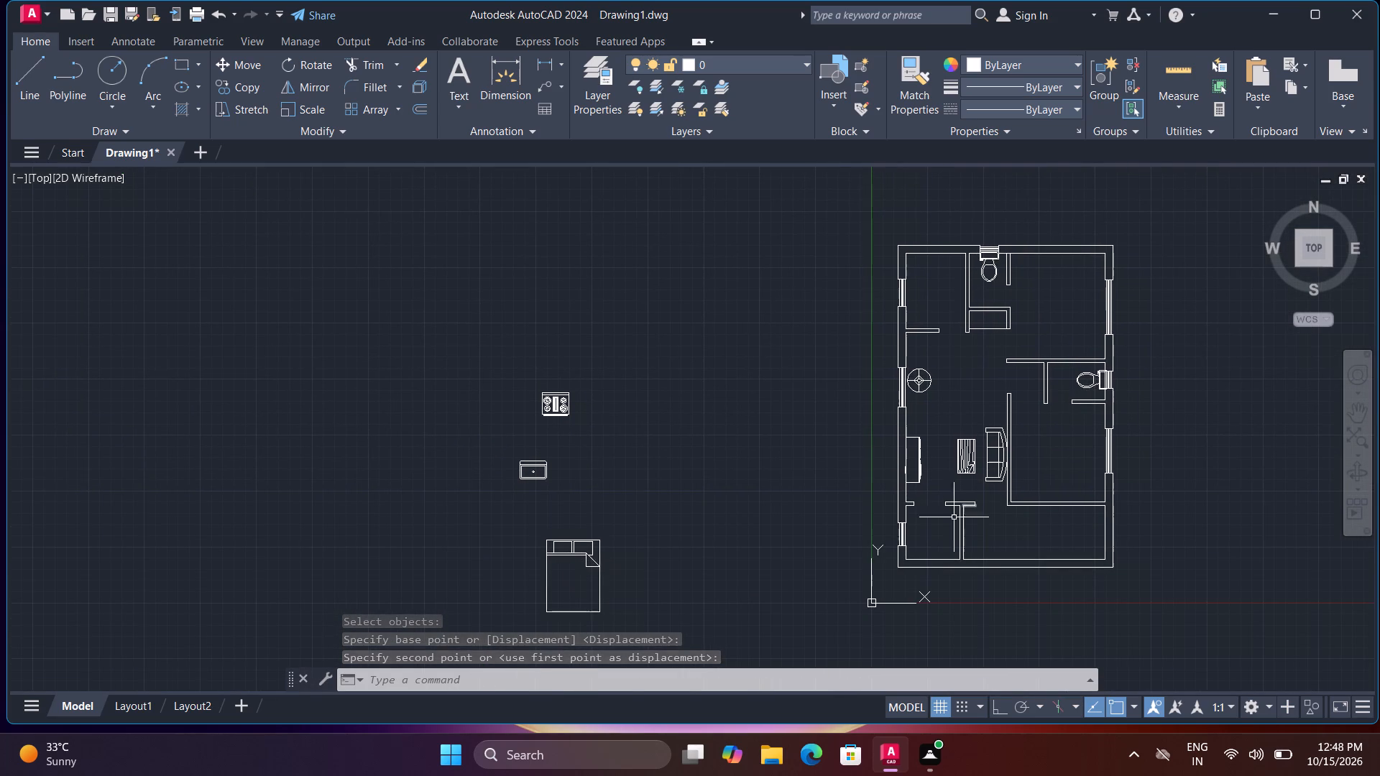
{"action": "middle_click_drag", "start_coordinate": [1044, 356], "coordinate": [1008, 481]}
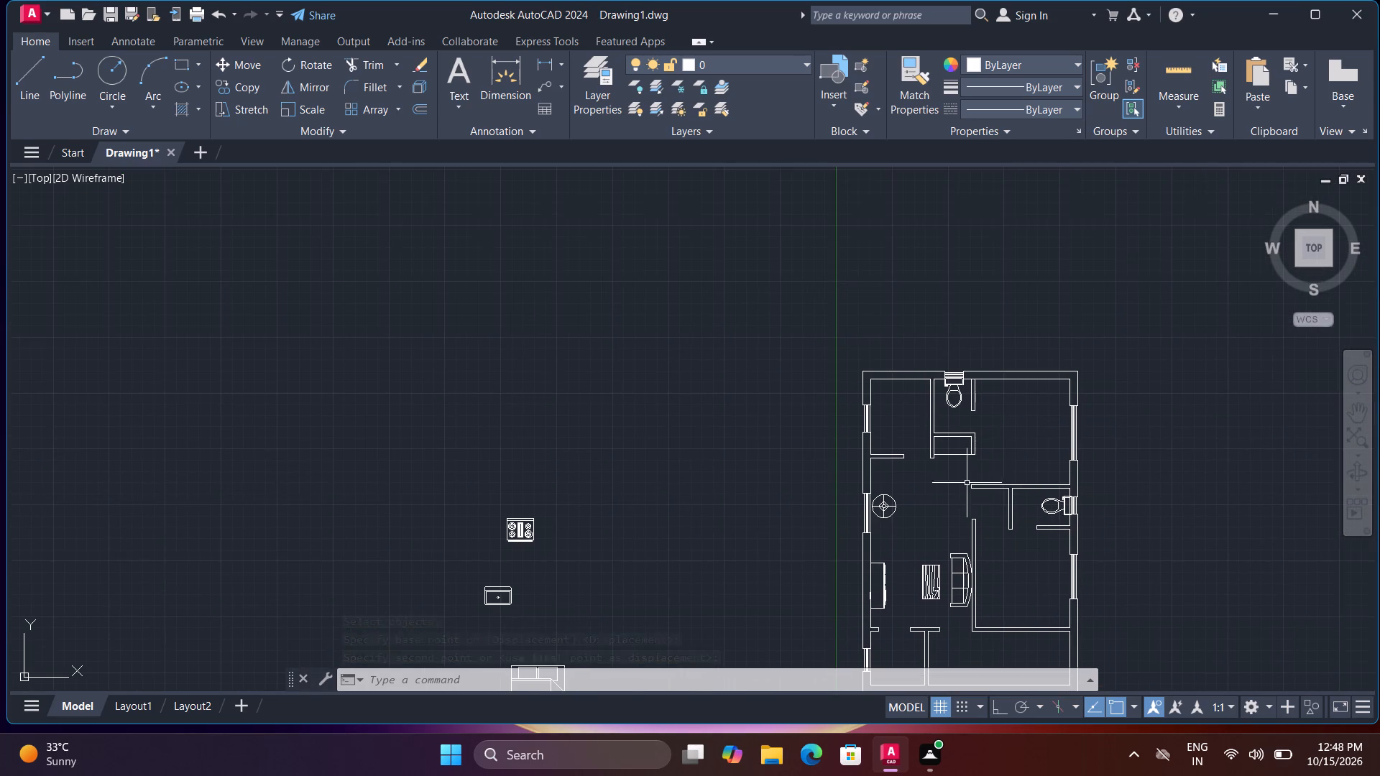
{"action": "type", "text": "l"}
{"action": "key", "text": "space"}
{"action": "scroll", "coordinate": [899, 474], "scroll_direction": "up", "scroll_amount": 1}
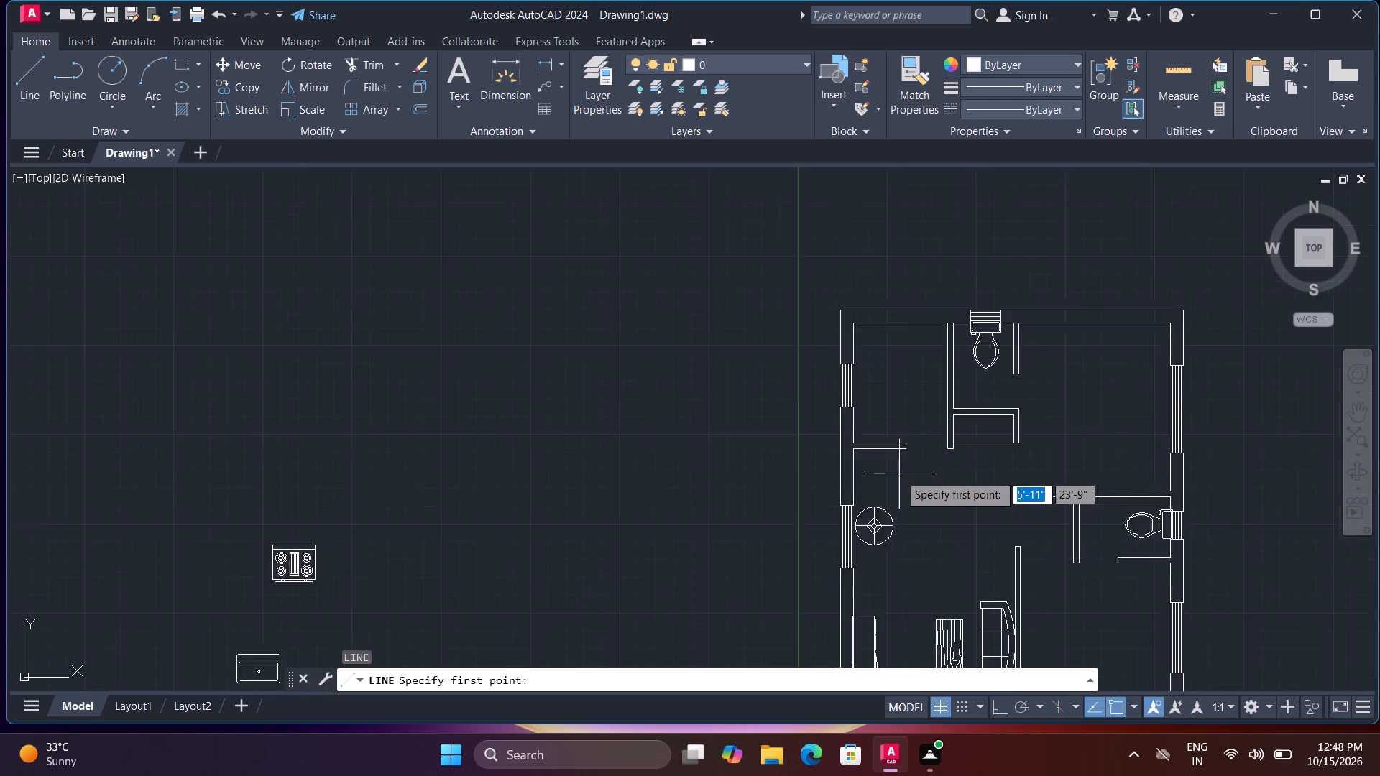
{"action": "scroll", "coordinate": [898, 474], "scroll_direction": "up", "scroll_amount": 2}
{"action": "middle_click_drag", "start_coordinate": [930, 348], "coordinate": [941, 537]}
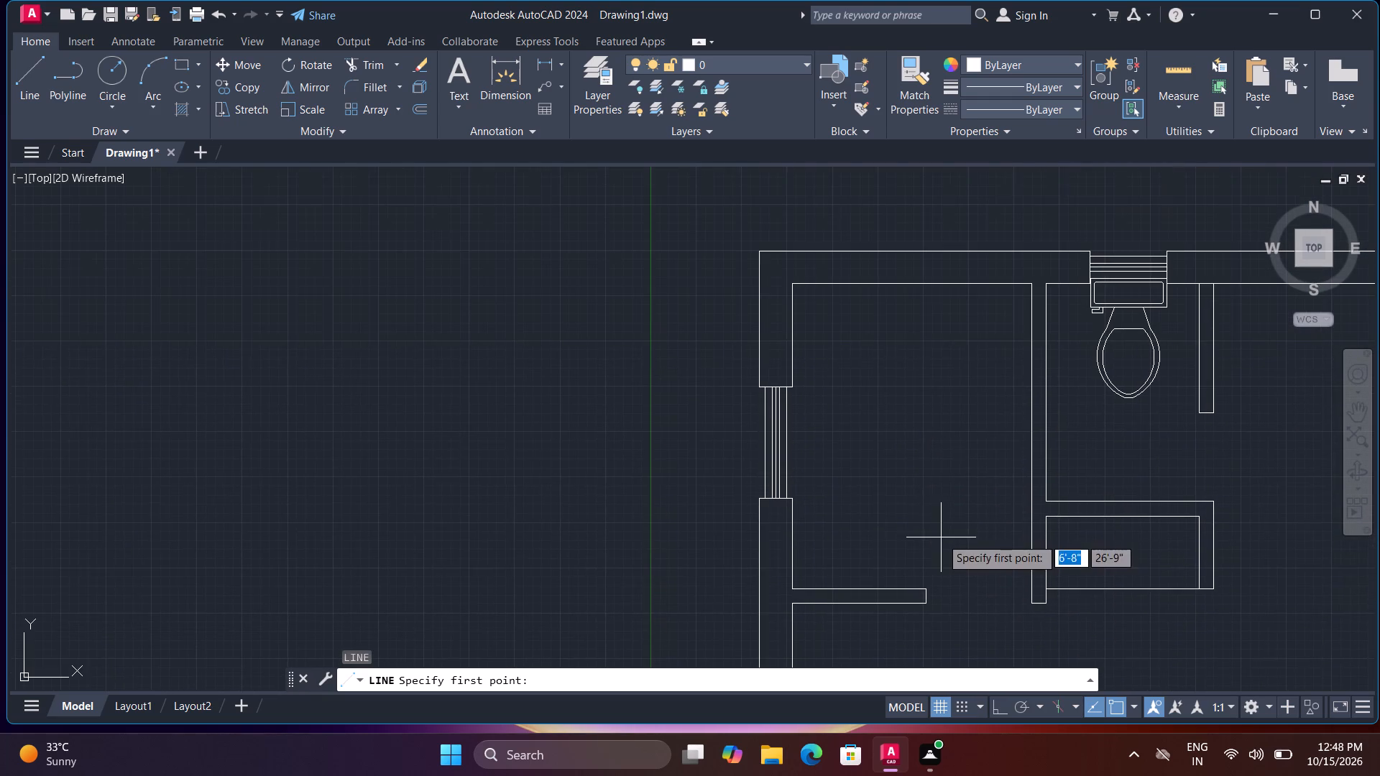
{"action": "left_click", "coordinate": [888, 622]}
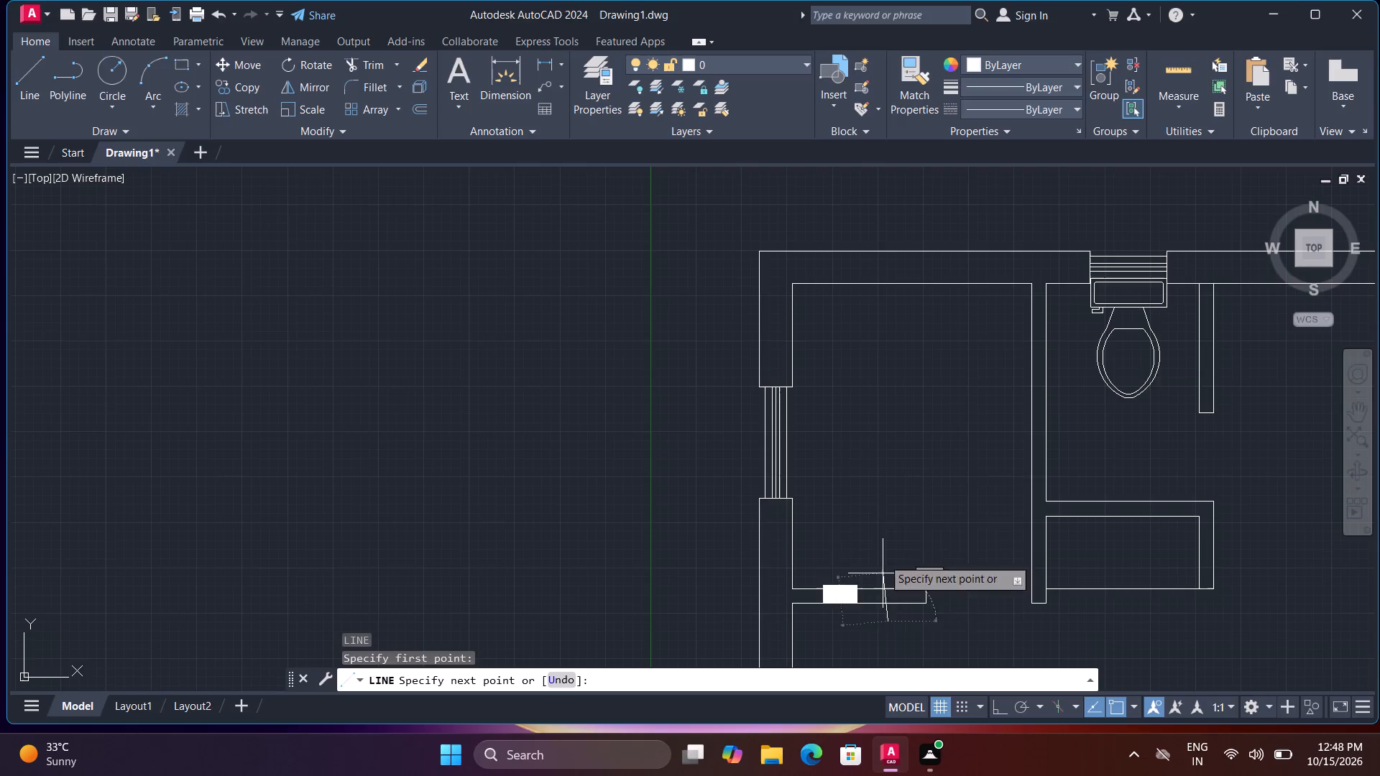
{"action": "key", "text": "F8"}
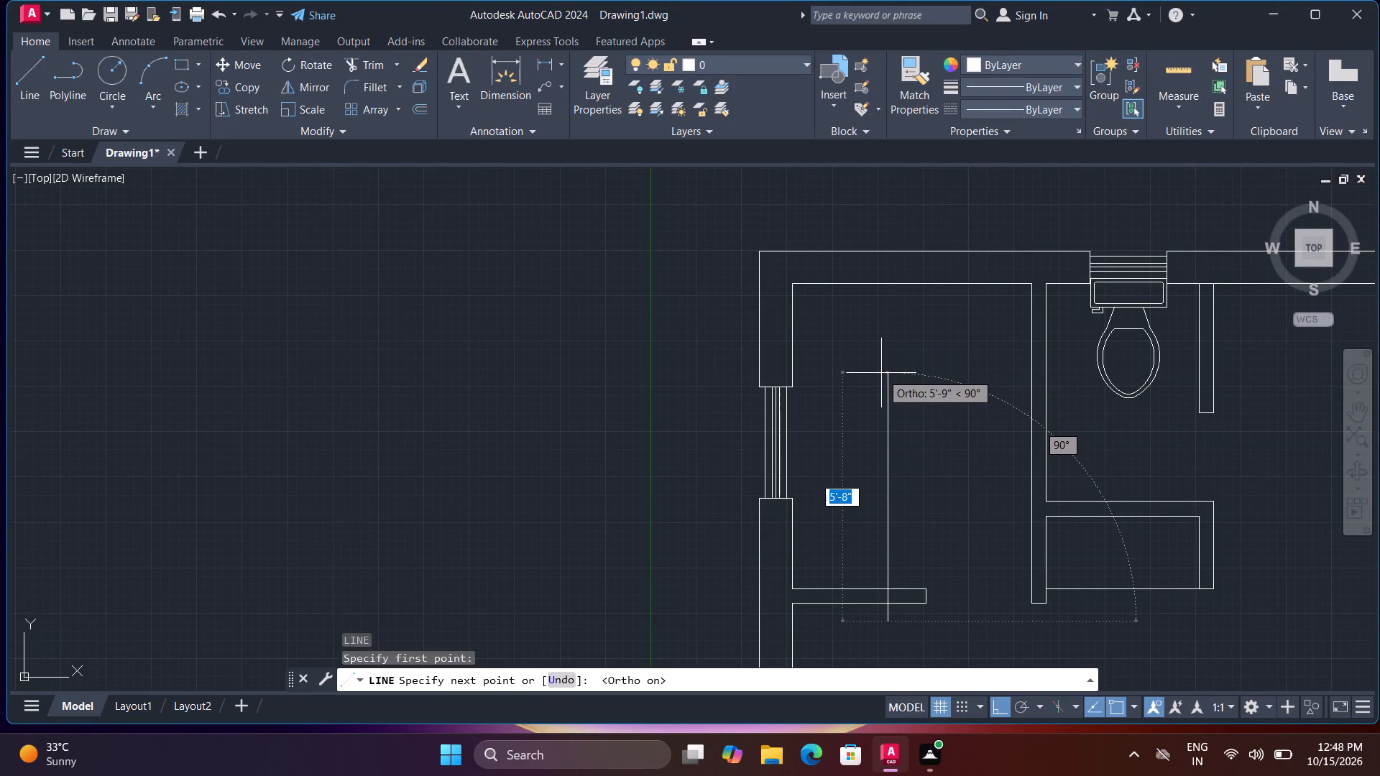
{"action": "key", "text": "ctrl+z"}
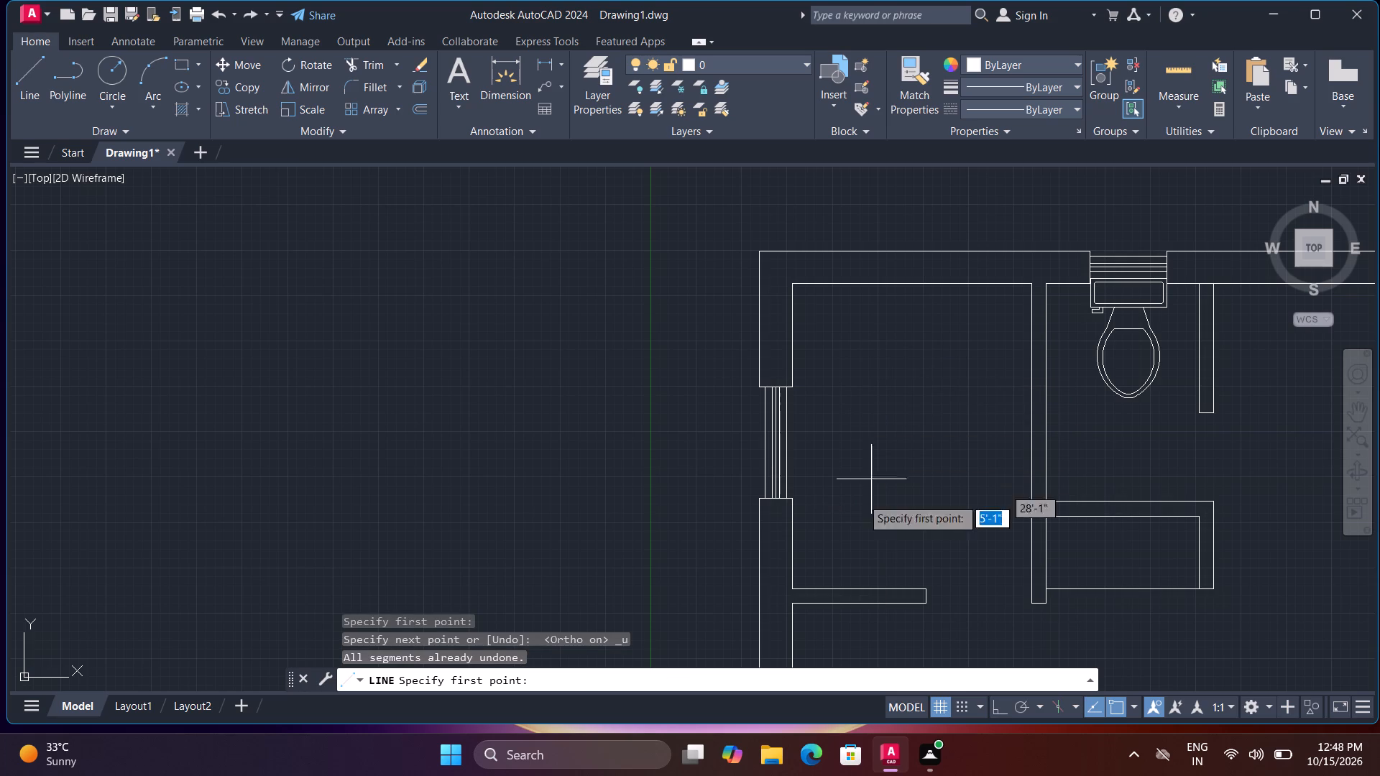
{"action": "left_click", "coordinate": [865, 625]}
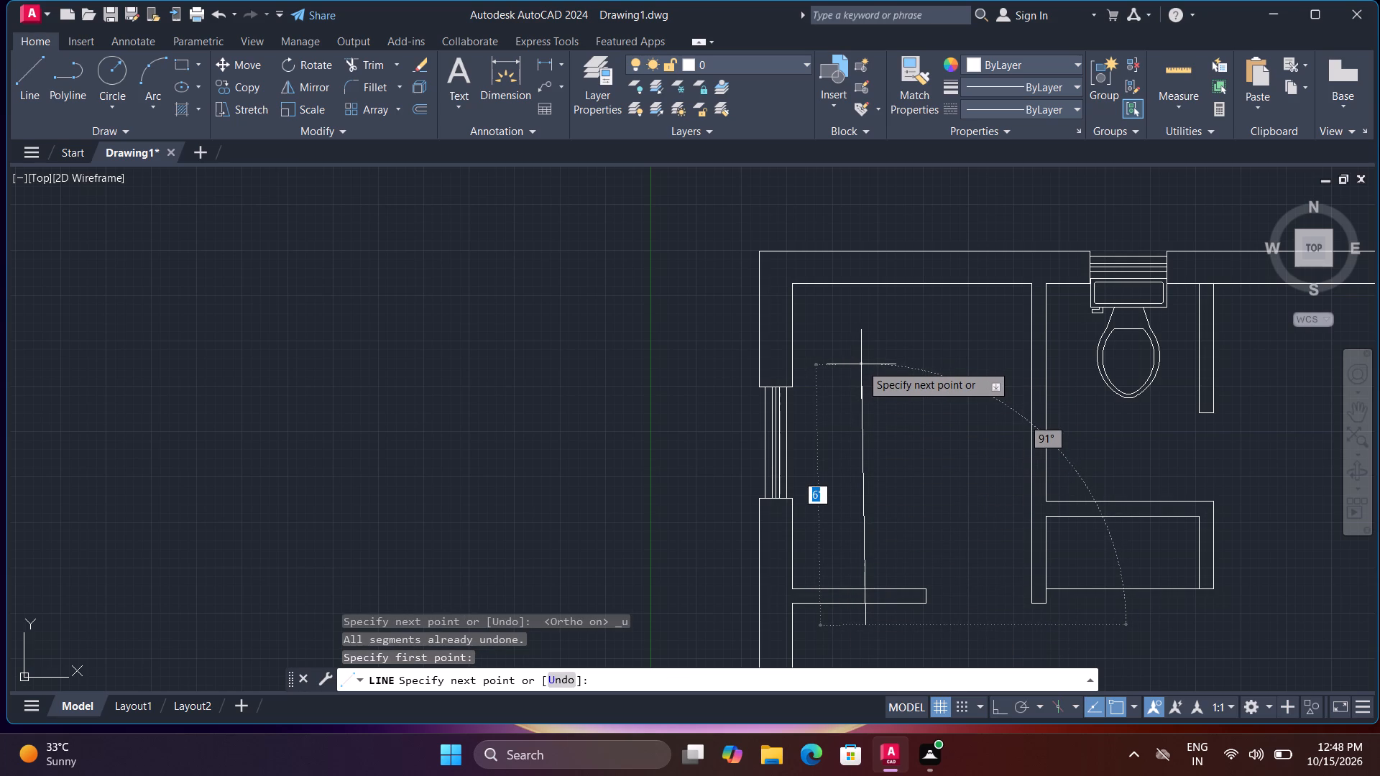
{"action": "key", "text": "F8"}
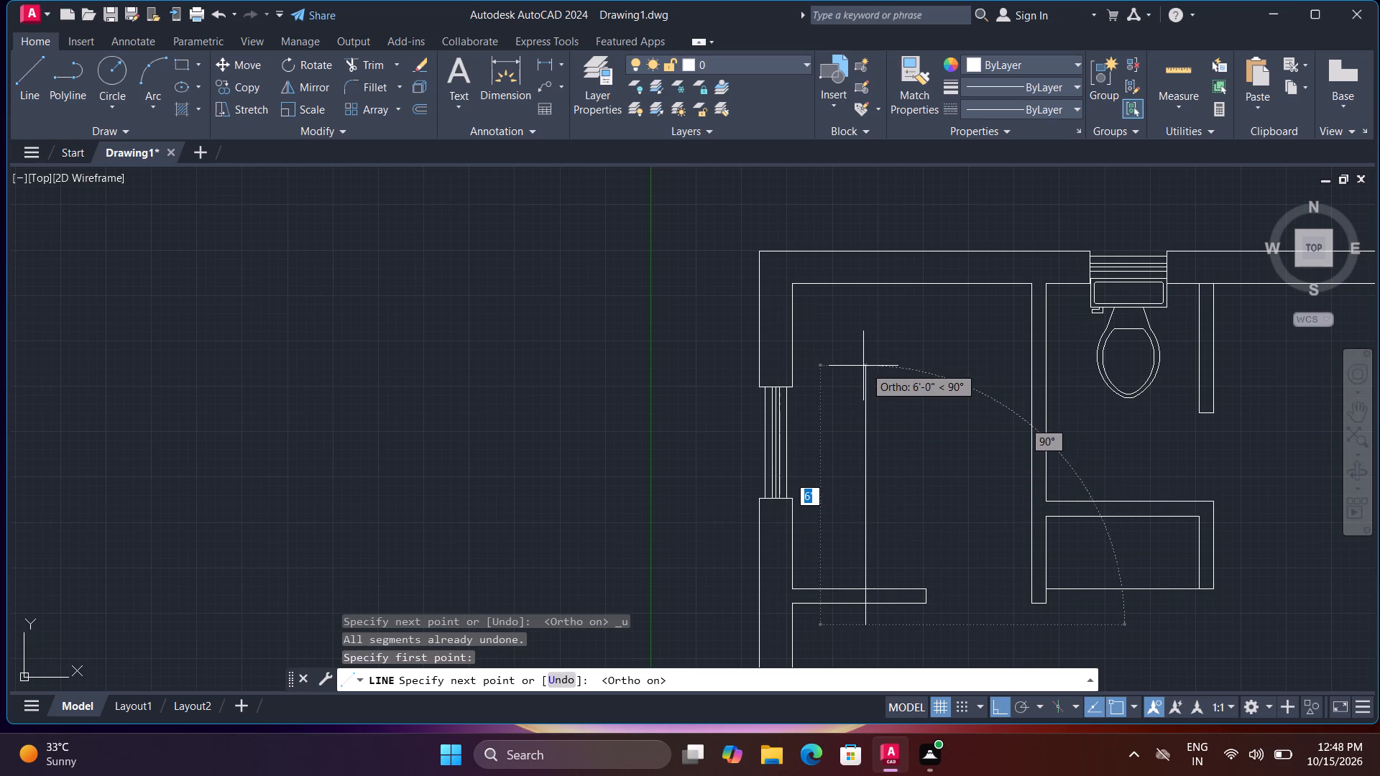
{"action": "left_click", "coordinate": [867, 368]}
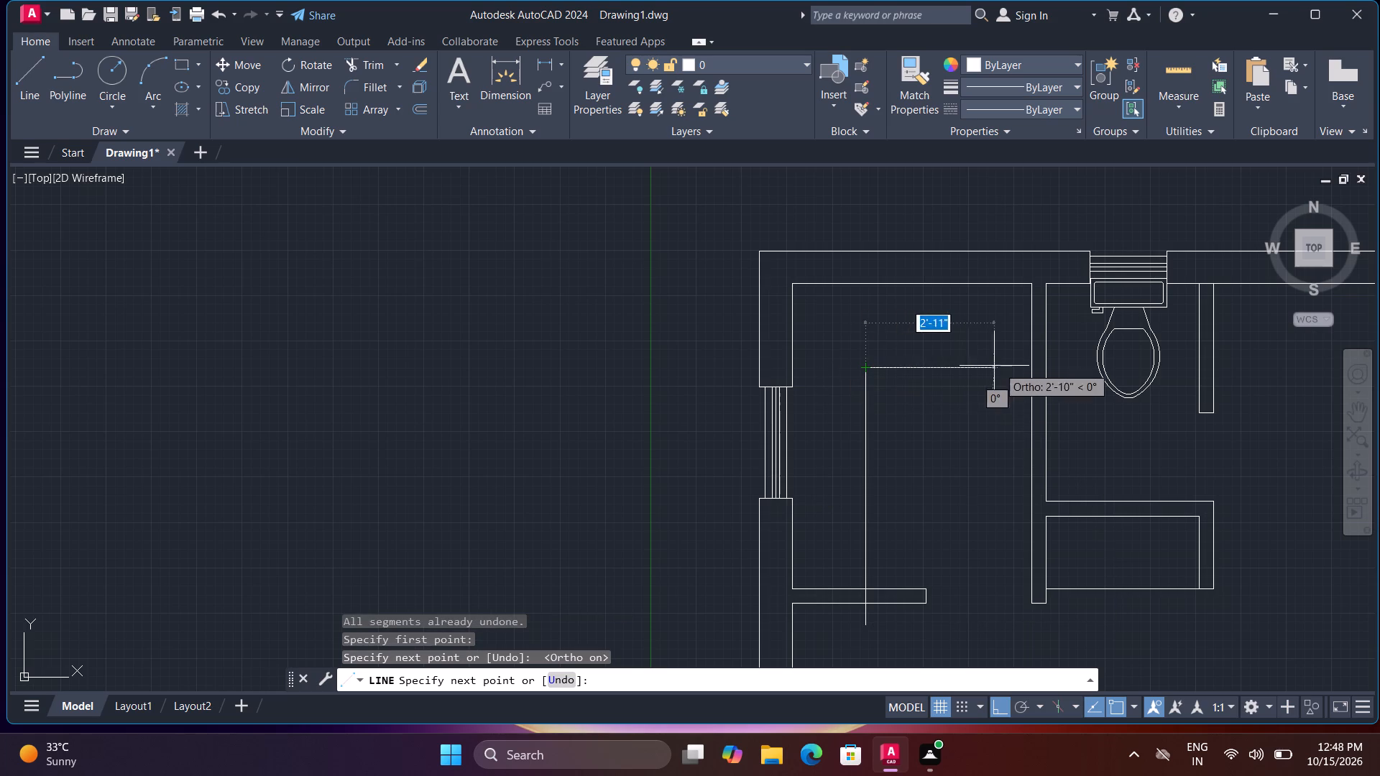
{"action": "left_click", "coordinate": [1068, 371]}
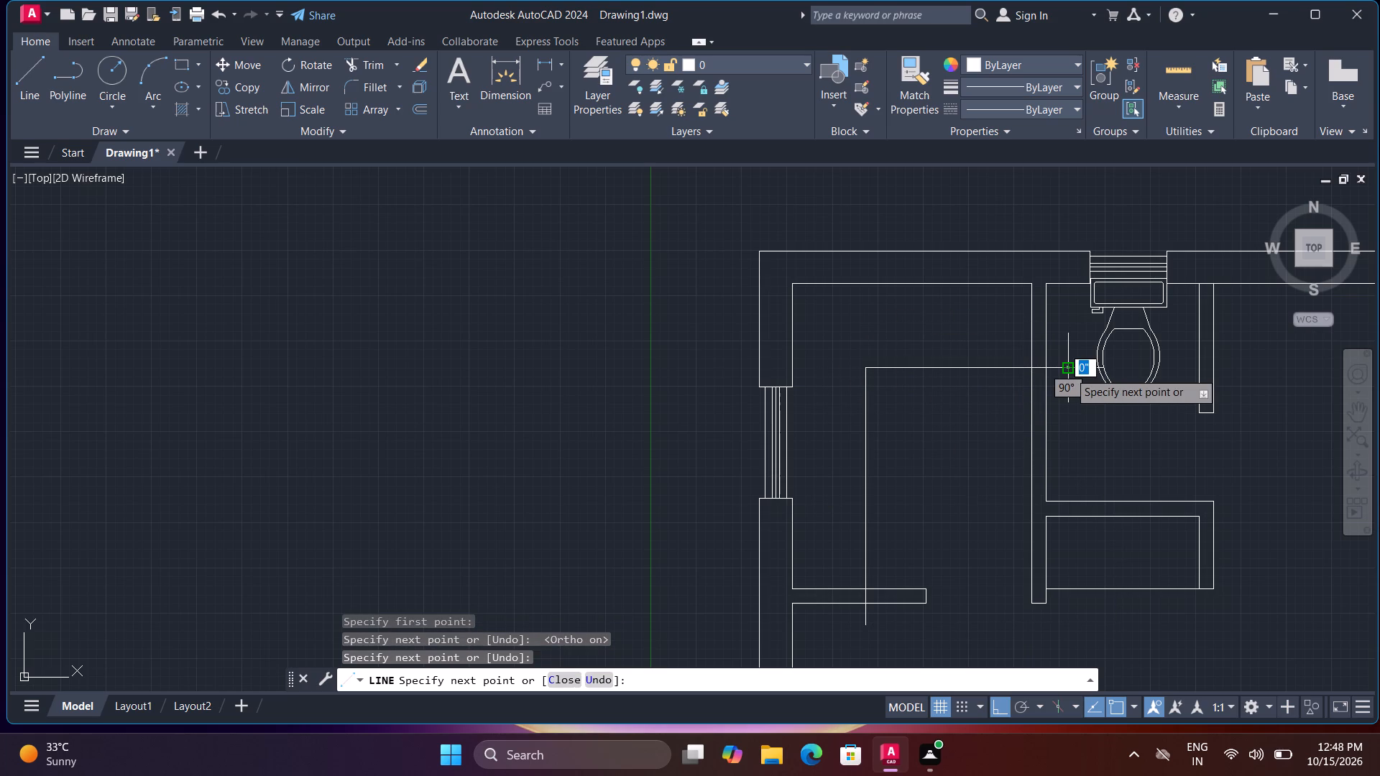
{"action": "key", "text": "Escape"}
Trim the L-shaped line's ends back to the bathroom partition and the upper face of the stub wall.
{"action": "type", "text": "tr"}
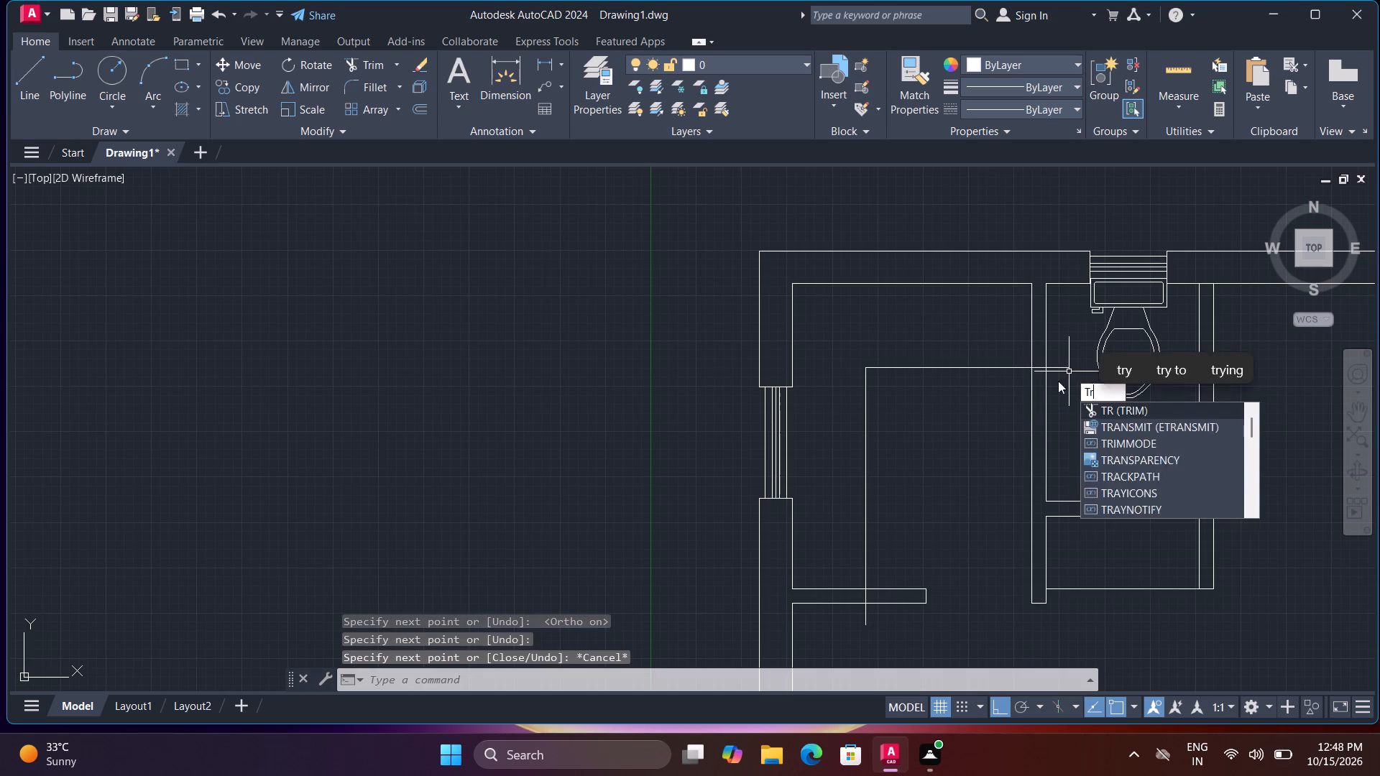
{"action": "key", "text": "space"}
{"action": "left_click", "coordinate": [1050, 399]}
{"action": "left_click", "coordinate": [1057, 361]}
{"action": "left_click", "coordinate": [1038, 369]}
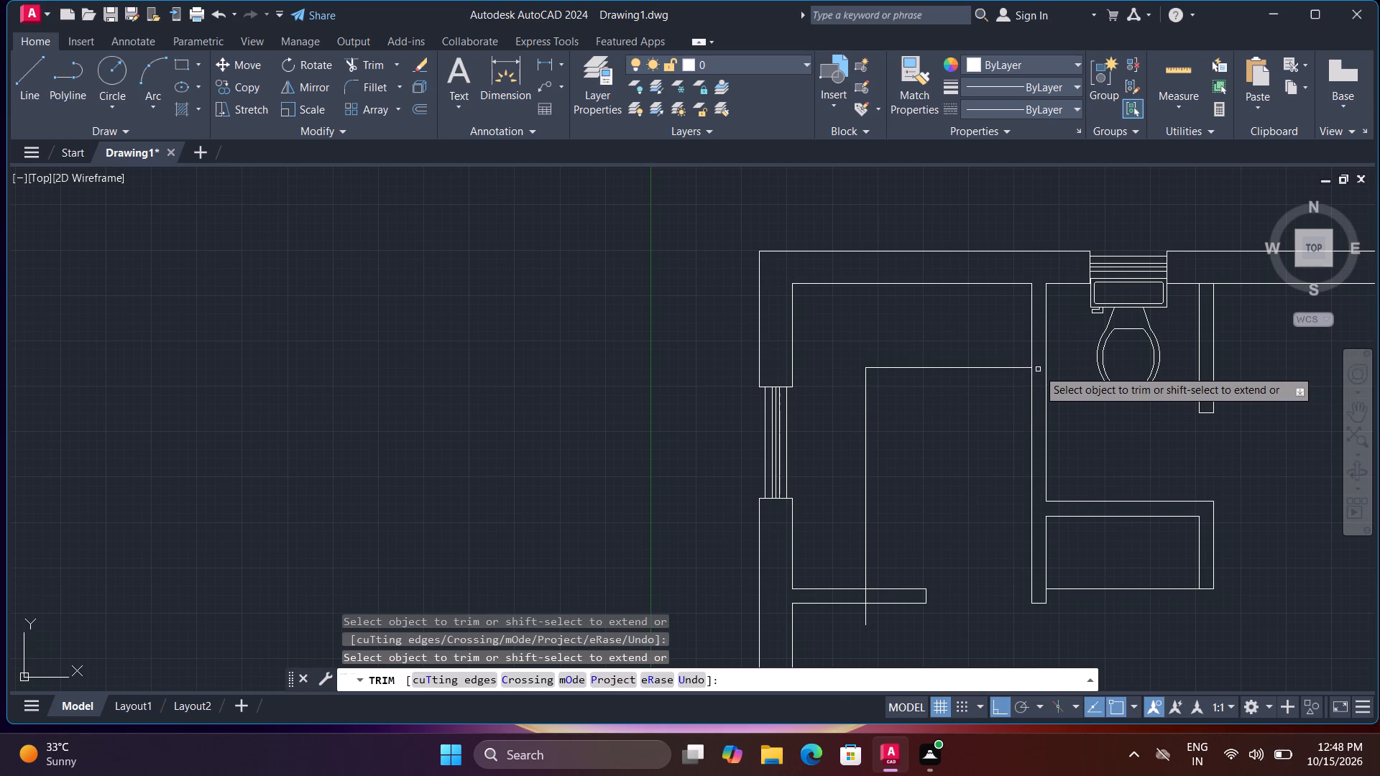
{"action": "left_click", "coordinate": [865, 598]}
{"action": "left_click", "coordinate": [865, 614]}
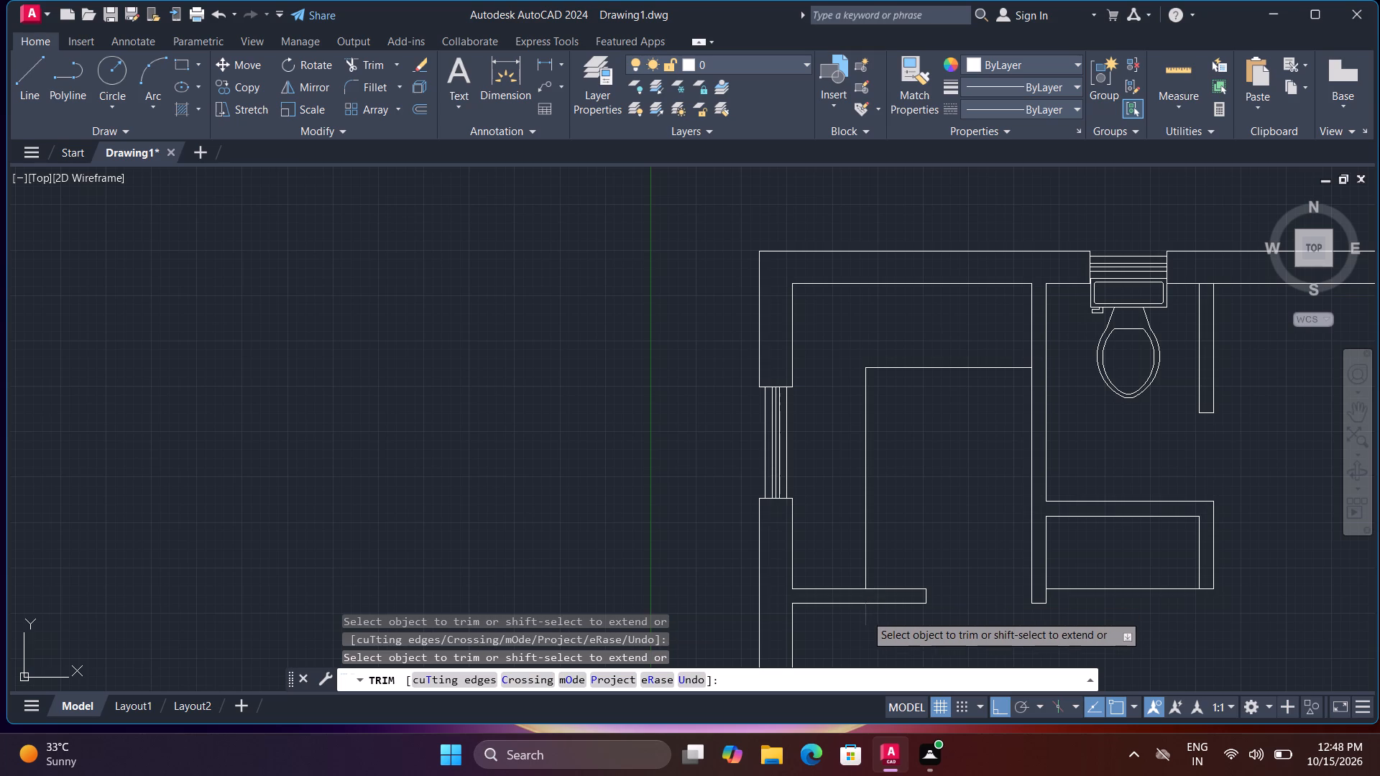
{"action": "scroll", "coordinate": [1023, 581], "scroll_direction": "down", "scroll_amount": 1}
{"action": "key", "text": "Escape"}
Rotate the stove outside the plan a quarter turn counterclockwise about its lower-right corner so its back faces left.
{"action": "scroll", "coordinate": [990, 606], "scroll_direction": "down", "scroll_amount": 1}
{"action": "middle_click_drag", "start_coordinate": [980, 608], "coordinate": [1046, 318]}
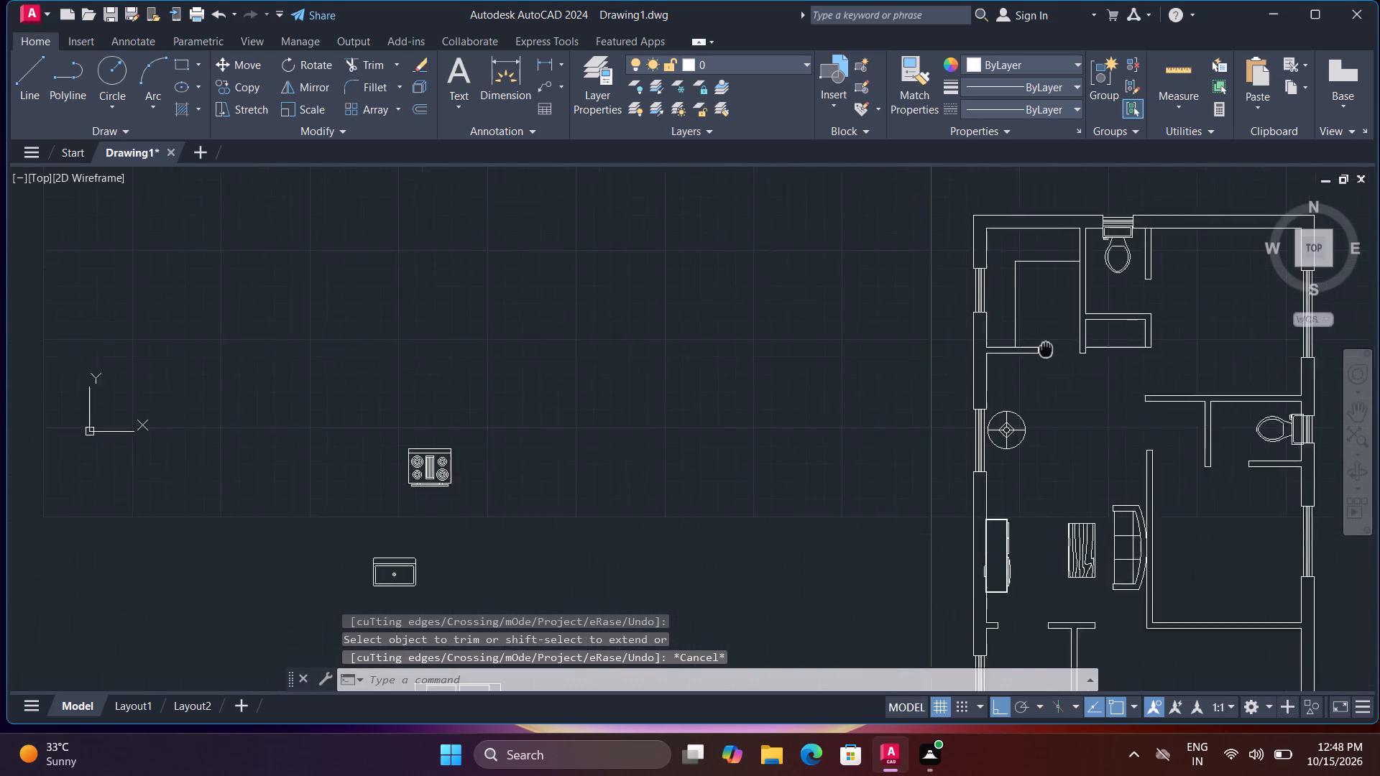
{"action": "middle_click_drag", "start_coordinate": [1046, 318], "coordinate": [1046, 278]}
{"action": "left_click", "coordinate": [438, 388]}
{"action": "key", "text": "r"}
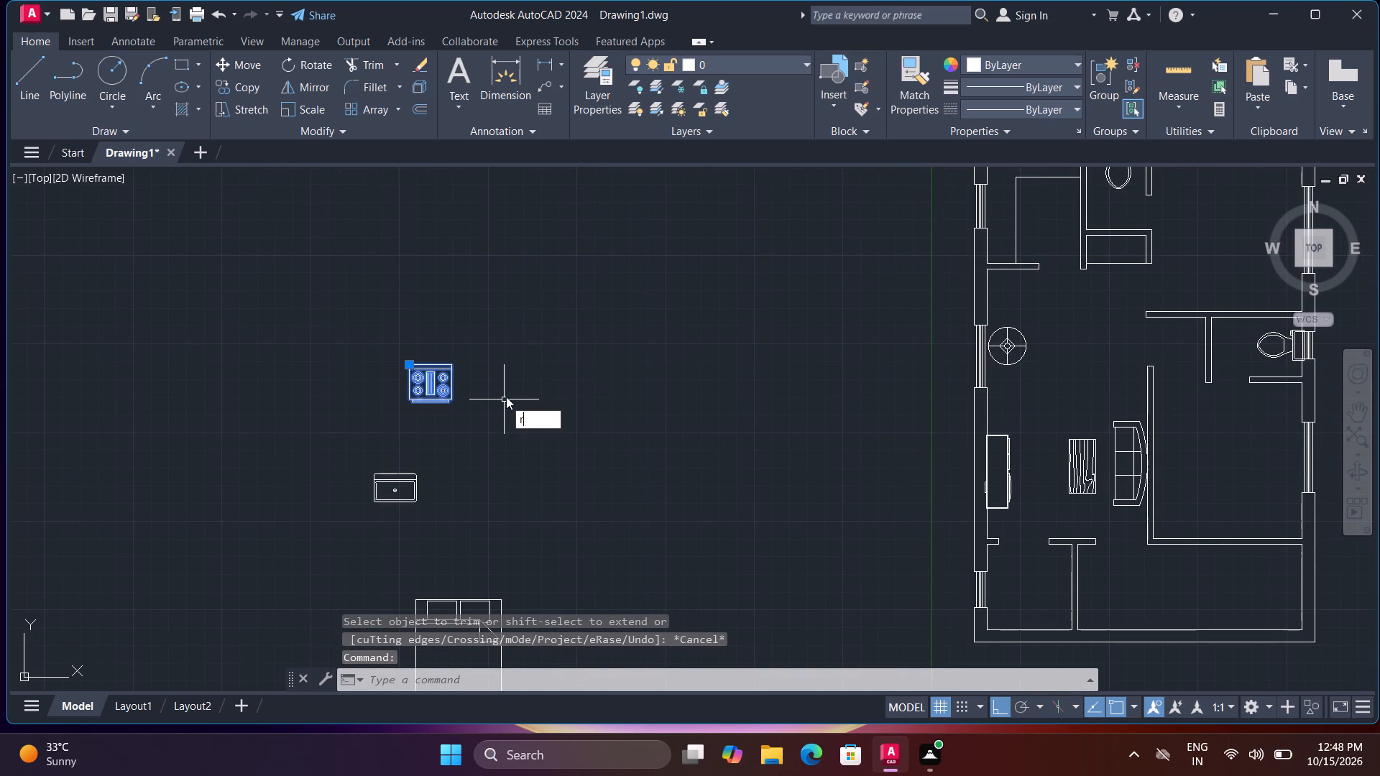
{"action": "key", "text": "o"}
{"action": "key", "text": "space"}
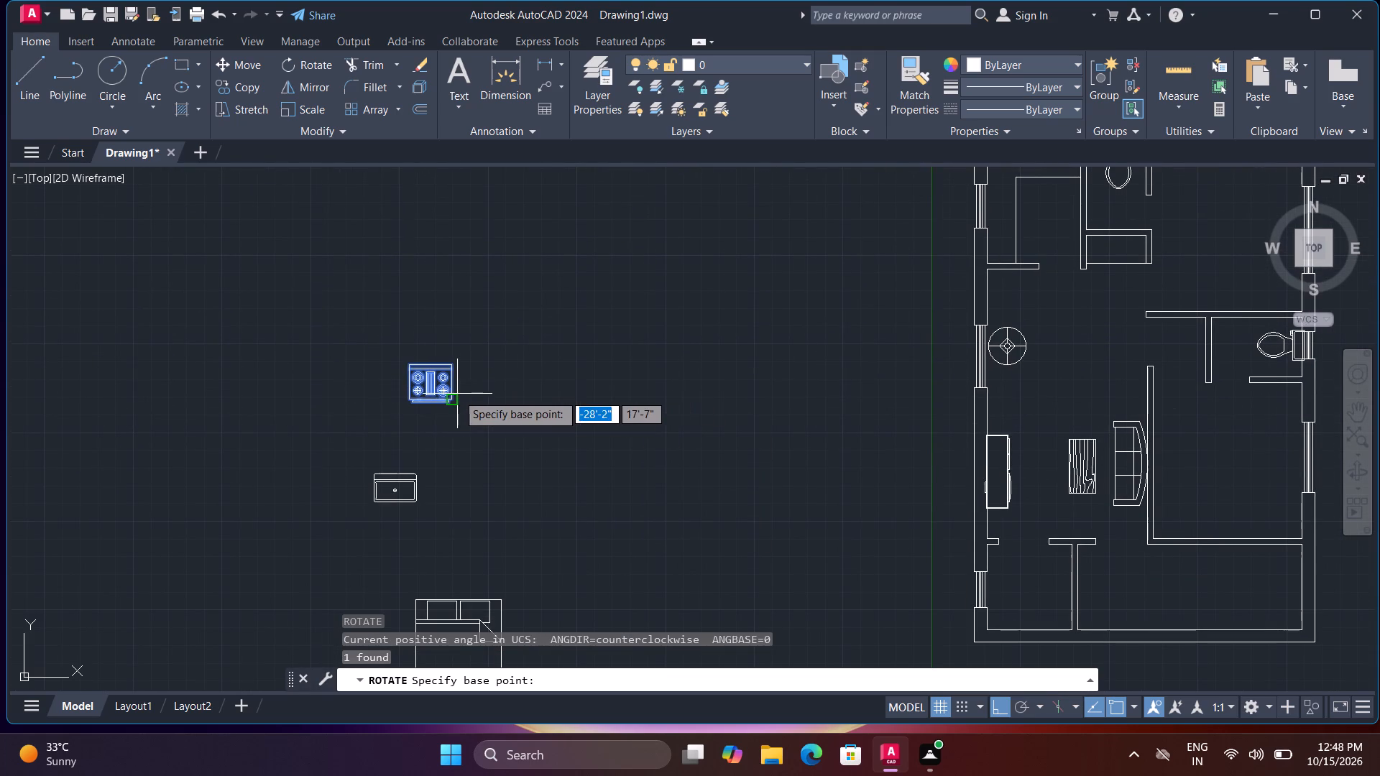
{"action": "left_click", "coordinate": [451, 403]}
{"action": "left_click", "coordinate": [507, 288]}
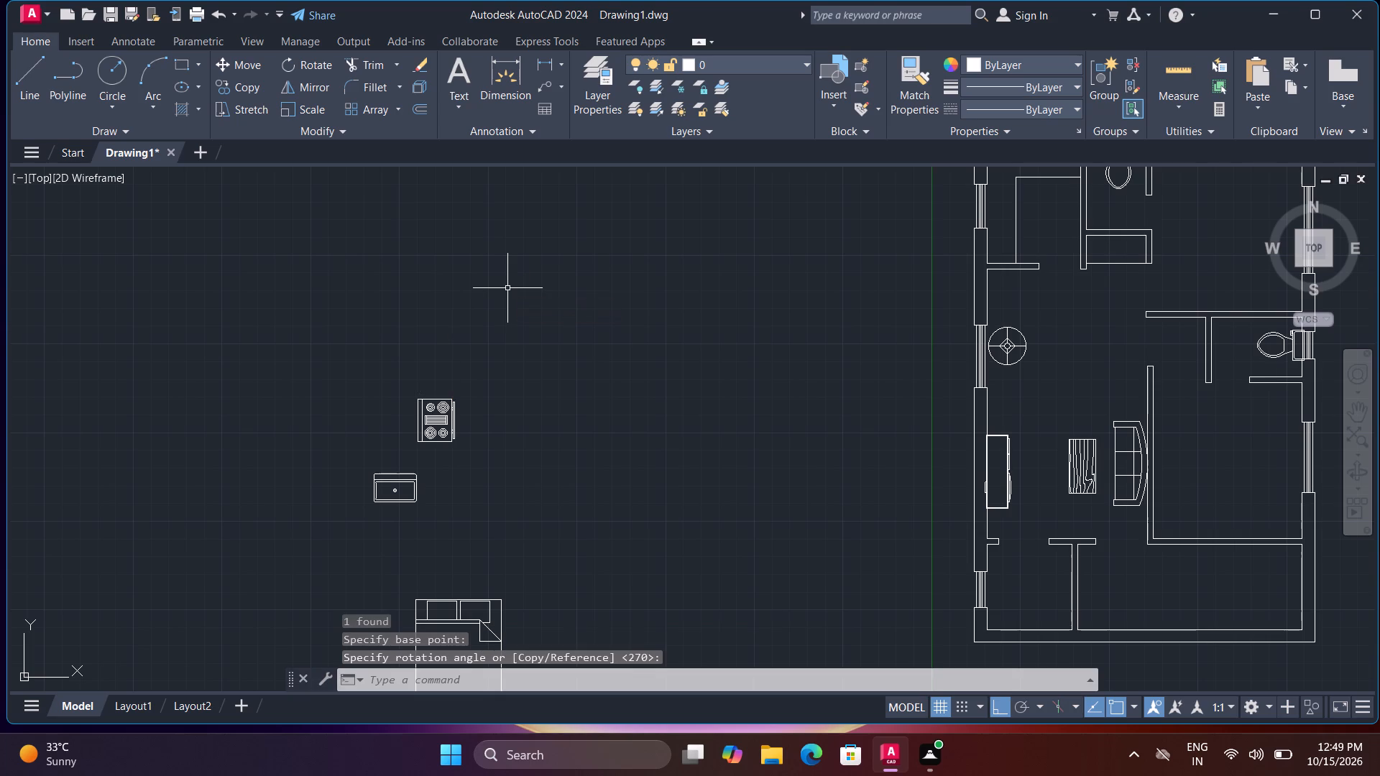
With Ortho off, move the stove by the middle of its back edge to the kitchen window's lower inner corner.
{"action": "left_click", "coordinate": [424, 431]}
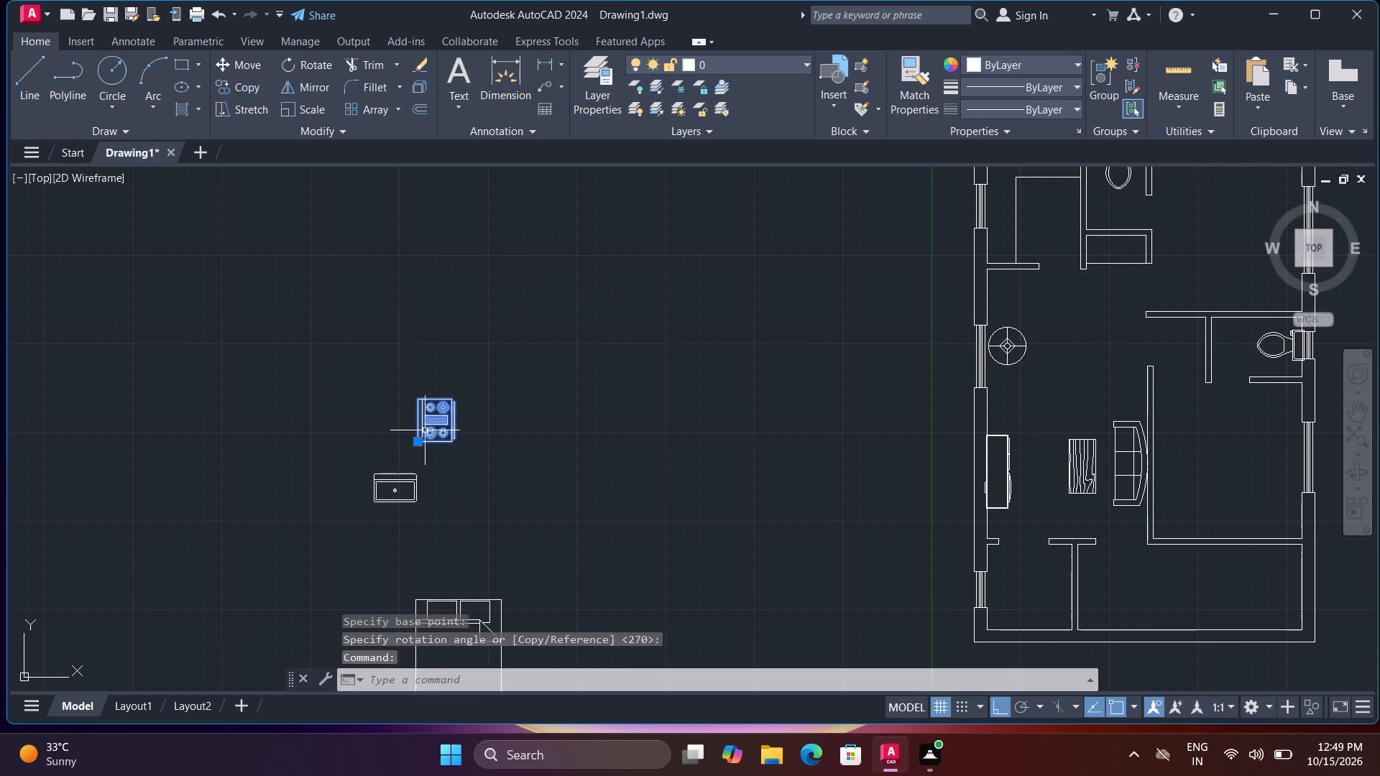
{"action": "key", "text": "m"}
{"action": "key", "text": "space"}
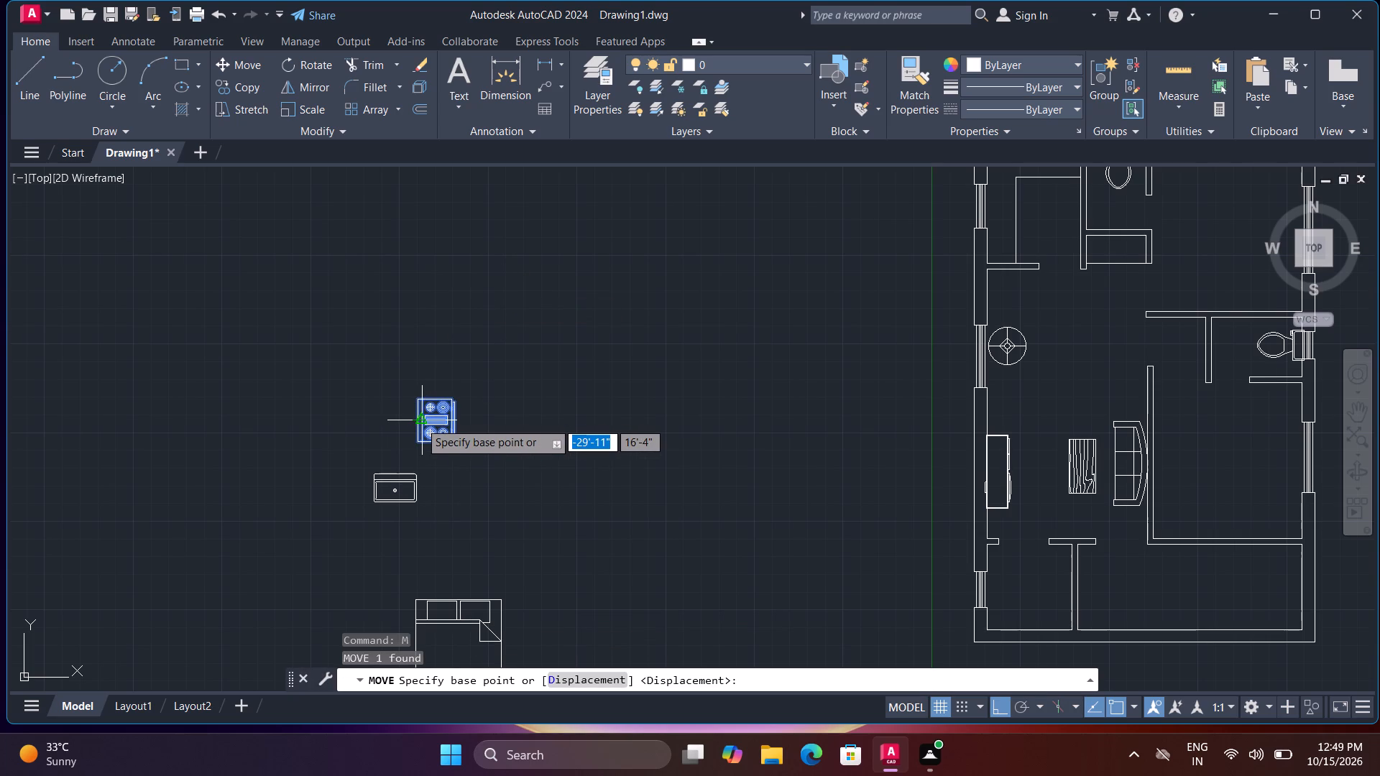
{"action": "left_click", "coordinate": [414, 422]}
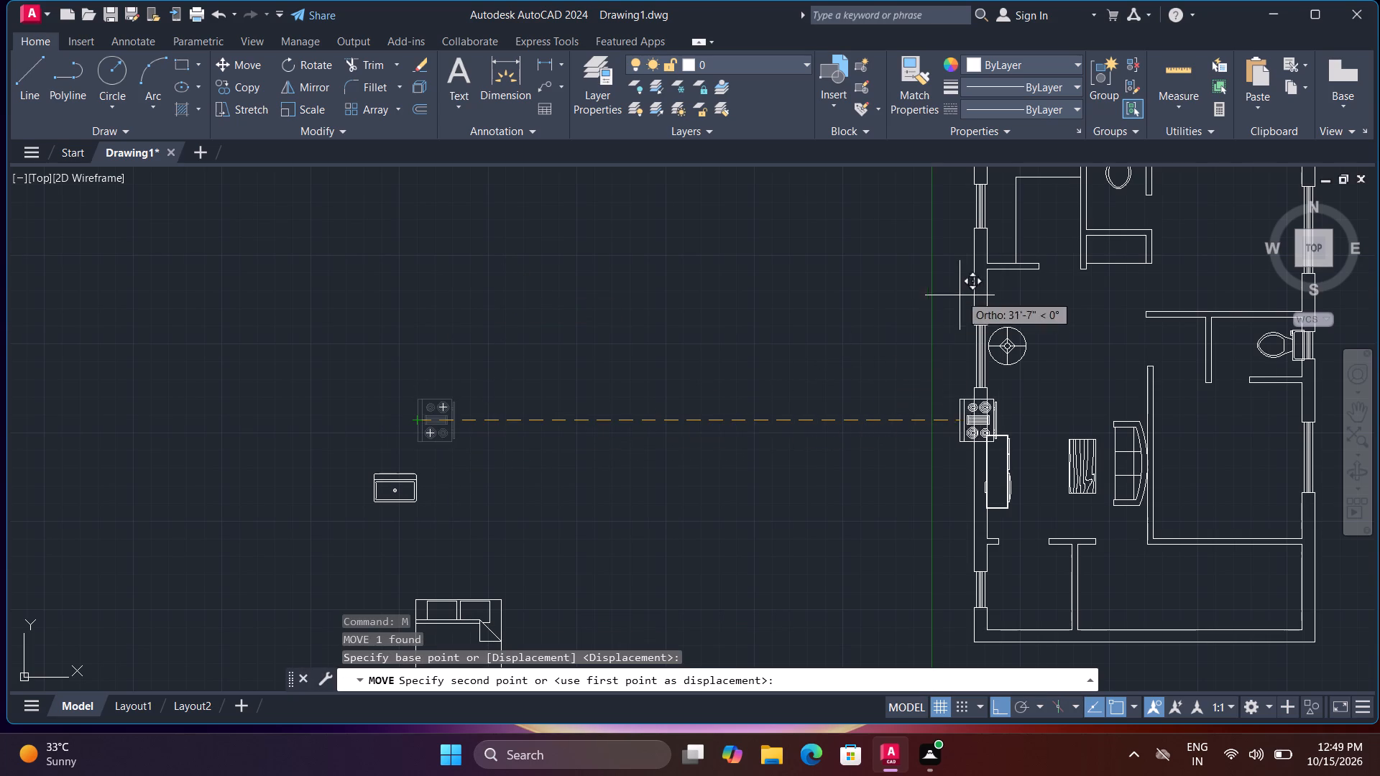
{"action": "middle_click_drag", "start_coordinate": [969, 309], "coordinate": [829, 572]}
{"action": "key", "text": "F8"}
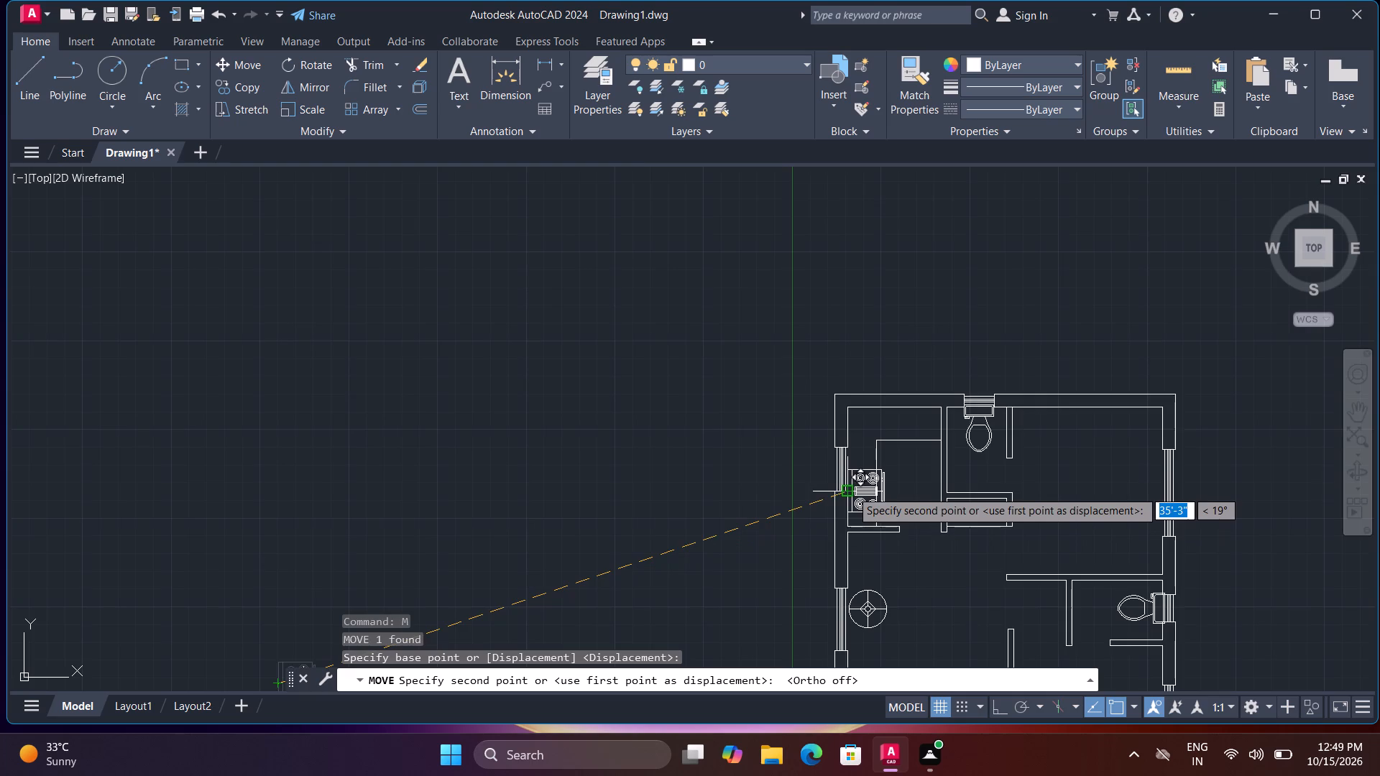
{"action": "scroll", "coordinate": [851, 493], "scroll_direction": "up", "scroll_amount": 3}
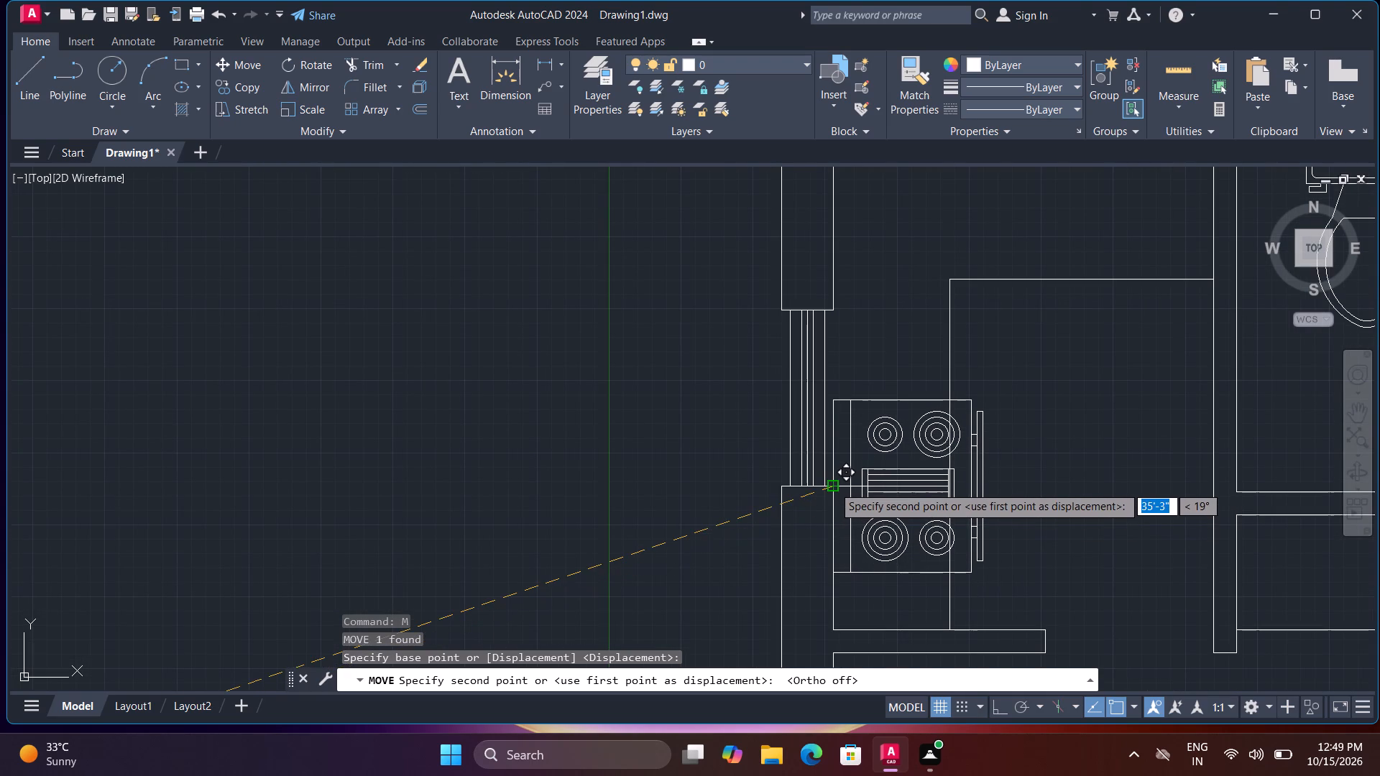
{"action": "left_click", "coordinate": [833, 486]}
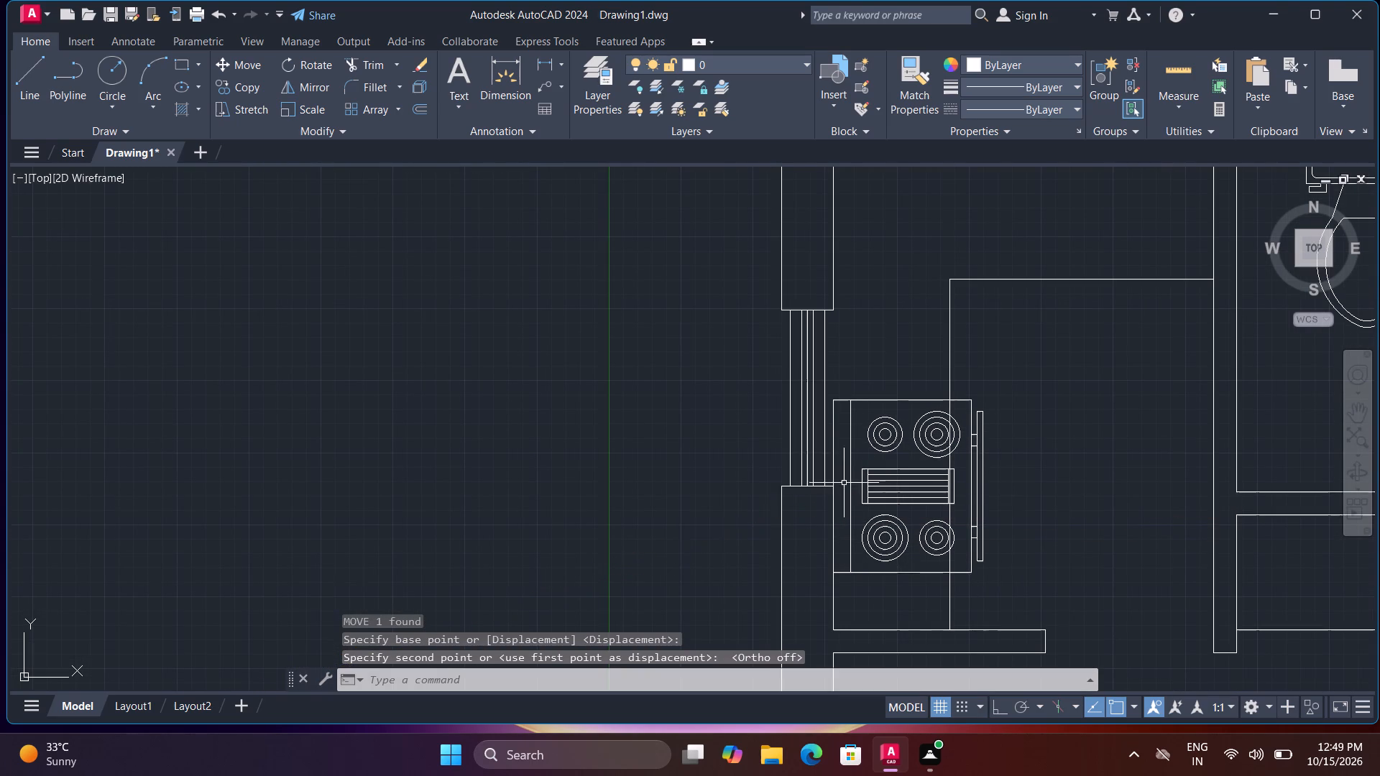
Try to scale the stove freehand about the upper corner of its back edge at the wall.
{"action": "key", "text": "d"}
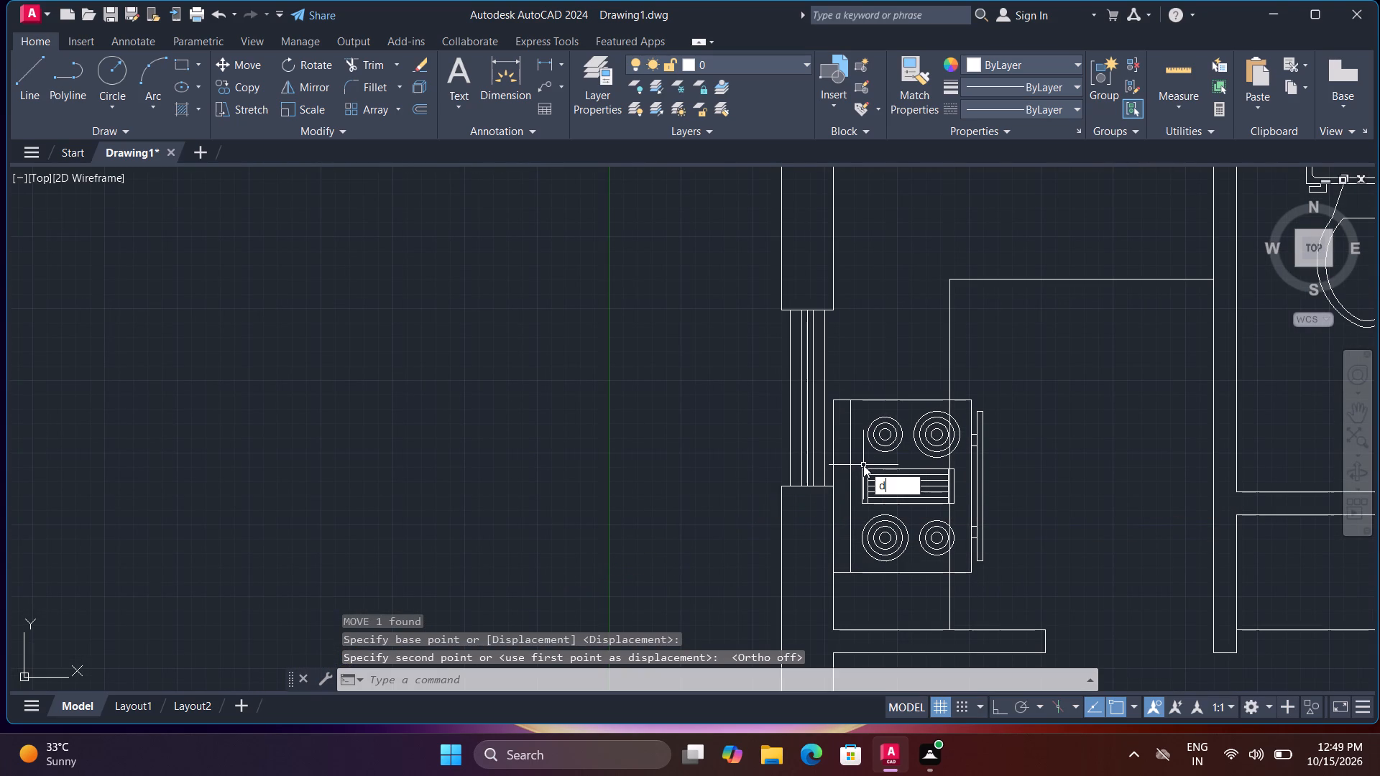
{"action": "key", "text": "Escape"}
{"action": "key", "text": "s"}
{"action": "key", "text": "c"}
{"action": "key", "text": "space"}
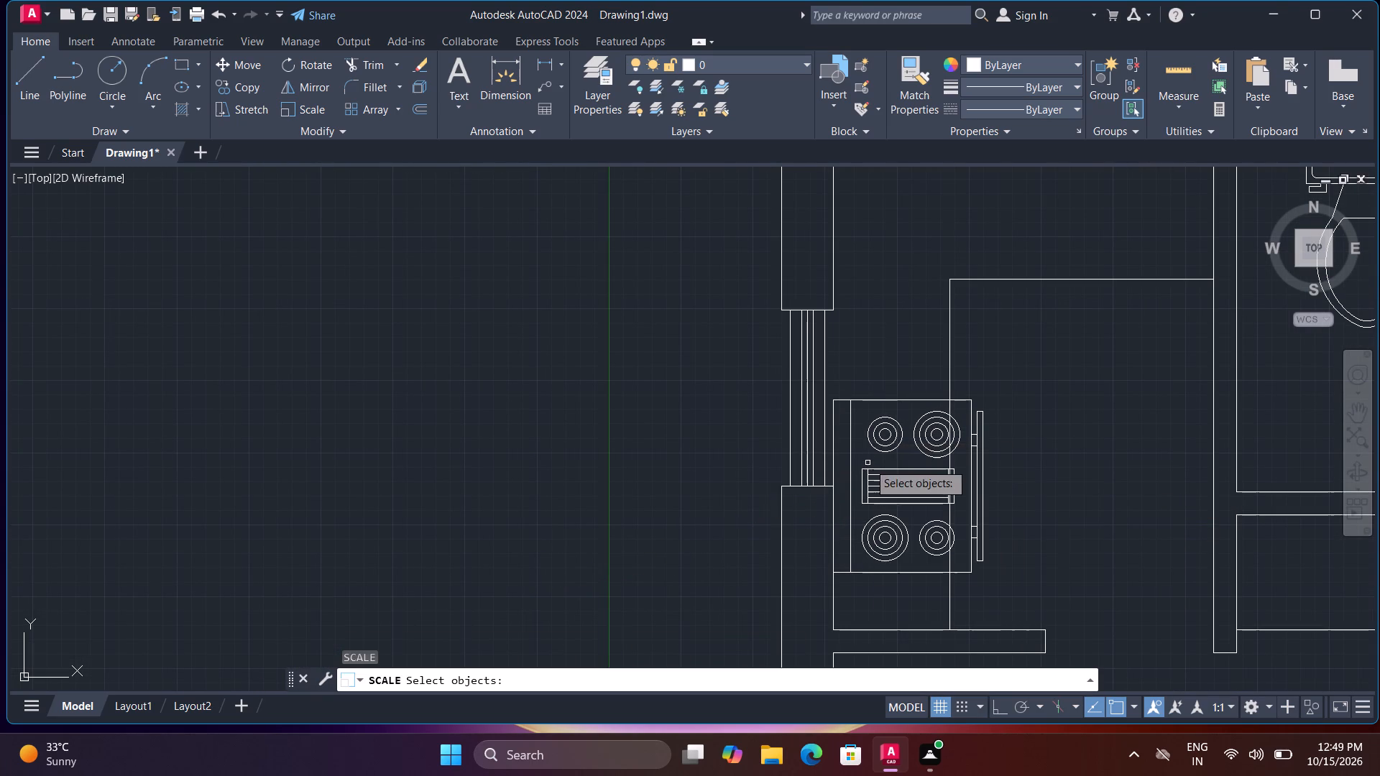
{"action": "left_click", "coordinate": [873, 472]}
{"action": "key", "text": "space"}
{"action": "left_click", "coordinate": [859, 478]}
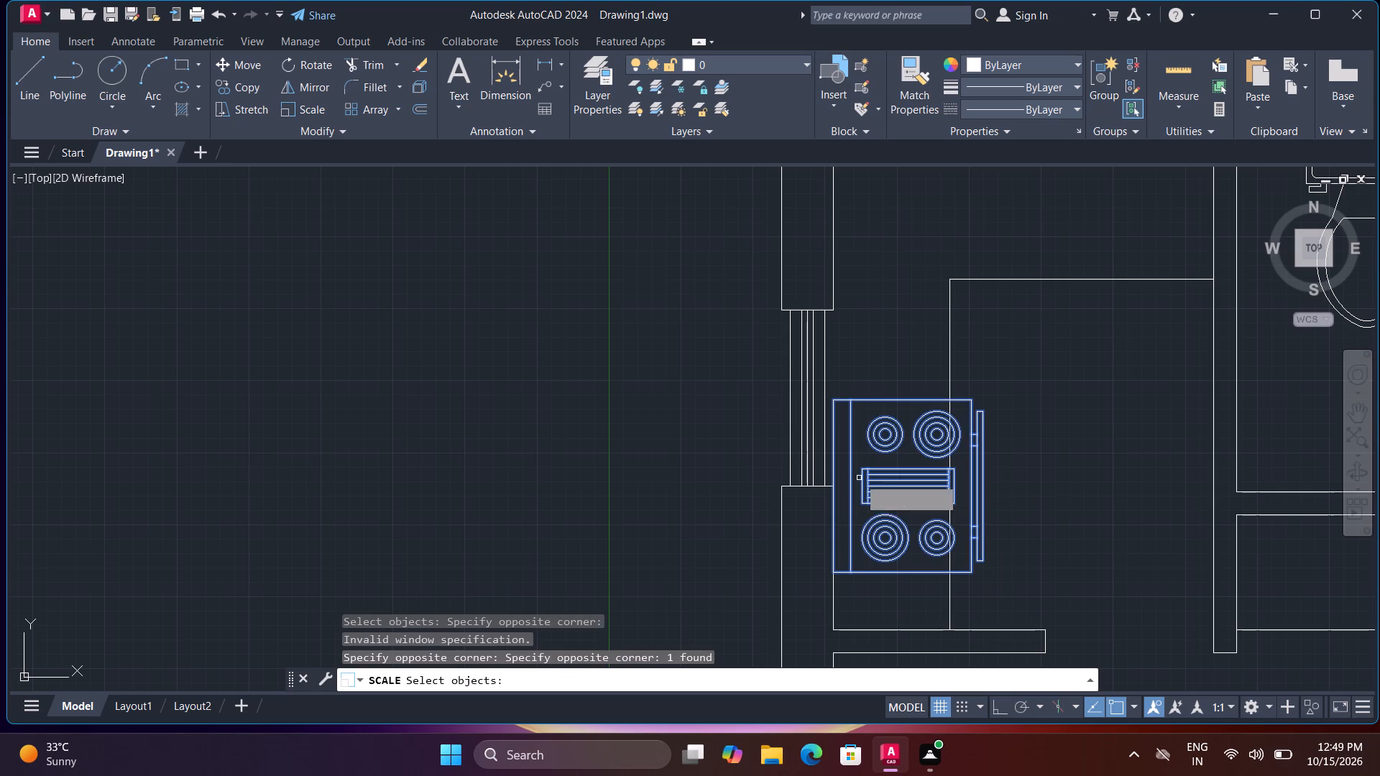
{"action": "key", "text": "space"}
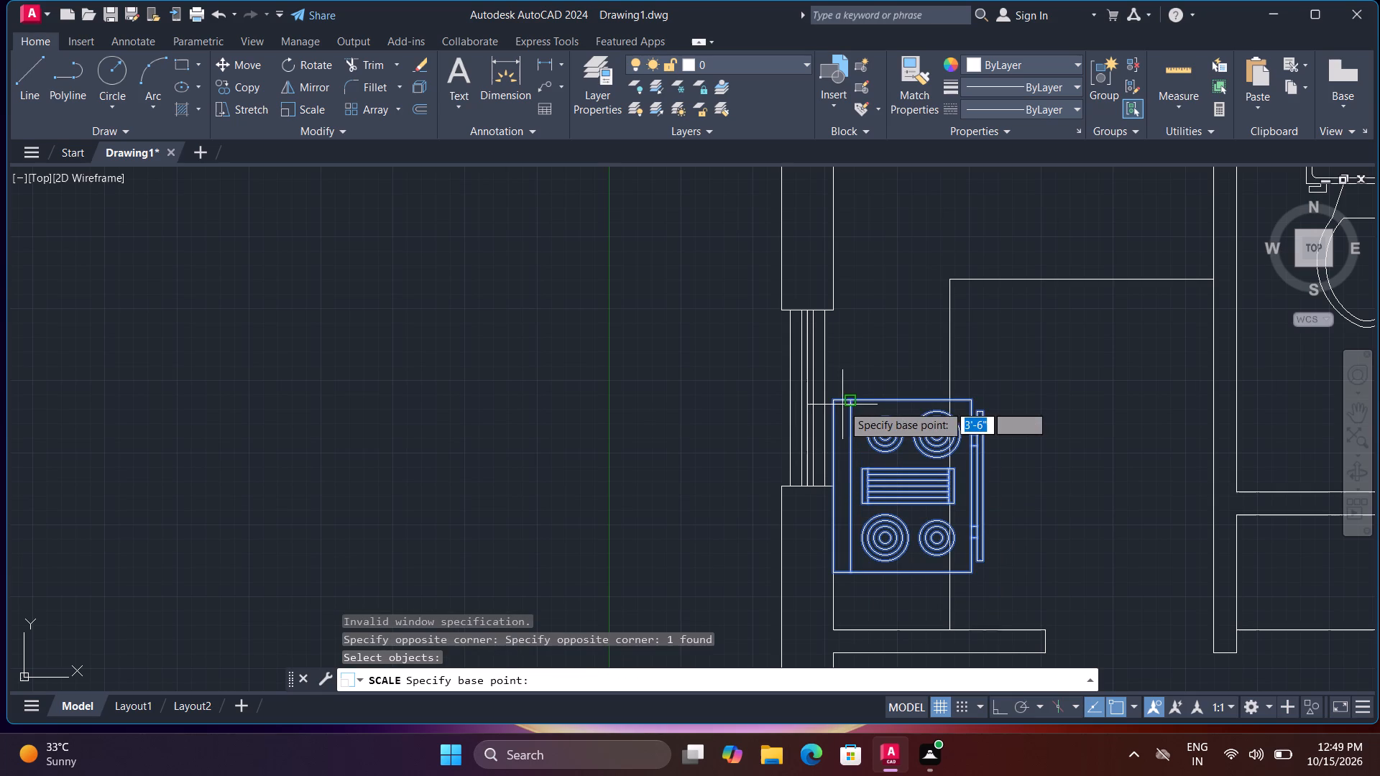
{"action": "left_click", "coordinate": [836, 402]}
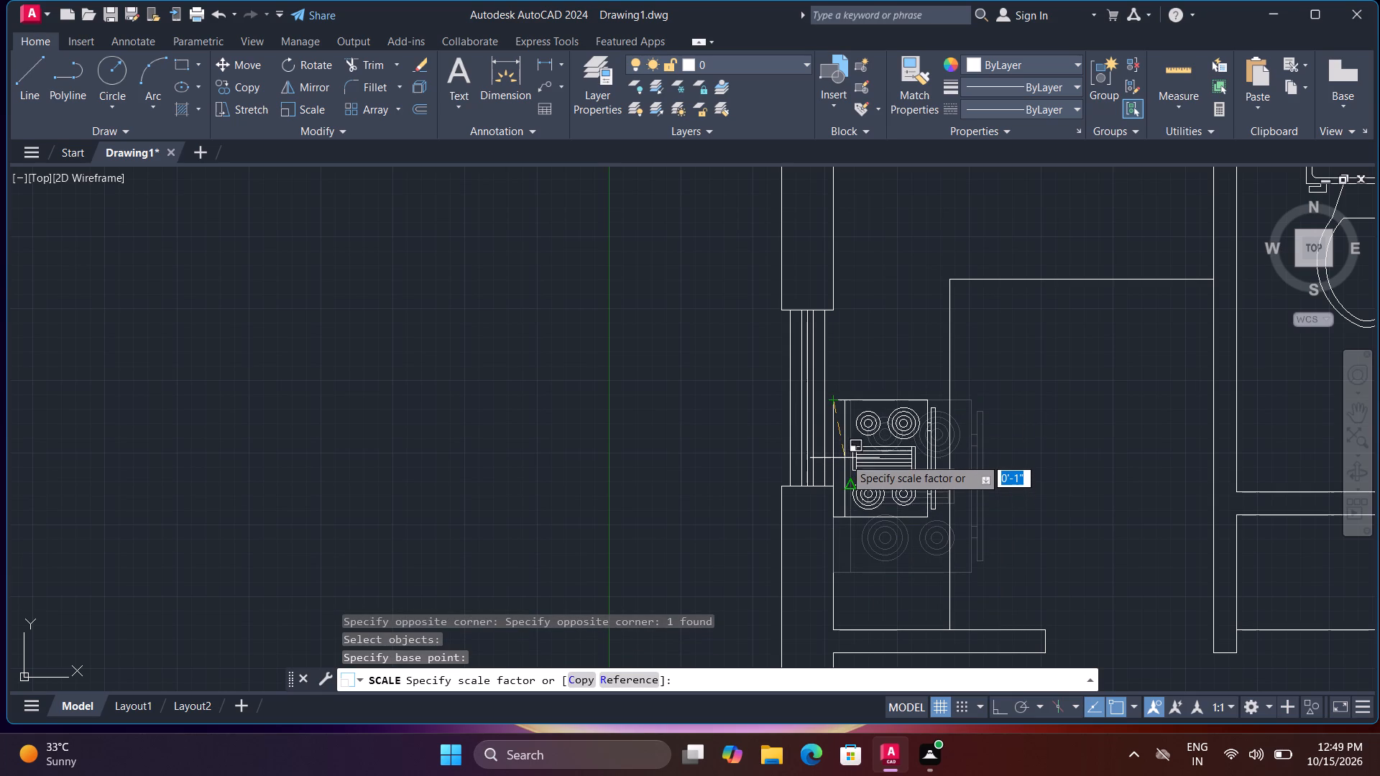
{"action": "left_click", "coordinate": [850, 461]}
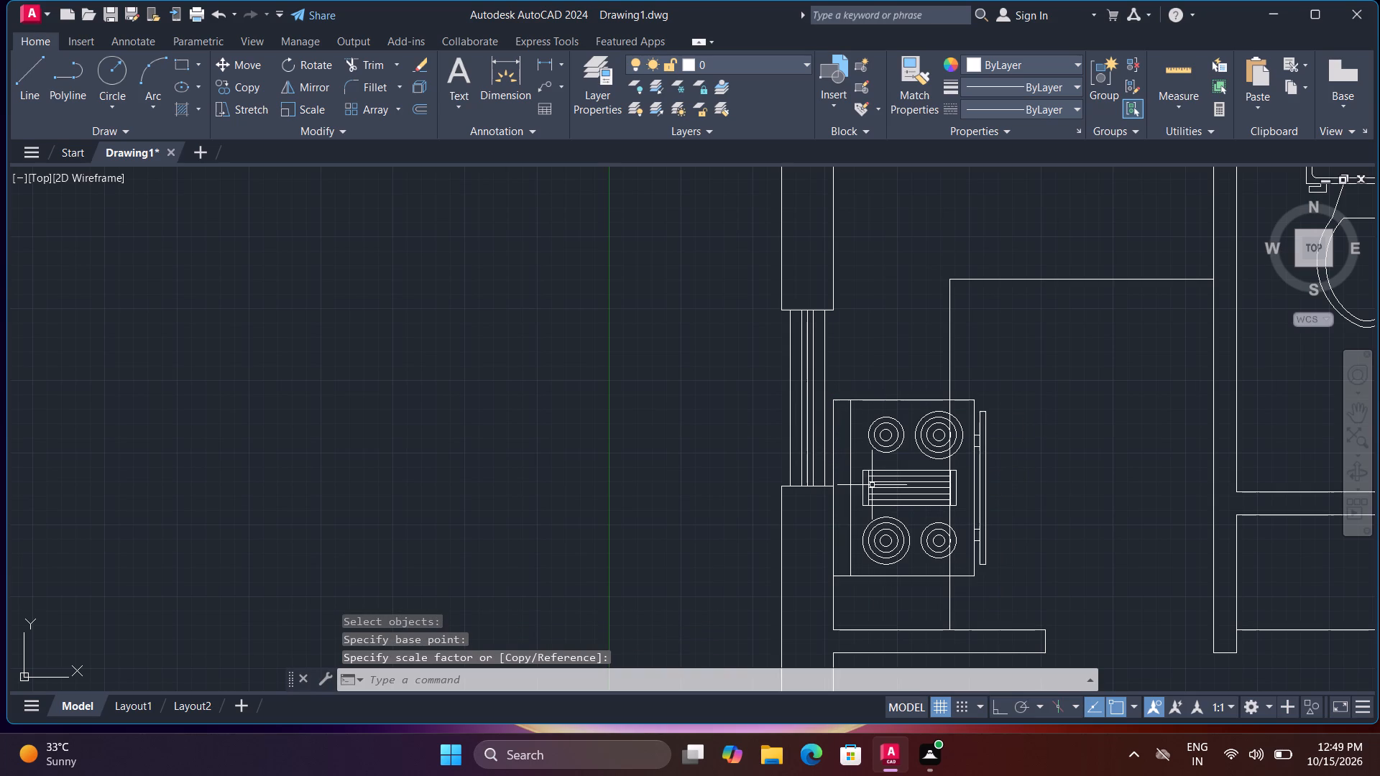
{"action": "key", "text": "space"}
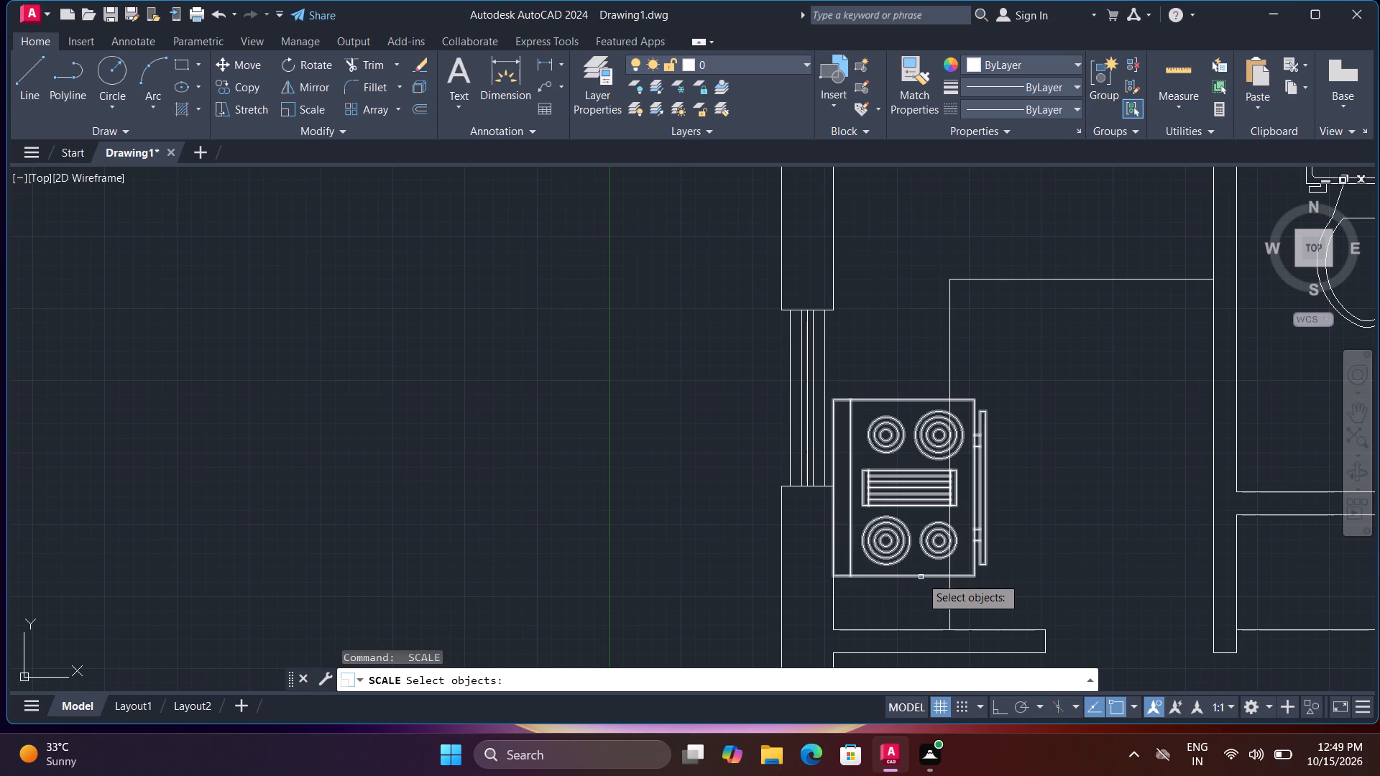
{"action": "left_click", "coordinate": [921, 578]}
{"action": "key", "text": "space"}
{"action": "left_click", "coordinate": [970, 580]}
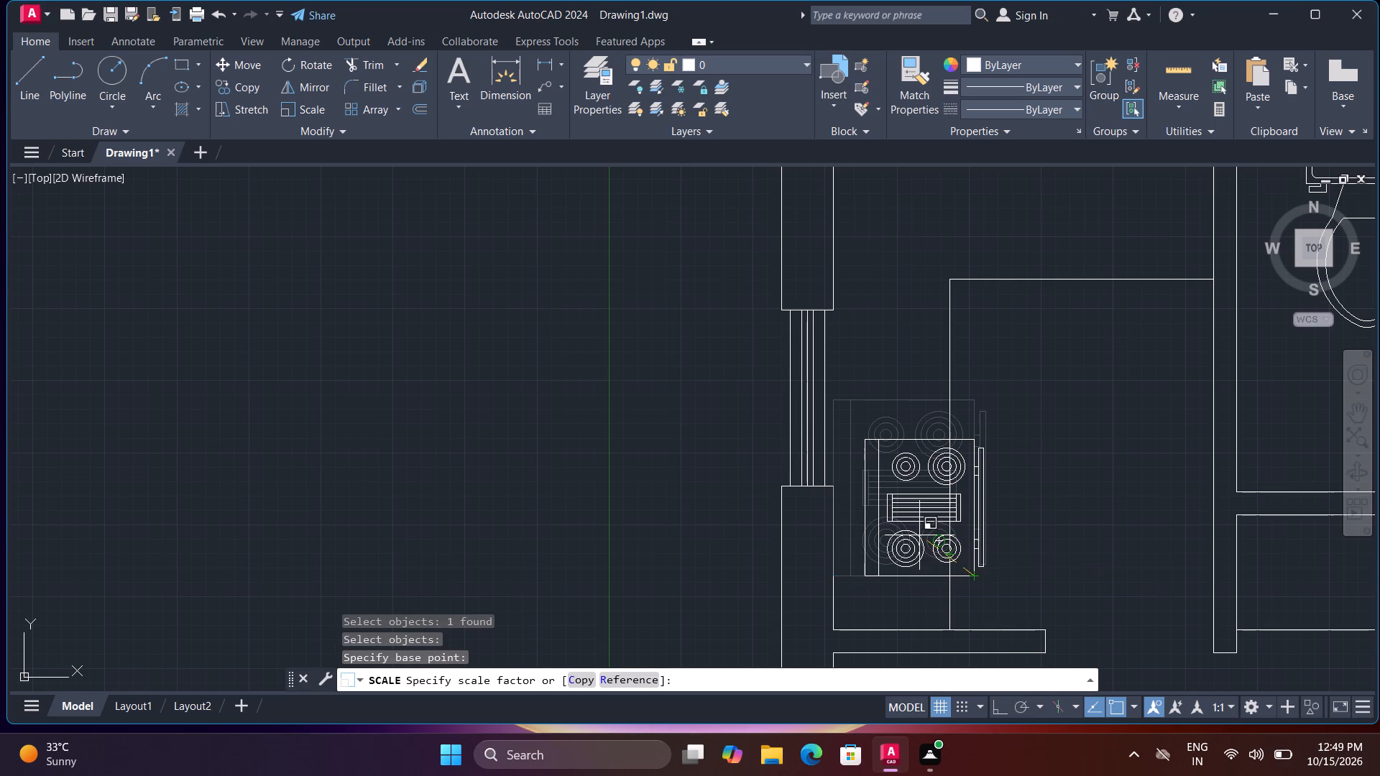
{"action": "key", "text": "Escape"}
Scale the stove down about the lower corner of its back edge so it fits between the wall and counter line.
{"action": "key", "text": "space"}
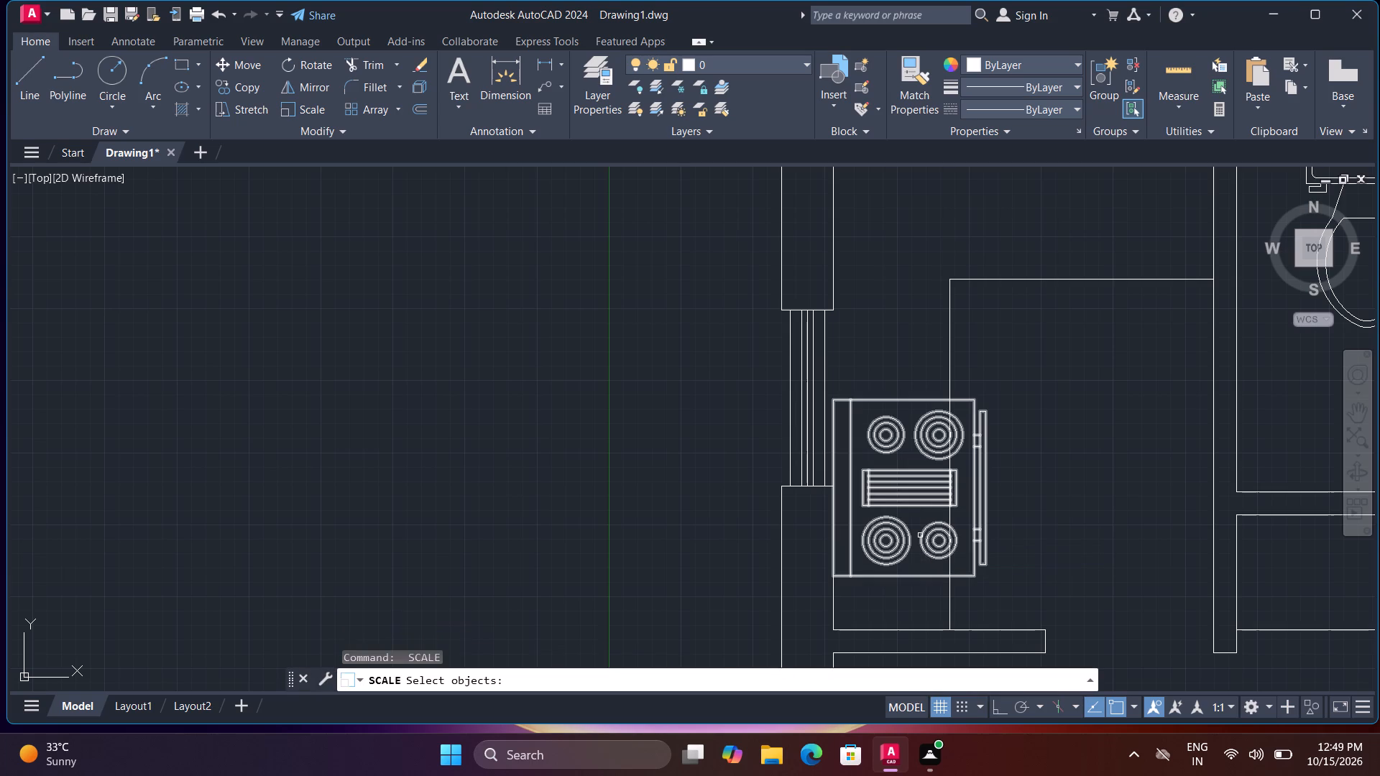
{"action": "left_click", "coordinate": [914, 576]}
{"action": "key", "text": "space"}
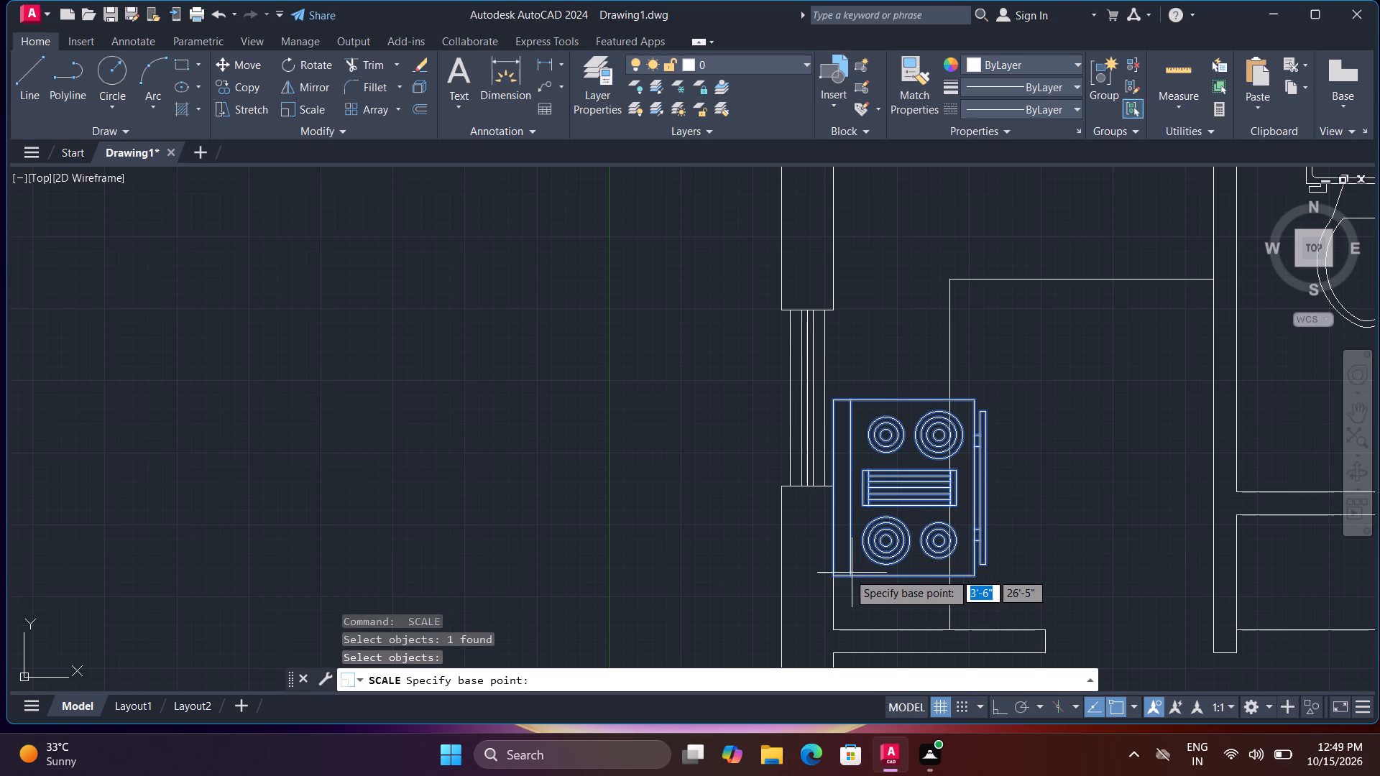
{"action": "left_click", "coordinate": [839, 573]}
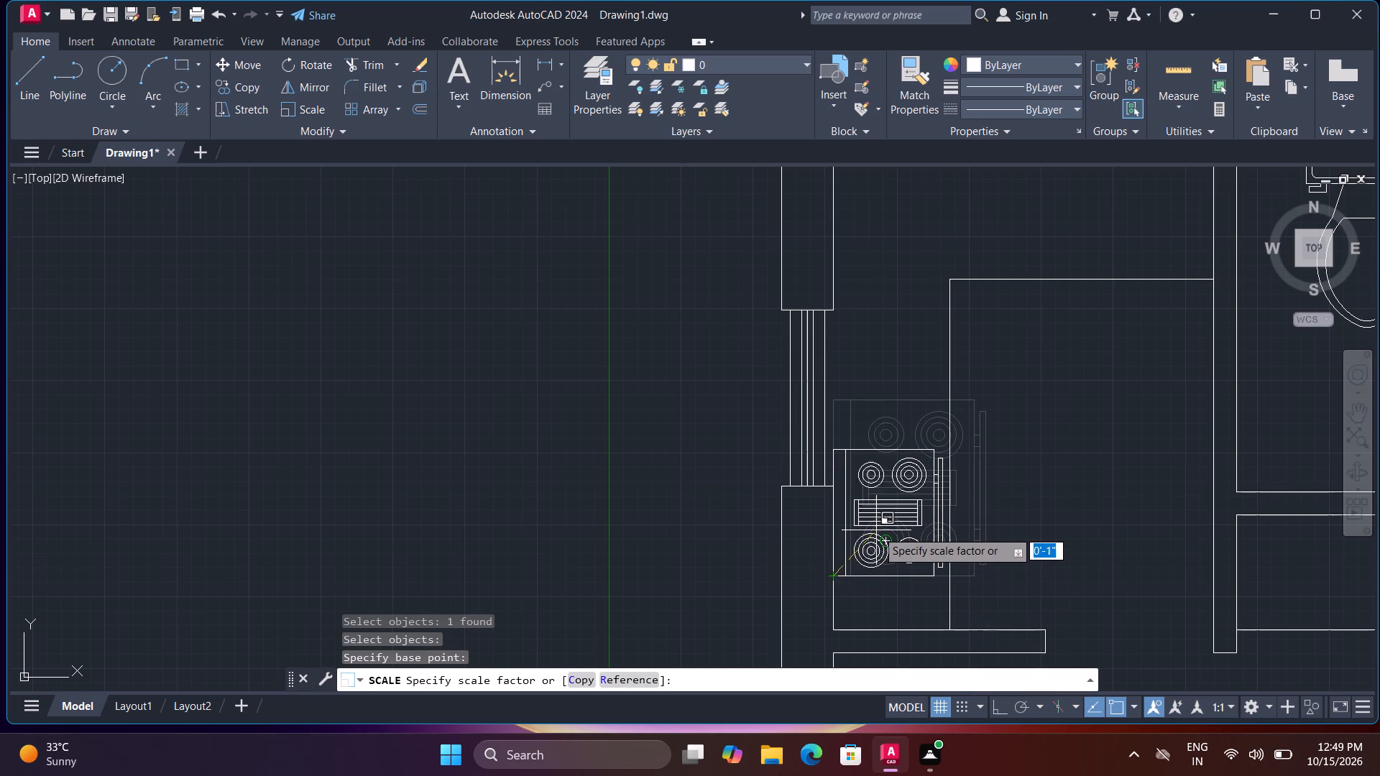
{"action": "left_click", "coordinate": [880, 540]}
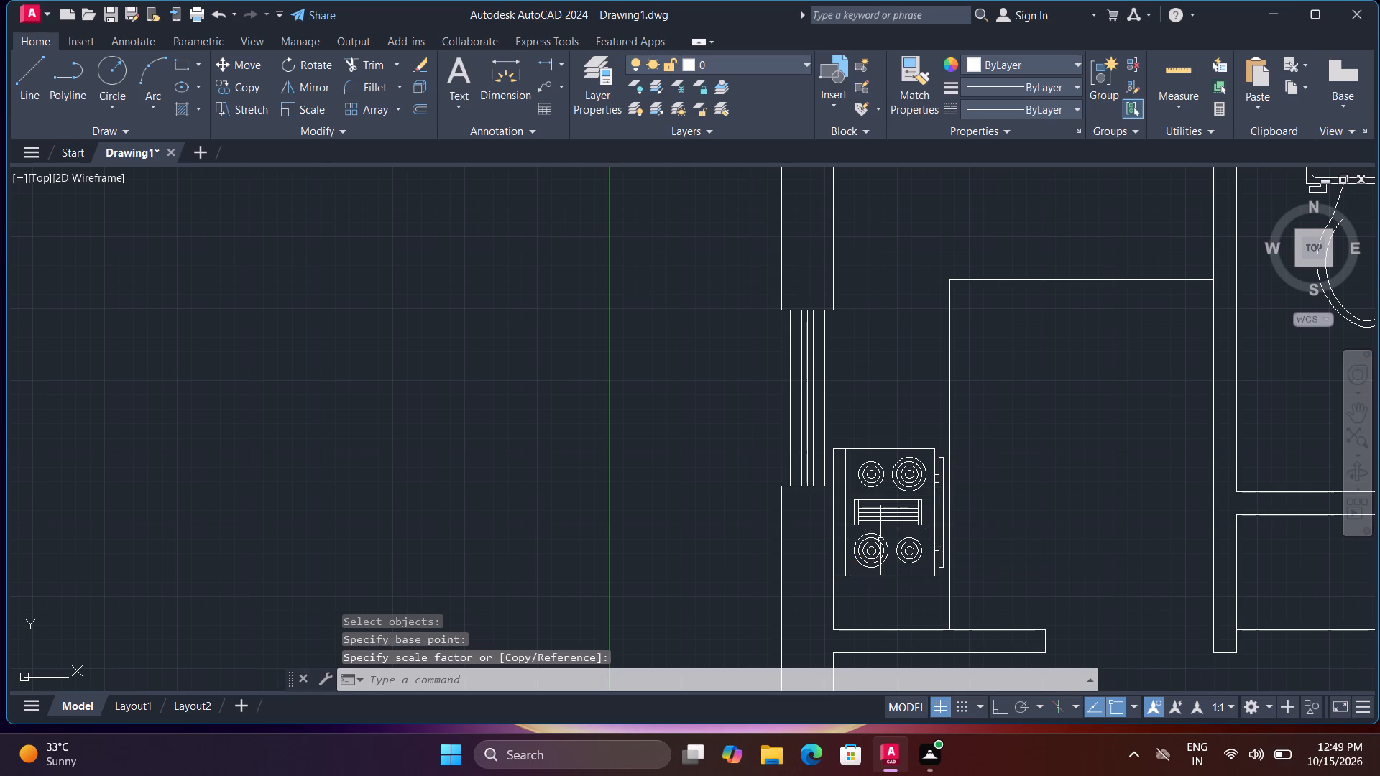
Erase the spare toilet block above the house plan.
{"action": "scroll", "coordinate": [1006, 511], "scroll_direction": "down", "scroll_amount": 1}
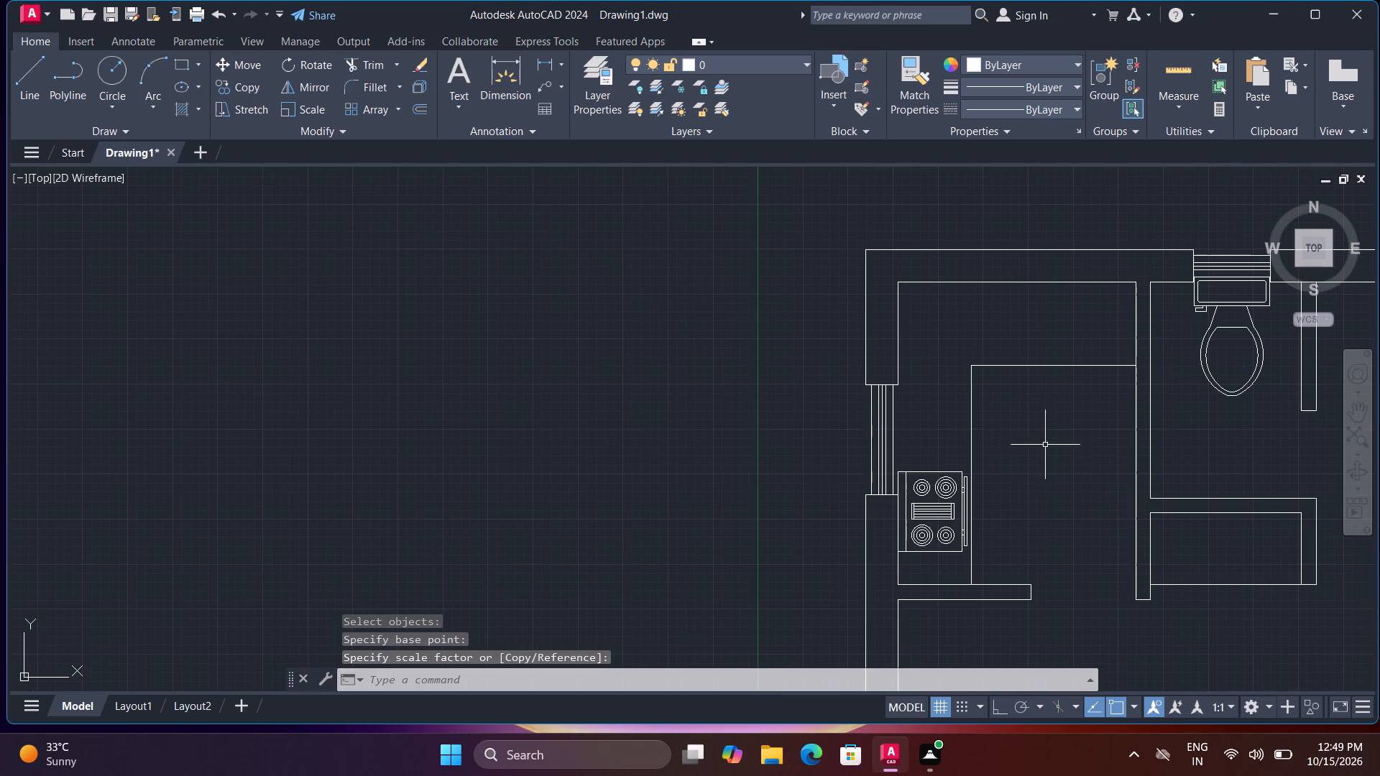
{"action": "scroll", "coordinate": [515, 579], "scroll_direction": "down", "scroll_amount": 3}
{"action": "middle_click_drag", "start_coordinate": [515, 584], "coordinate": [543, 565]}
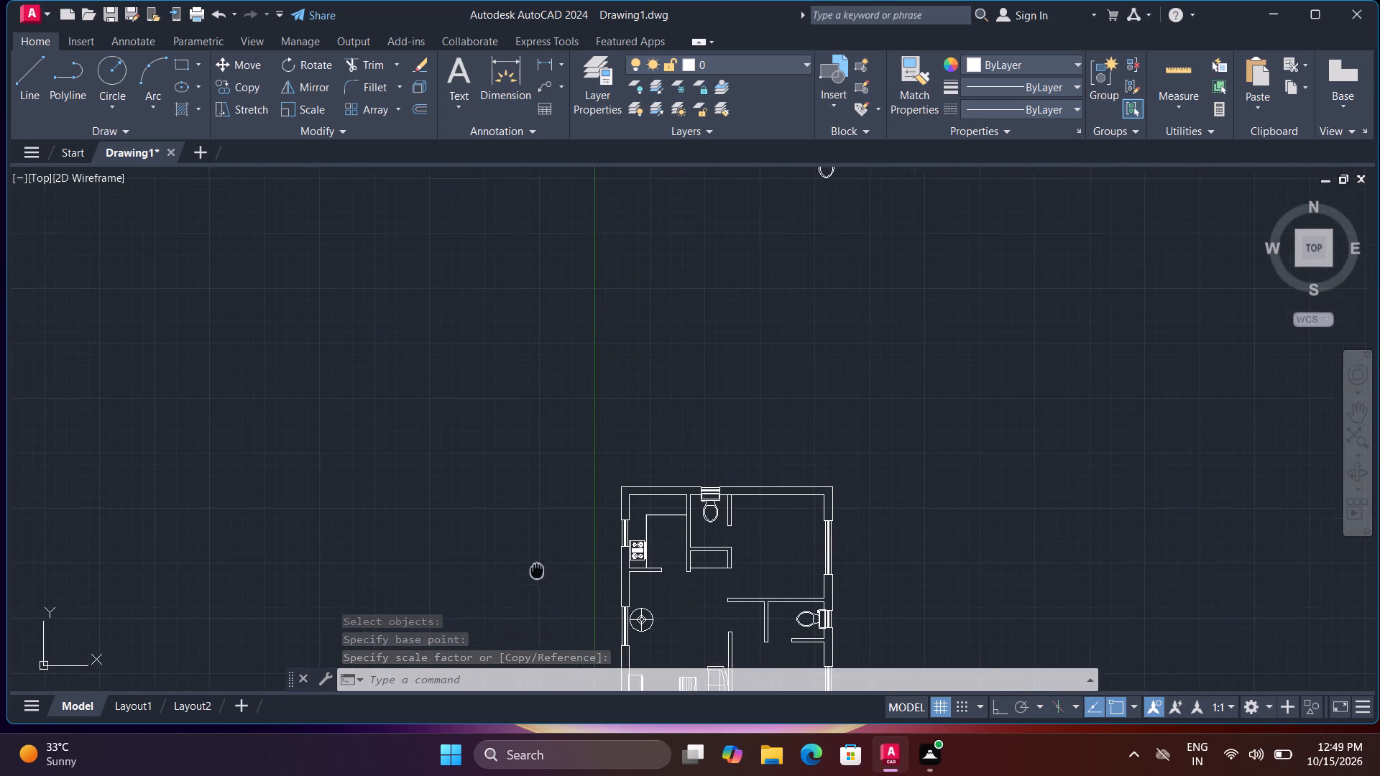
{"action": "middle_click_drag", "start_coordinate": [543, 565], "coordinate": [621, 457]}
{"action": "scroll", "coordinate": [841, 359], "scroll_direction": "up", "scroll_amount": 1}
{"action": "middle_click_drag", "start_coordinate": [842, 358], "coordinate": [804, 511]}
{"action": "scroll", "coordinate": [788, 542], "scroll_direction": "down", "scroll_amount": 2}
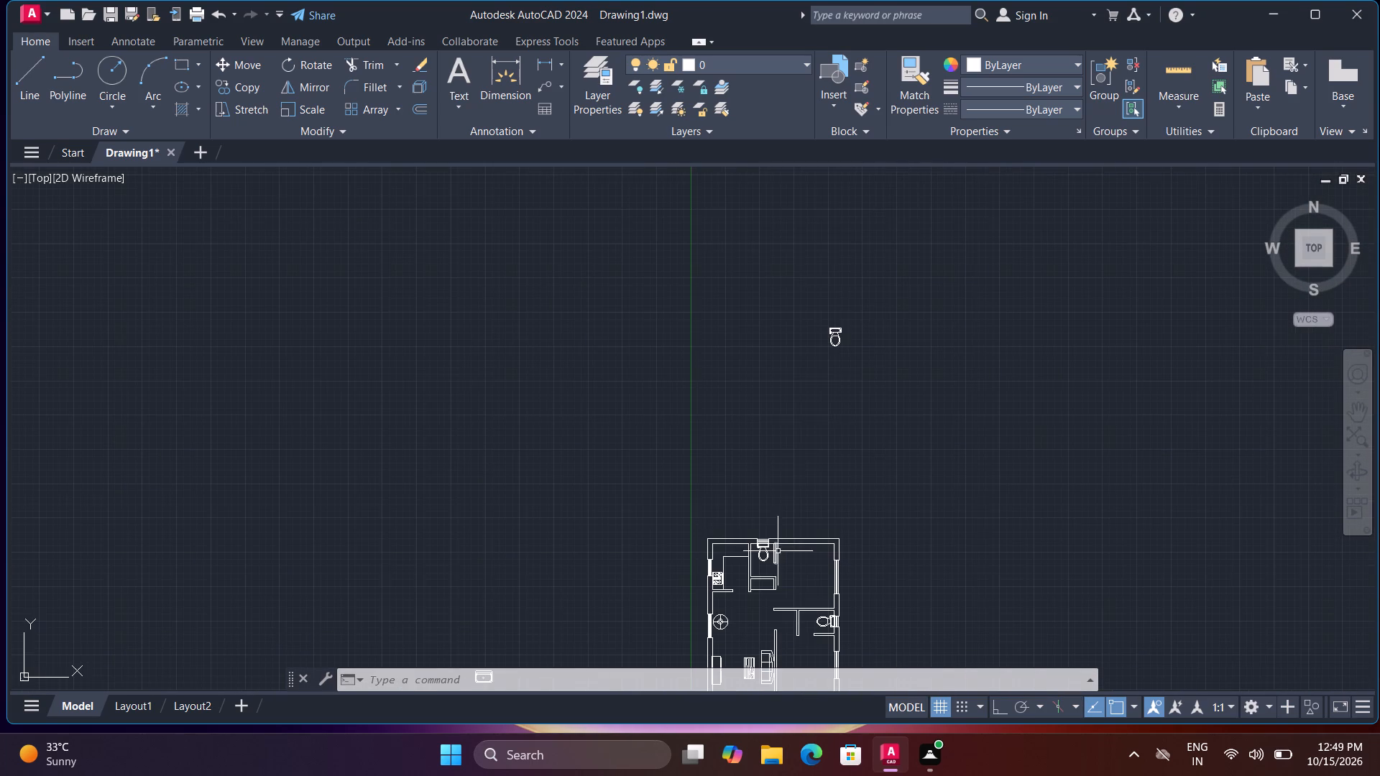
{"action": "left_click", "coordinate": [833, 332]}
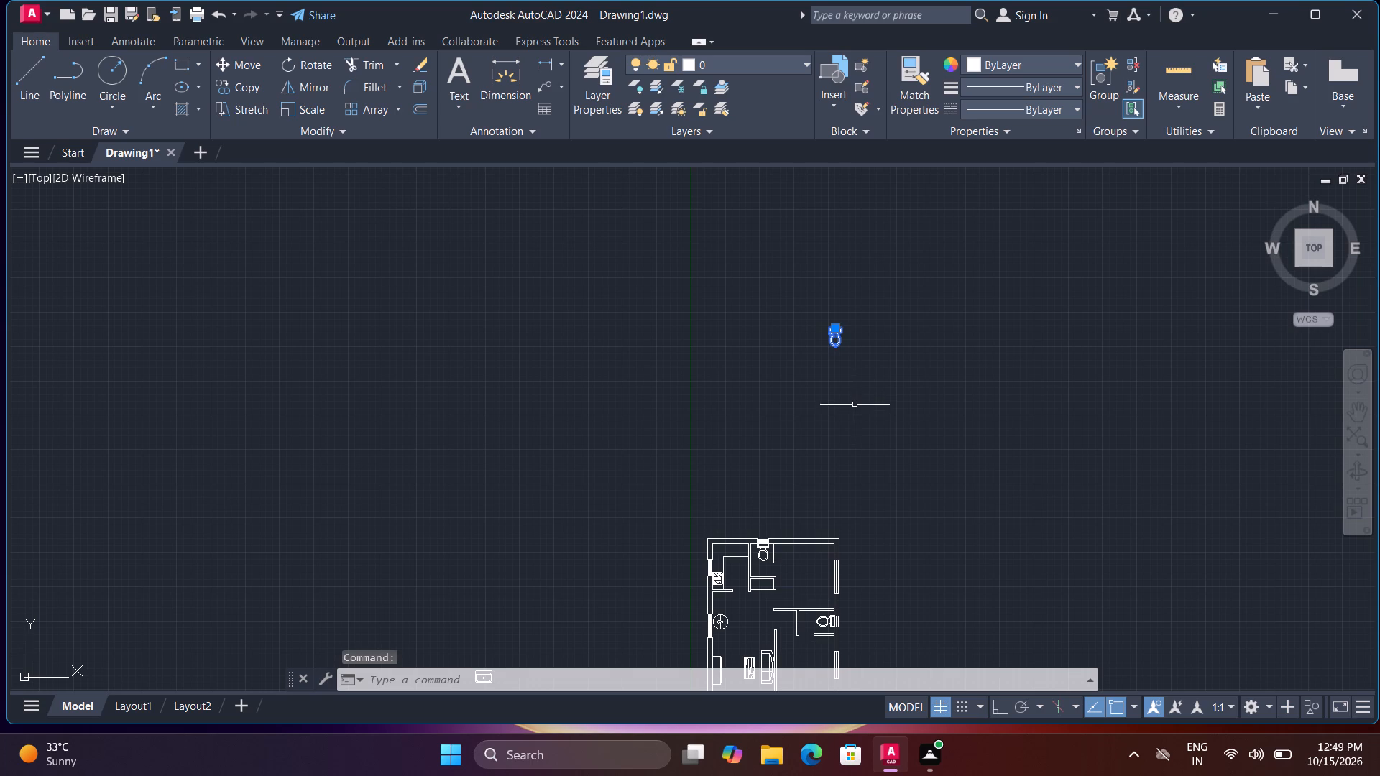
{"action": "key", "text": "Delete"}
Move the sink by the middle of its back edge to the kitchen's top inner wall, aligned with the horizontal counter line's midpoint.
{"action": "scroll", "coordinate": [791, 503], "scroll_direction": "down", "scroll_amount": 2}
{"action": "scroll", "coordinate": [676, 576], "scroll_direction": "up", "scroll_amount": 1}
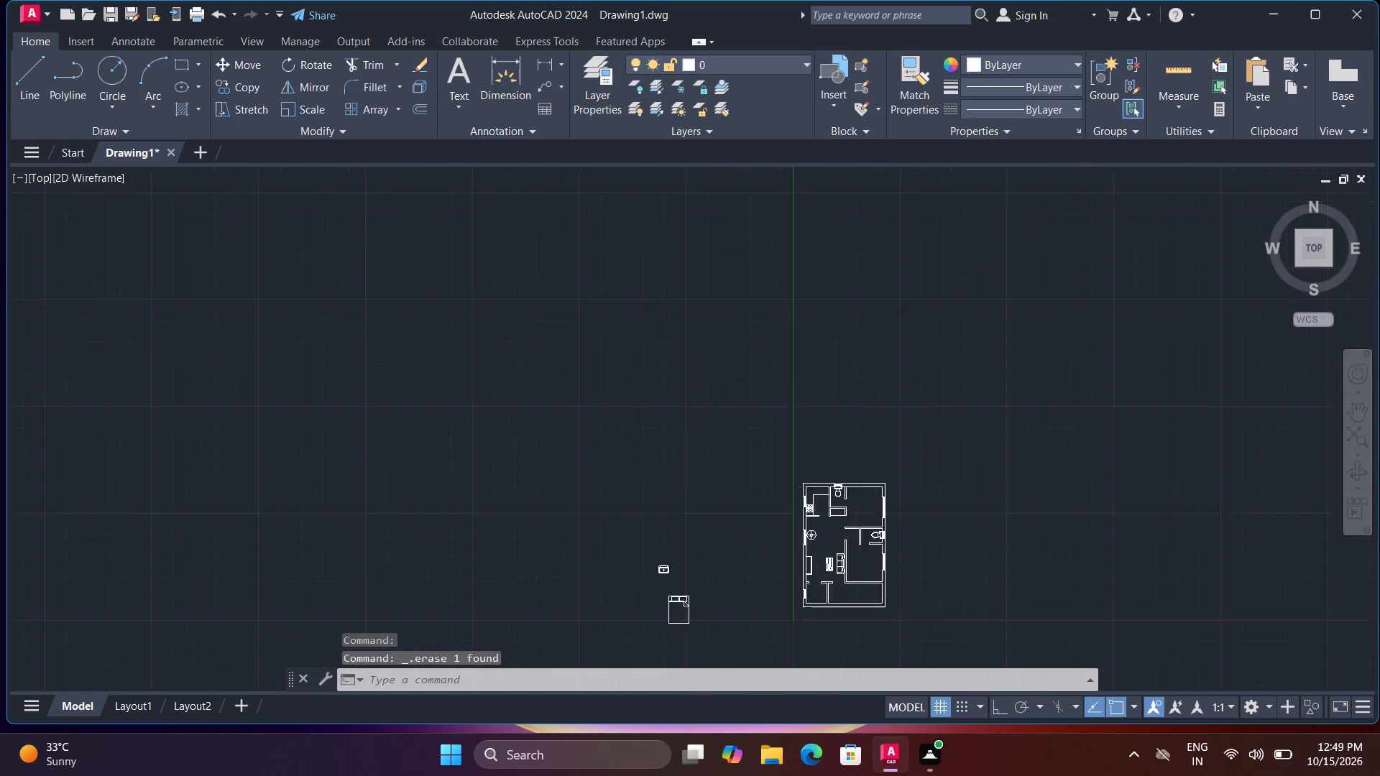
{"action": "scroll", "coordinate": [673, 576], "scroll_direction": "up", "scroll_amount": 4}
{"action": "left_click", "coordinate": [632, 542]}
{"action": "key", "text": "m"}
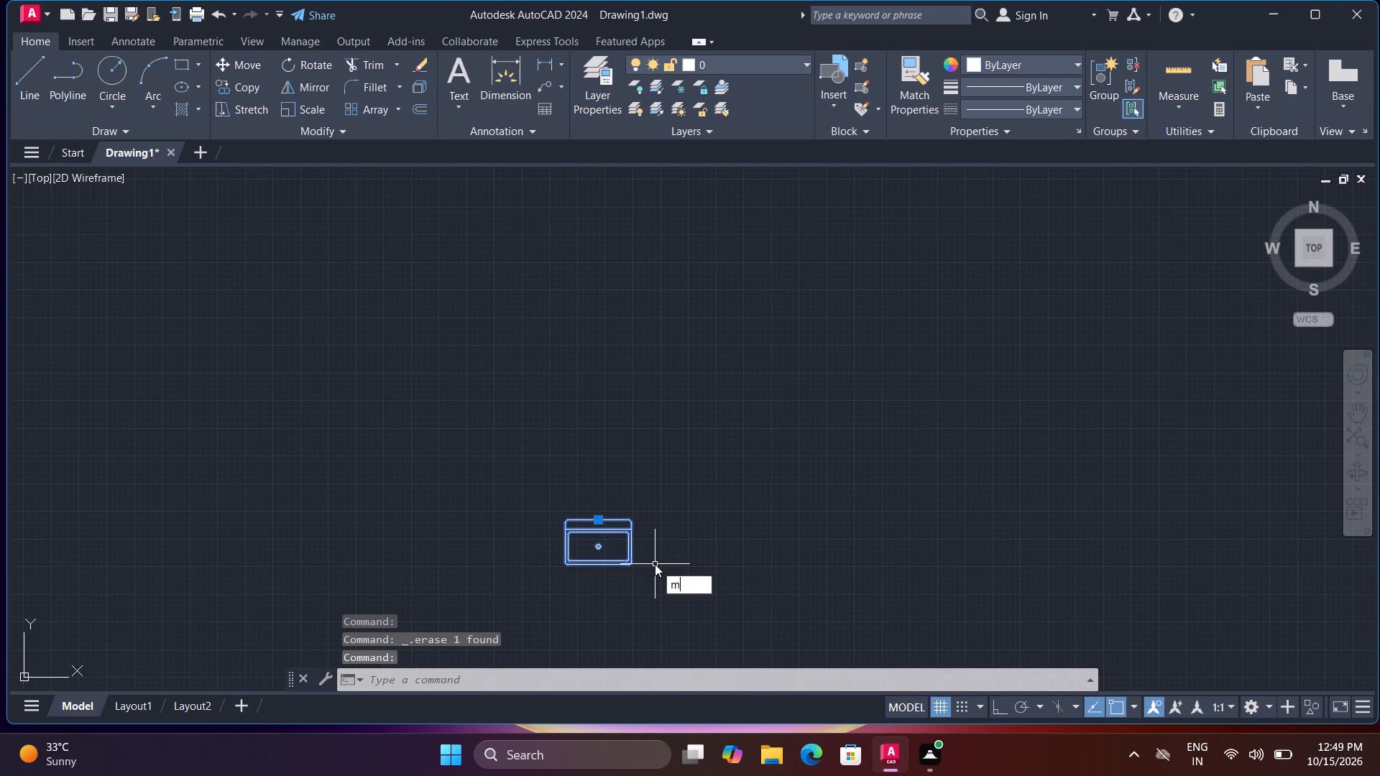
{"action": "key", "text": "space"}
{"action": "left_click", "coordinate": [600, 515]}
{"action": "middle_click_drag", "start_coordinate": [1139, 449], "coordinate": [673, 531]}
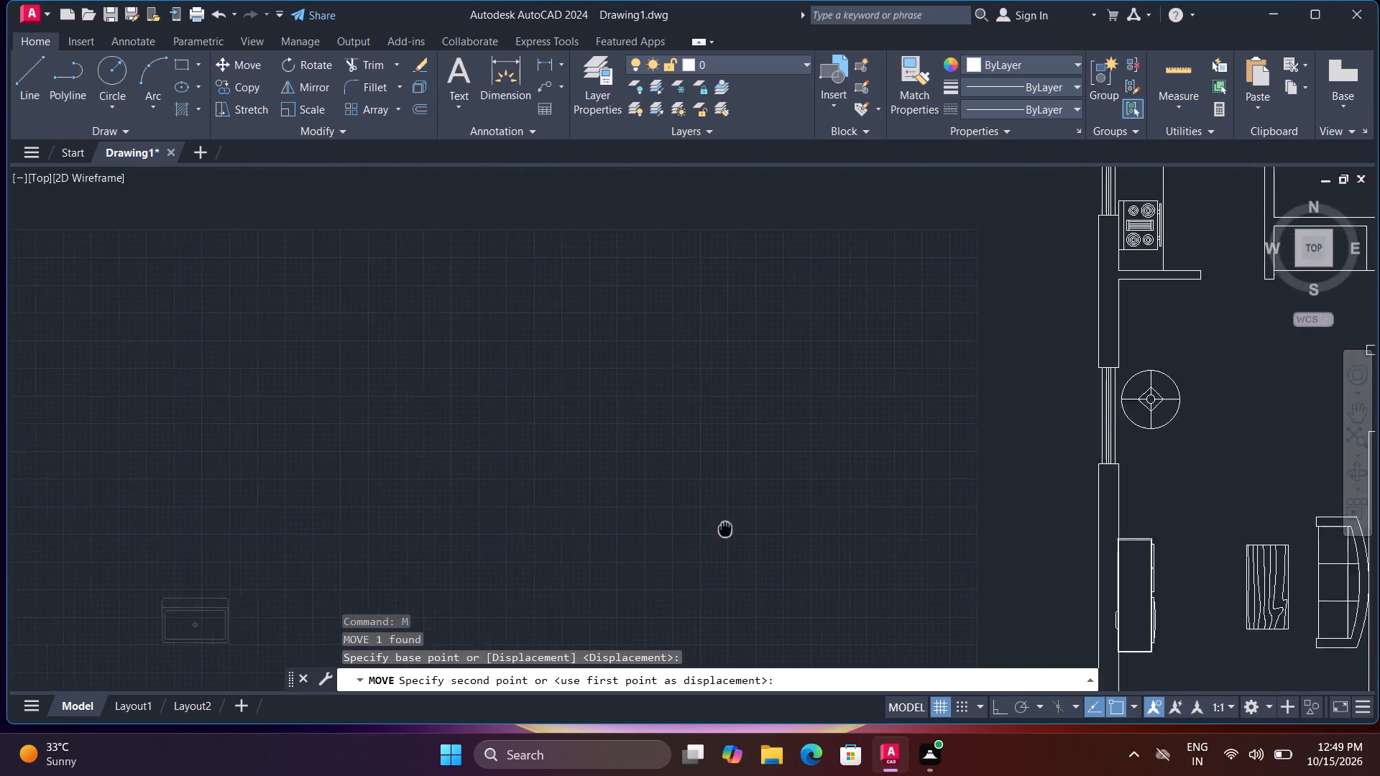
{"action": "middle_click_drag", "start_coordinate": [673, 531], "coordinate": [643, 532]}
{"action": "scroll", "coordinate": [837, 476], "scroll_direction": "down", "scroll_amount": 1}
{"action": "middle_click_drag", "start_coordinate": [1008, 405], "coordinate": [875, 550]}
{"action": "scroll", "coordinate": [875, 411], "scroll_direction": "up", "scroll_amount": 2}
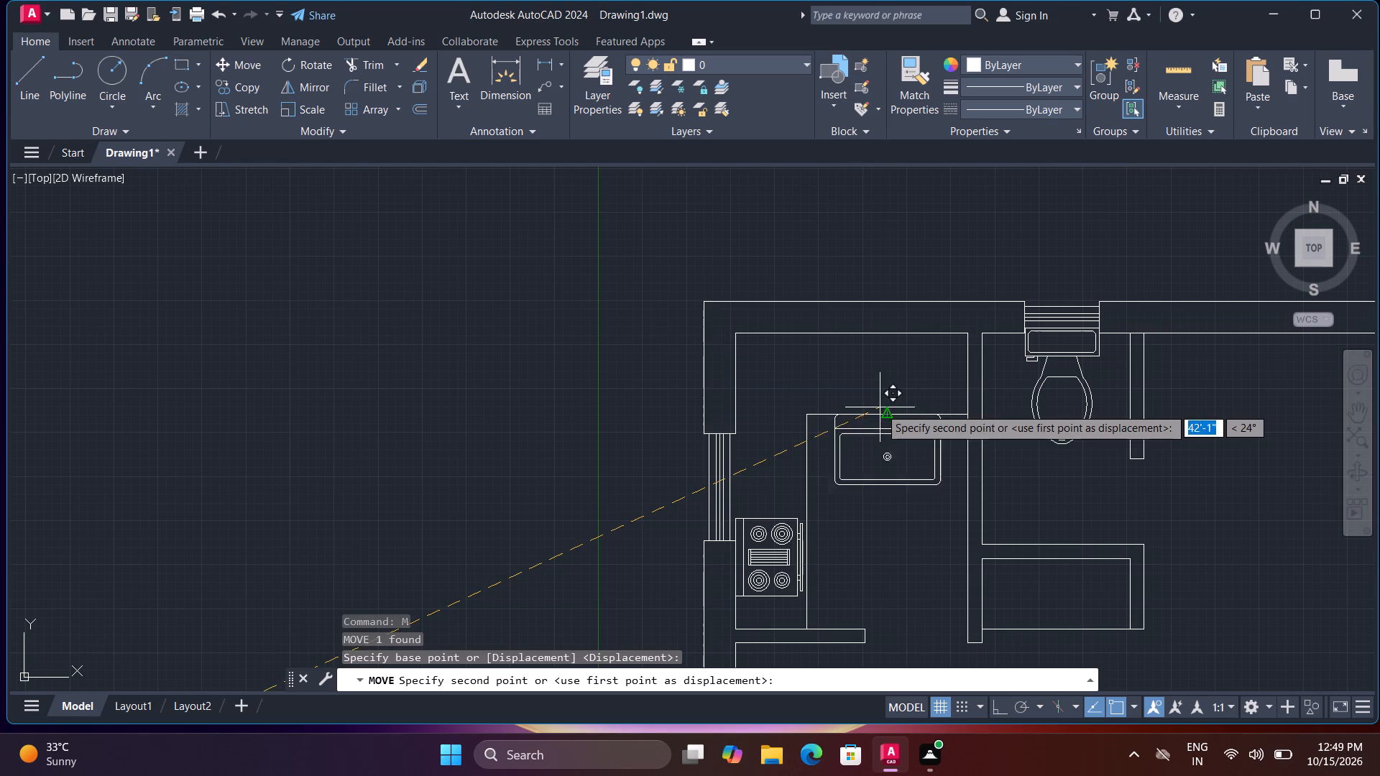
{"action": "left_click", "coordinate": [887, 332]}
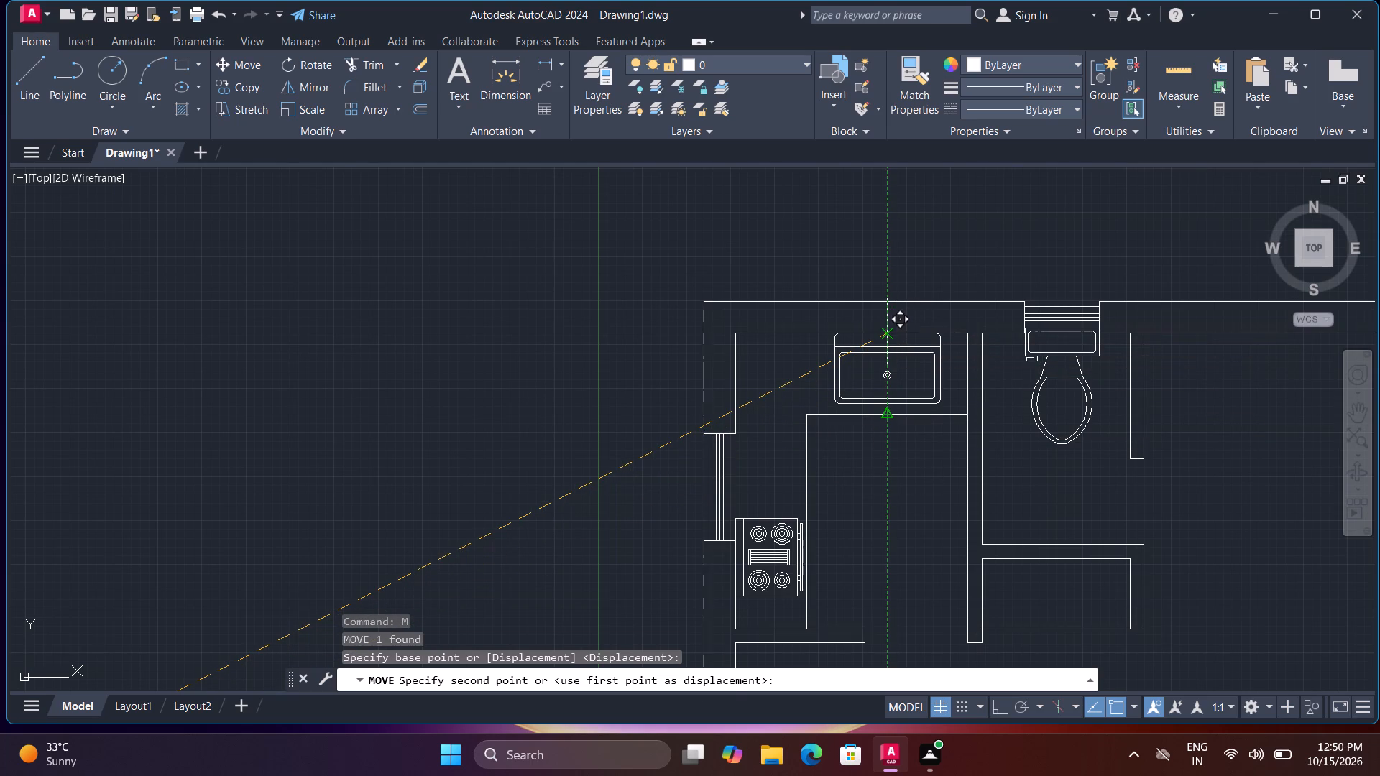
{"action": "scroll", "coordinate": [991, 485], "scroll_direction": "down", "scroll_amount": 2}
{"action": "key", "text": "Escape"}
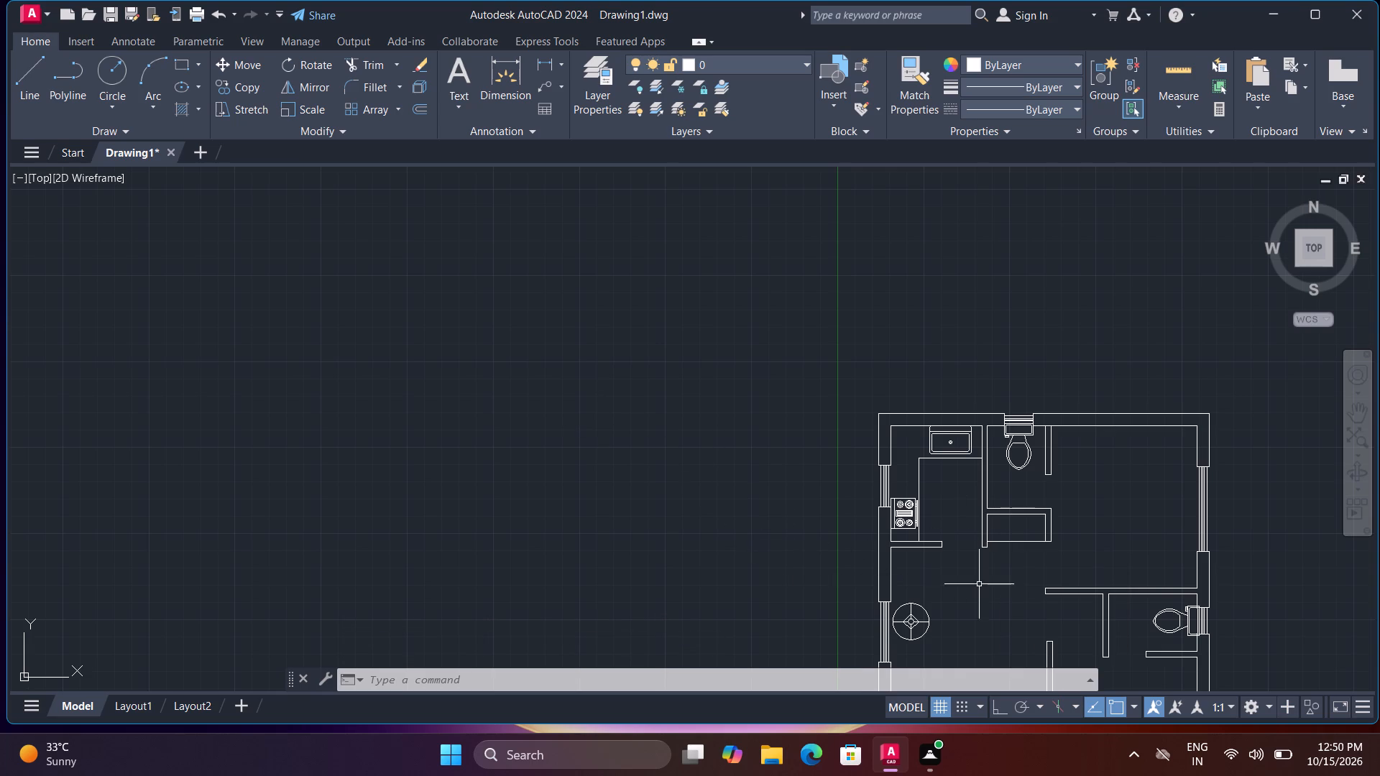
Move the bed by its headboard midpoint from outside the plan into the upper bedroom.
{"action": "middle_click_drag", "start_coordinate": [986, 570], "coordinate": [816, 367]}
{"action": "scroll", "coordinate": [890, 505], "scroll_direction": "up", "scroll_amount": 1}
{"action": "scroll", "coordinate": [852, 445], "scroll_direction": "down", "scroll_amount": 3}
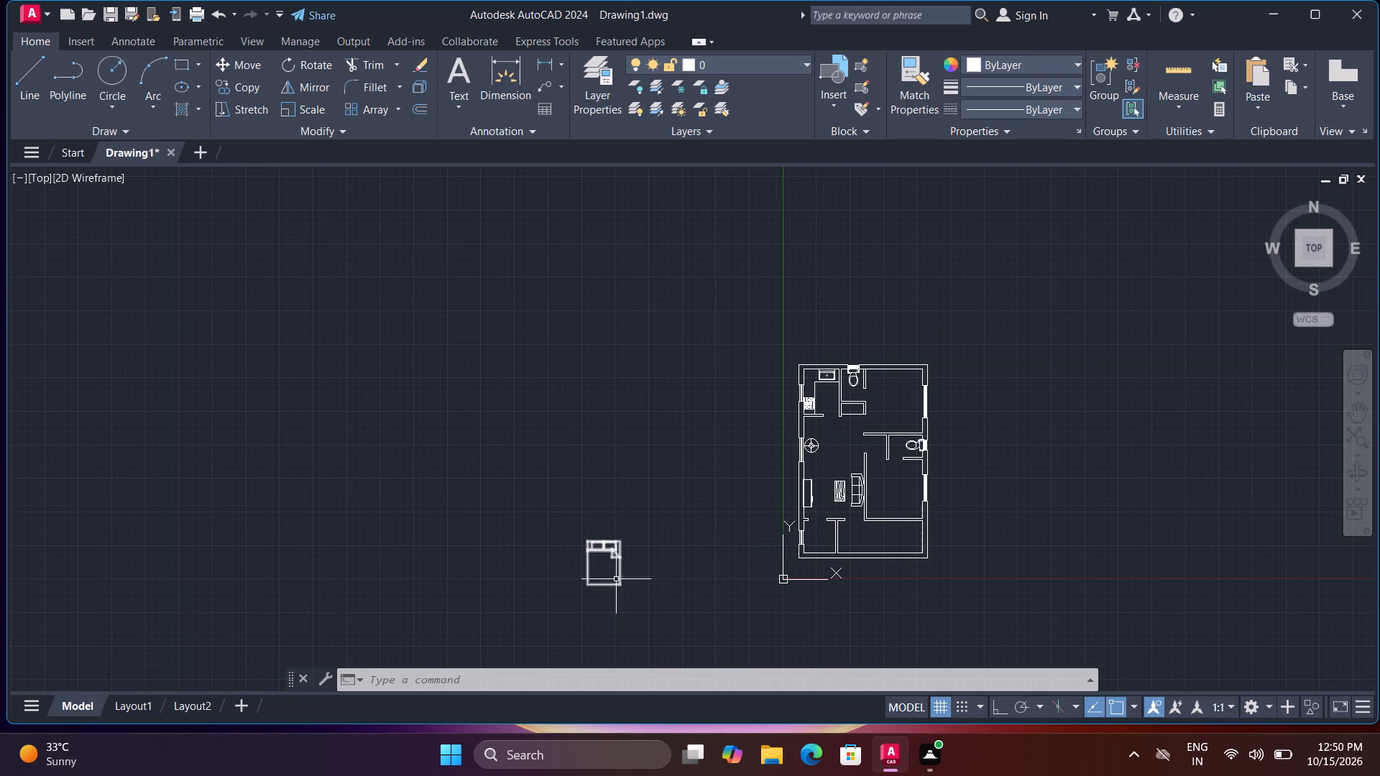
{"action": "left_click", "coordinate": [617, 553]}
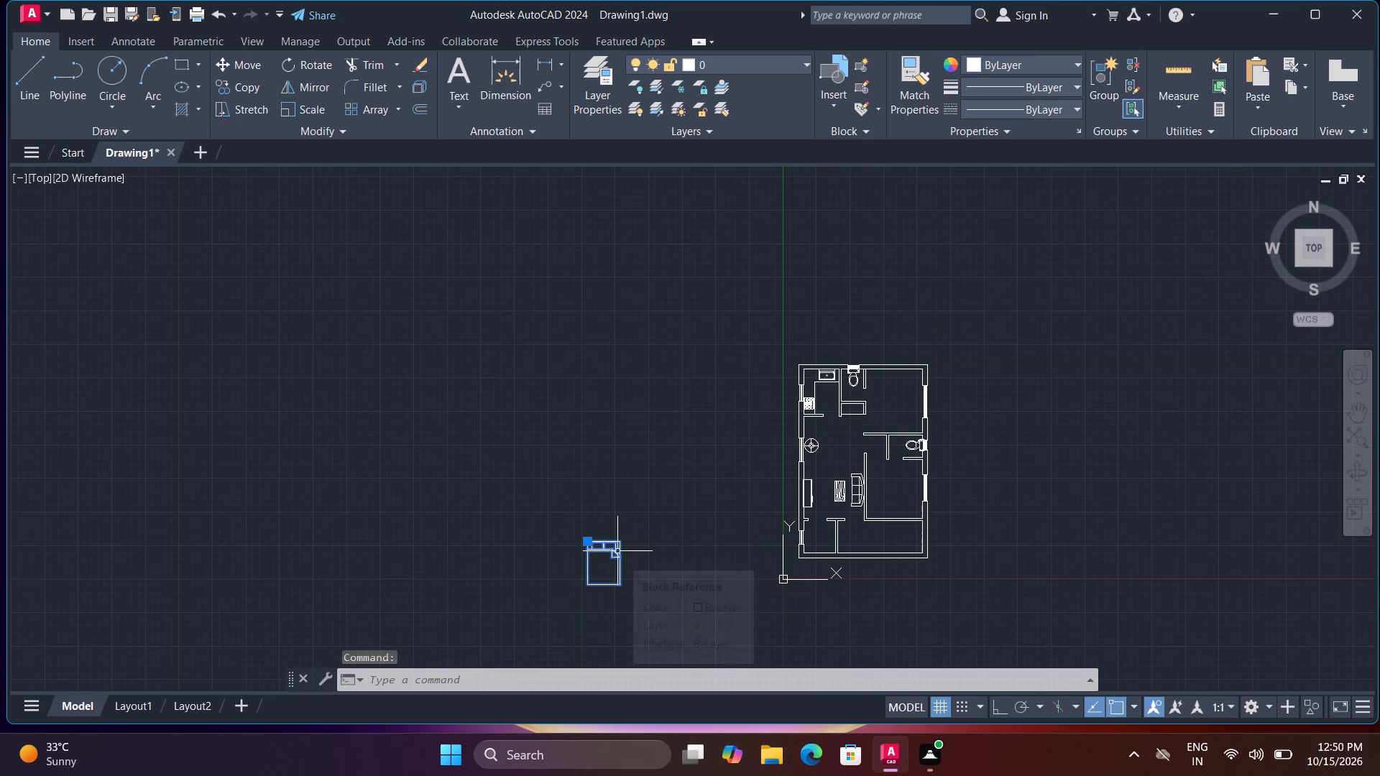
{"action": "type", "text": "m"}
{"action": "key", "text": "space"}
{"action": "left_click", "coordinate": [603, 537]}
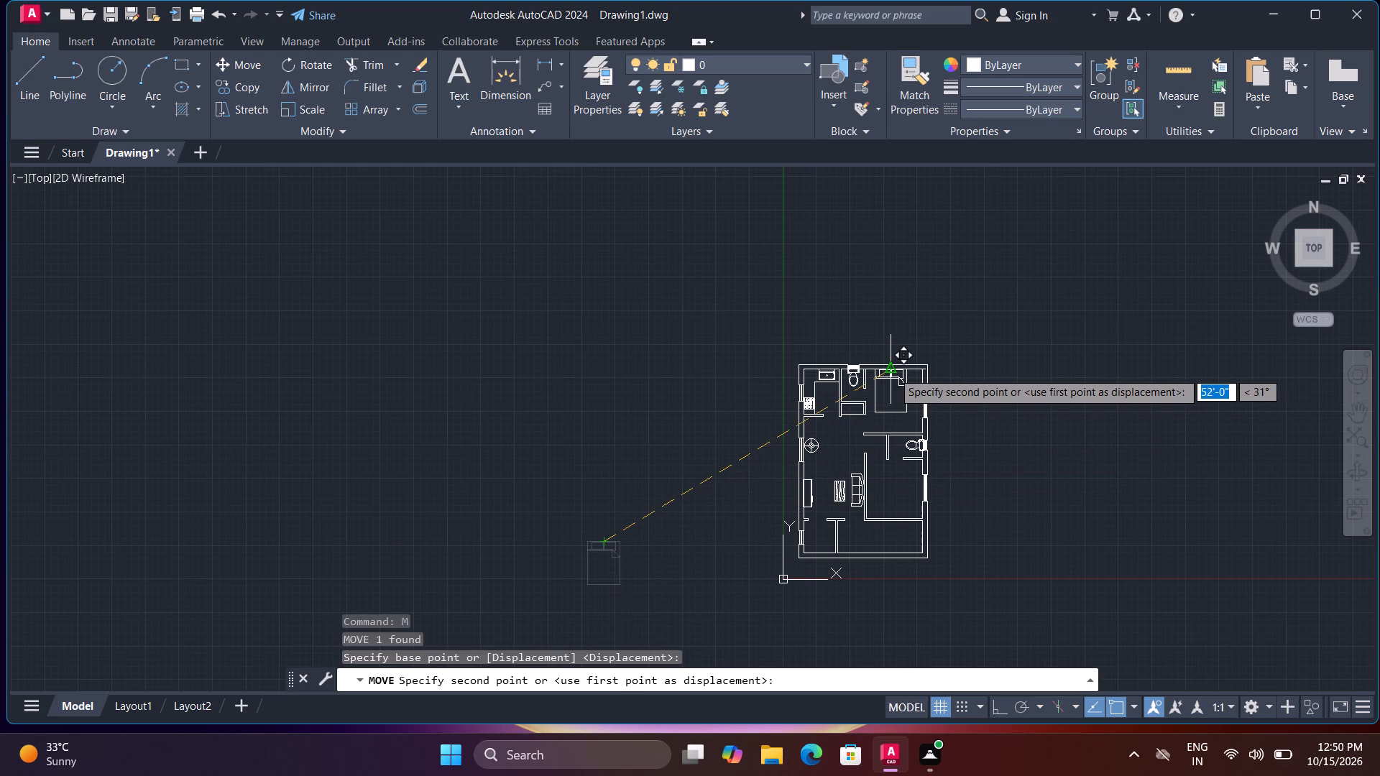
{"action": "scroll", "coordinate": [912, 389], "scroll_direction": "up", "scroll_amount": 4}
{"action": "scroll", "coordinate": [888, 353], "scroll_direction": "down", "scroll_amount": 2}
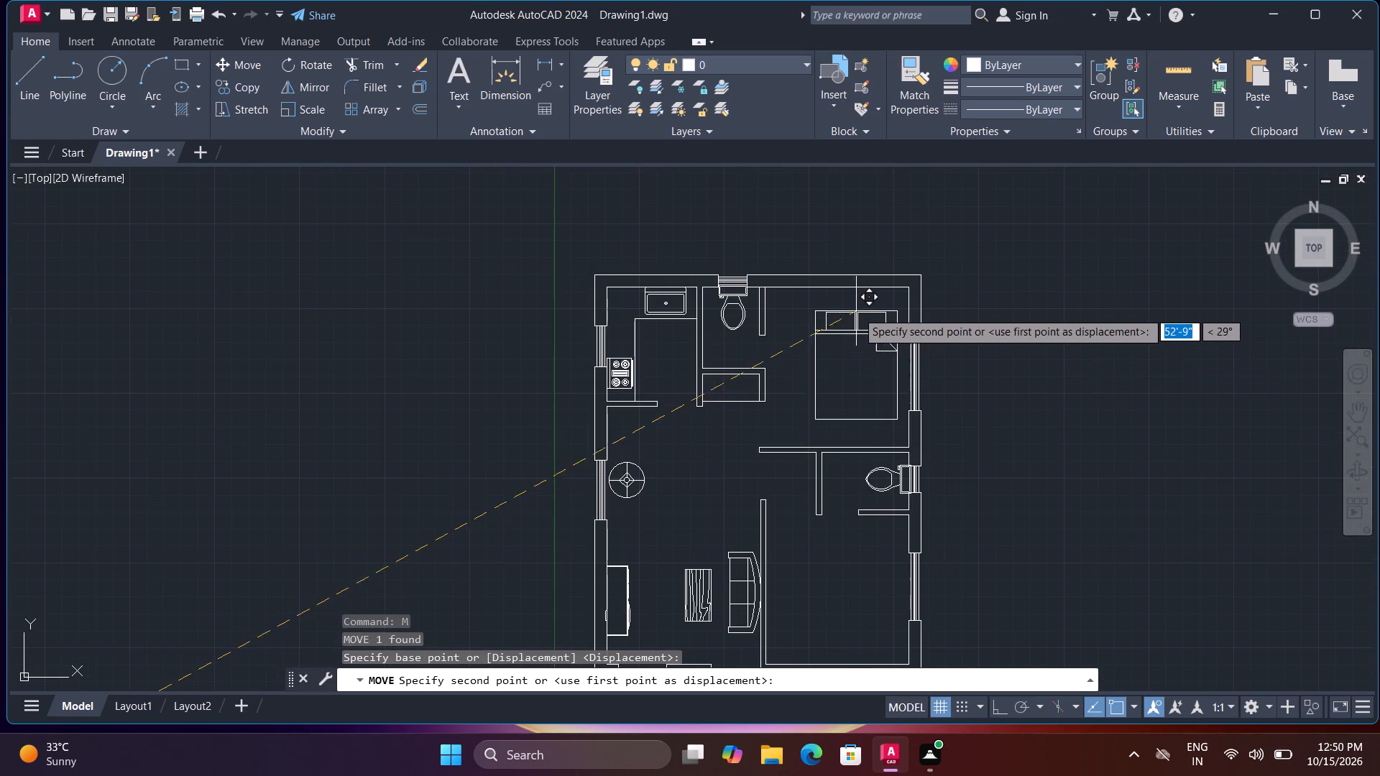
{"action": "left_click", "coordinate": [839, 323]}
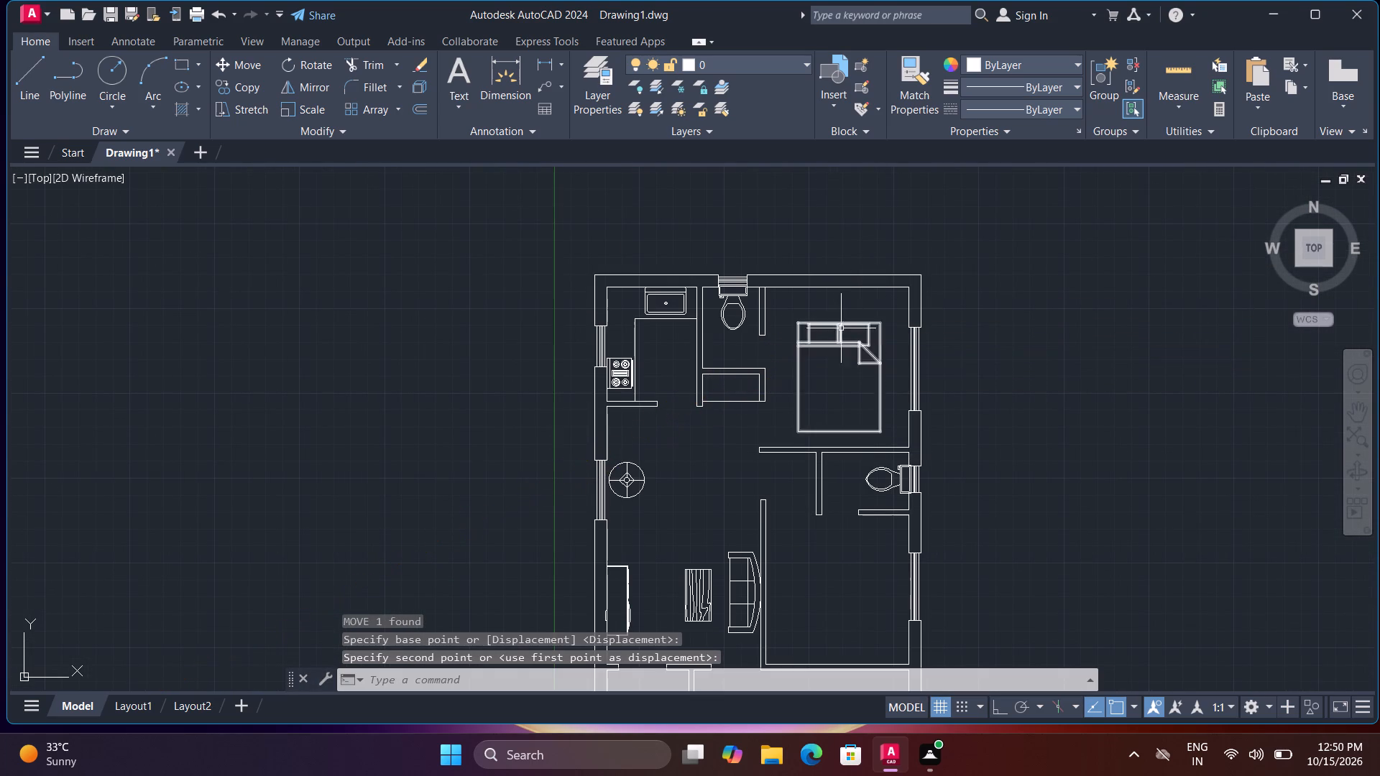
Move the bed by the outer corner of its headboard to the upper bedroom's top-right inner corner.
{"action": "left_click", "coordinate": [879, 325]}
{"action": "key", "text": "space"}
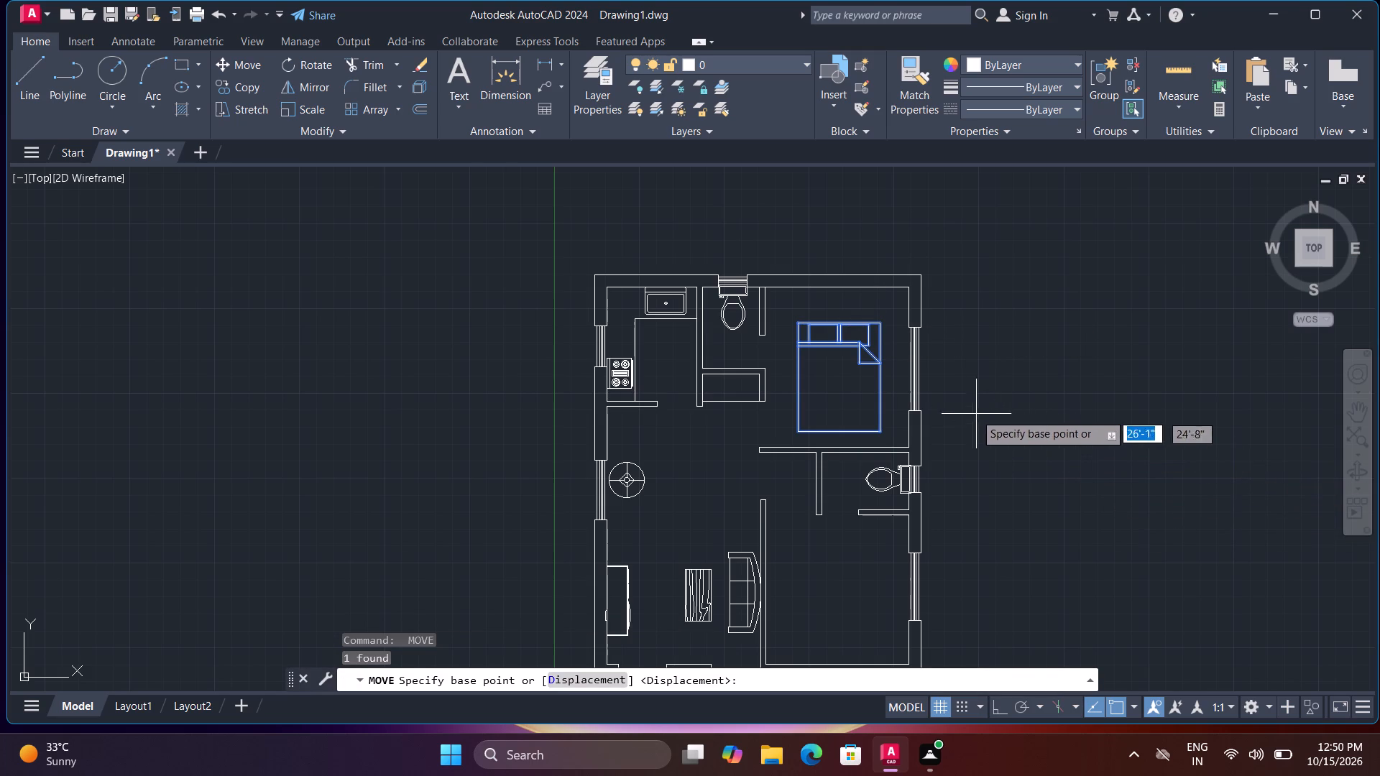
{"action": "left_click", "coordinate": [878, 320]}
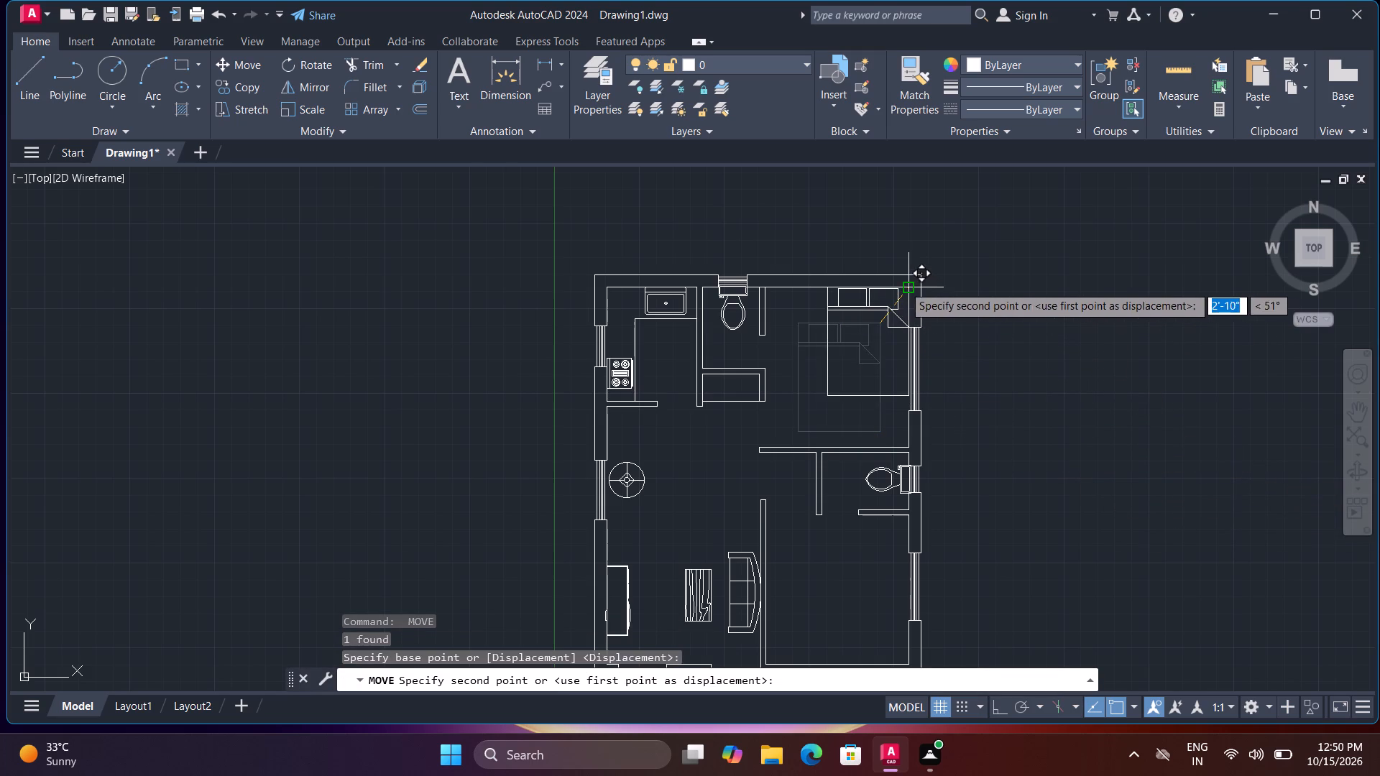
{"action": "left_click", "coordinate": [903, 283]}
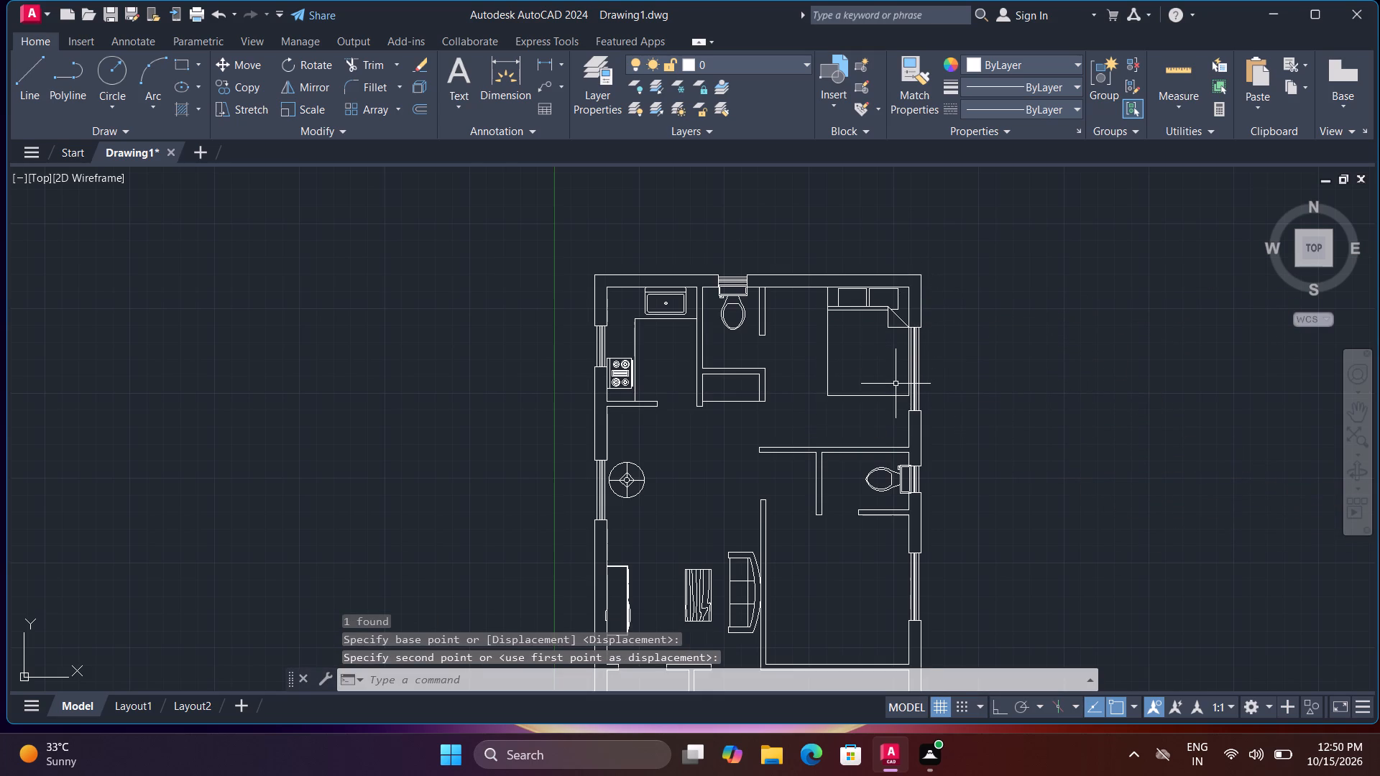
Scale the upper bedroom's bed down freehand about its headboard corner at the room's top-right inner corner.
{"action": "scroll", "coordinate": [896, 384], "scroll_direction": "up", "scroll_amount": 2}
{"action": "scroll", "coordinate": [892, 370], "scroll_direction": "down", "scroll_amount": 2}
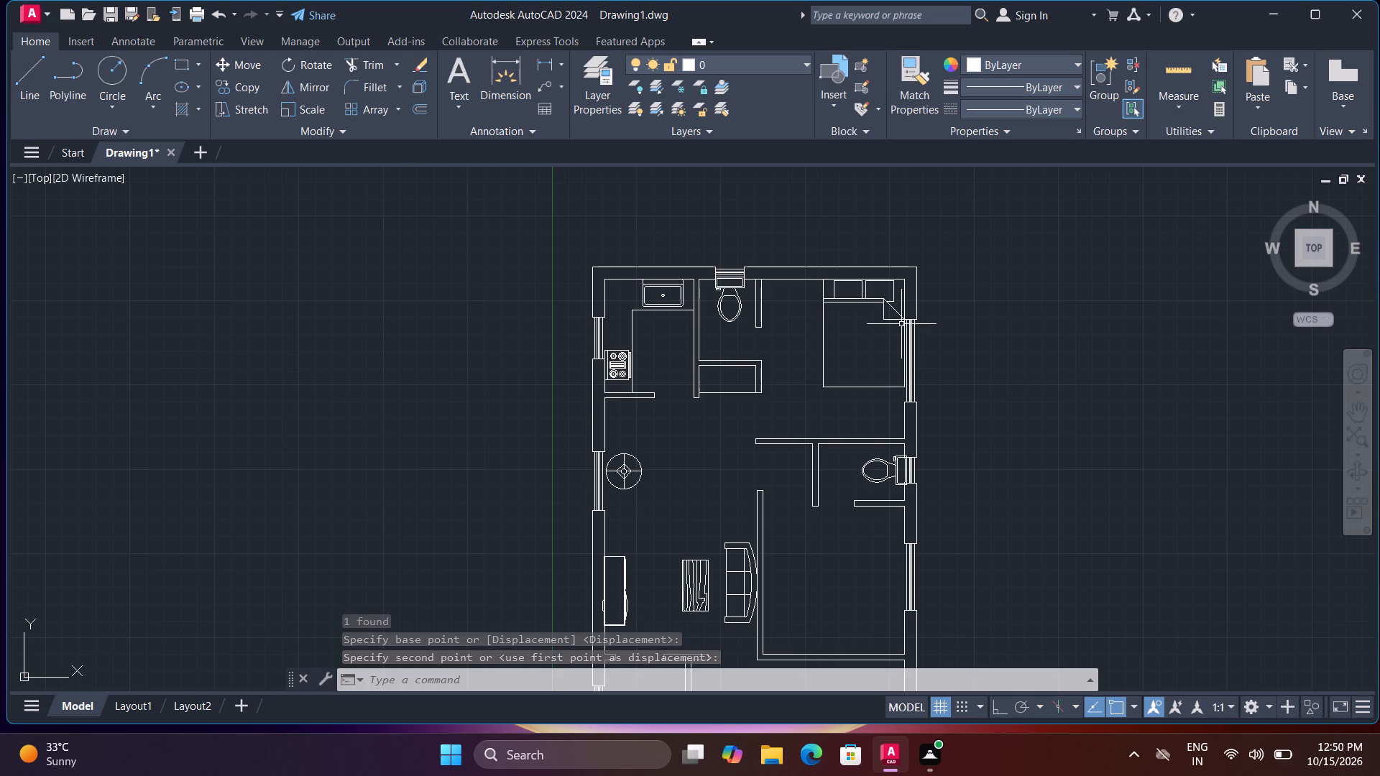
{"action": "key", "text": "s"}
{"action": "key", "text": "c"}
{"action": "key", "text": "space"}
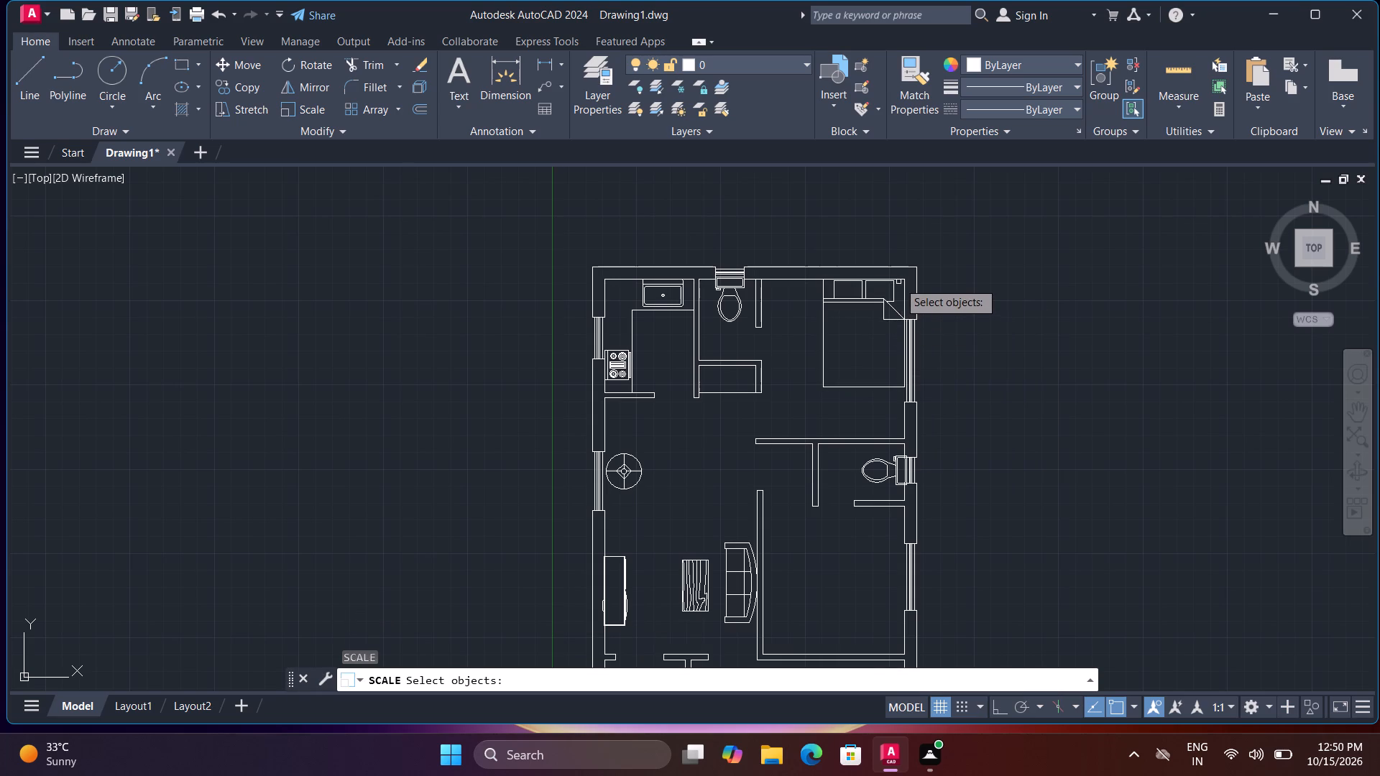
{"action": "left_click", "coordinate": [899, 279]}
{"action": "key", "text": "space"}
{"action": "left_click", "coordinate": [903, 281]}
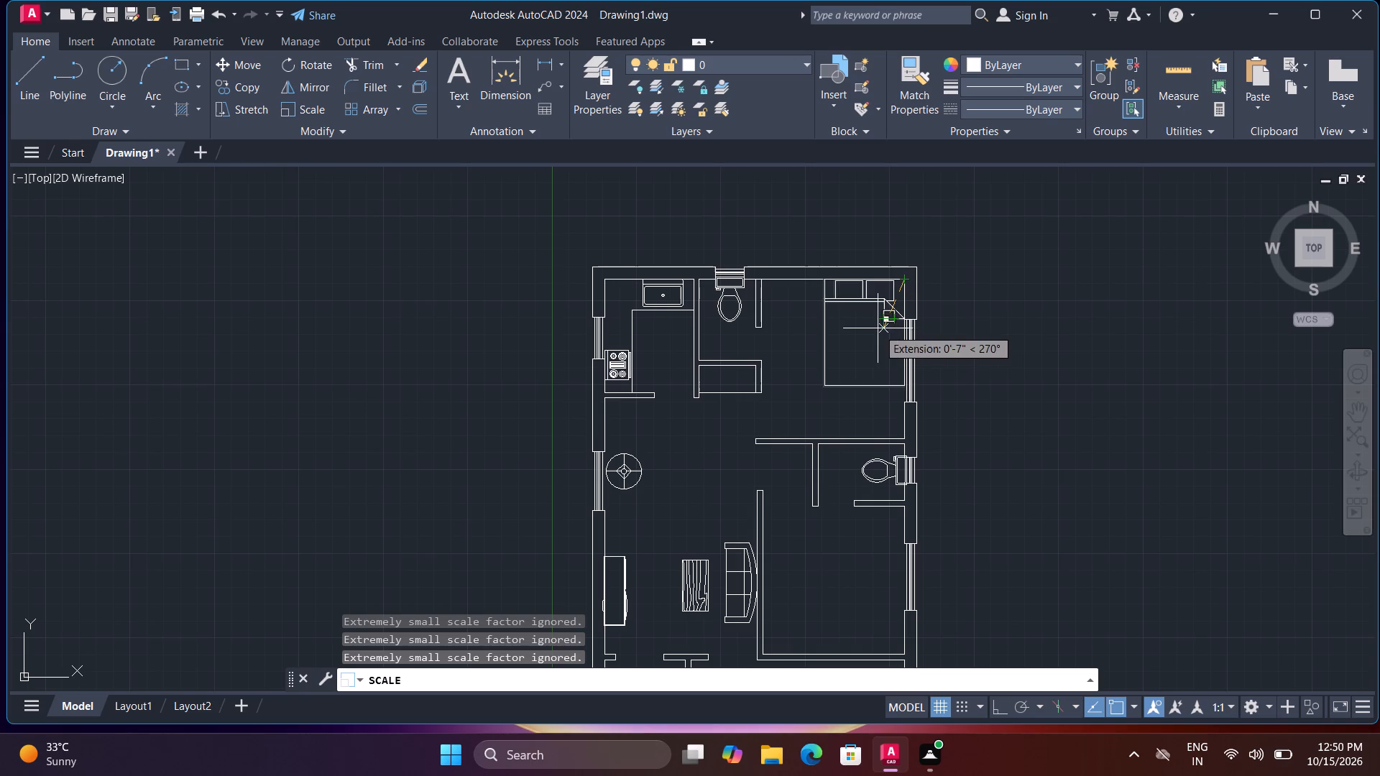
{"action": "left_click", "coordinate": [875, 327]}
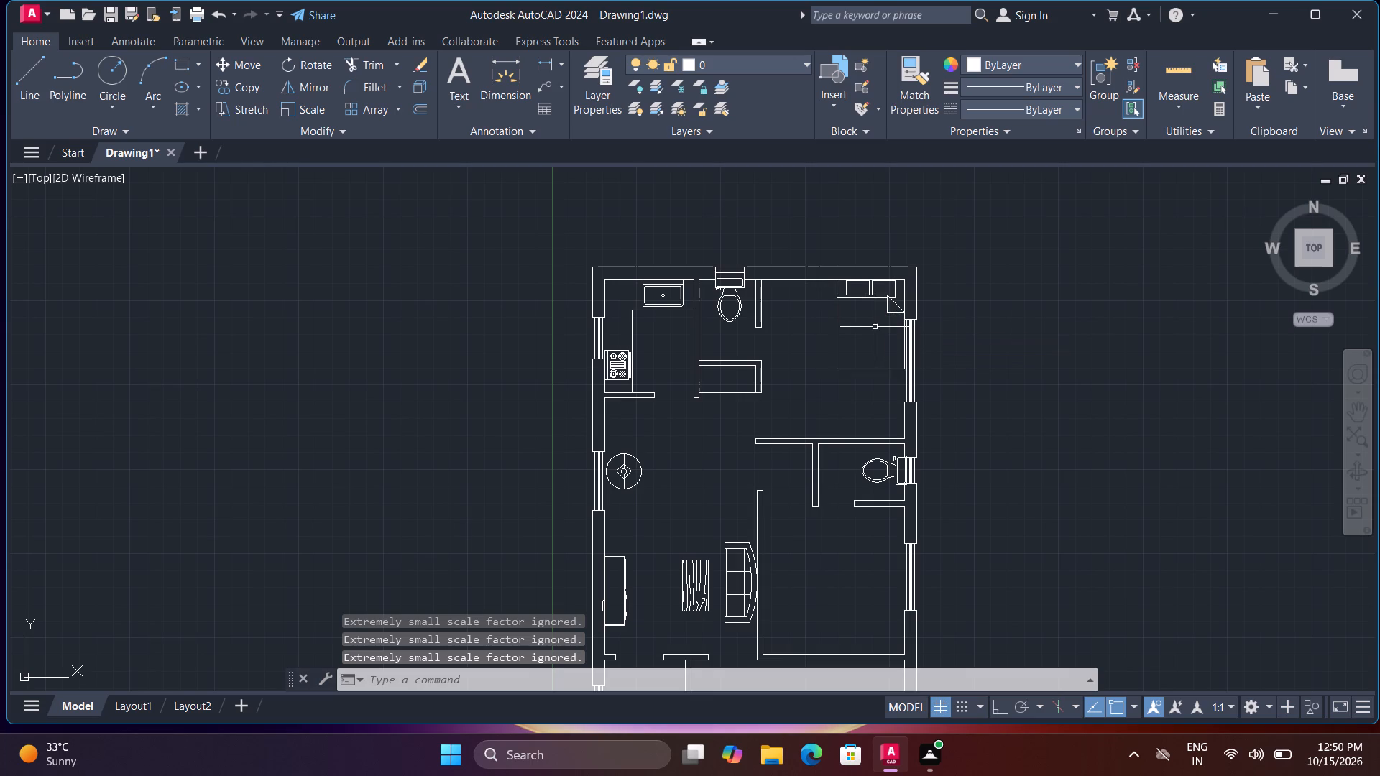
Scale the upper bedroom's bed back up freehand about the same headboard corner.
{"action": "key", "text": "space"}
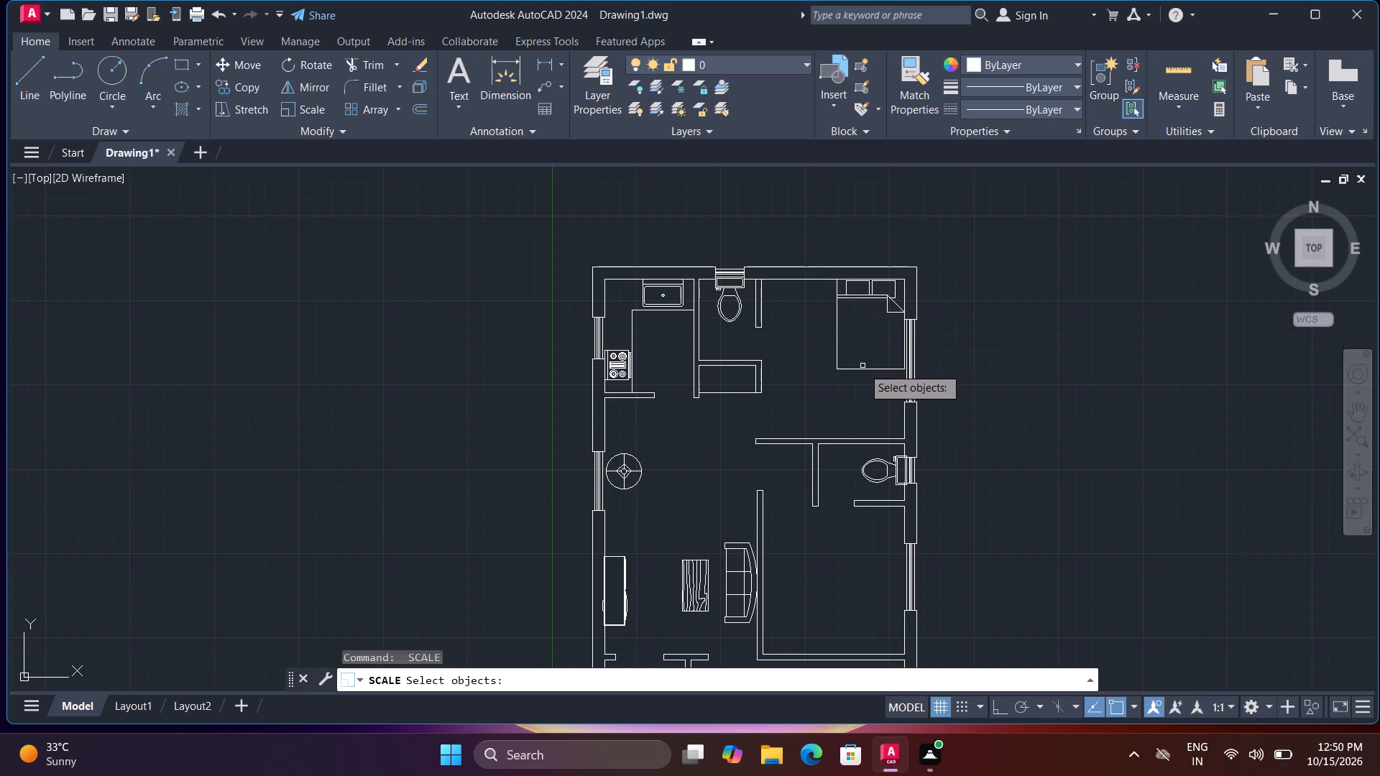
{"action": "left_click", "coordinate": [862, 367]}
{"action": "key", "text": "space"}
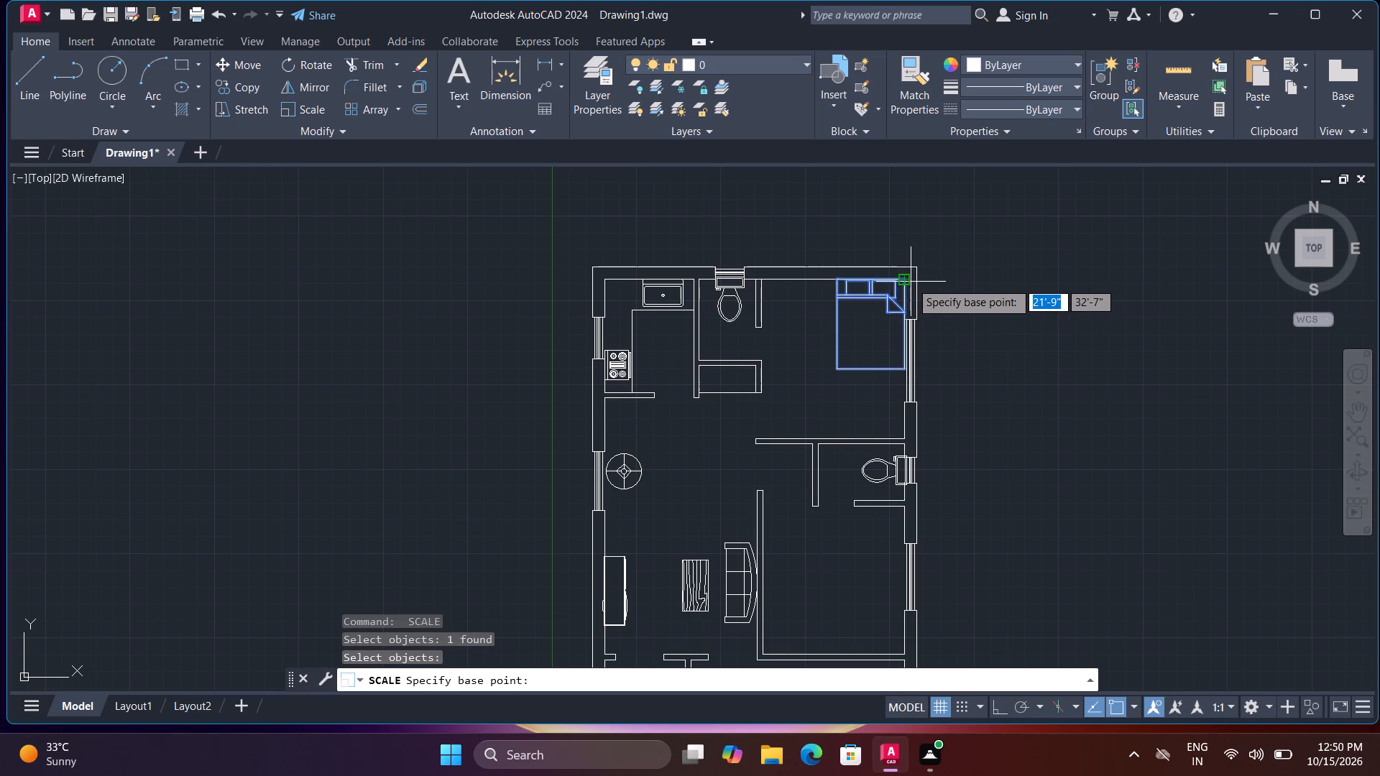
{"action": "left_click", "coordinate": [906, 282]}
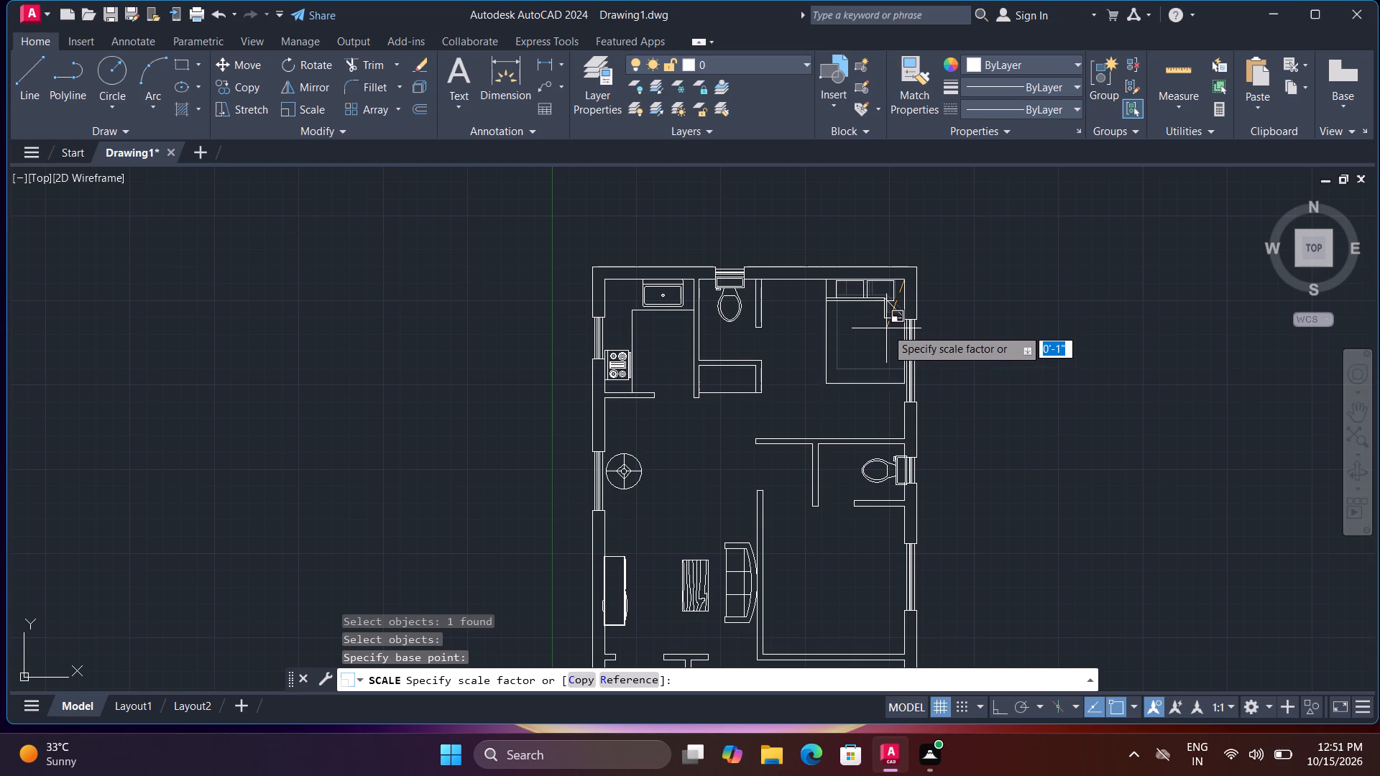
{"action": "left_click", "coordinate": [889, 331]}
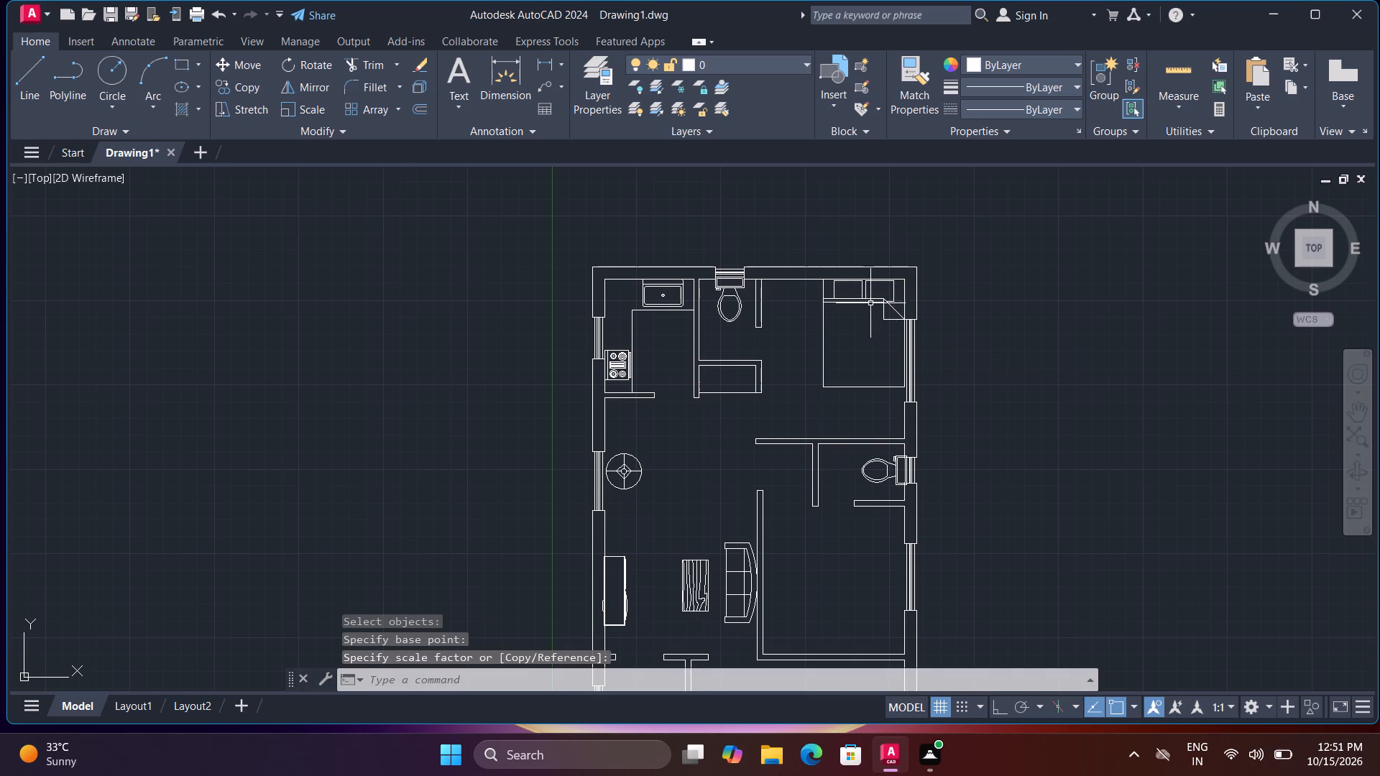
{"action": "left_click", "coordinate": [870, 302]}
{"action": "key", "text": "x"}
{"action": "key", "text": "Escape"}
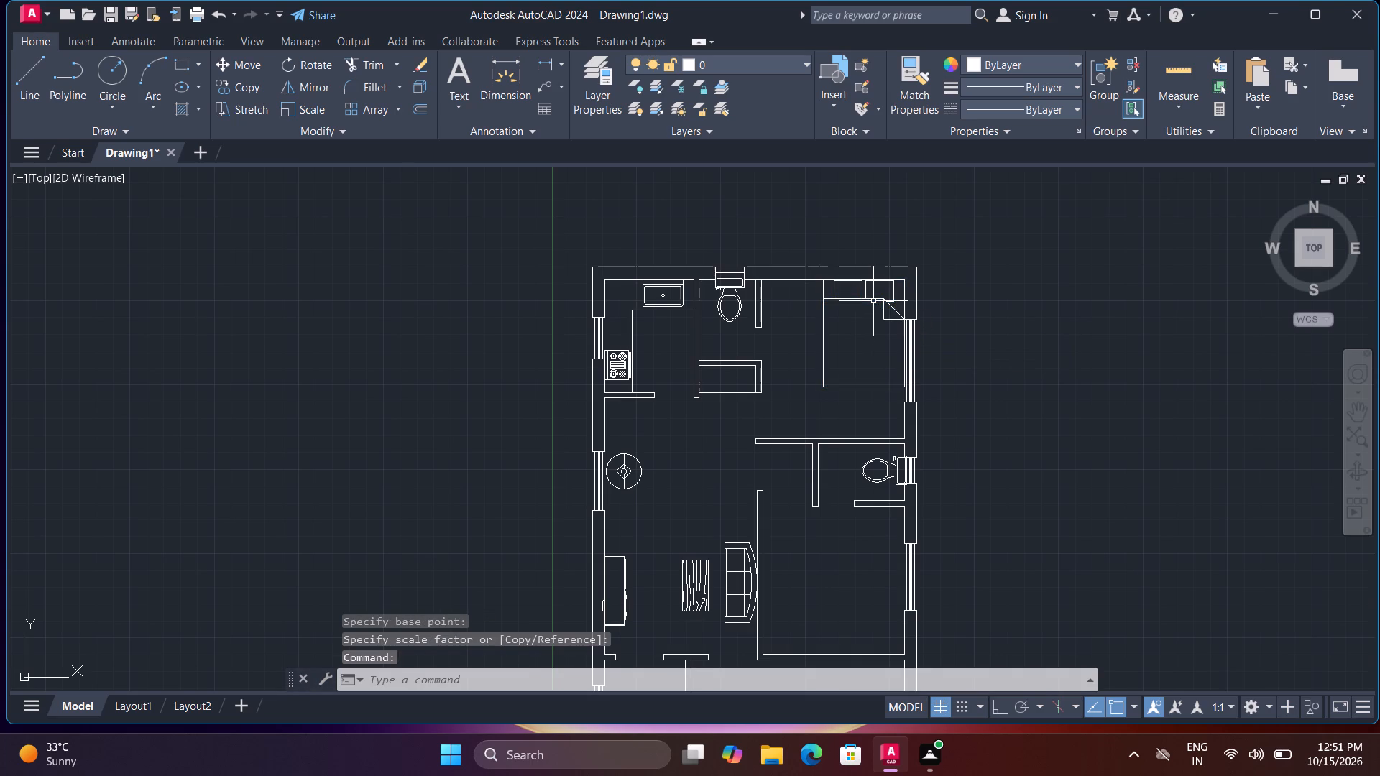
Copy the bed by its top-right headboard corner to the lower bedroom's bottom-right inner corner.
{"action": "key", "text": "c"}
{"action": "key", "text": "o"}
{"action": "key", "text": "space"}
{"action": "left_click", "coordinate": [875, 300]}
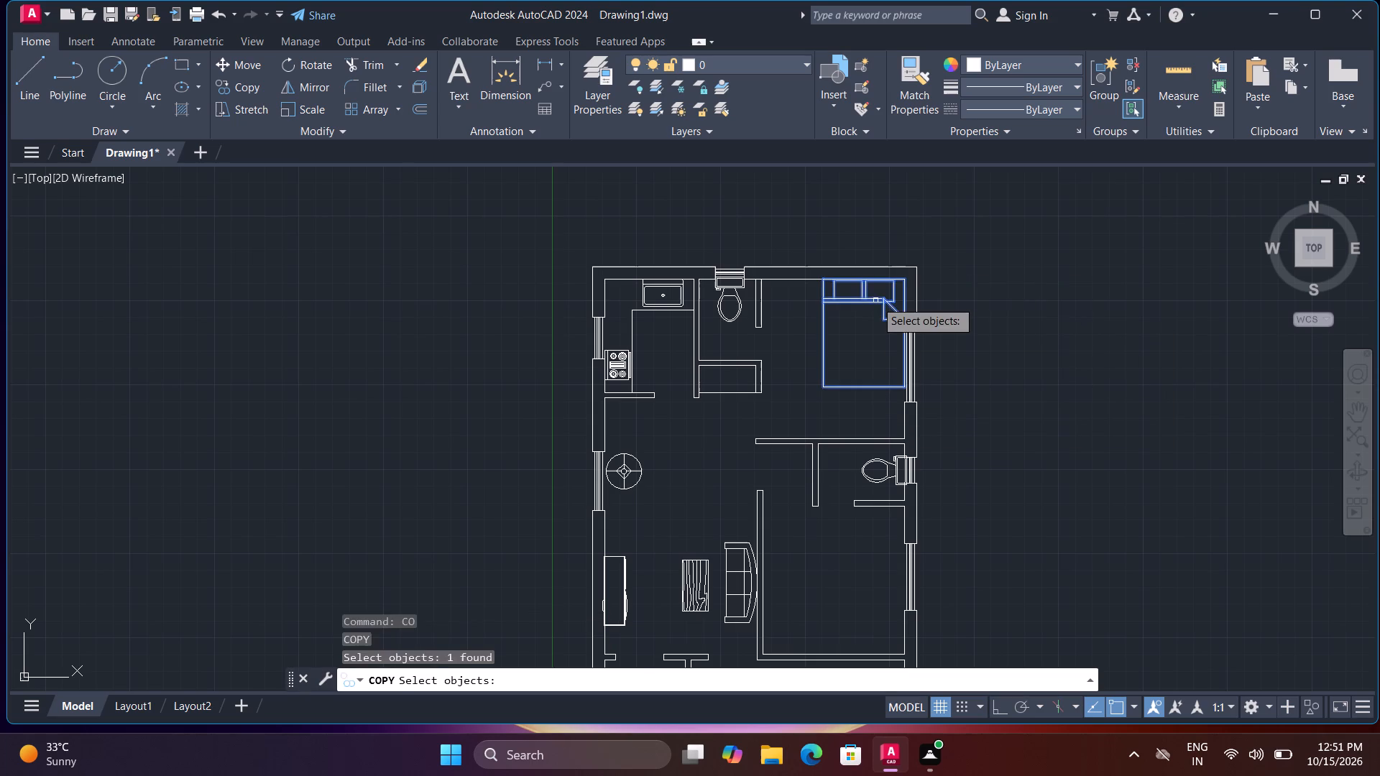
{"action": "key", "text": "space"}
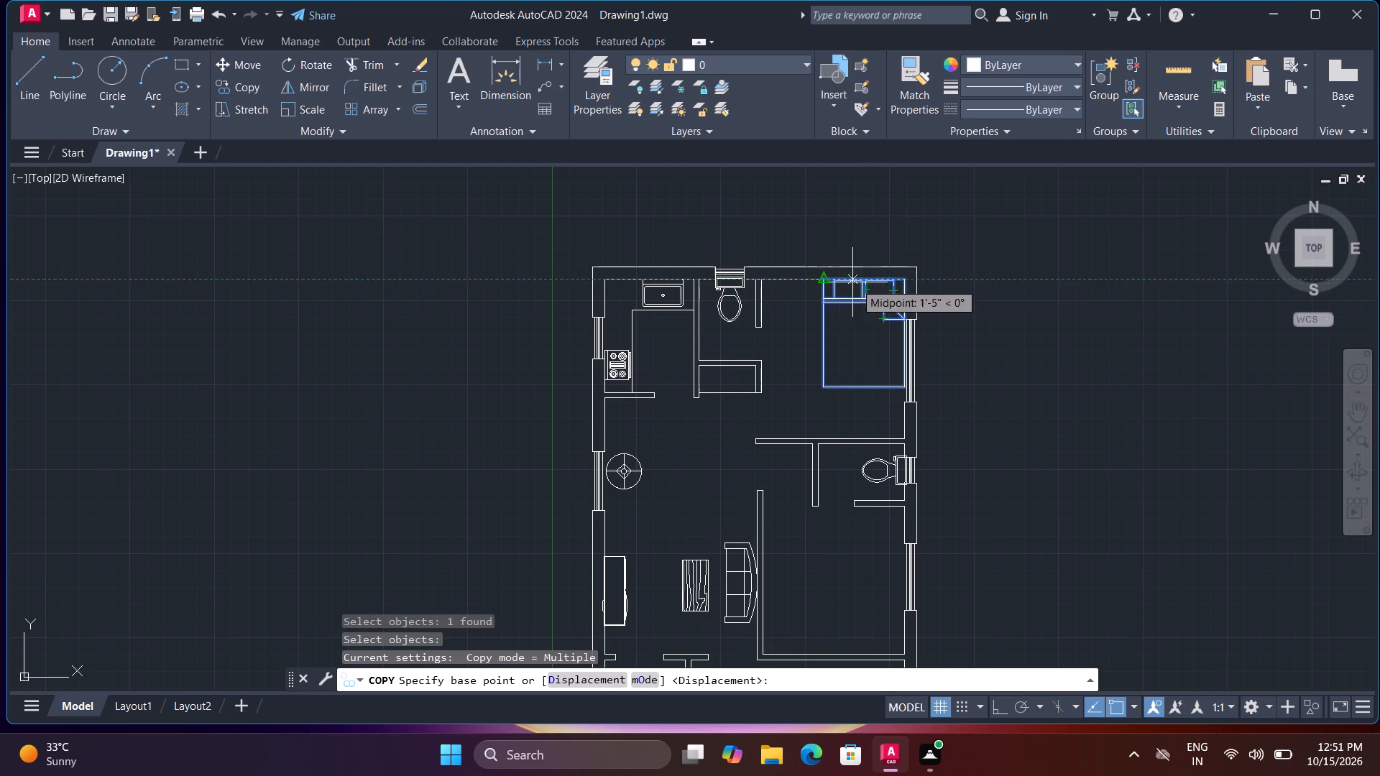
{"action": "left_click", "coordinate": [901, 283]}
{"action": "middle_click_drag", "start_coordinate": [895, 435], "coordinate": [890, 430]}
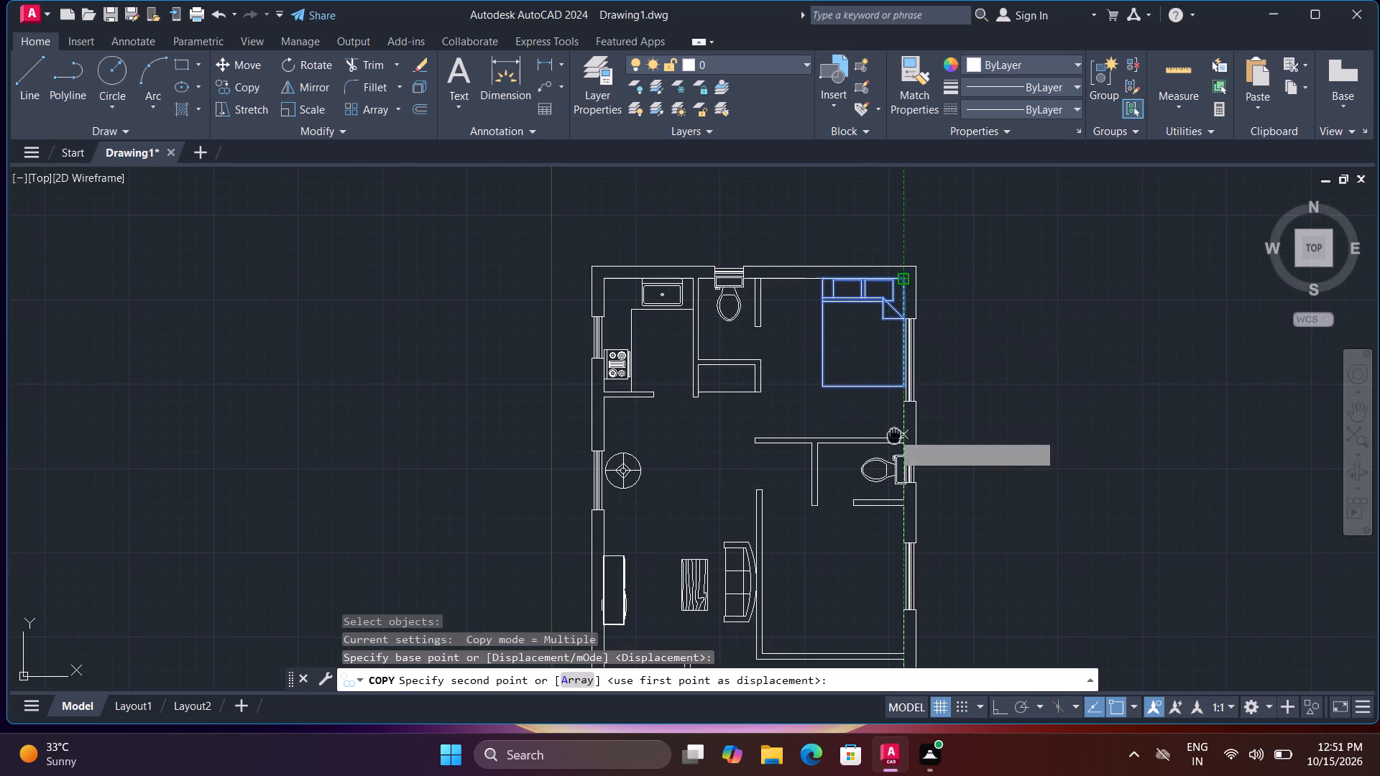
{"action": "middle_click_drag", "start_coordinate": [890, 430], "coordinate": [789, 200]}
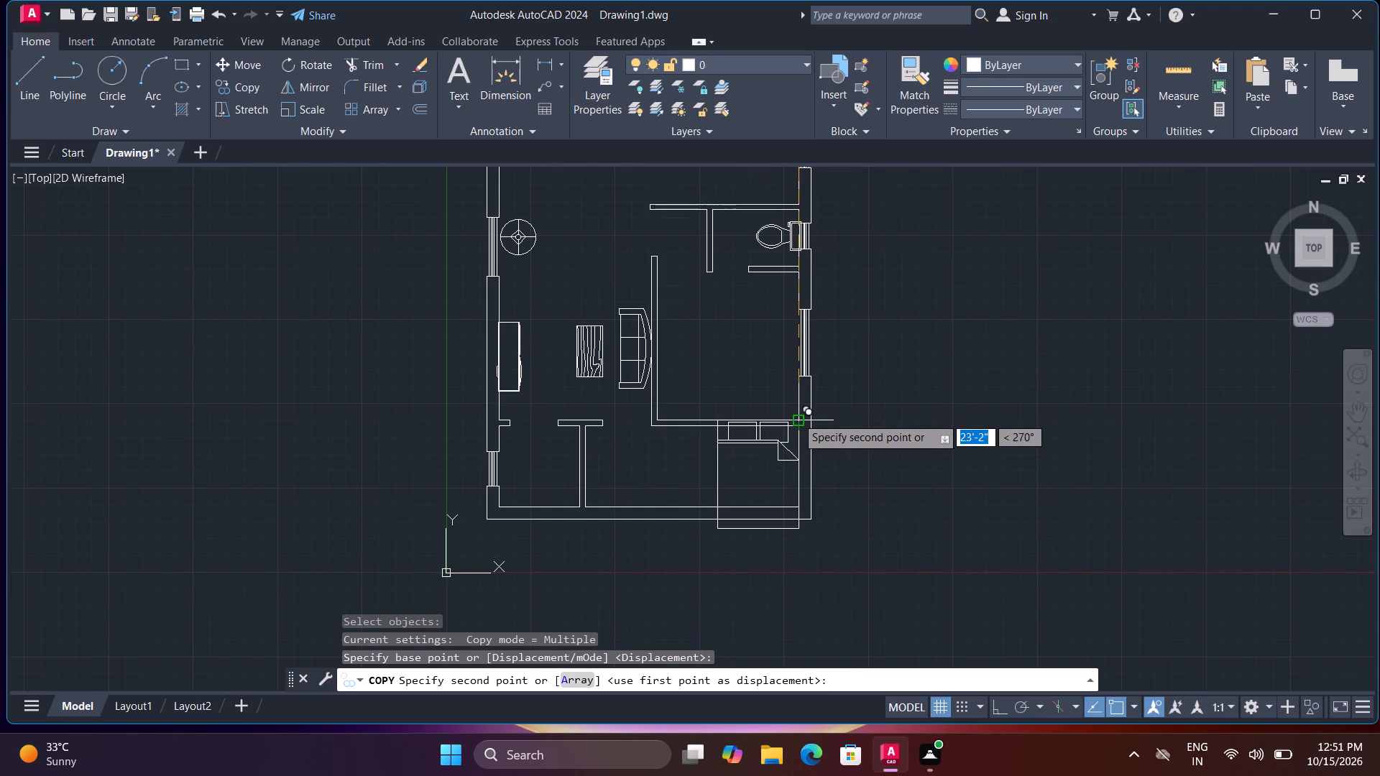
{"action": "scroll", "coordinate": [791, 410], "scroll_direction": "up", "scroll_amount": 2}
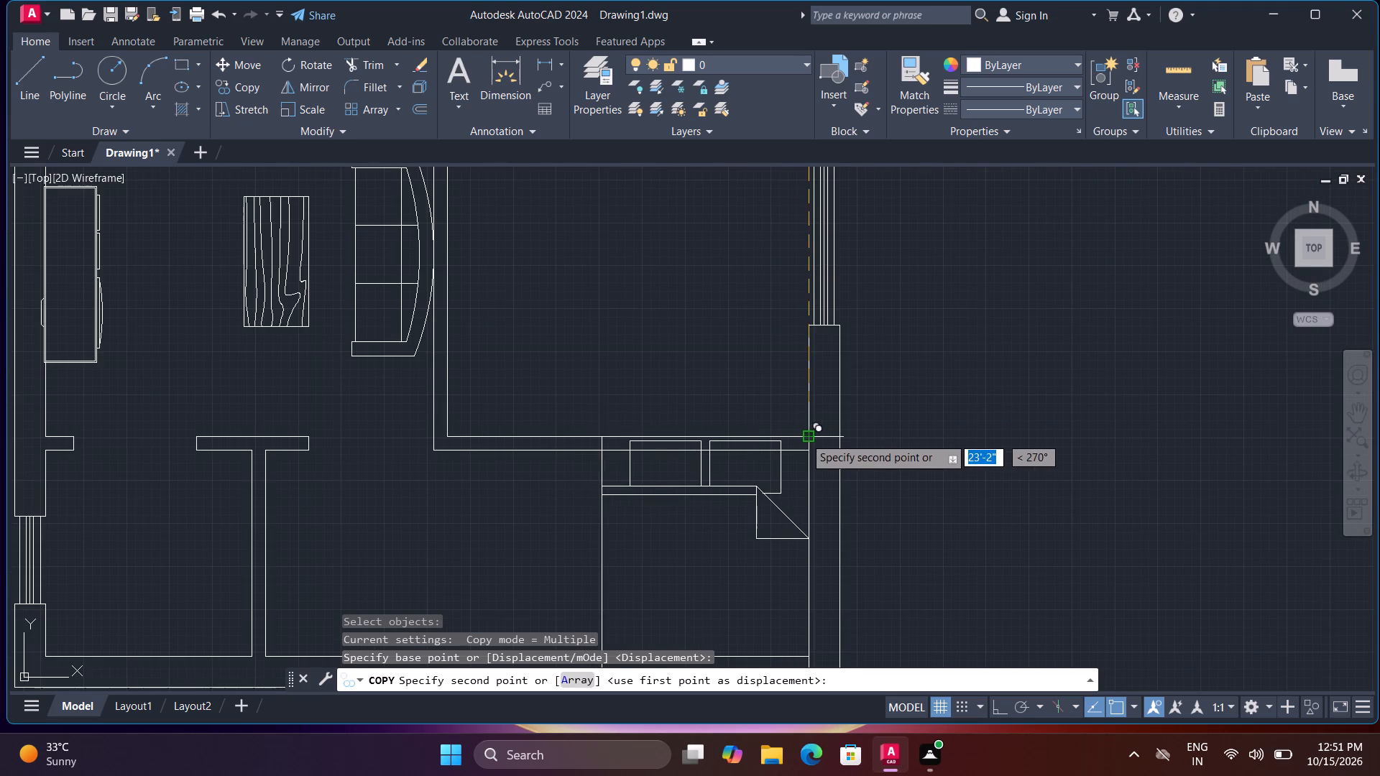
{"action": "left_click", "coordinate": [805, 437]}
{"action": "key", "text": "Escape"}
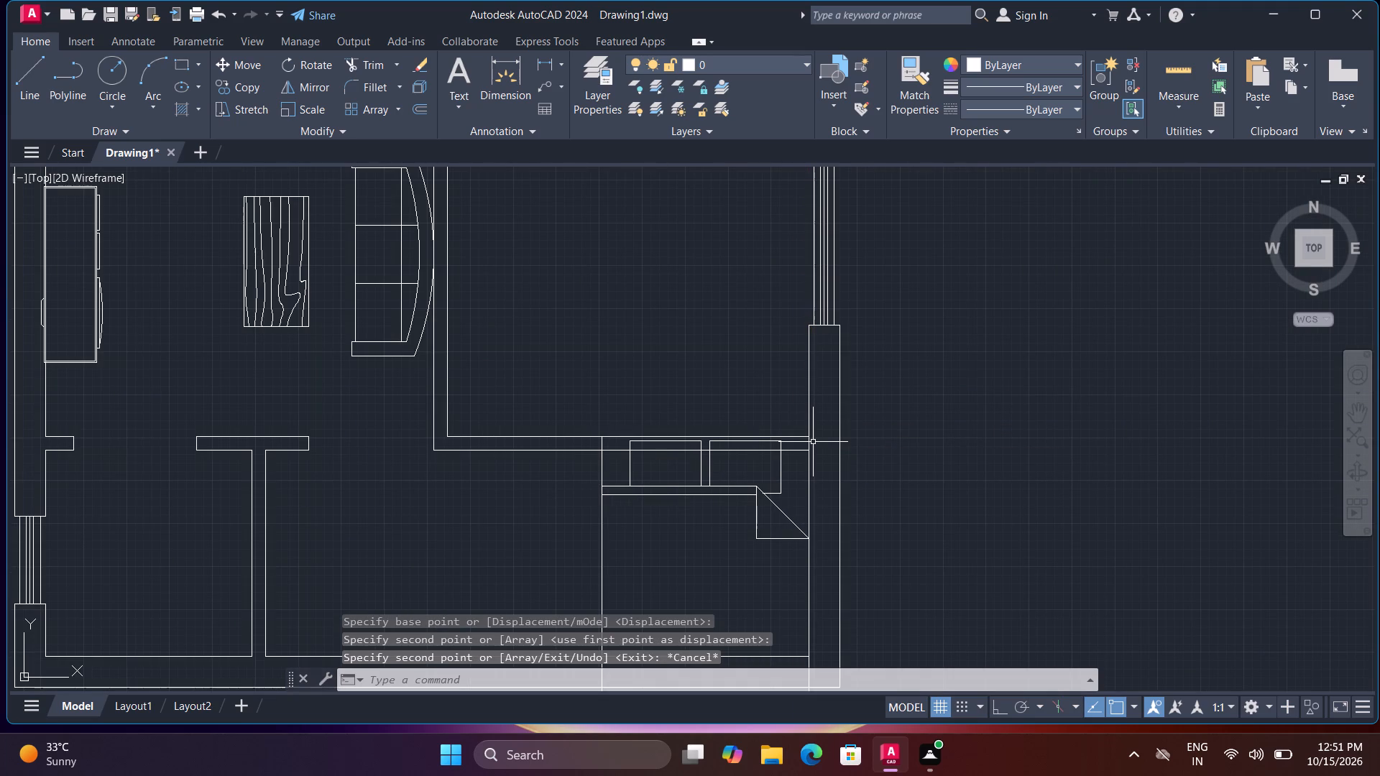
Rotate the copied bed a quarter turn clockwise about its shared wall corner so it lies inside the lower bedroom, headboard against the outer wall.
{"action": "type", "text": "ro"}
{"action": "key", "text": "space"}
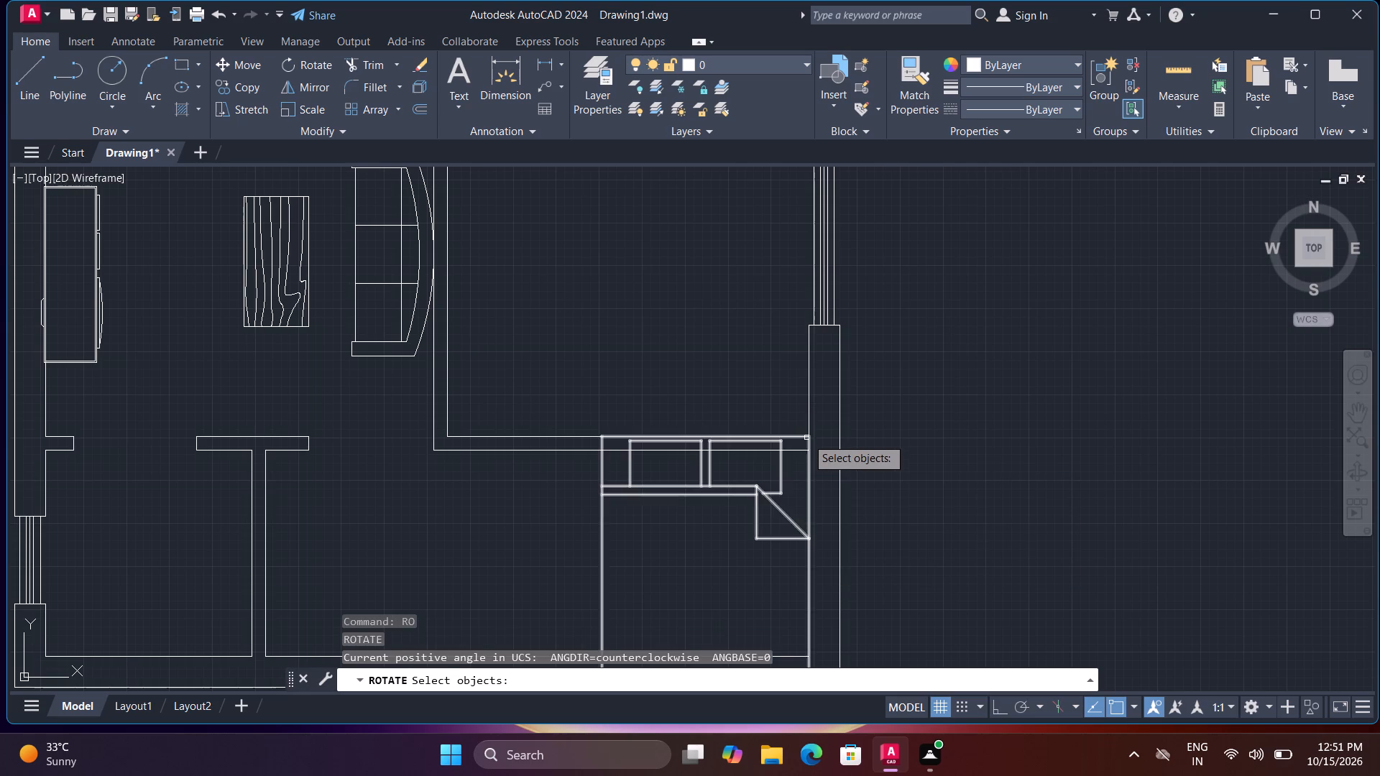
{"action": "left_click", "coordinate": [806, 438]}
{"action": "key", "text": "space"}
{"action": "left_click", "coordinate": [809, 437]}
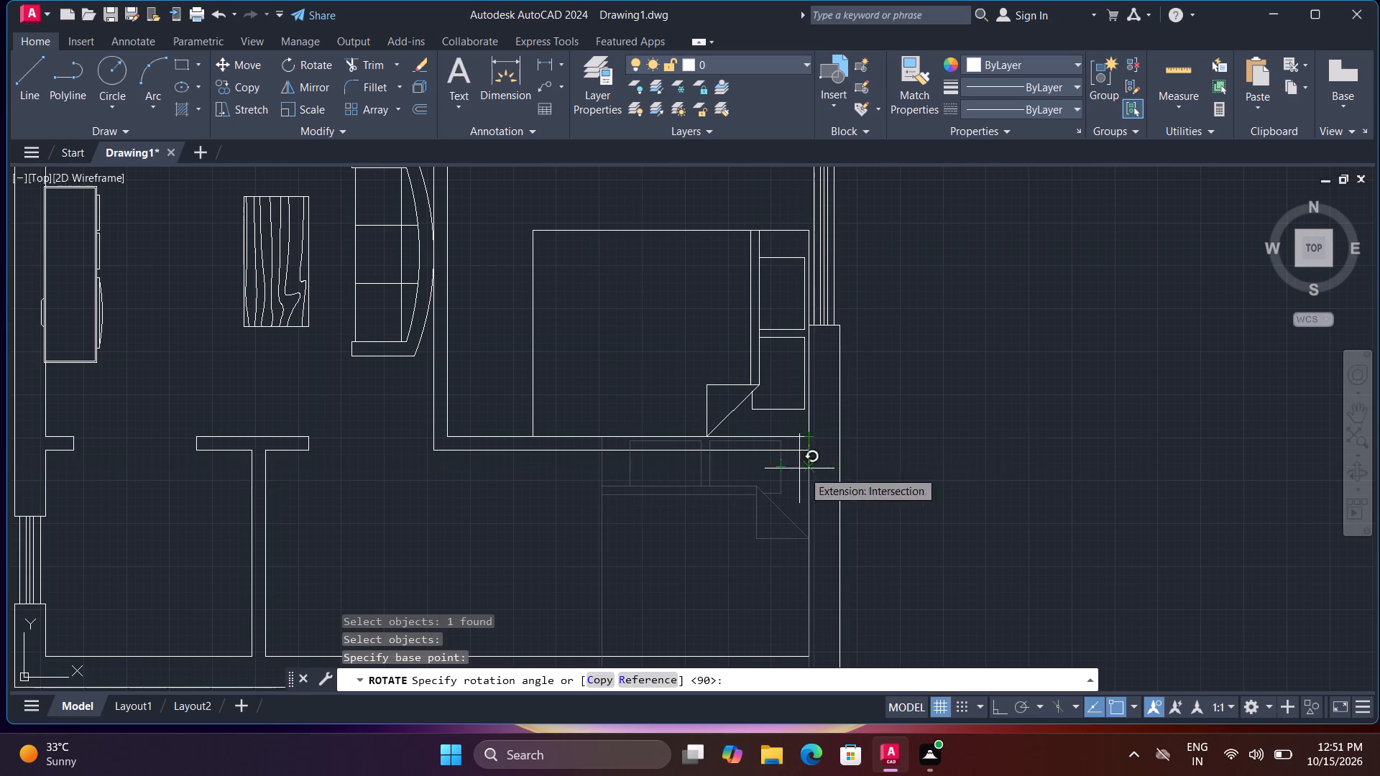
{"action": "left_click", "coordinate": [809, 481]}
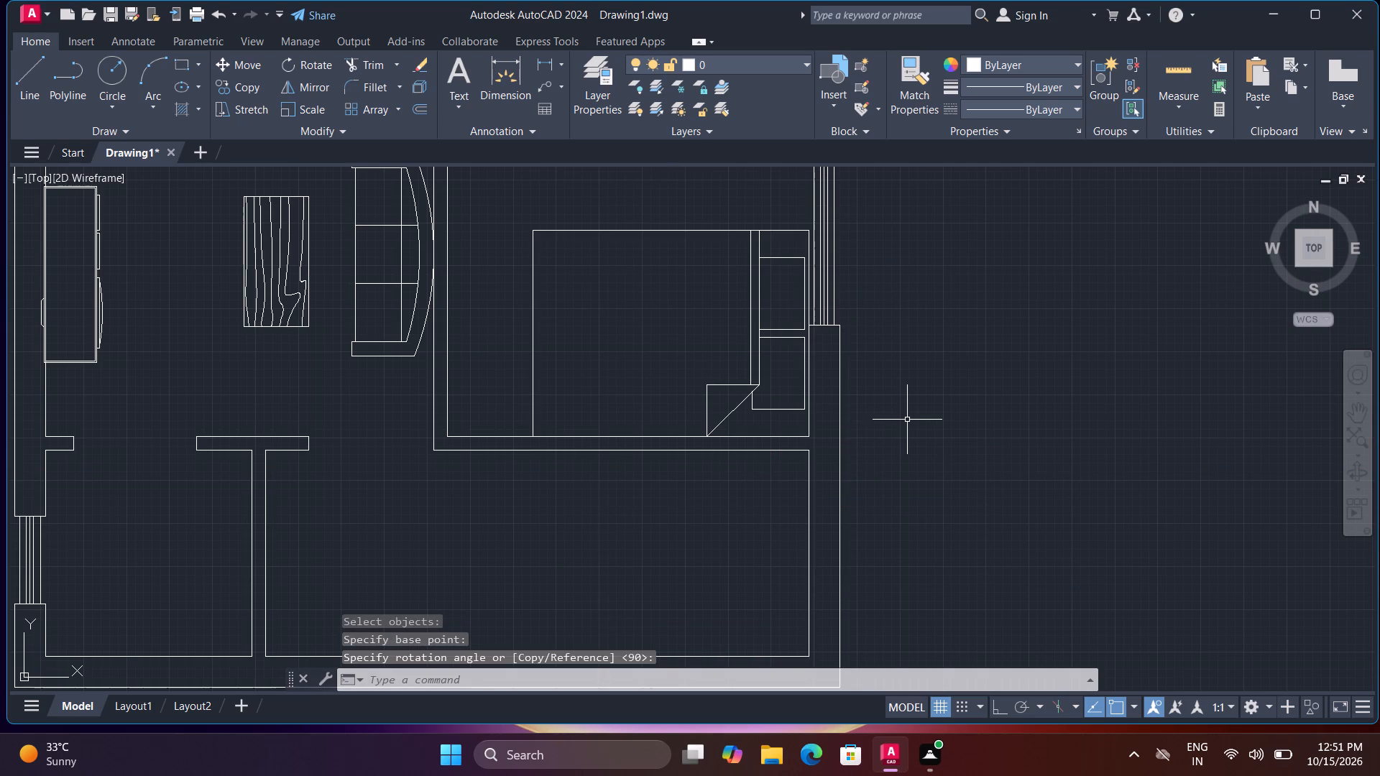
{"action": "scroll", "coordinate": [907, 420], "scroll_direction": "down", "scroll_amount": 1}
{"action": "key", "text": "Escape"}
Scale the lower bedroom's bed down slightly freehand about its headboard corner at the bottom-right inner corner.
{"action": "scroll", "coordinate": [907, 420], "scroll_direction": "down", "scroll_amount": 2}
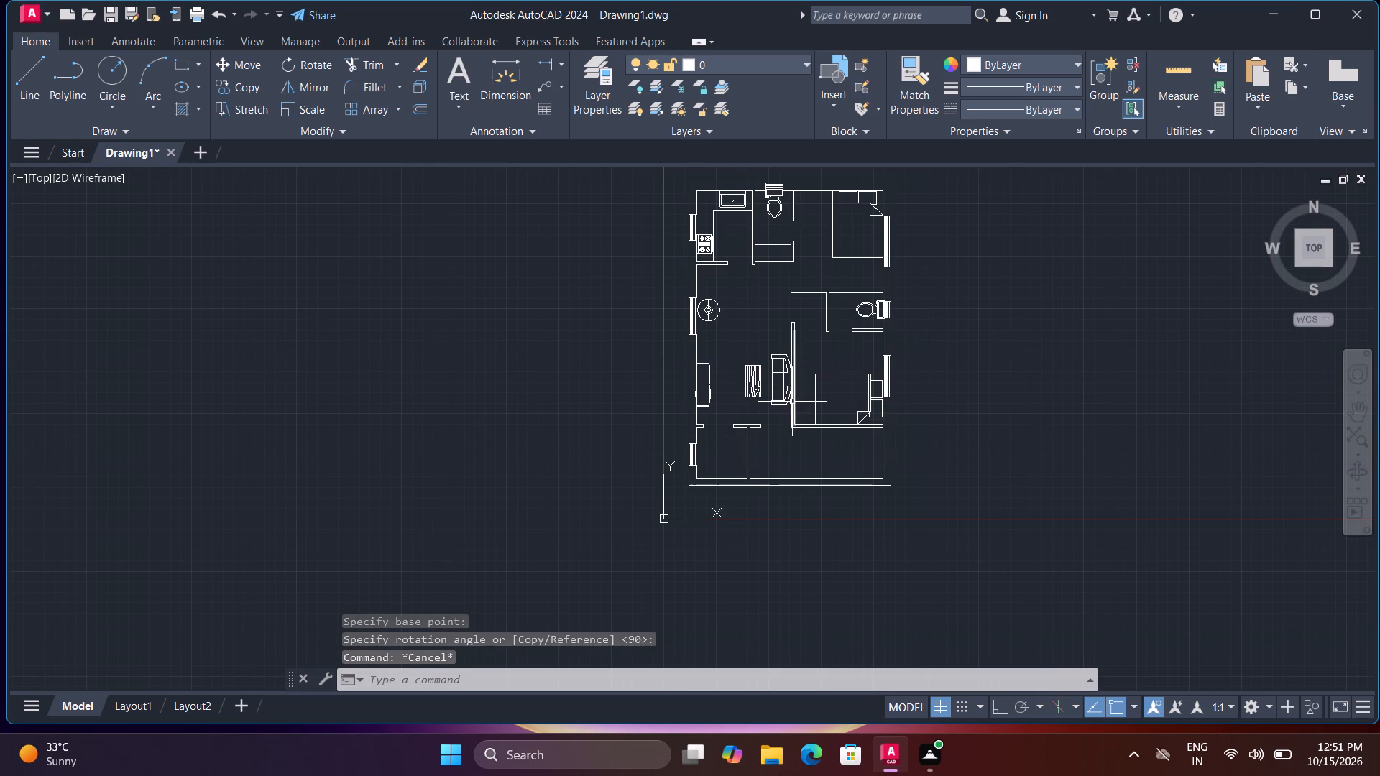
{"action": "scroll", "coordinate": [885, 404], "scroll_direction": "up", "scroll_amount": 2}
{"action": "type", "text": "sc"}
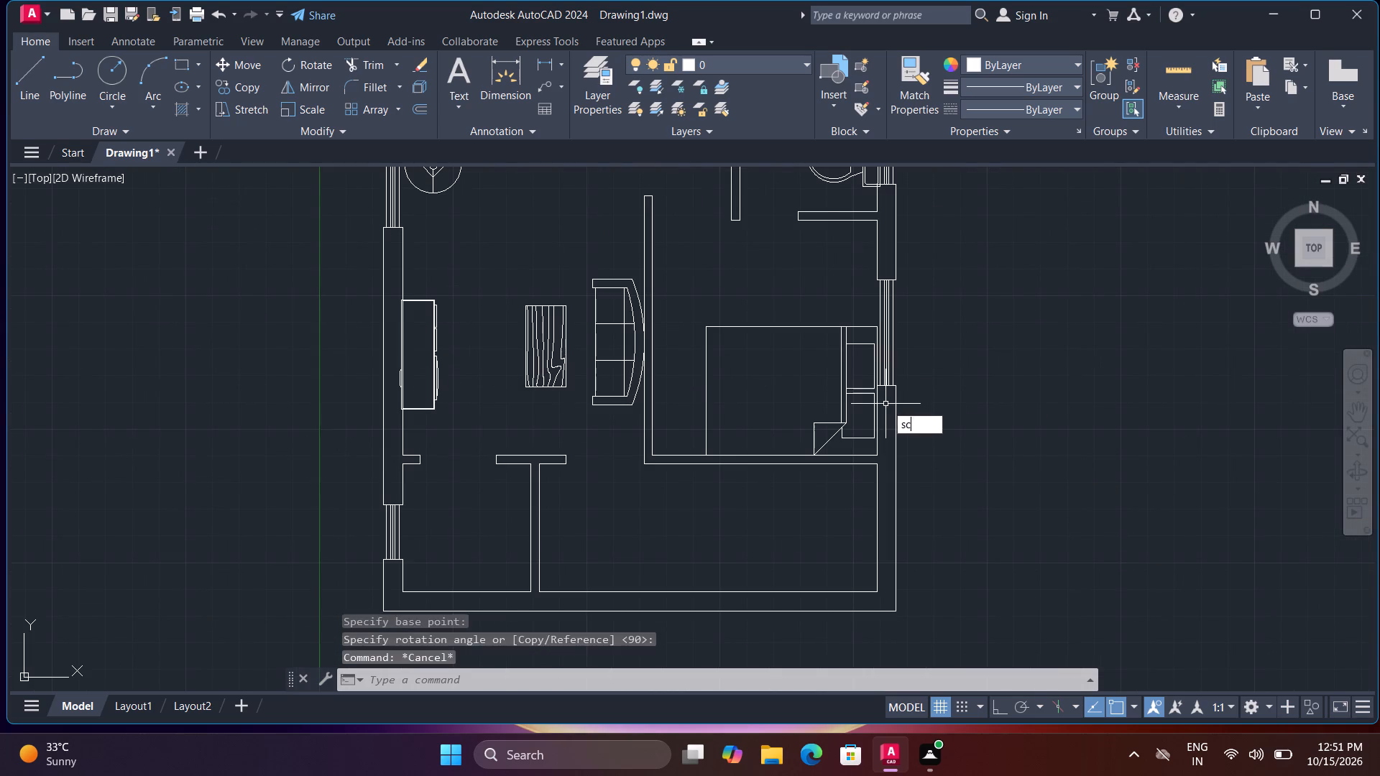
{"action": "key", "text": "space"}
{"action": "left_click", "coordinate": [870, 439]}
{"action": "key", "text": "space"}
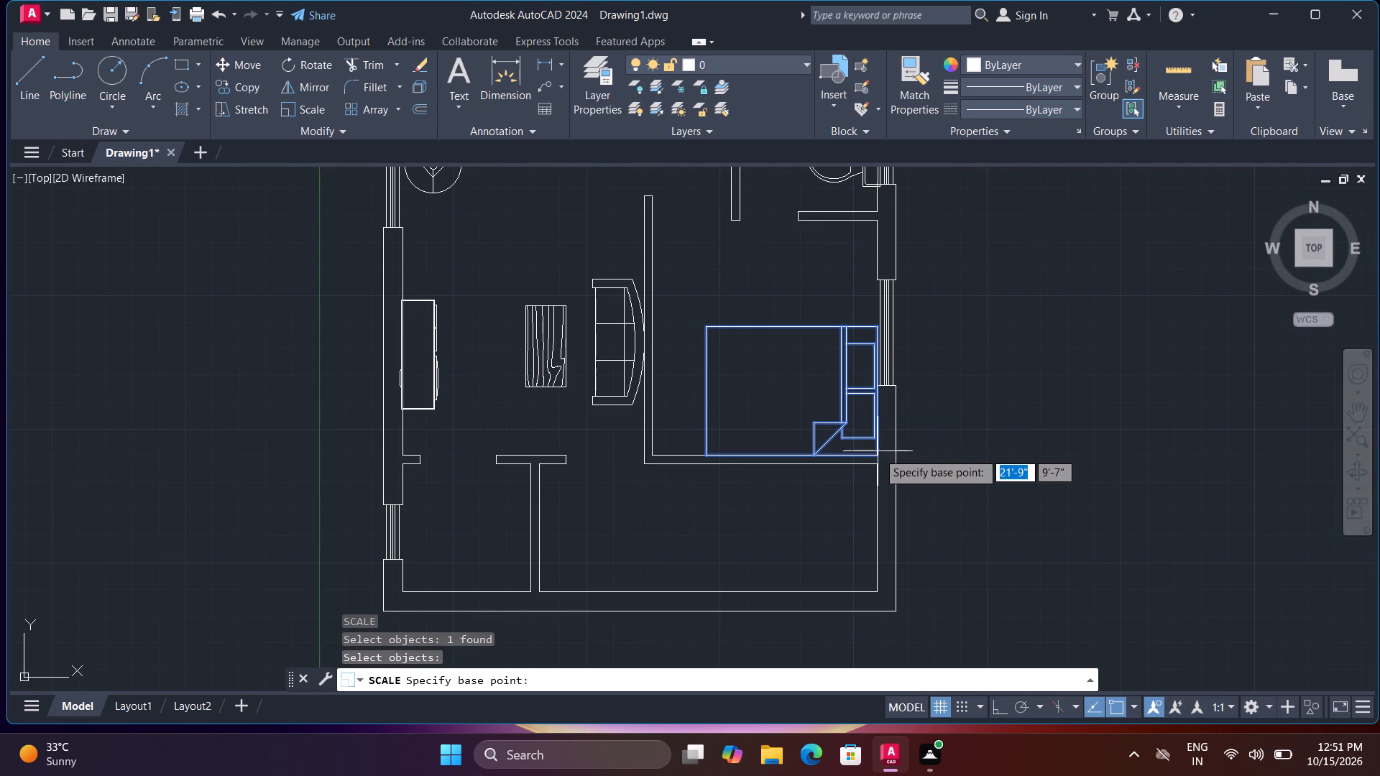
{"action": "left_click", "coordinate": [879, 454]}
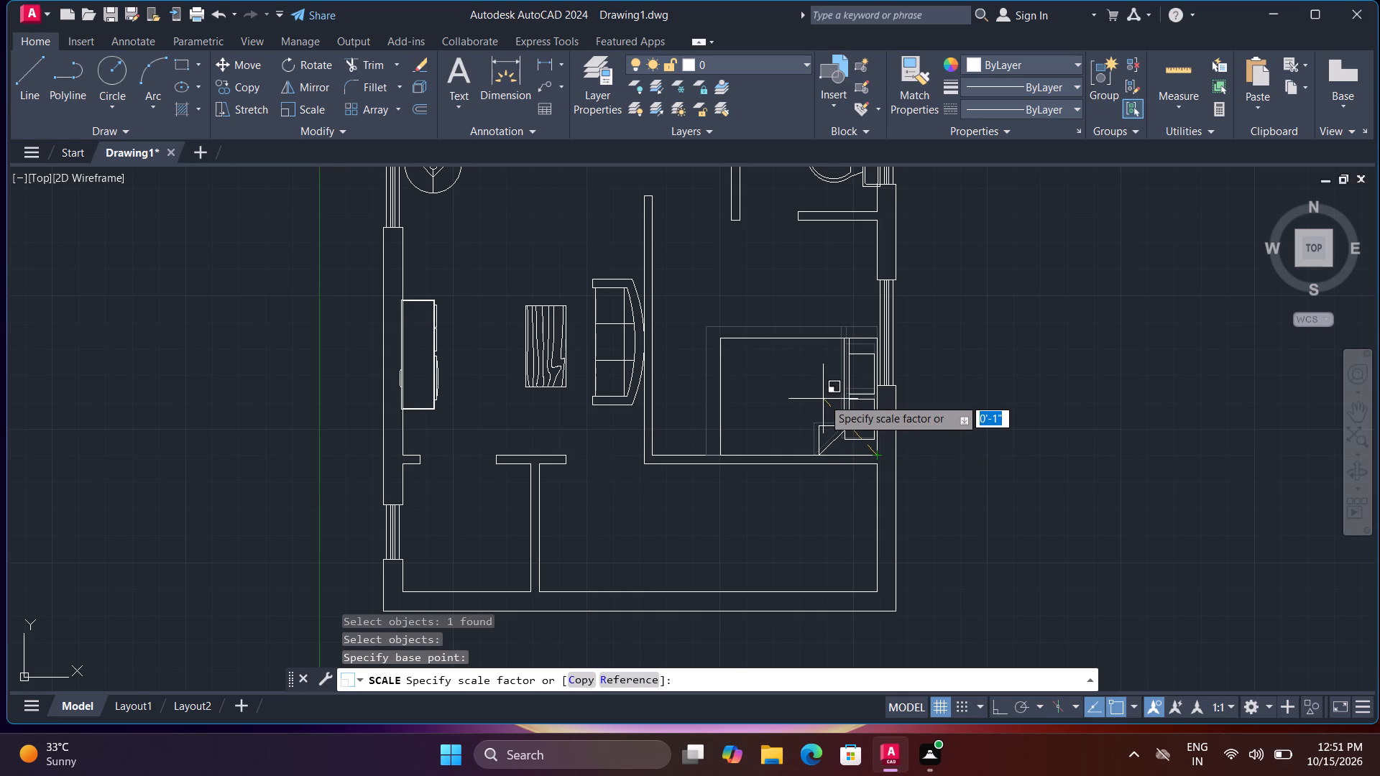
{"action": "left_click", "coordinate": [823, 397]}
{"action": "scroll", "coordinate": [823, 397], "scroll_direction": "down", "scroll_amount": 3}
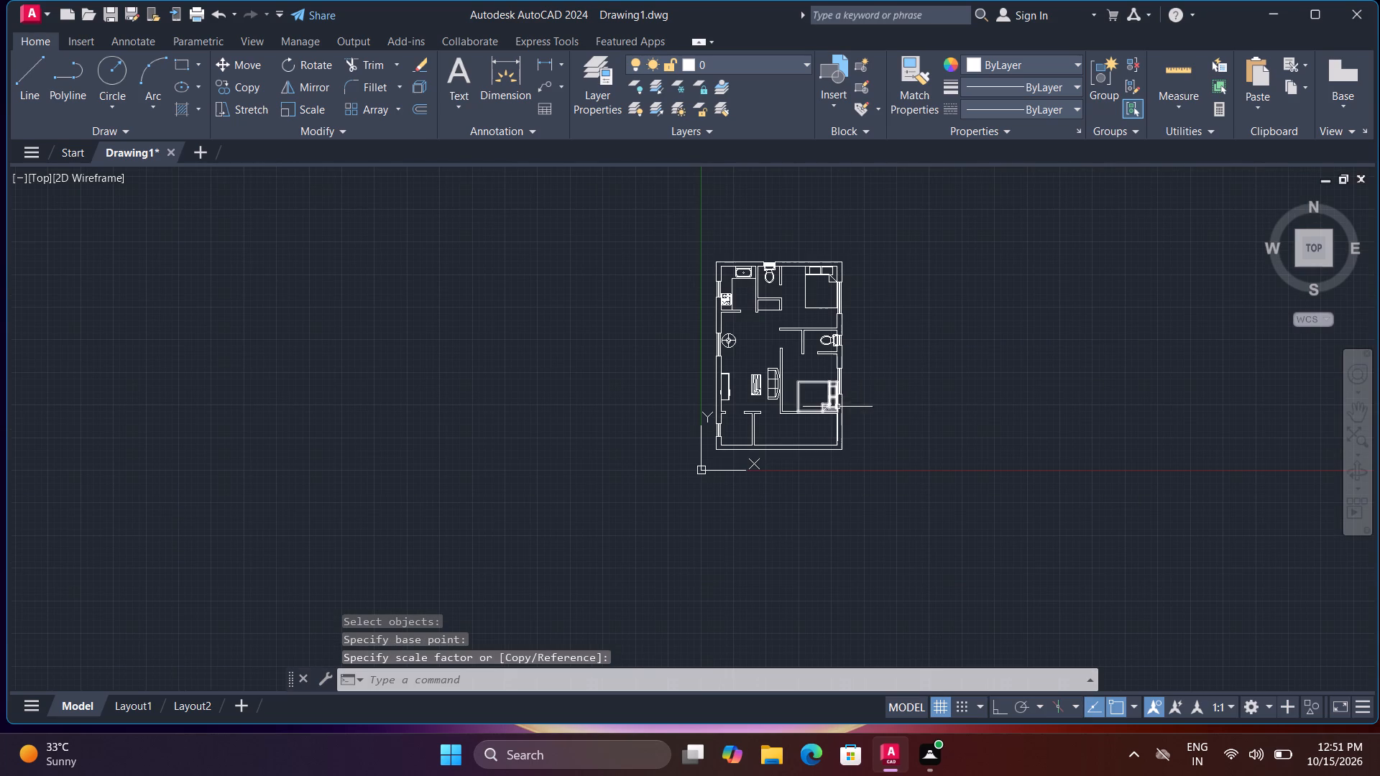
{"action": "key", "text": "Escape"}
Insert the Door - Imperial block from the Architectural tool palette at the foot of the lower partition, on the bottom wall's inner line.
{"action": "scroll", "coordinate": [779, 410], "scroll_direction": "up", "scroll_amount": 3}
{"action": "scroll", "coordinate": [778, 402], "scroll_direction": "down", "scroll_amount": 2}
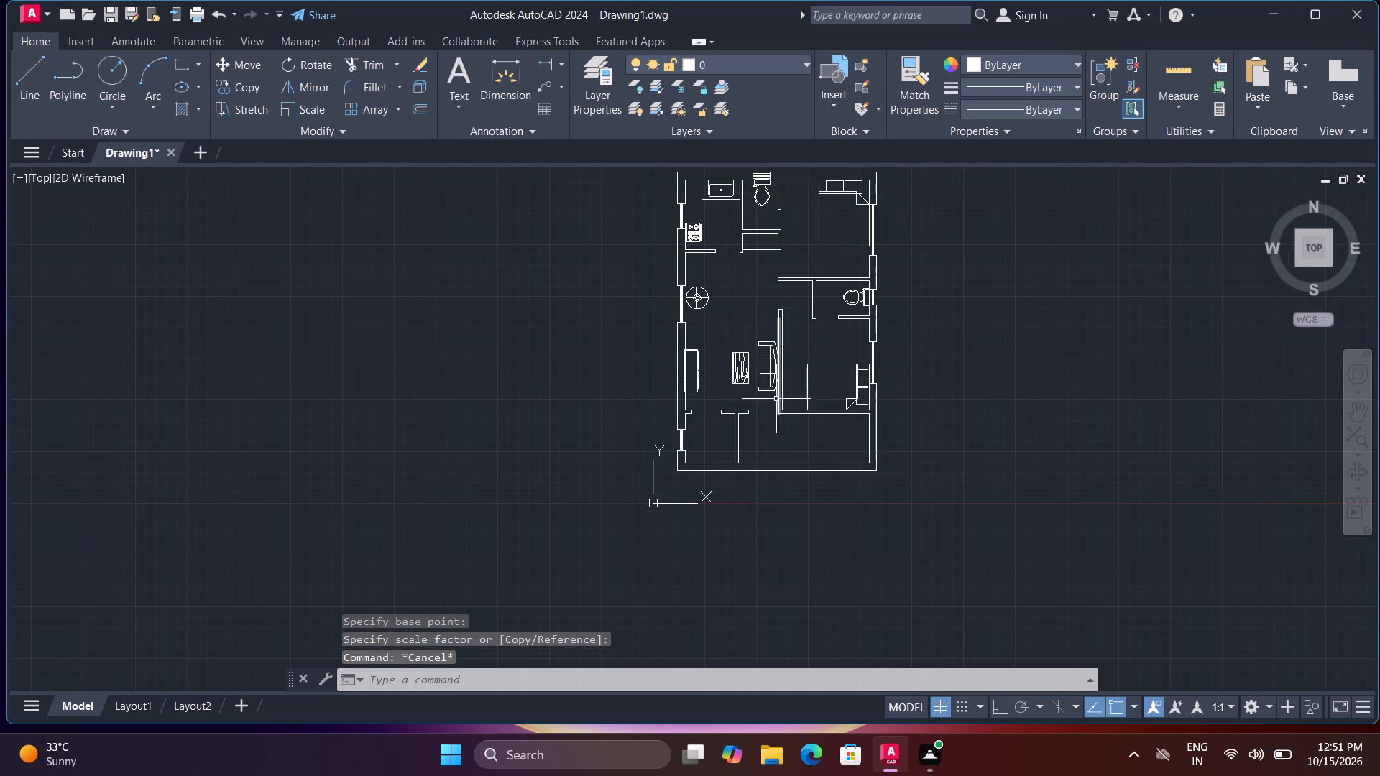
{"action": "key", "text": "ctrl+3"}
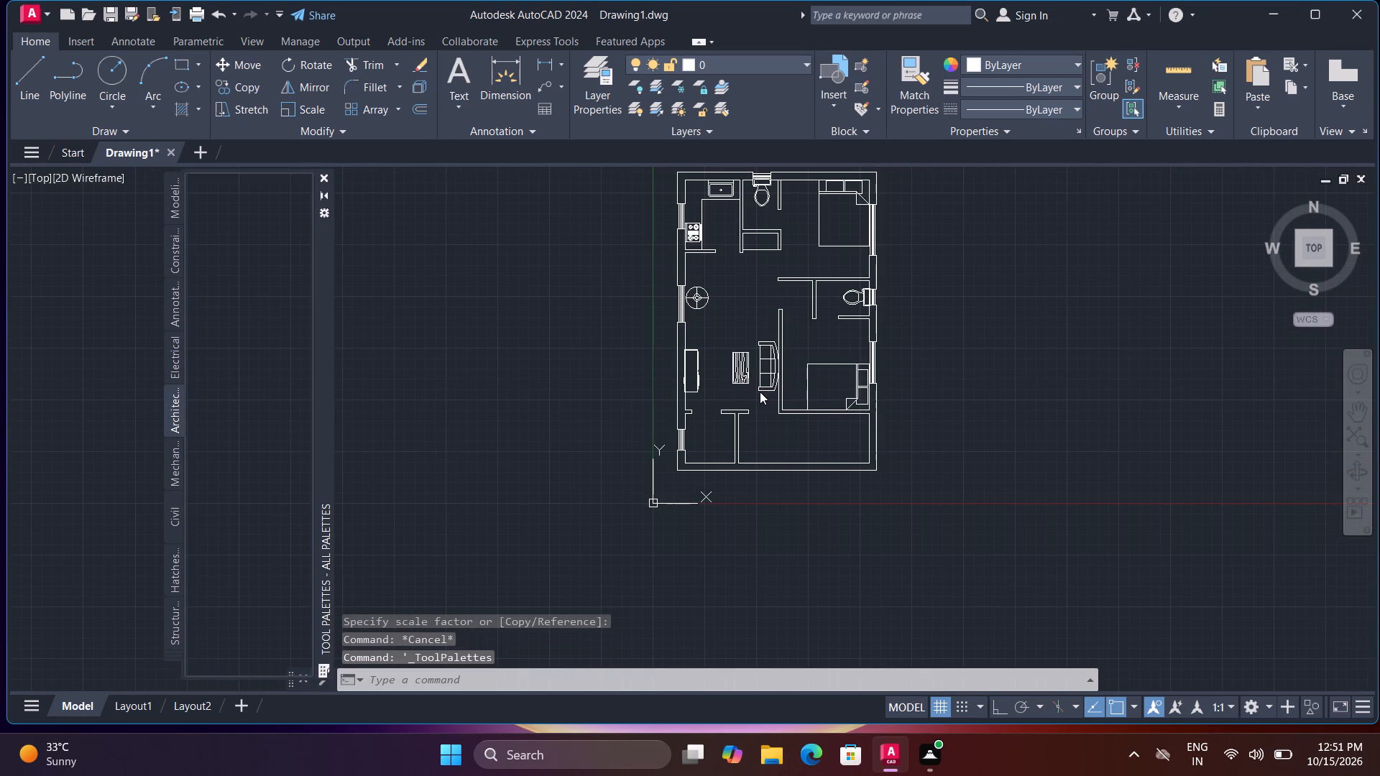
{"action": "left_click_drag", "start_coordinate": [241, 231], "coordinate": [743, 465]}
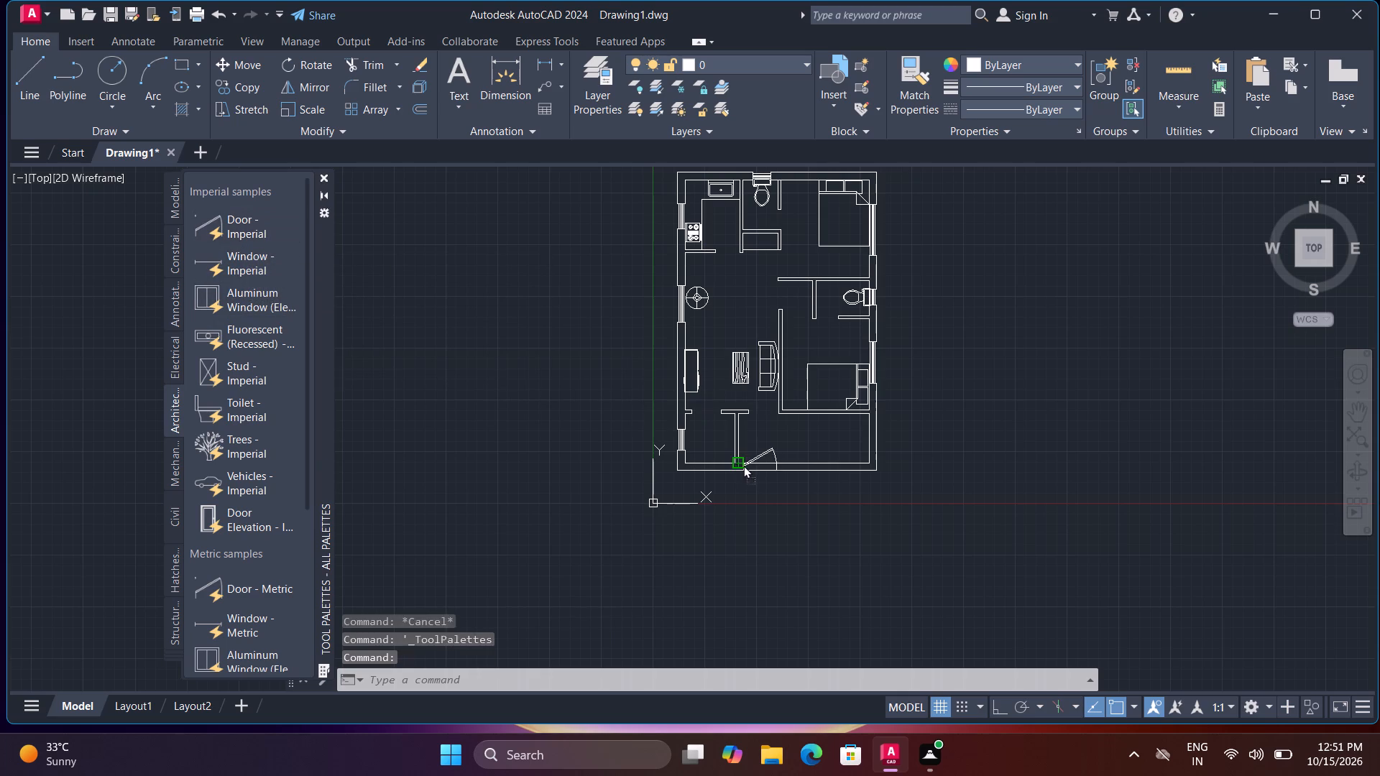
{"action": "left_click_drag", "start_coordinate": [743, 465], "coordinate": [732, 465]}
{"action": "left_click_drag", "start_coordinate": [722, 463], "coordinate": [537, 461]}
{"action": "key", "text": "Escape"}
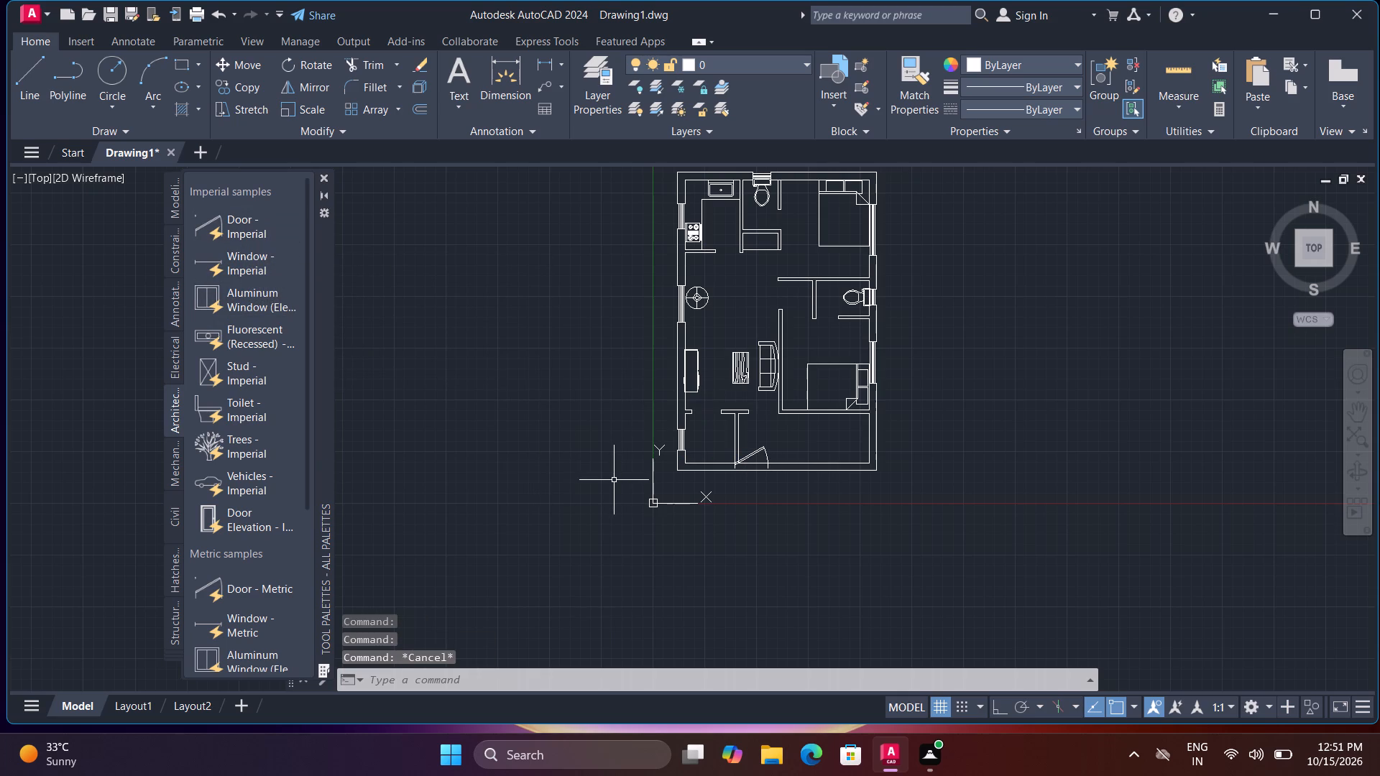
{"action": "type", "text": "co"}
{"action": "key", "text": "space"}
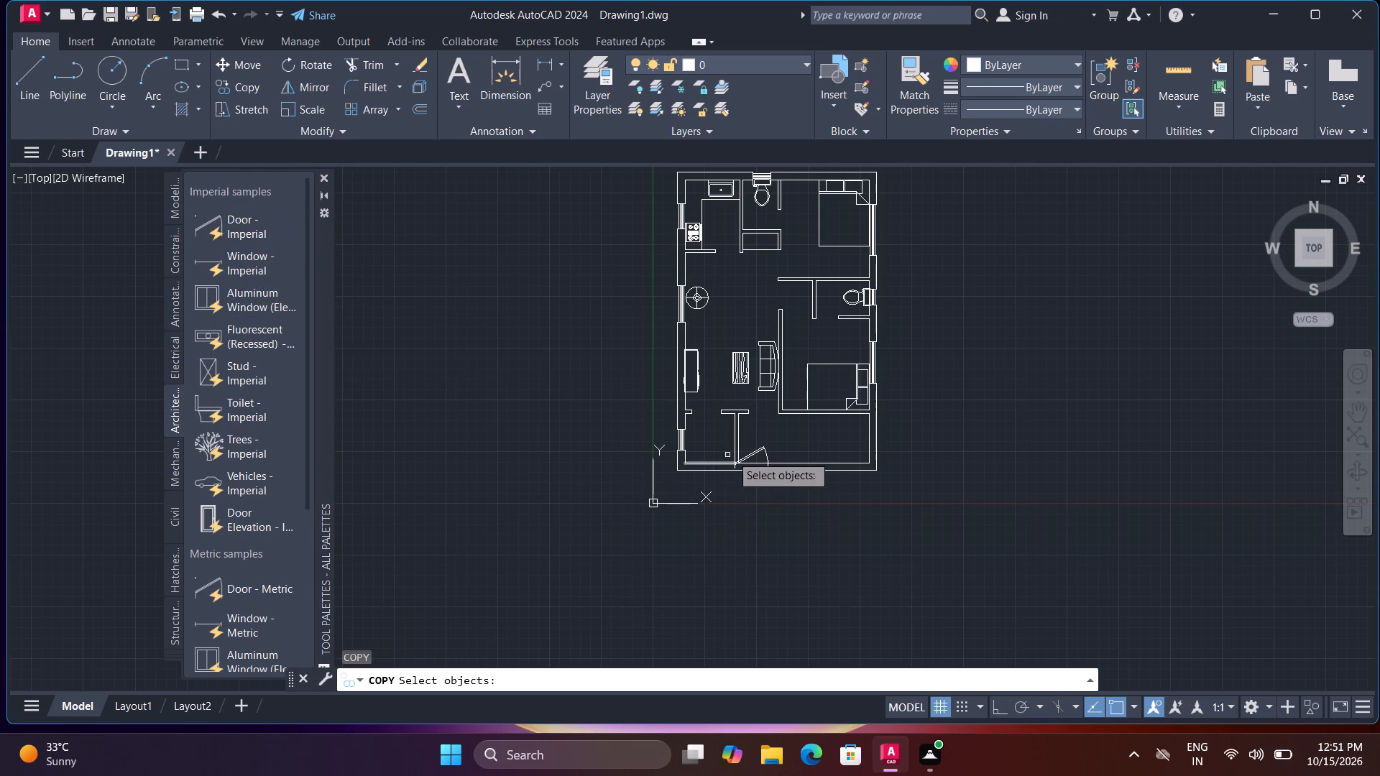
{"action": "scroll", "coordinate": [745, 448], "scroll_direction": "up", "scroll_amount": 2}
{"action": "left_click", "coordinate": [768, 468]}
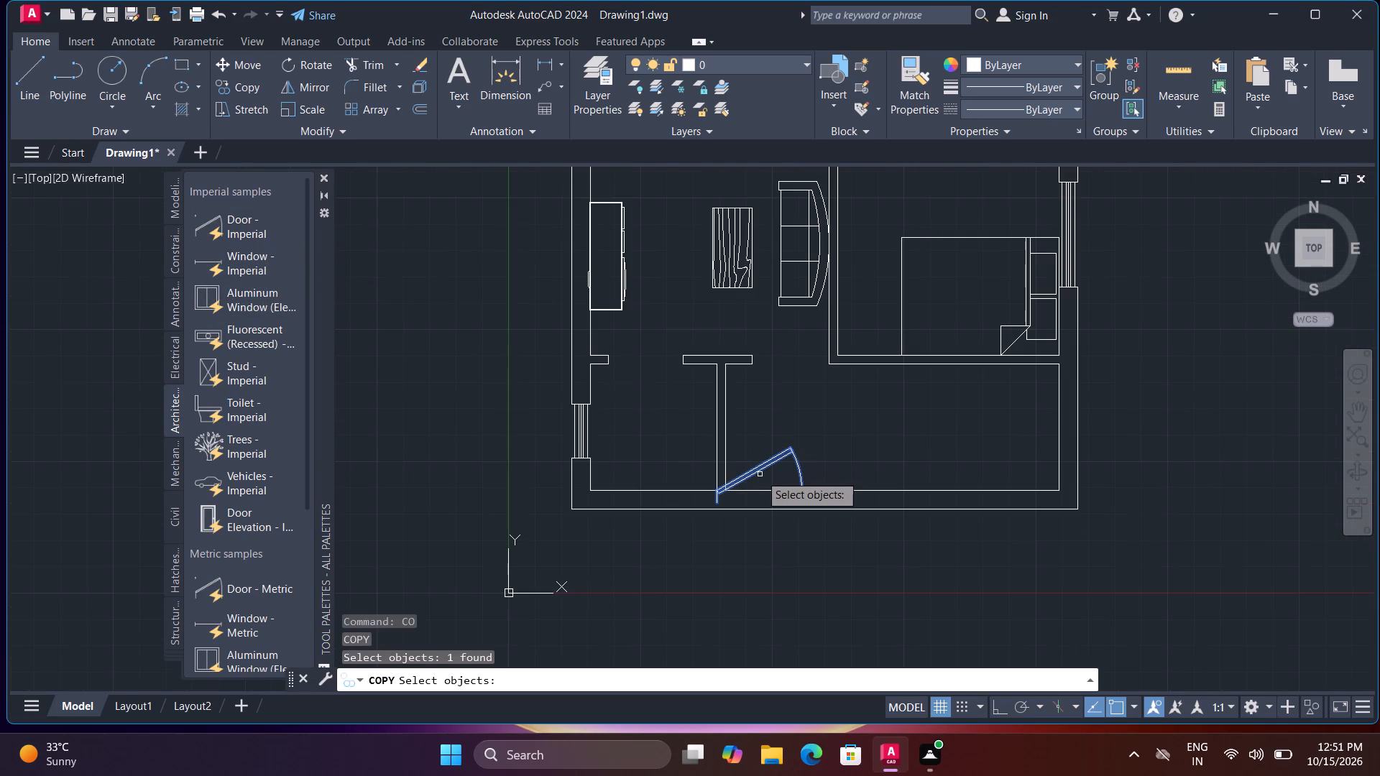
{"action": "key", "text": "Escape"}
Change the inserted door's opening angle so the leaf stands fully open, perpendicular to the bottom wall.
{"action": "left_click", "coordinate": [765, 464]}
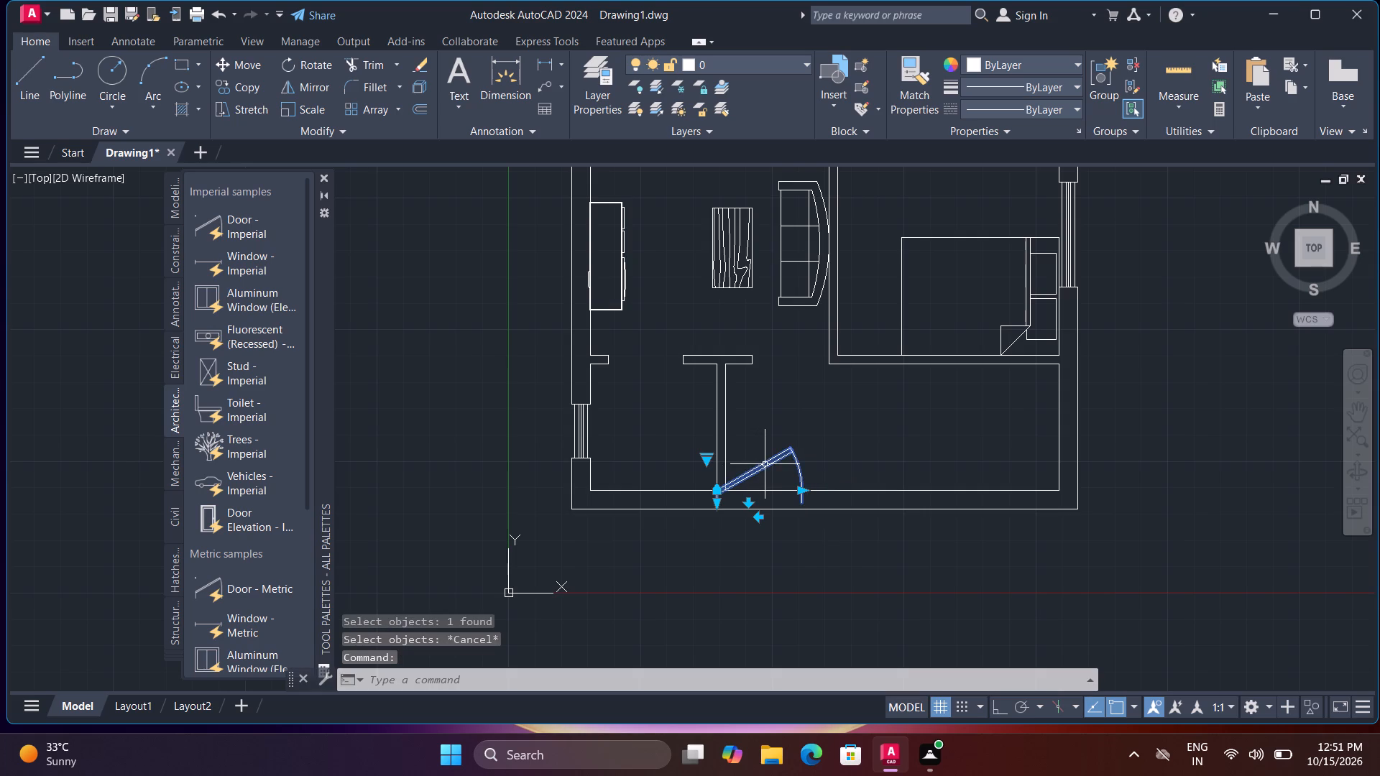
{"action": "left_click", "coordinate": [704, 458]}
{"action": "left_click", "coordinate": [767, 525]}
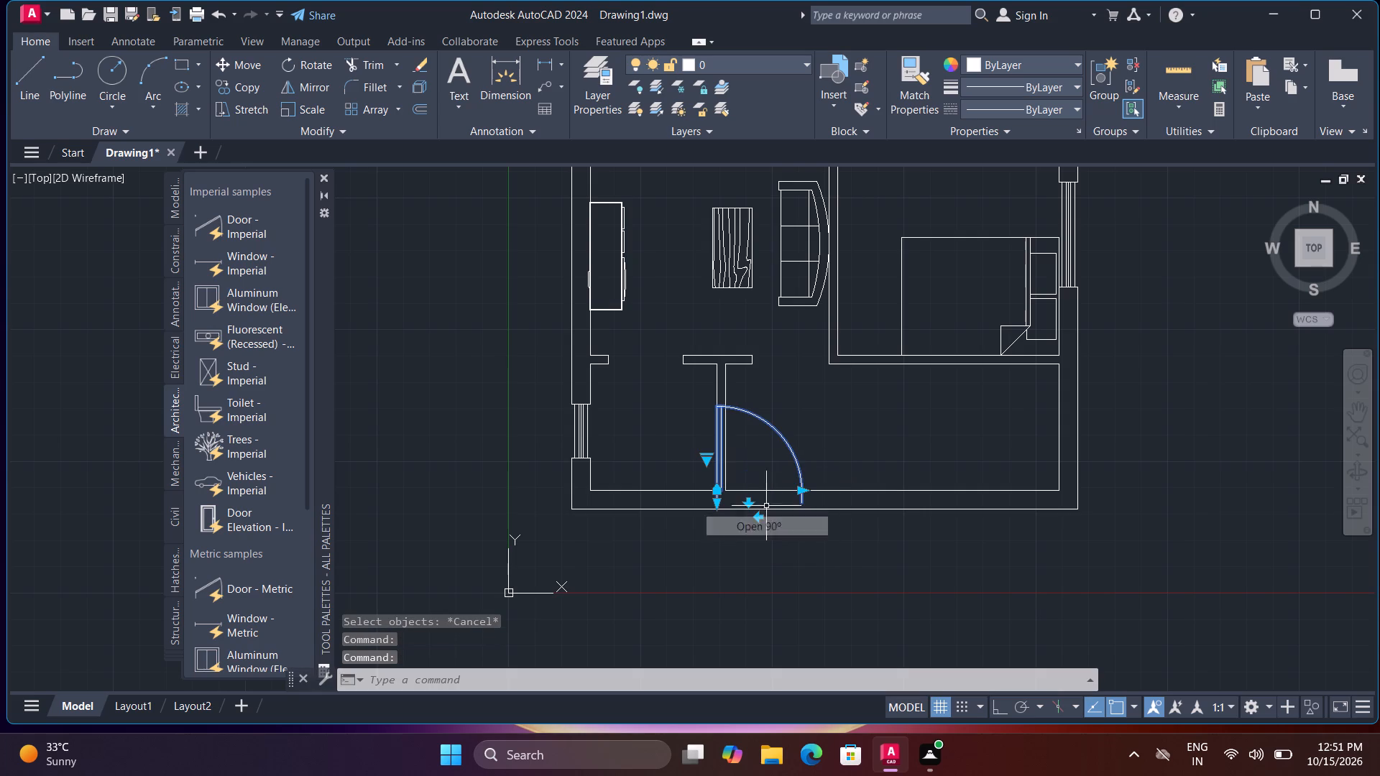
Move the door out of the plan to the empty space just below the bottom wall.
{"action": "key", "text": "m"}
{"action": "key", "text": "space"}
{"action": "left_click", "coordinate": [719, 468]}
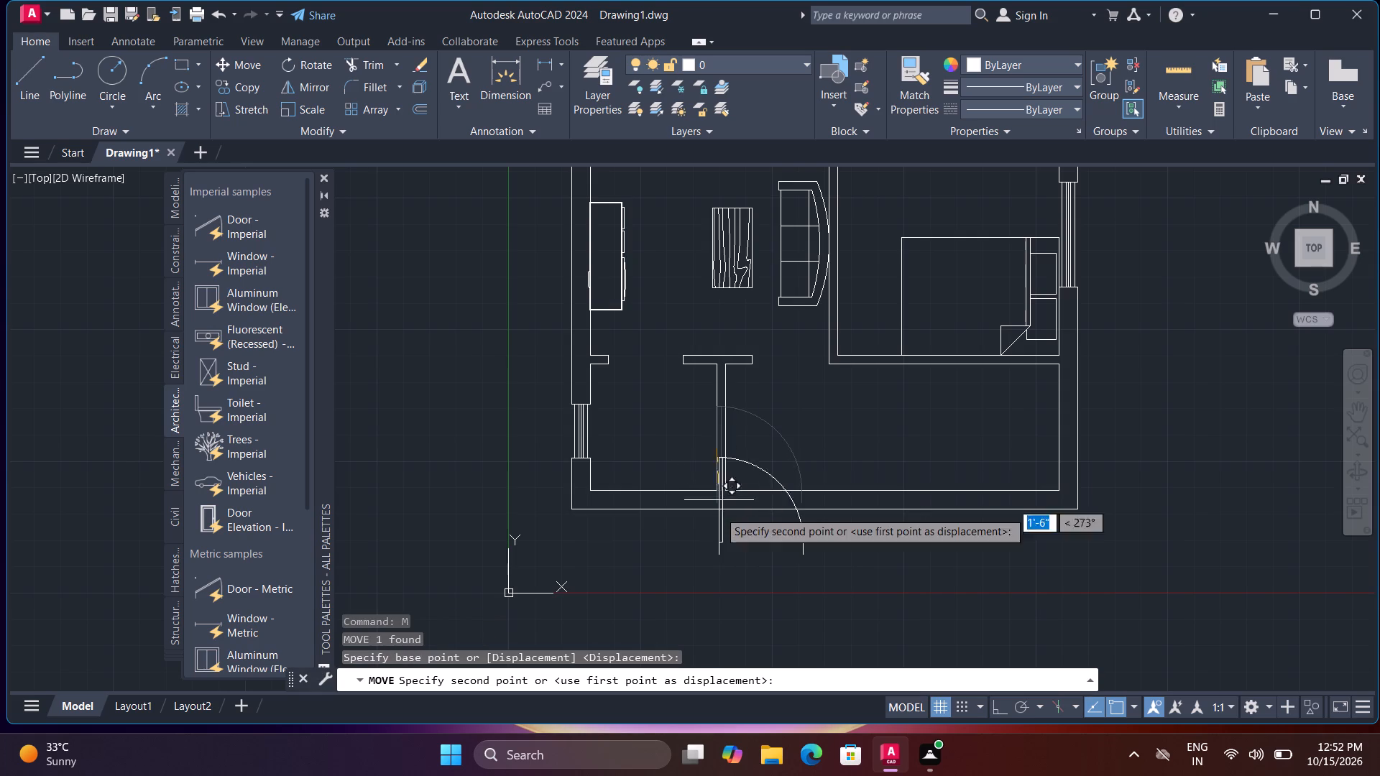
{"action": "left_click", "coordinate": [694, 560]}
{"action": "scroll", "coordinate": [698, 566], "scroll_direction": "down", "scroll_amount": 1}
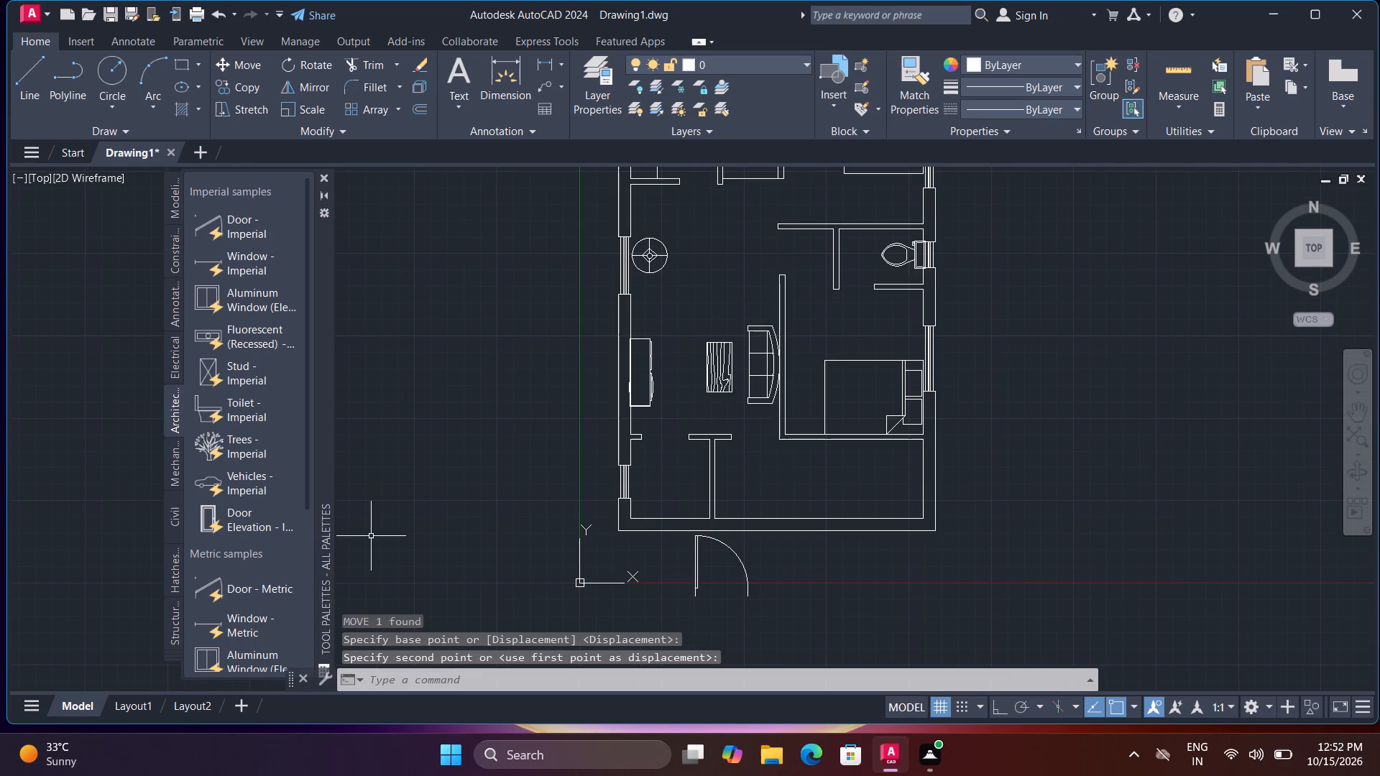
Close the tool palettes window.
{"action": "scroll", "coordinate": [296, 539], "scroll_direction": "down", "scroll_amount": 5}
{"action": "scroll", "coordinate": [250, 493], "scroll_direction": "up", "scroll_amount": 5}
{"action": "left_click", "coordinate": [322, 175]}
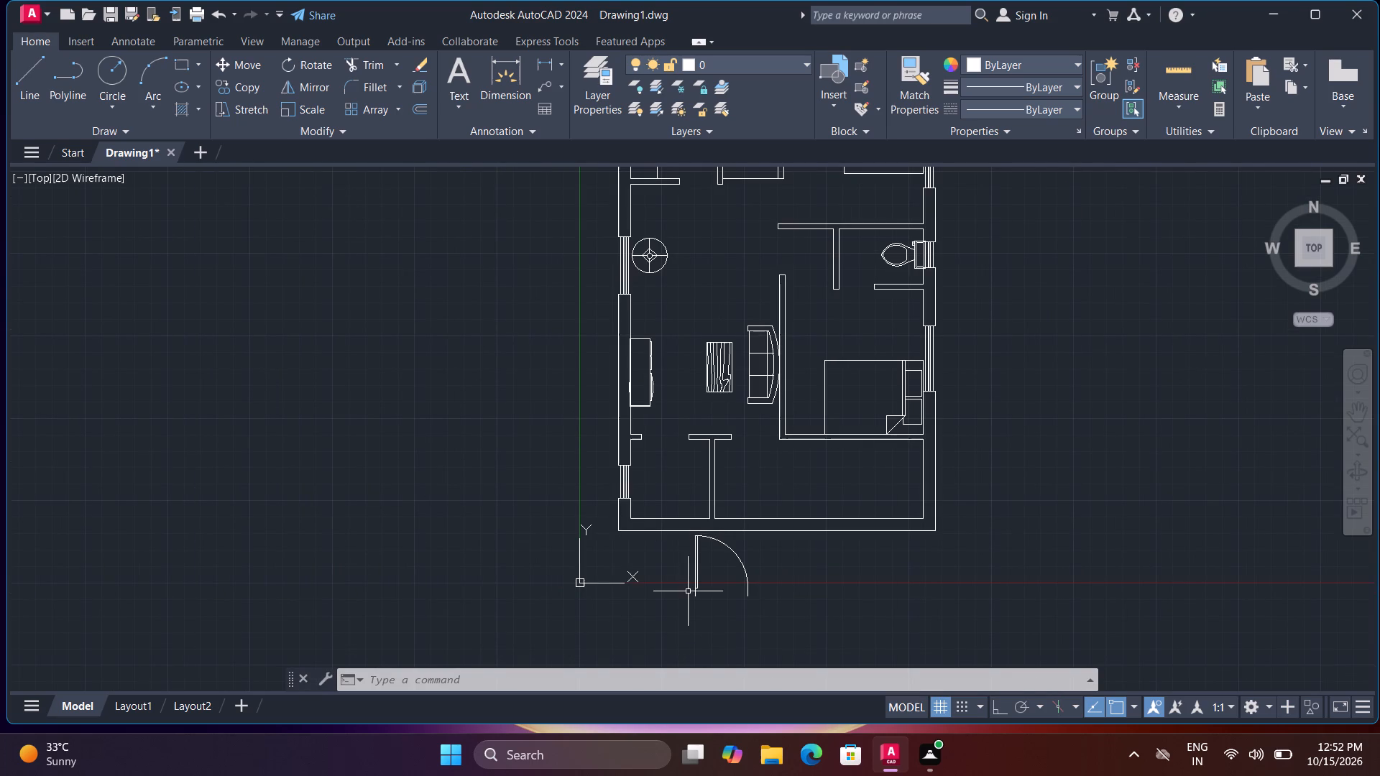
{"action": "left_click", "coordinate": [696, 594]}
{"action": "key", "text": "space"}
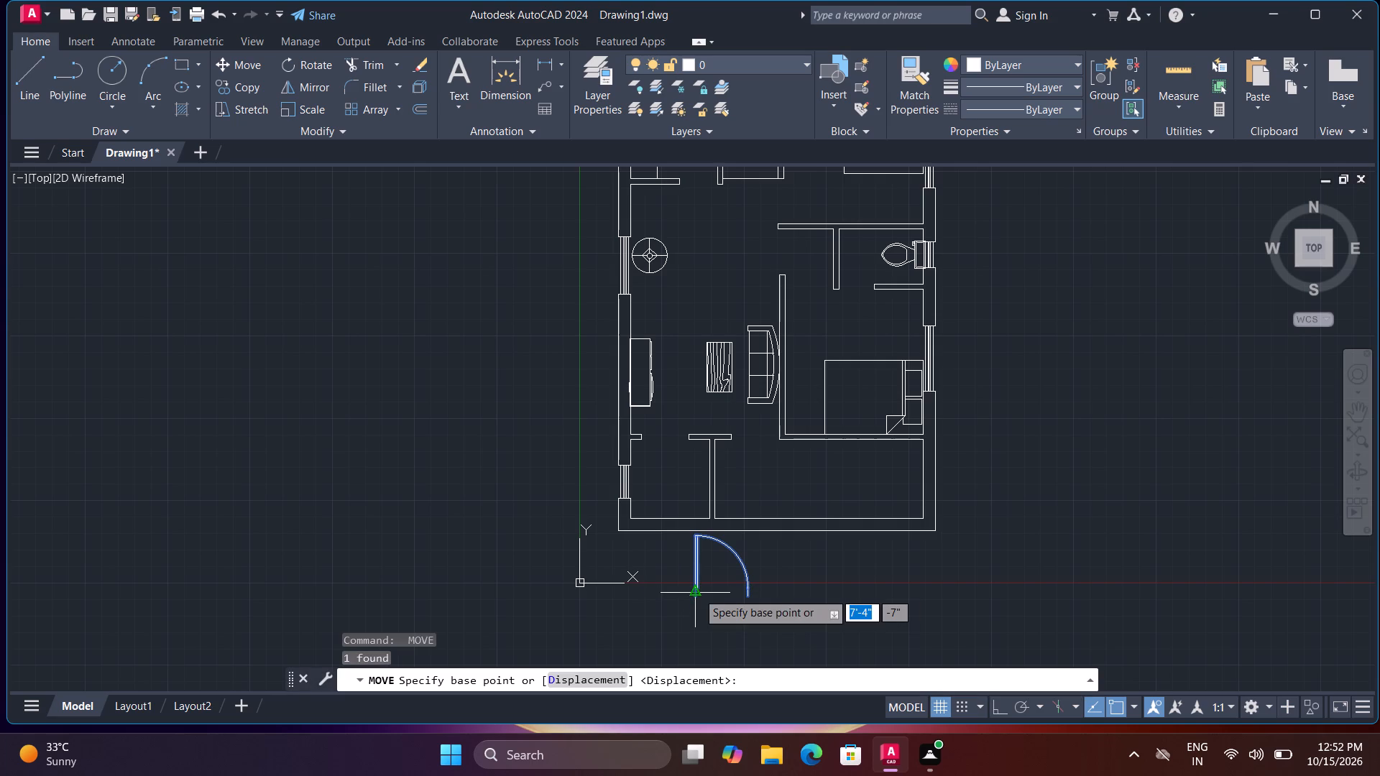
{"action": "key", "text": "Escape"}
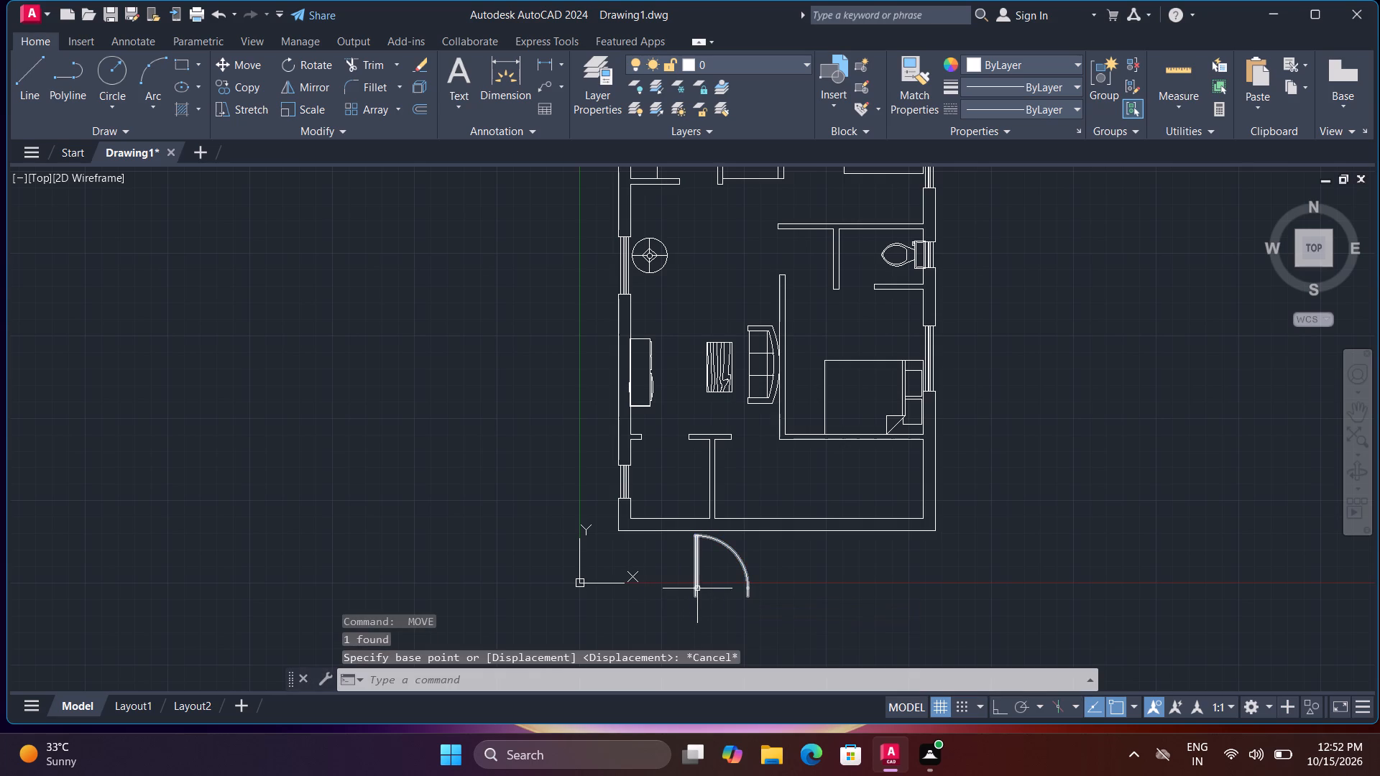
Copy the door by its lower jamb end to a spot beside it below the plan and into the bottom-right room.
{"action": "key", "text": "c"}
{"action": "type", "text": "o"}
{"action": "key", "text": "space"}
{"action": "left_click", "coordinate": [696, 588]}
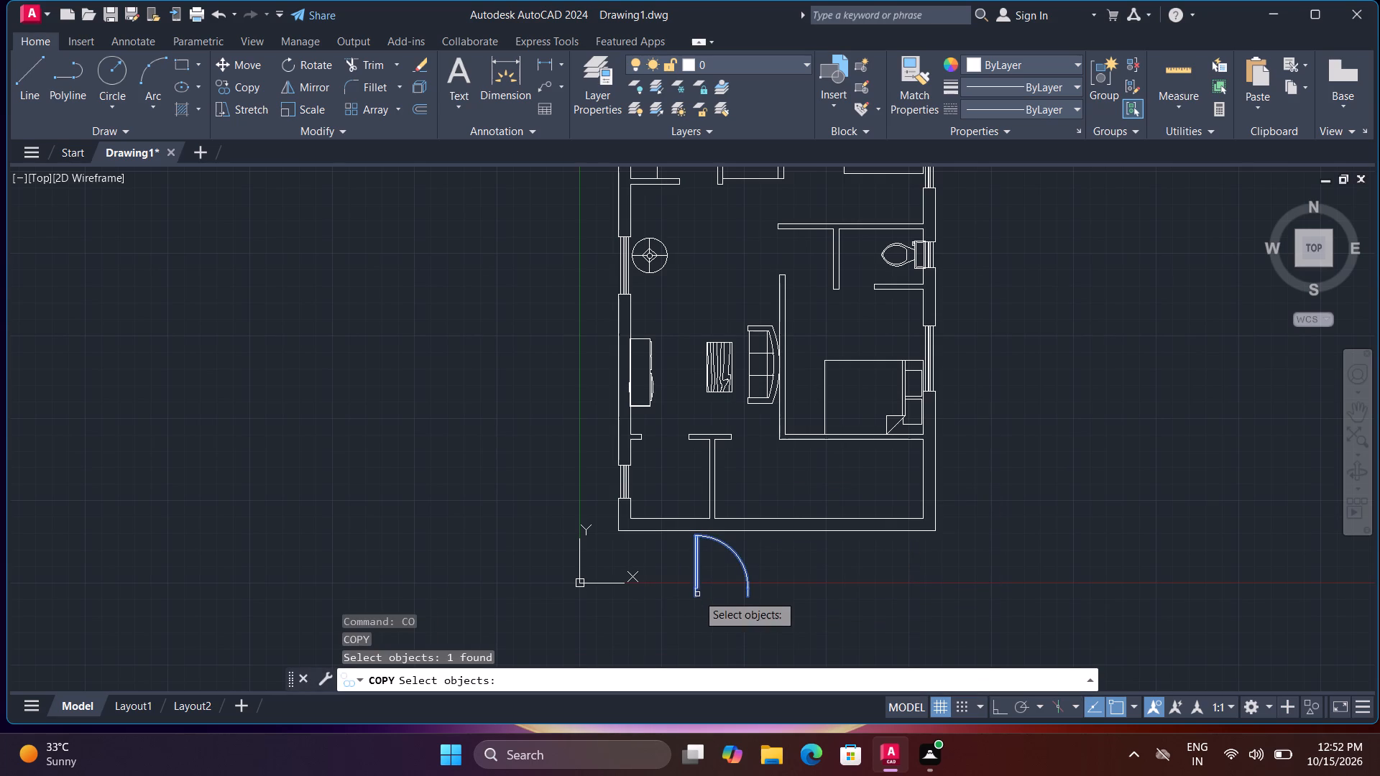
{"action": "key", "text": "space"}
{"action": "left_click", "coordinate": [695, 596]}
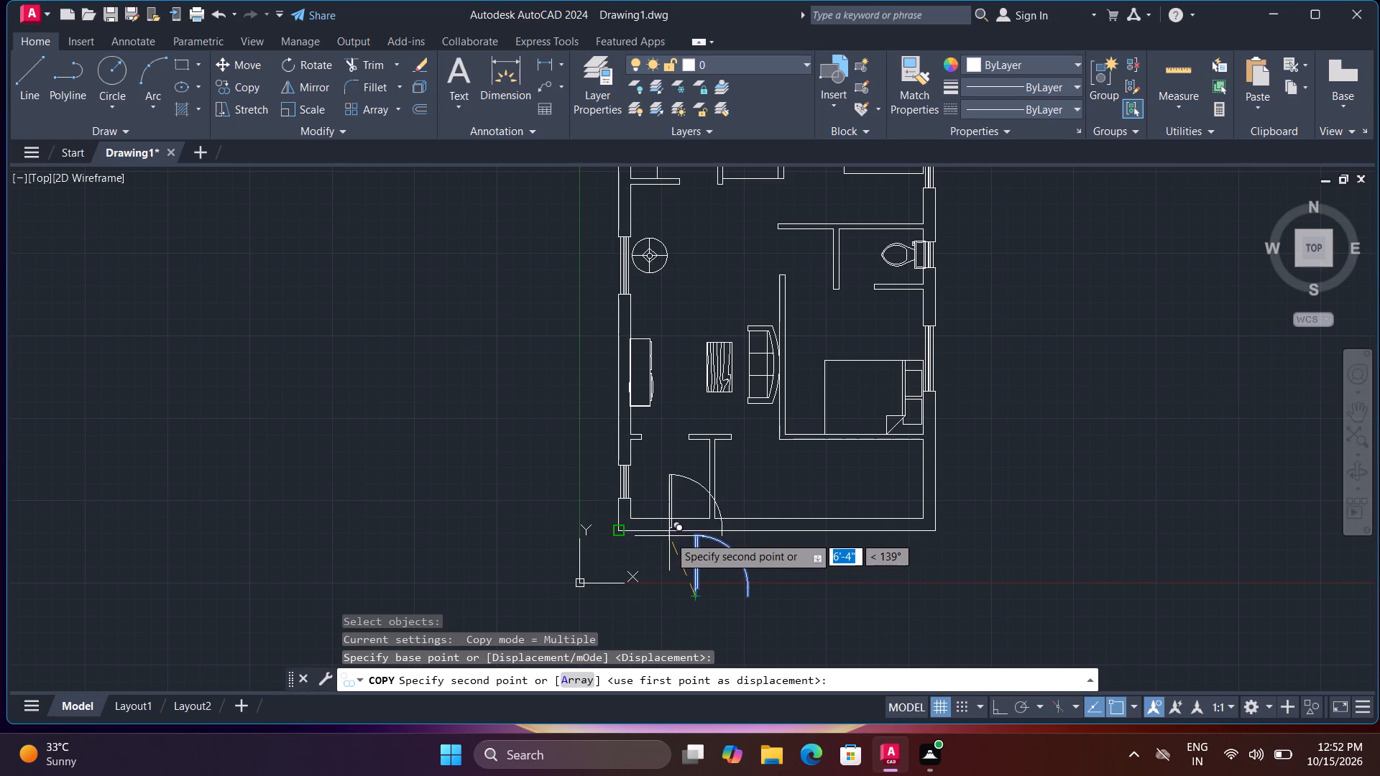
{"action": "left_click", "coordinate": [627, 588]}
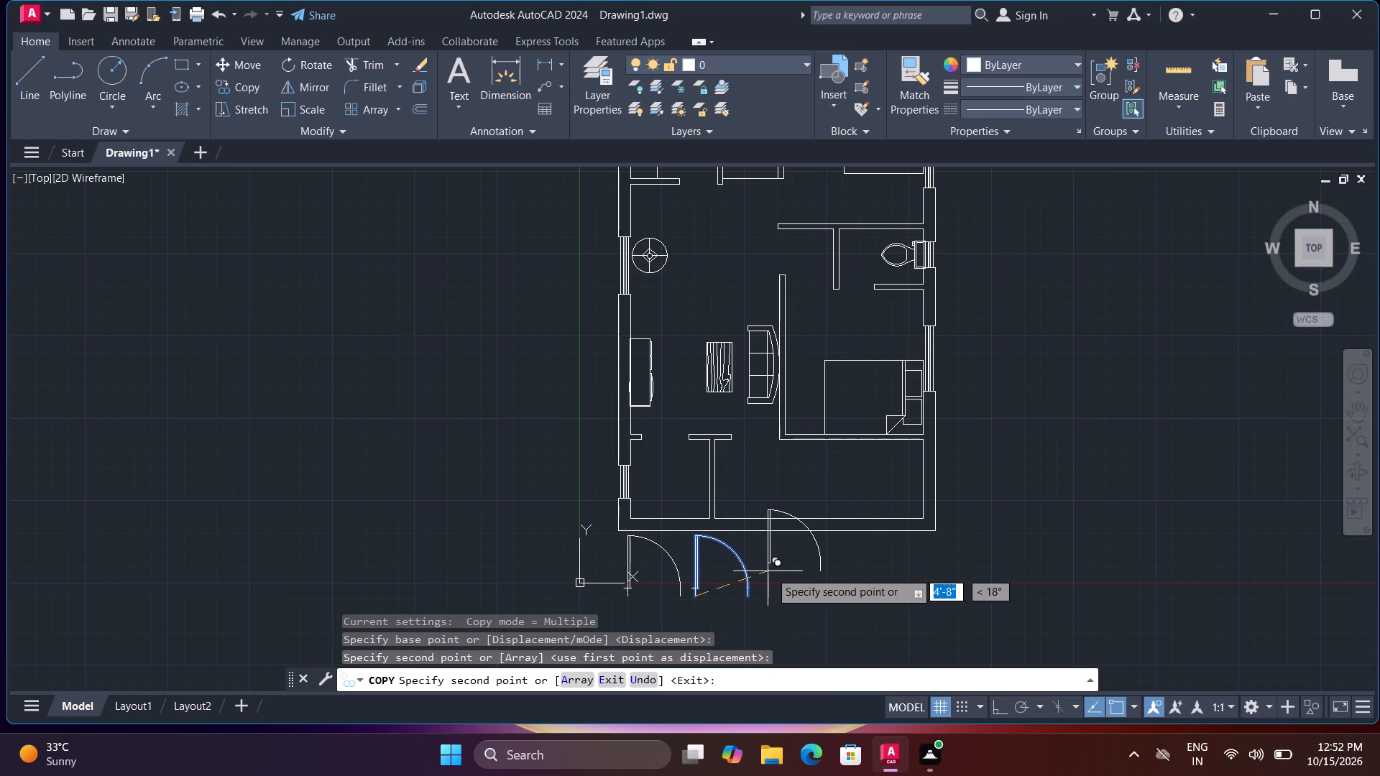
{"action": "left_click", "coordinate": [740, 494]}
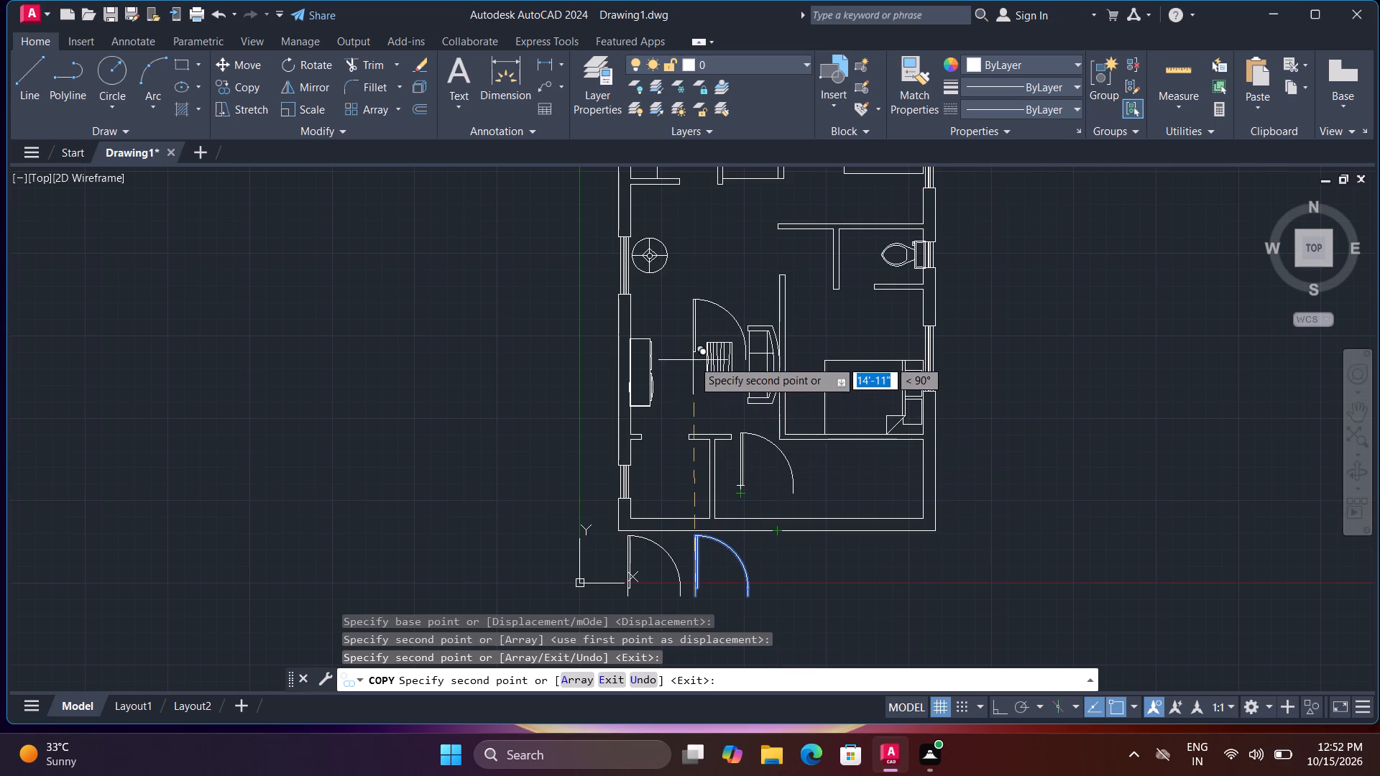
Place four more door copies: by the upper bedroom entrance, by the lower bedroom entrance, in the central hall and over the upper bed.
{"action": "middle_click_drag", "start_coordinate": [695, 363], "coordinate": [724, 536]}
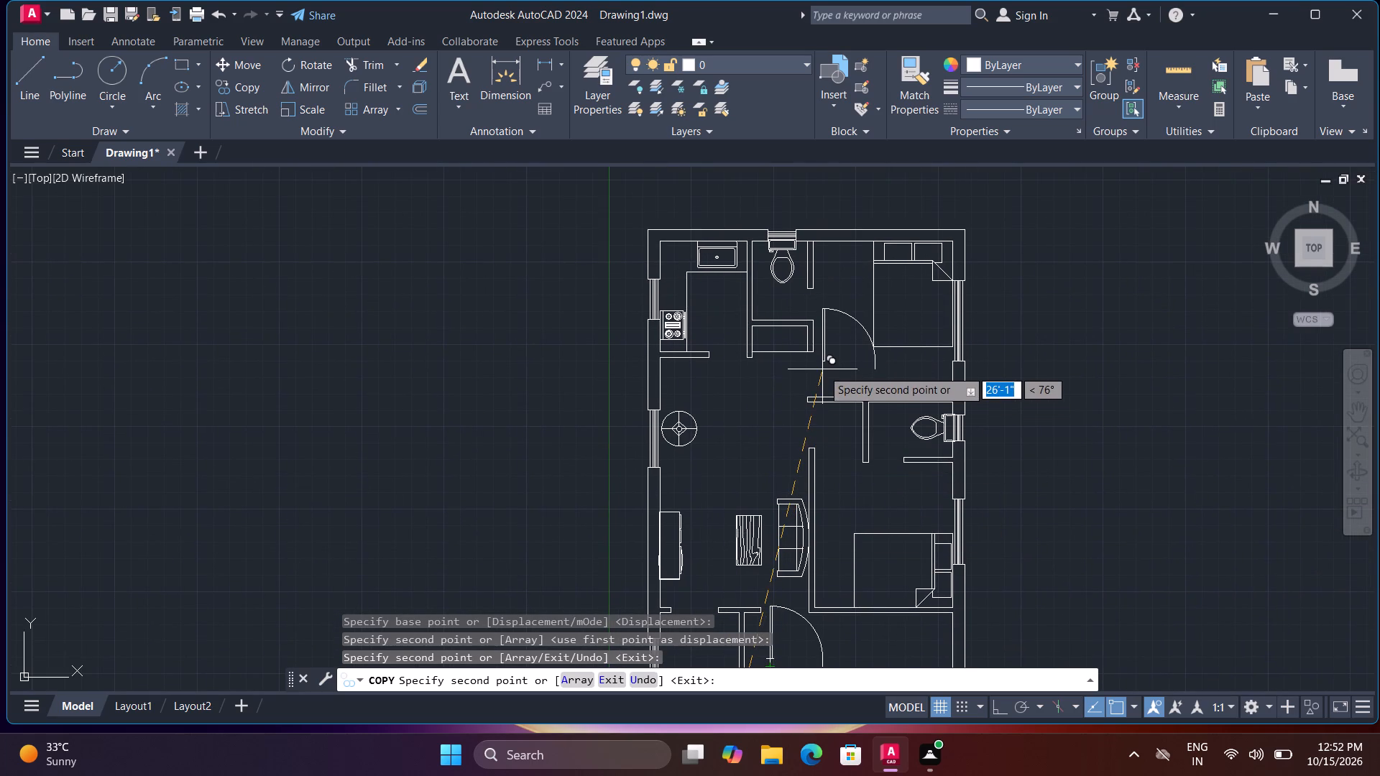
{"action": "left_click", "coordinate": [818, 377]}
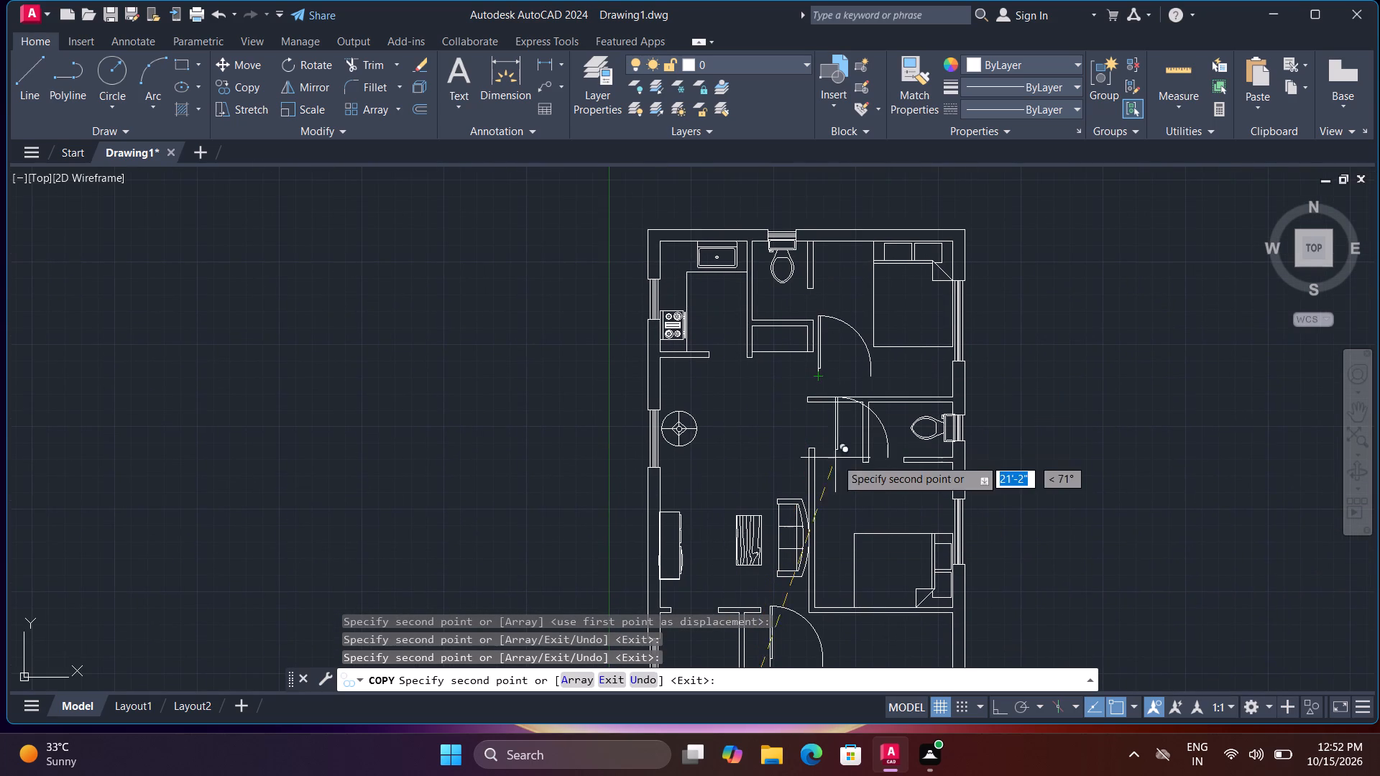
{"action": "left_click", "coordinate": [818, 499]}
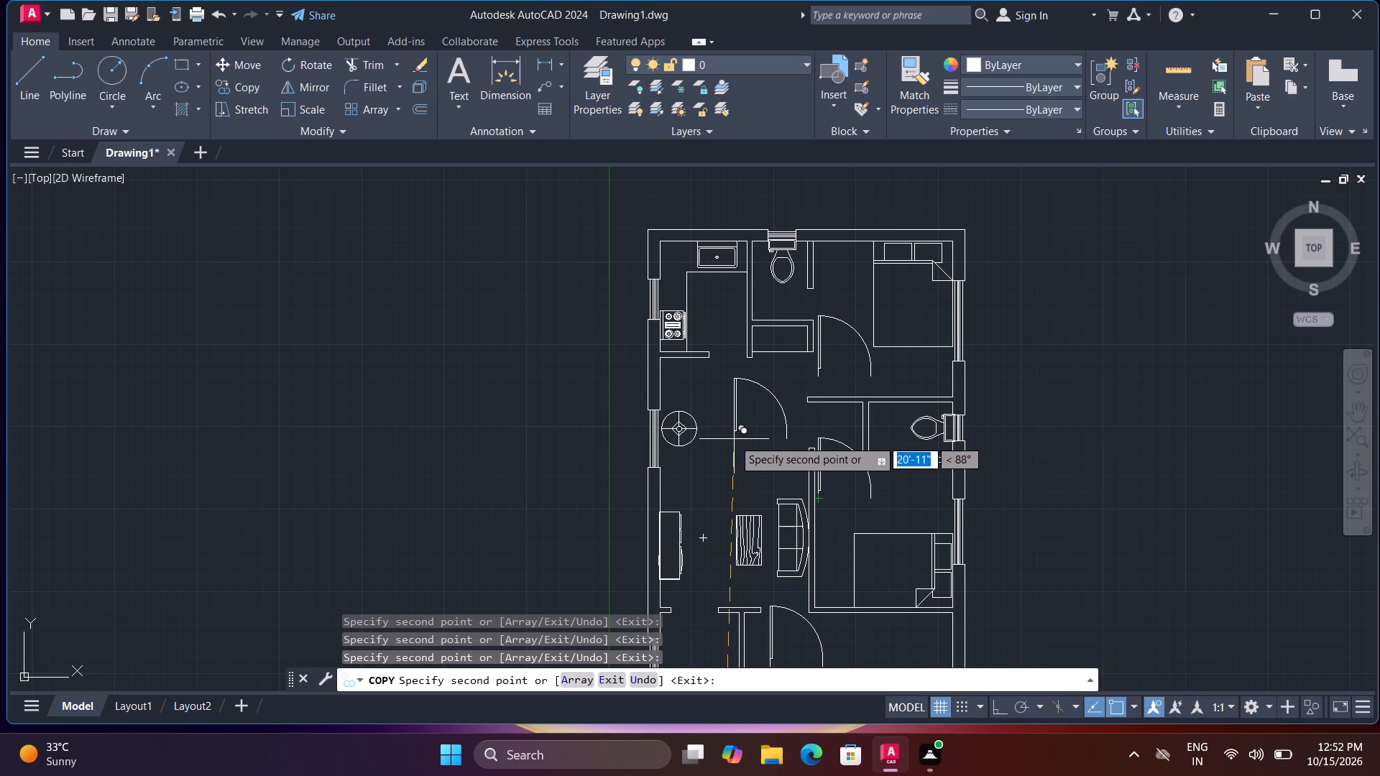
{"action": "left_click", "coordinate": [733, 436]}
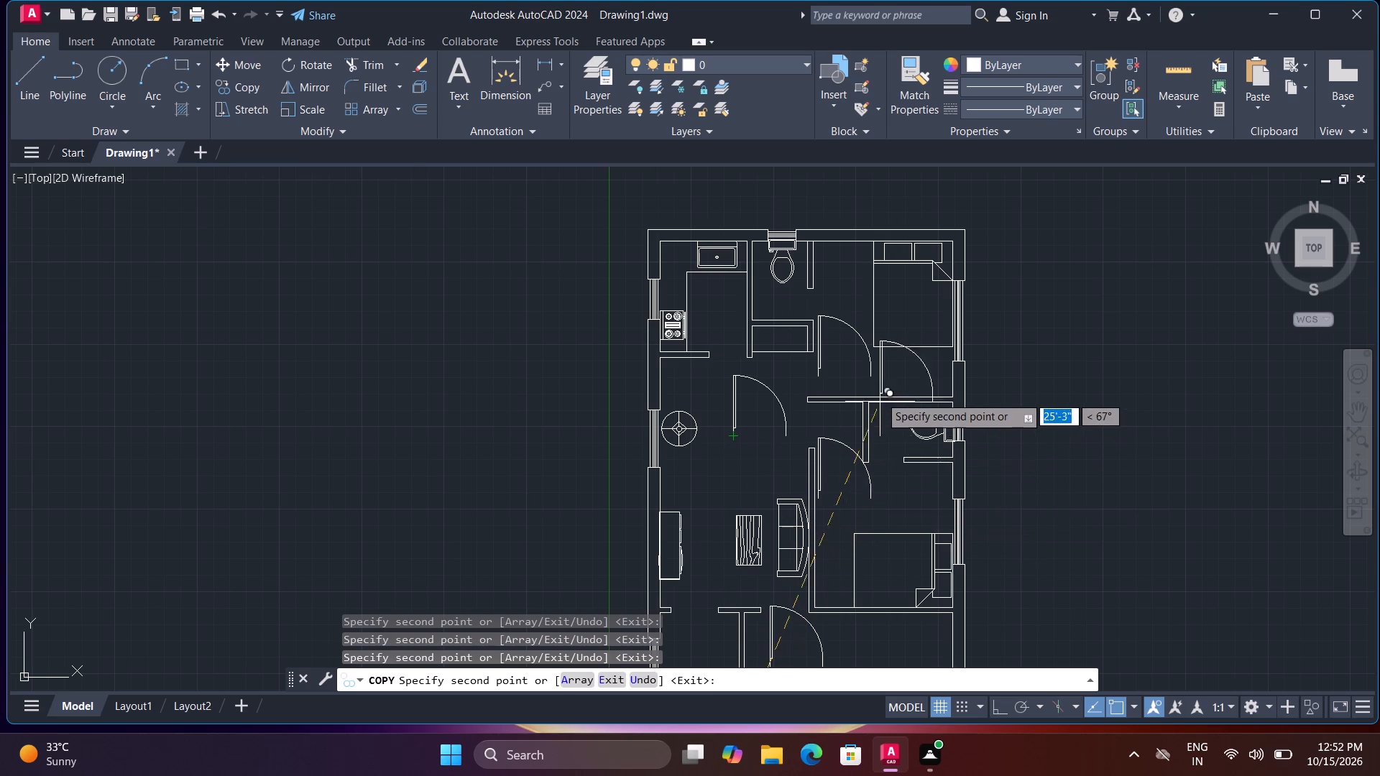
{"action": "left_click", "coordinate": [888, 339]}
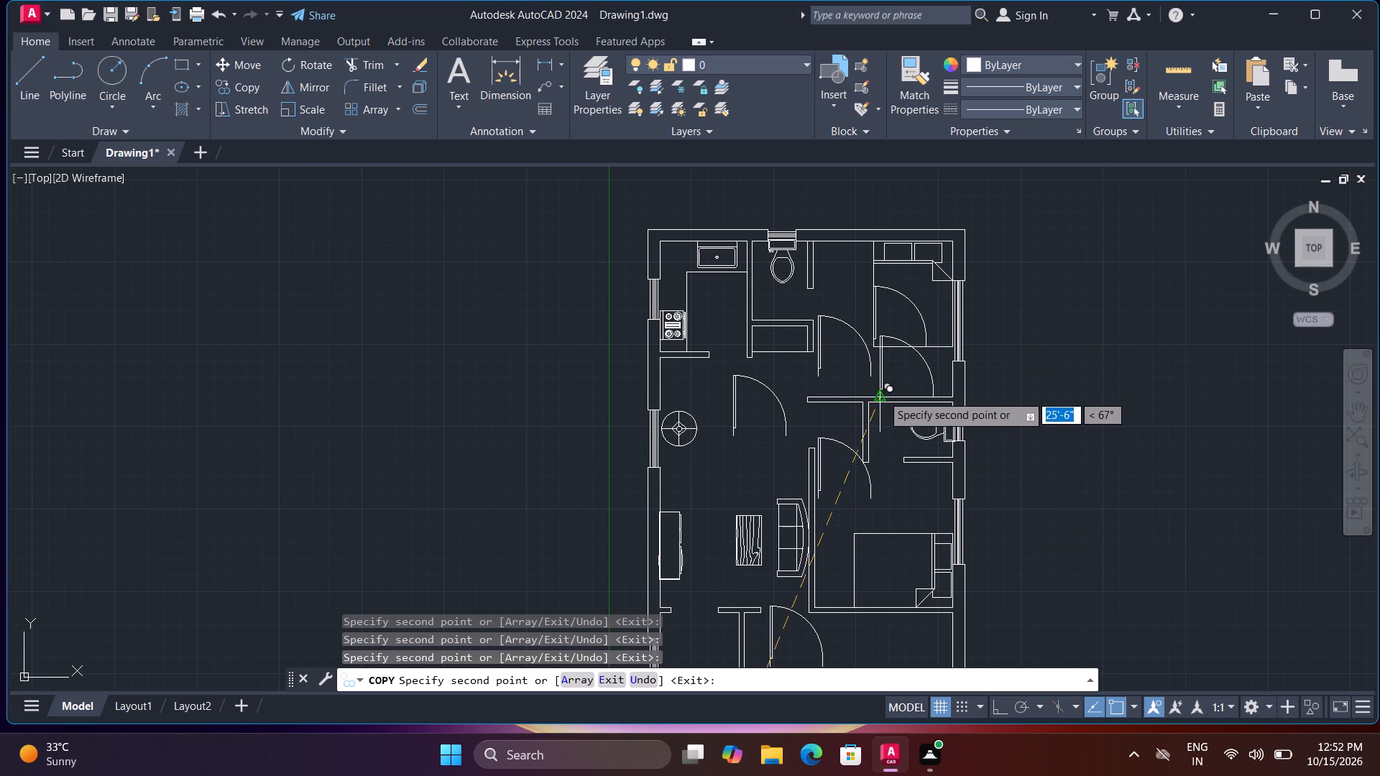
{"action": "middle_click_drag", "start_coordinate": [750, 570], "coordinate": [709, 325]}
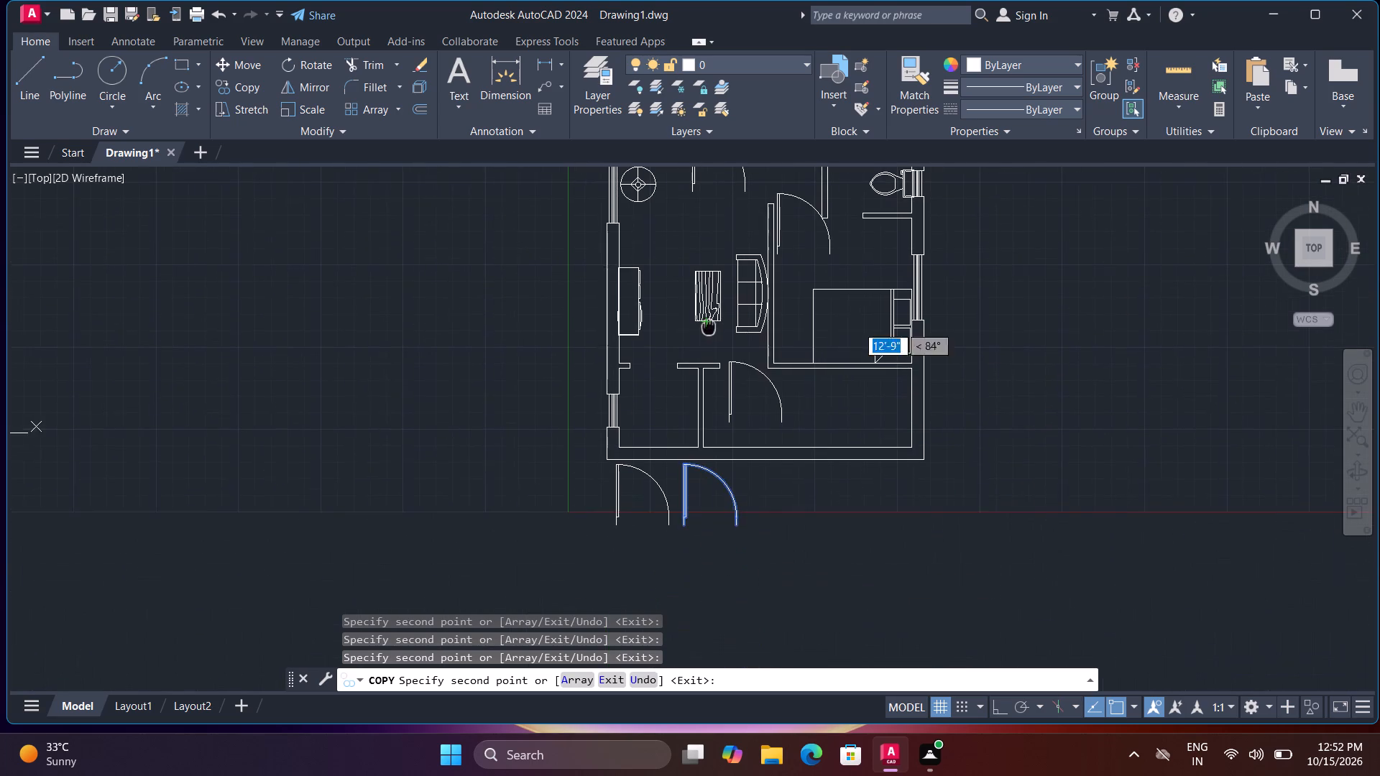
{"action": "key", "text": "Escape"}
Move the original door from below the bottom wall into the small bottom-left room by its lower jamb end.
{"action": "scroll", "coordinate": [722, 422], "scroll_direction": "up", "scroll_amount": 3}
{"action": "scroll", "coordinate": [707, 431], "scroll_direction": "down", "scroll_amount": 2}
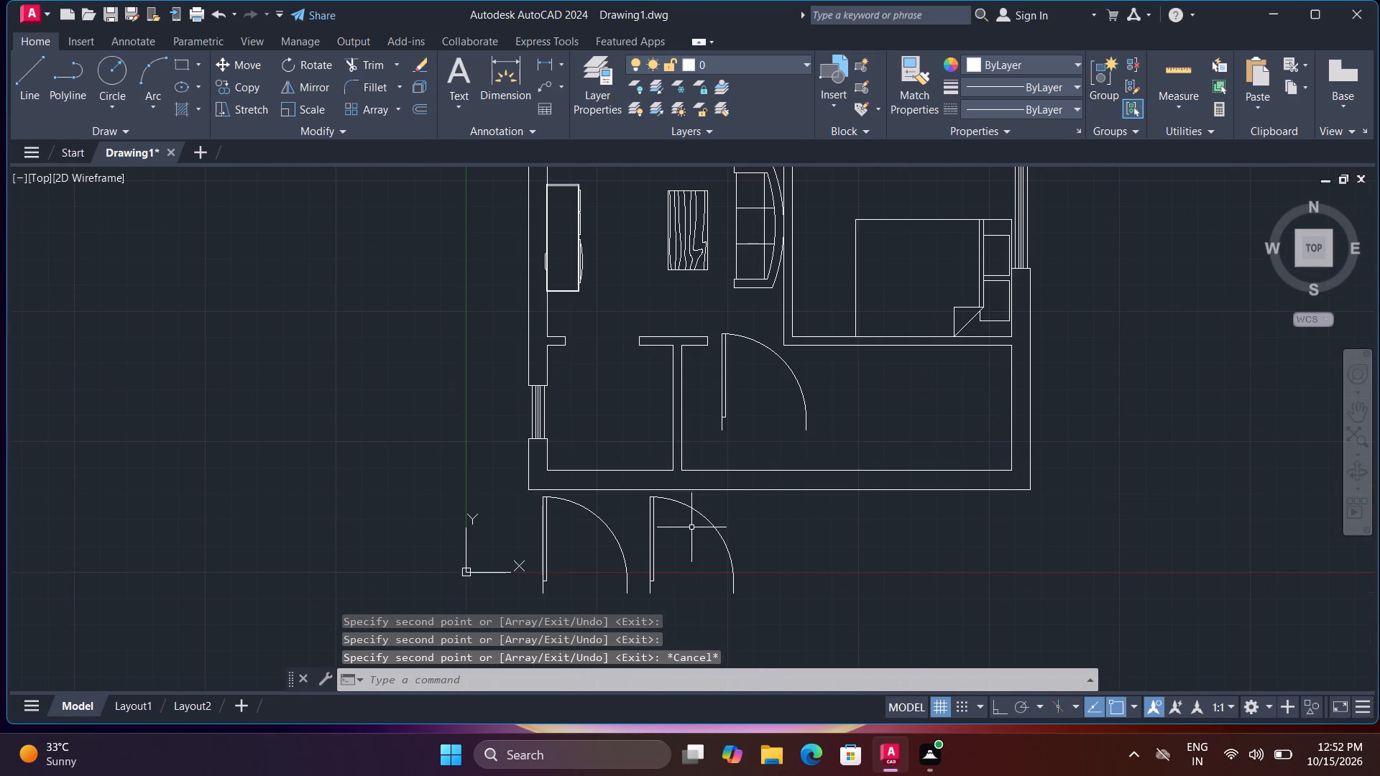
{"action": "left_click", "coordinate": [653, 527]}
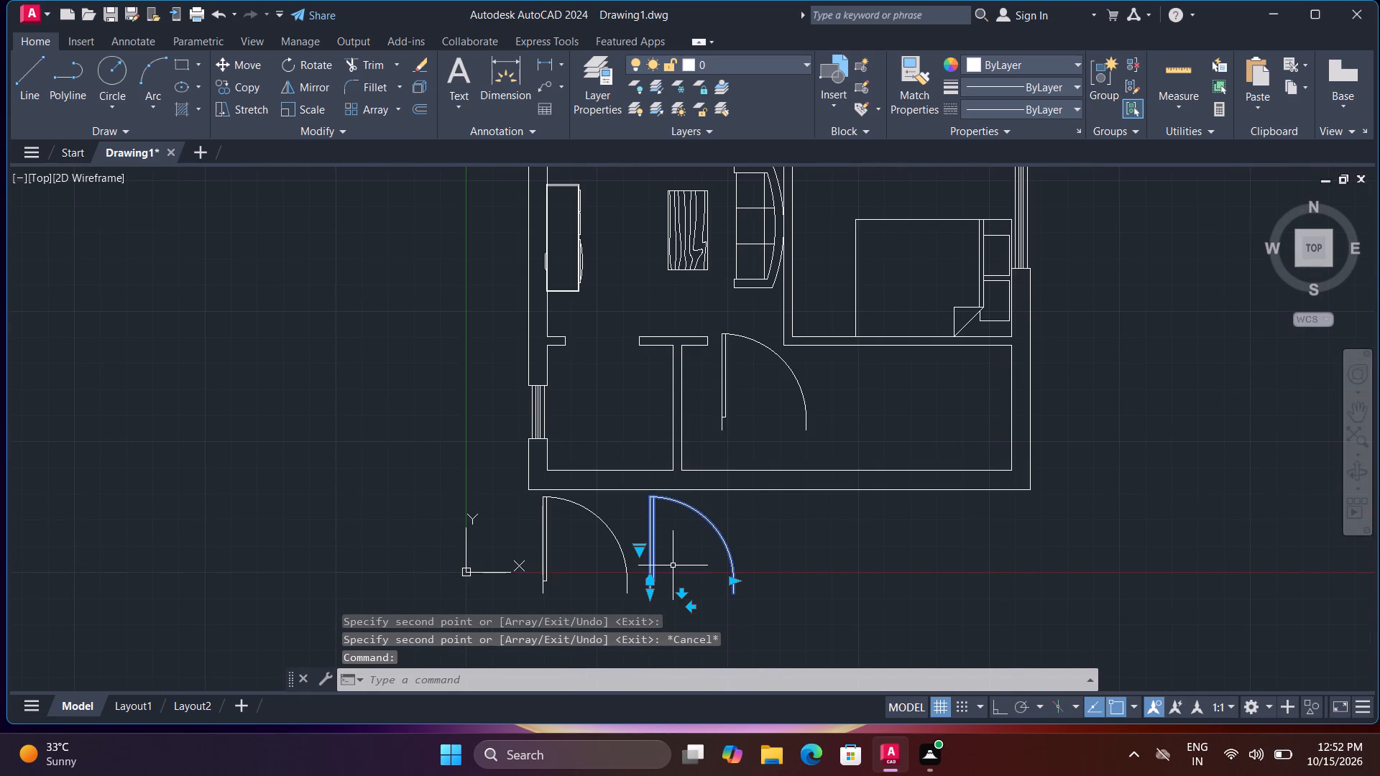
{"action": "key", "text": "m"}
{"action": "key", "text": "space"}
{"action": "left_click", "coordinate": [651, 593]}
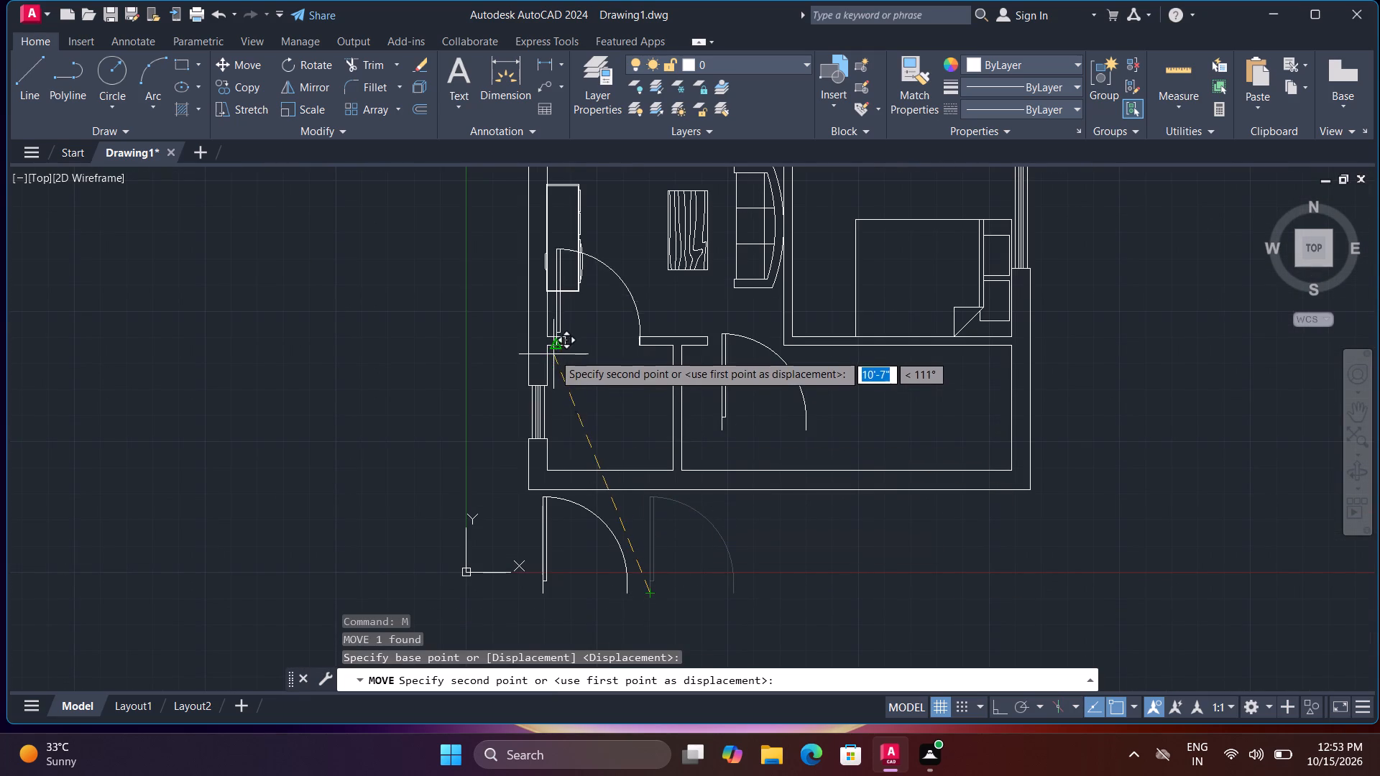
{"action": "left_click", "coordinate": [581, 413]}
Flip the bottom-left room's door vertically so its leaf swings down into the room.
{"action": "left_click", "coordinate": [584, 400]}
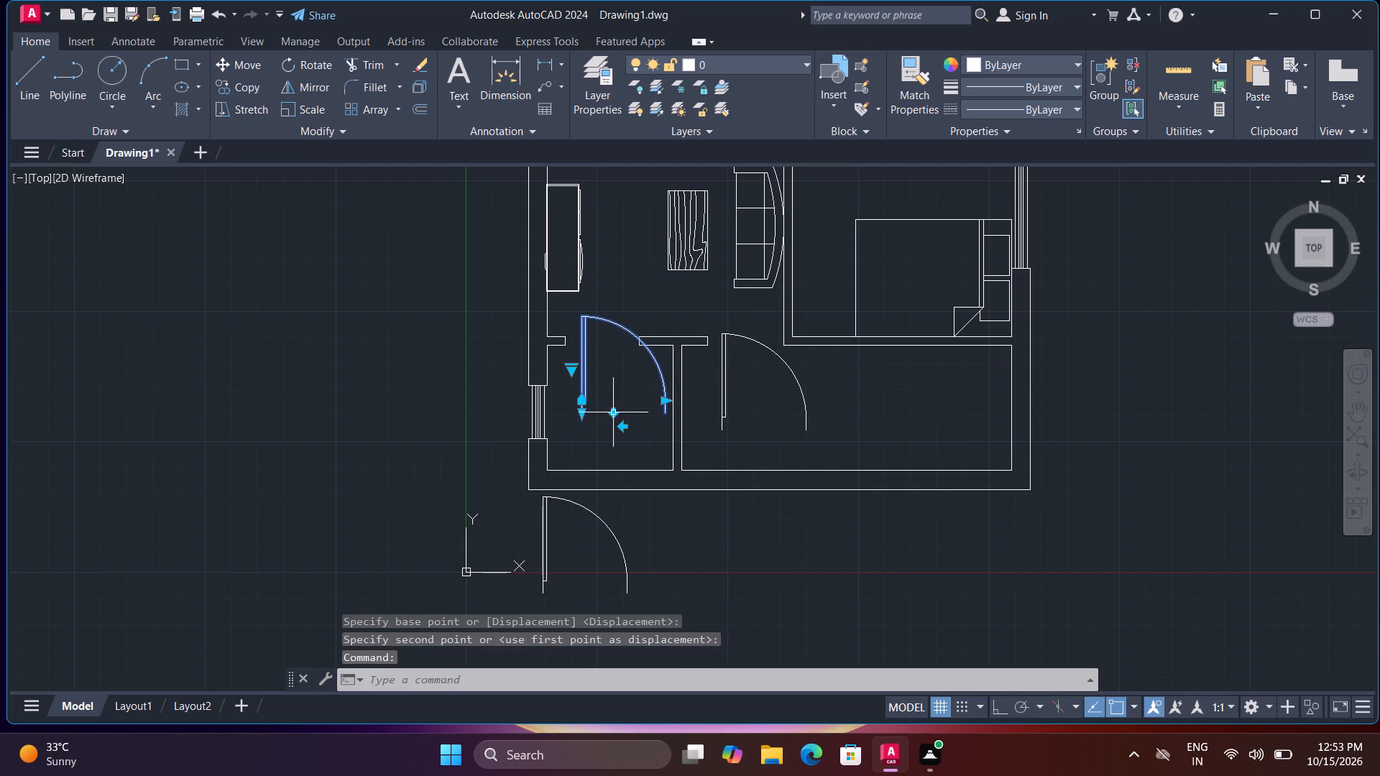
{"action": "left_click", "coordinate": [613, 411]}
Move the flipped door by its hinge-side jamb end to mid-thickness on the end of the left wall stub.
{"action": "key", "text": "space"}
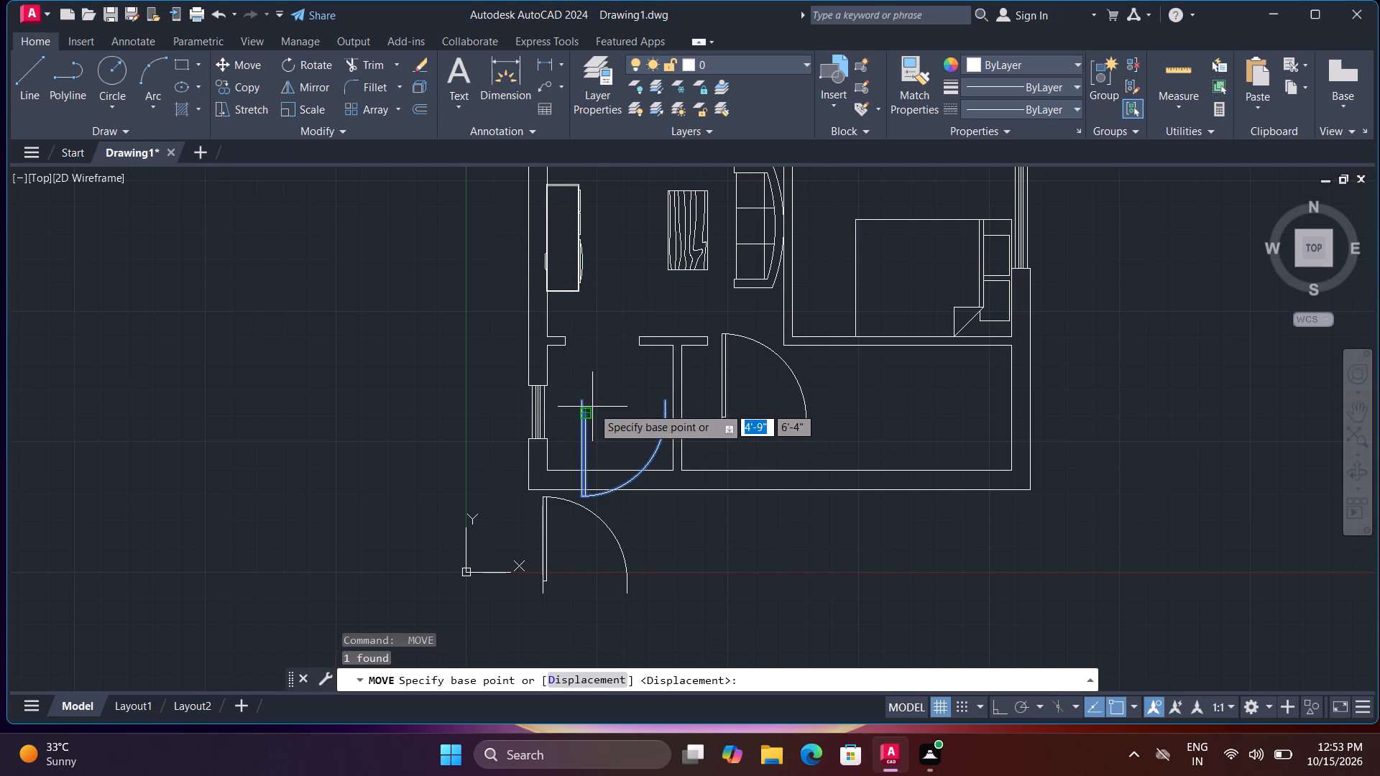
{"action": "left_click", "coordinate": [579, 405]}
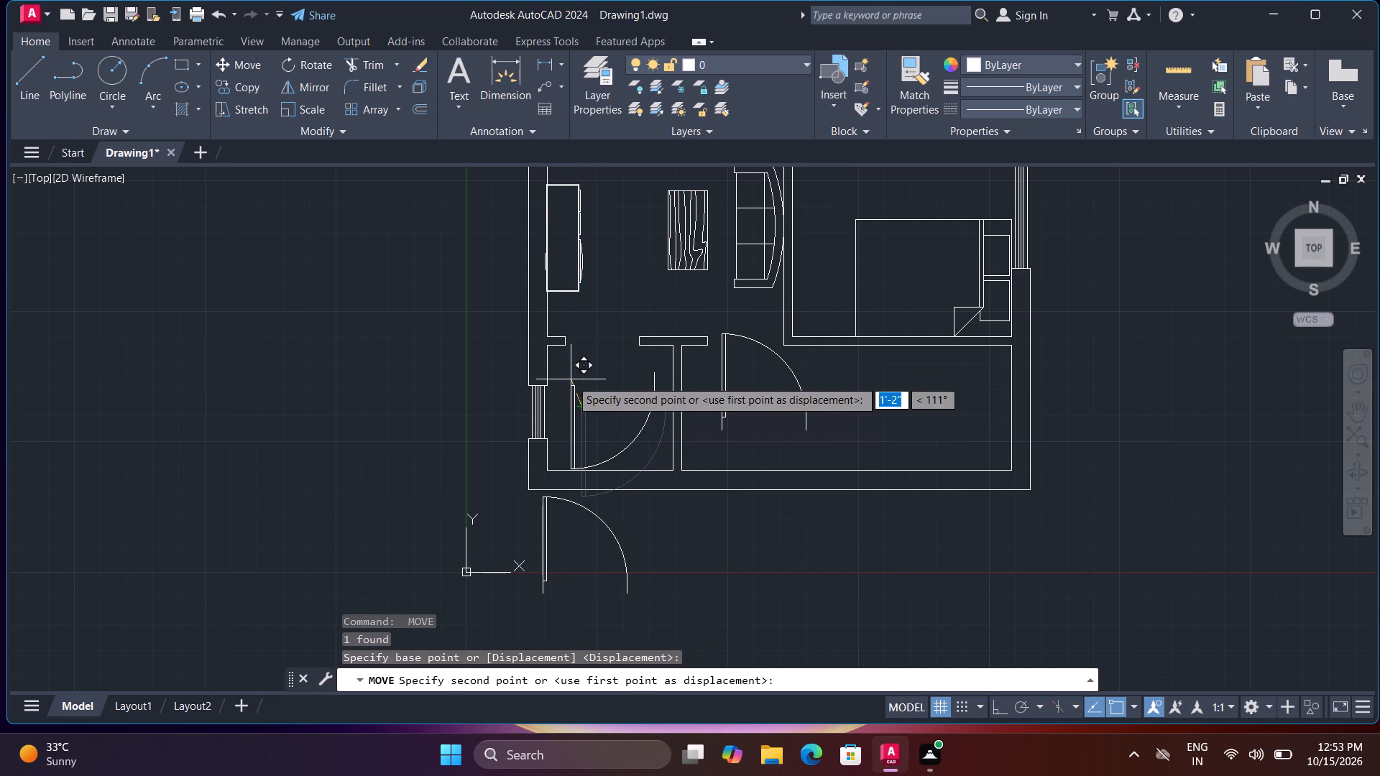
{"action": "scroll", "coordinate": [551, 337], "scroll_direction": "up", "scroll_amount": 3}
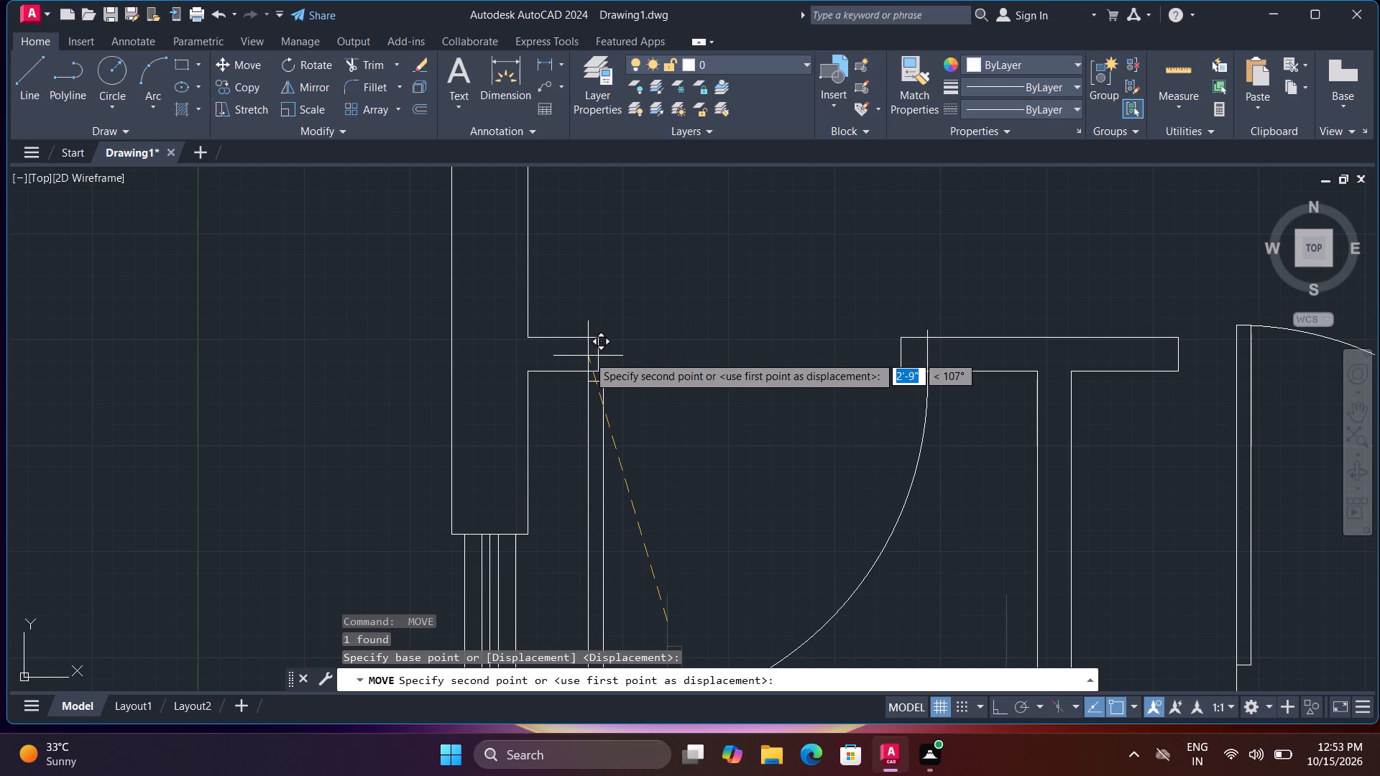
{"action": "left_click", "coordinate": [595, 351]}
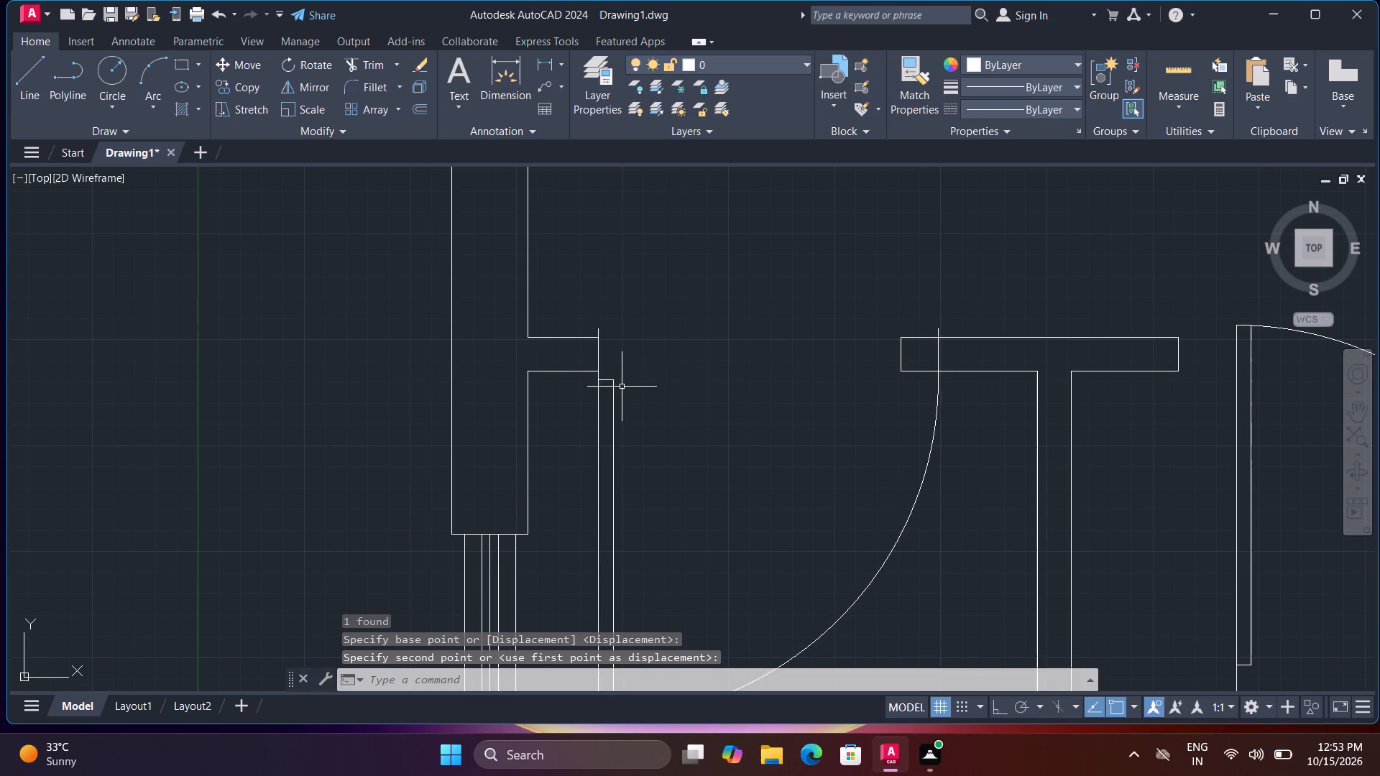
{"action": "key", "text": "space"}
{"action": "left_click", "coordinate": [611, 384]}
{"action": "key", "text": "space"}
{"action": "left_click", "coordinate": [598, 327]}
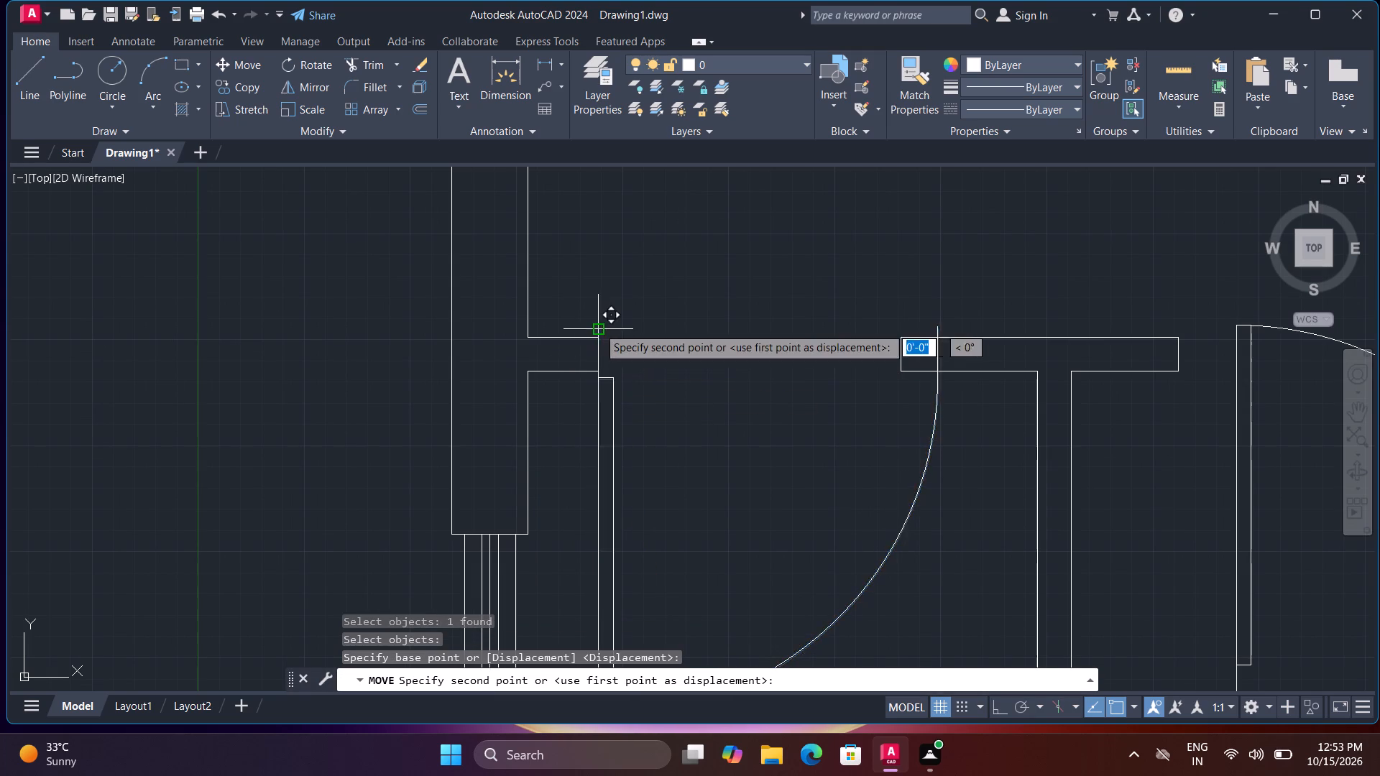
{"action": "left_click", "coordinate": [594, 349]}
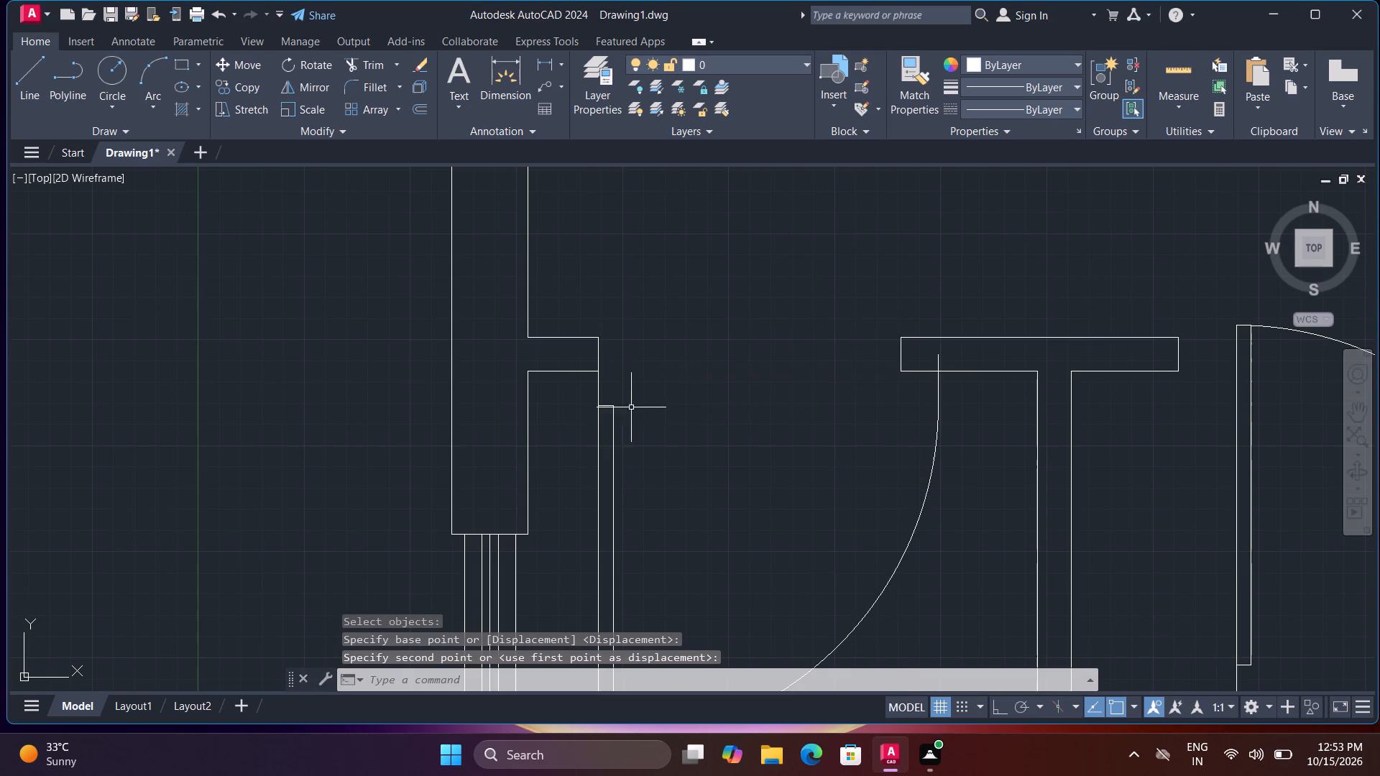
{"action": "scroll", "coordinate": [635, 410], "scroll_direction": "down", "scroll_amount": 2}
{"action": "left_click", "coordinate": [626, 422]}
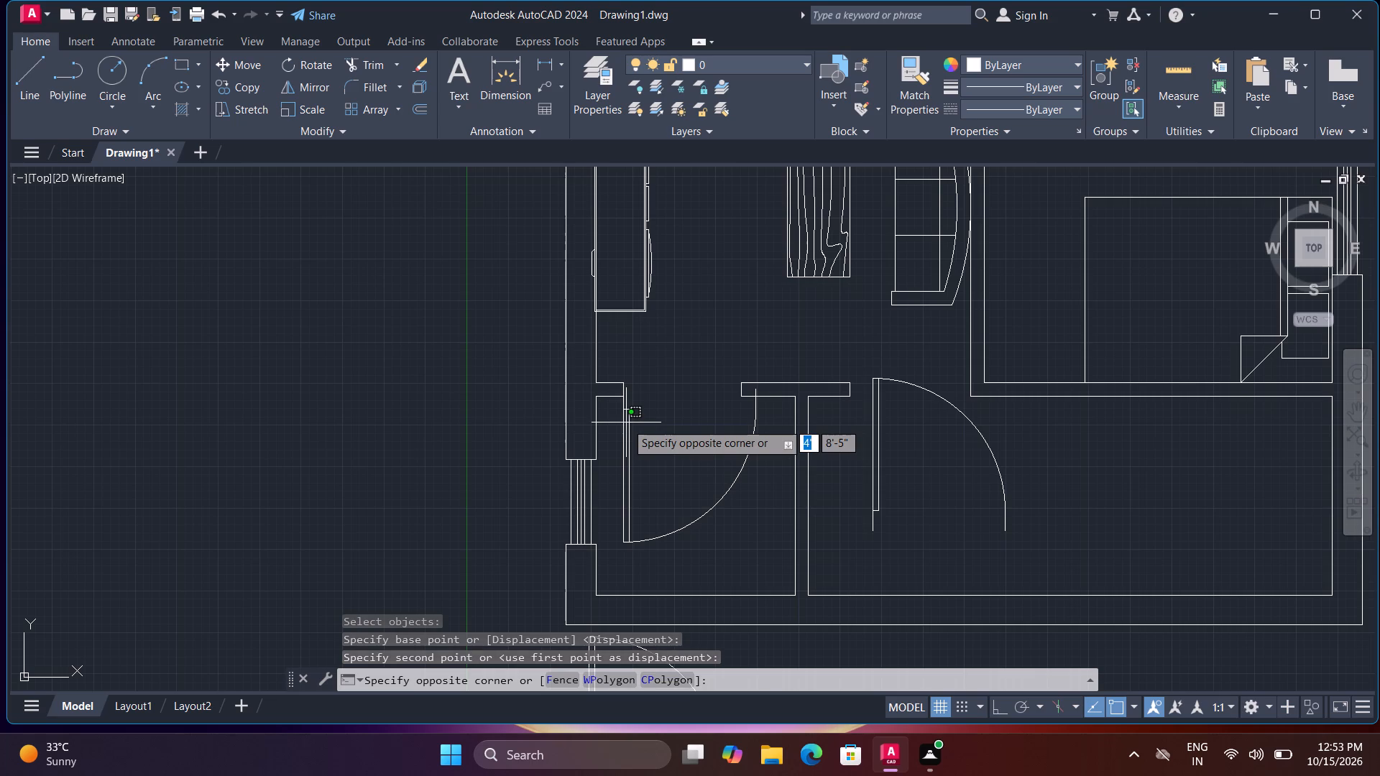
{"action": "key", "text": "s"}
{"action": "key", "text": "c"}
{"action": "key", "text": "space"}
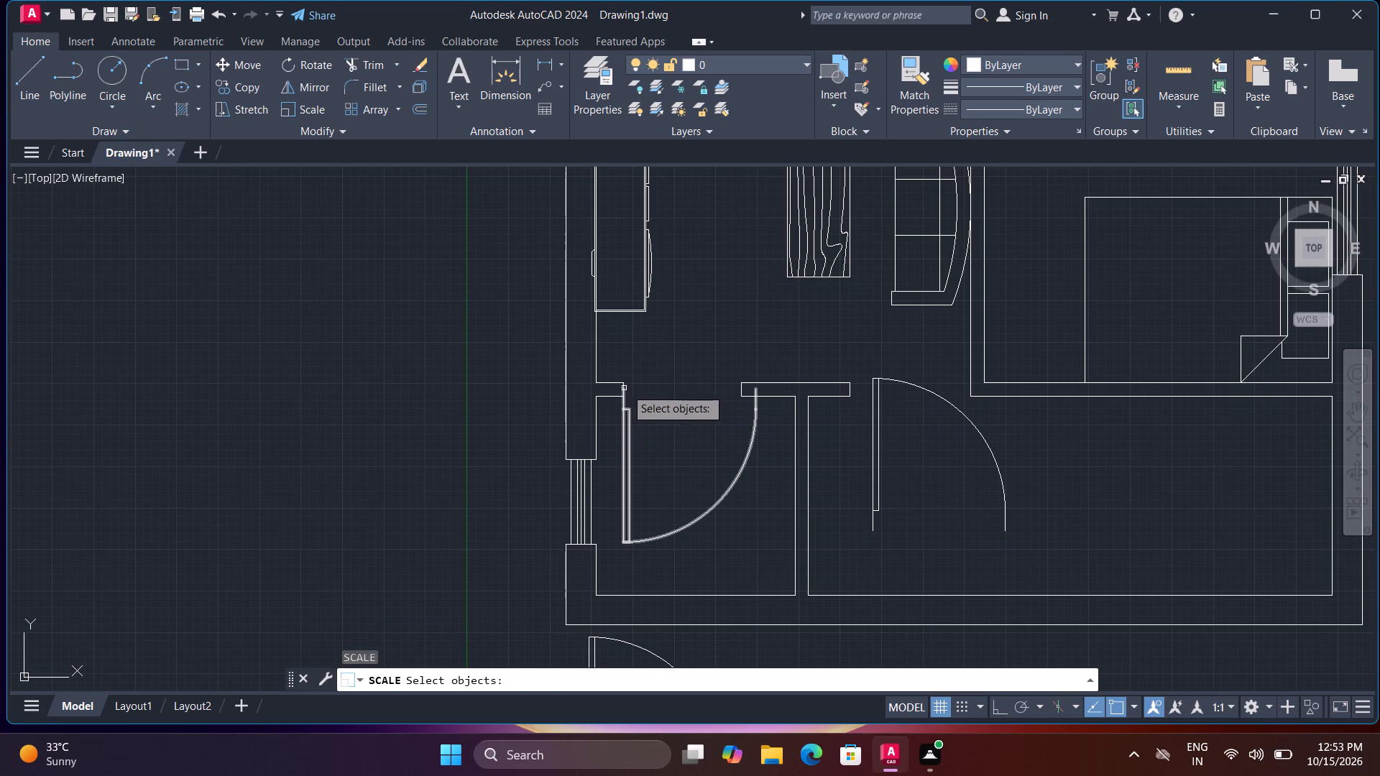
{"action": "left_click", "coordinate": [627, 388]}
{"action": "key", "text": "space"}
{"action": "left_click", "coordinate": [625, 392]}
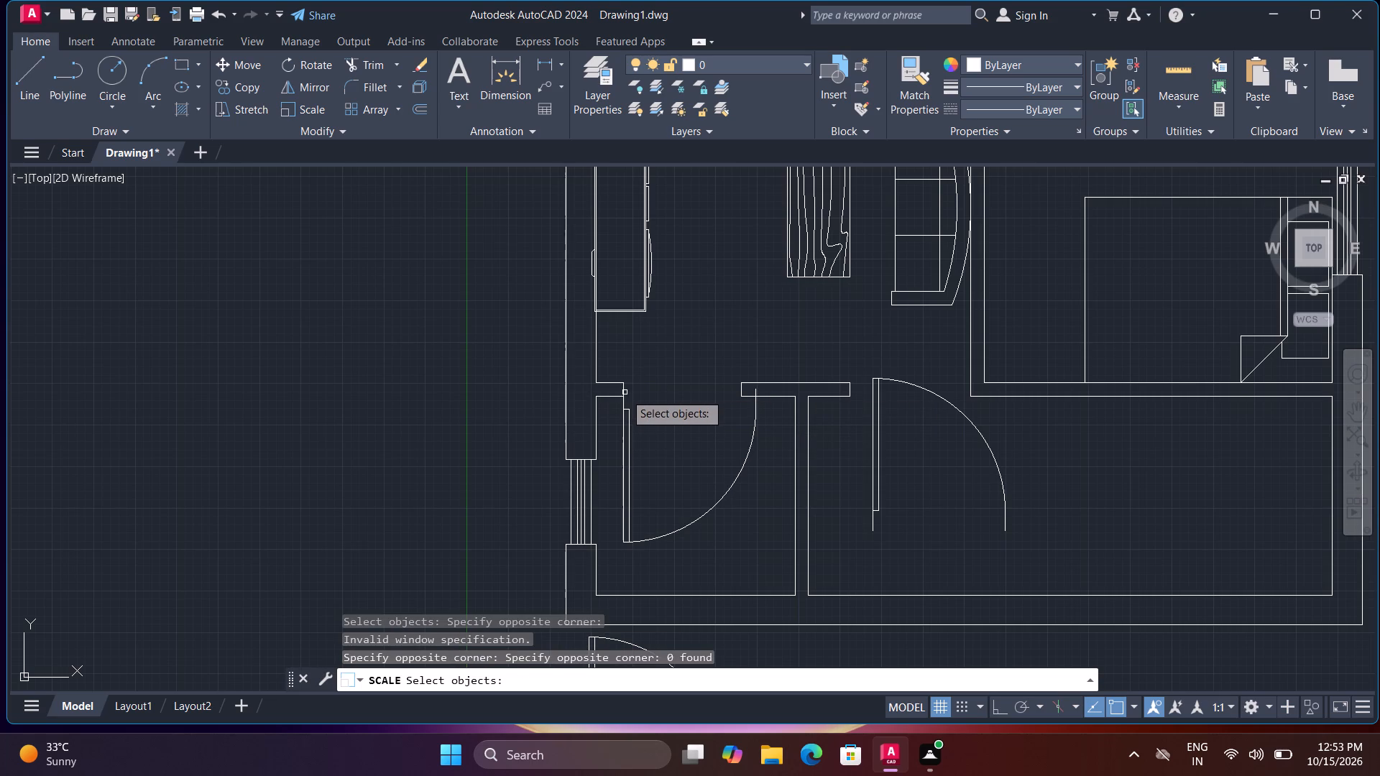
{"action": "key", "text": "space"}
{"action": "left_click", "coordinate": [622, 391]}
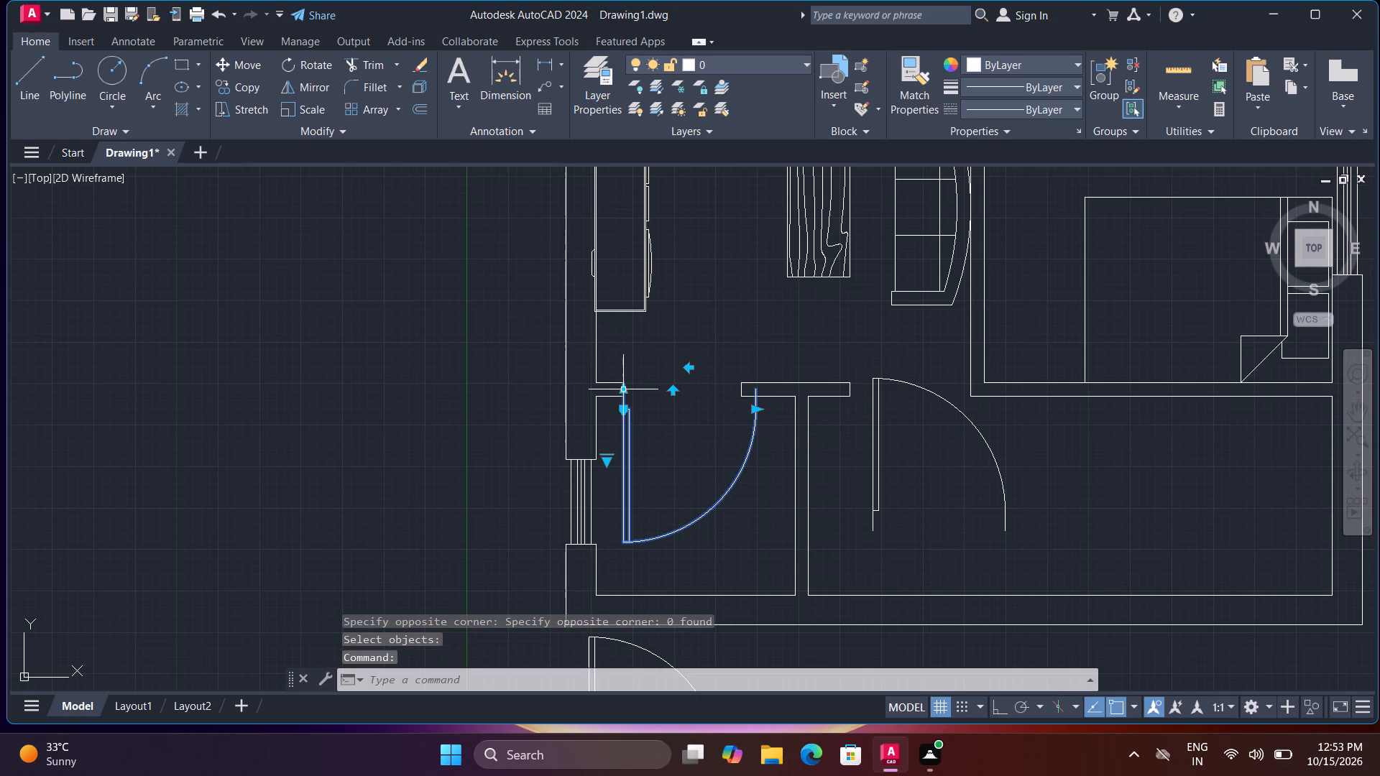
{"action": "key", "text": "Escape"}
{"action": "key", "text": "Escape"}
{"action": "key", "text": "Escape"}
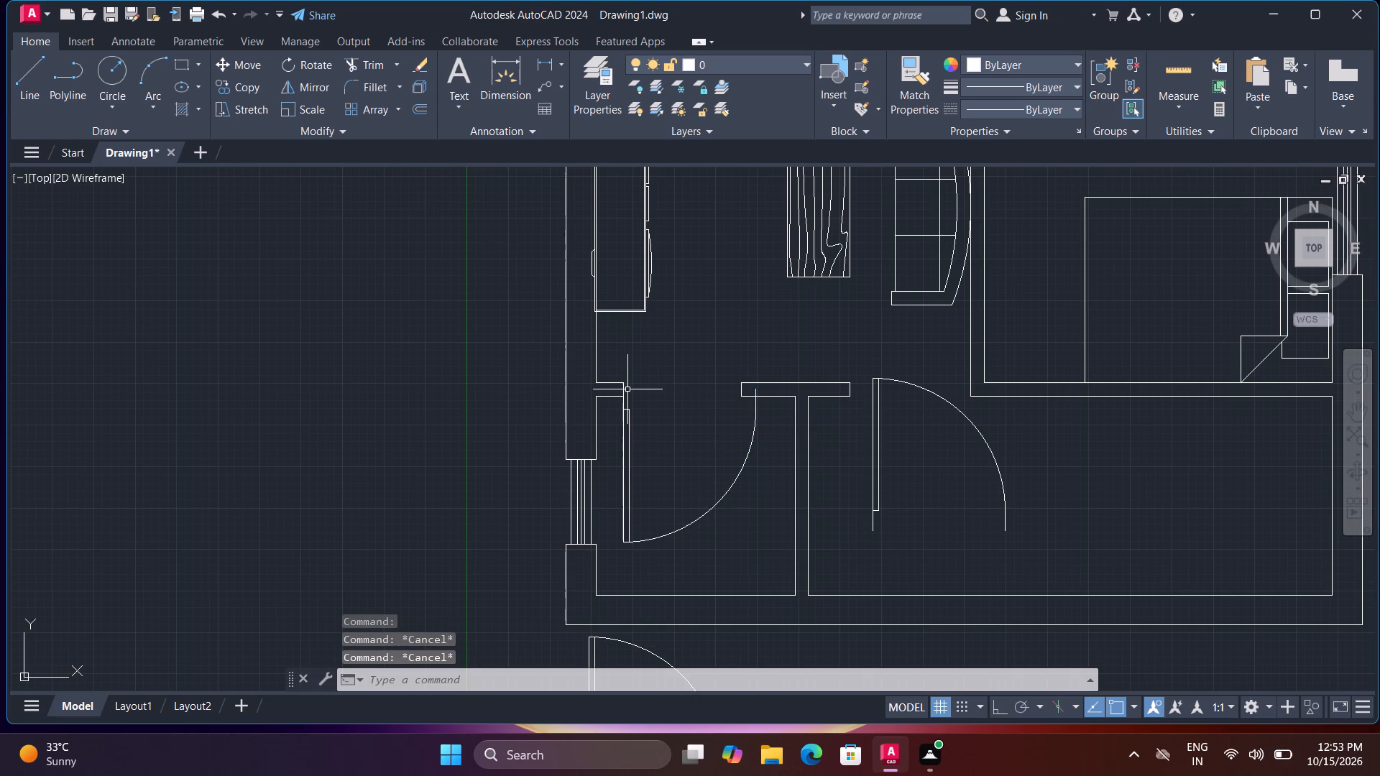
Scale the bottom-left room's door down freehand from its hinge-side jamb end on the left wall stub.
{"action": "type", "text": "sc"}
{"action": "key", "text": "space"}
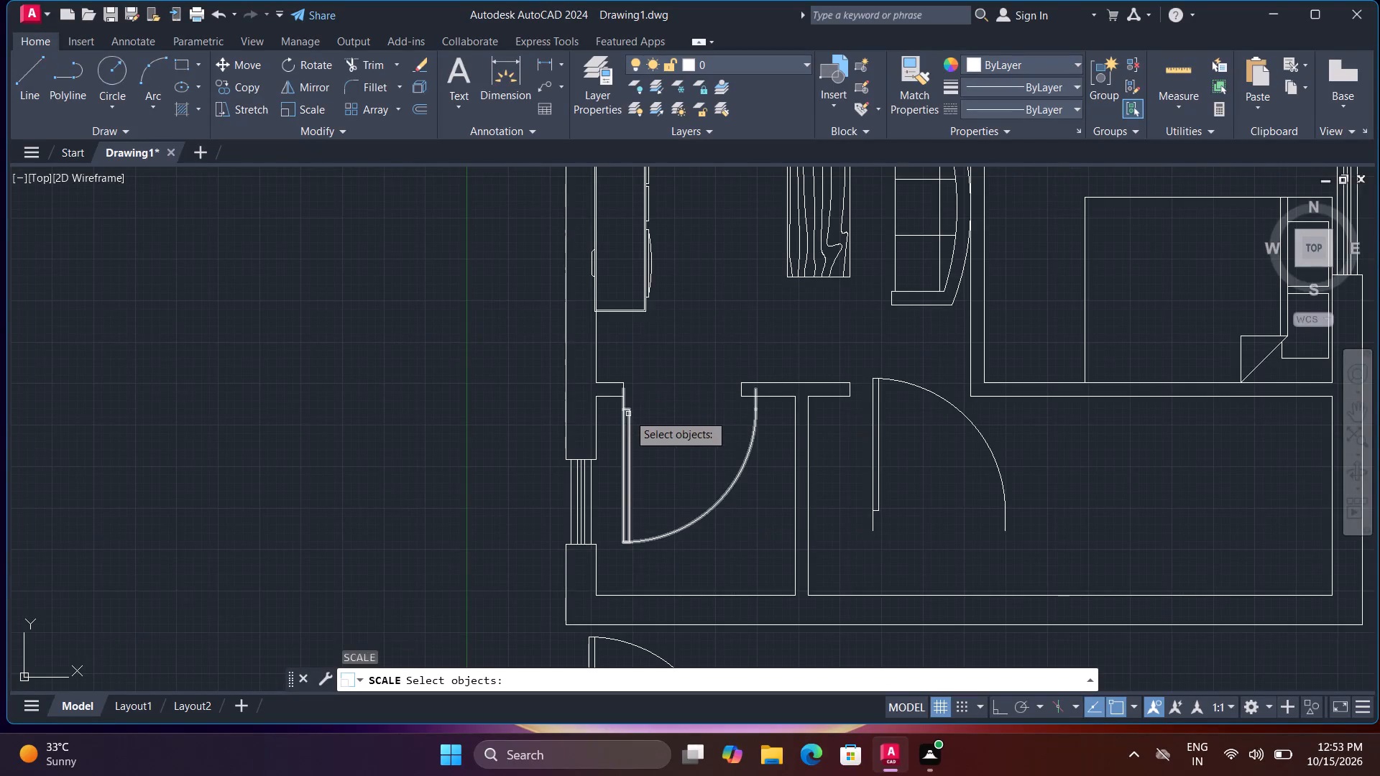
{"action": "left_click", "coordinate": [629, 414]}
{"action": "key", "text": "space"}
{"action": "left_click", "coordinate": [626, 389]}
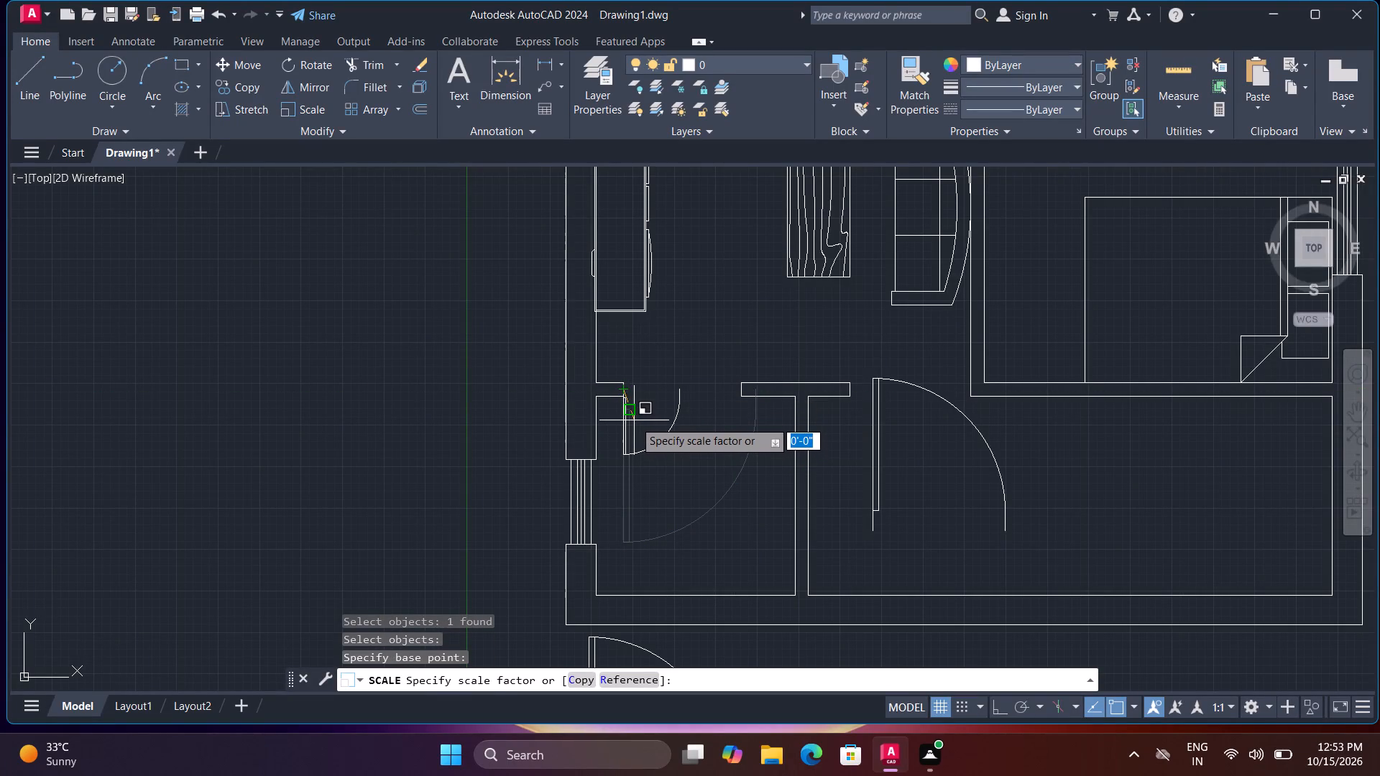
{"action": "left_click", "coordinate": [634, 420]}
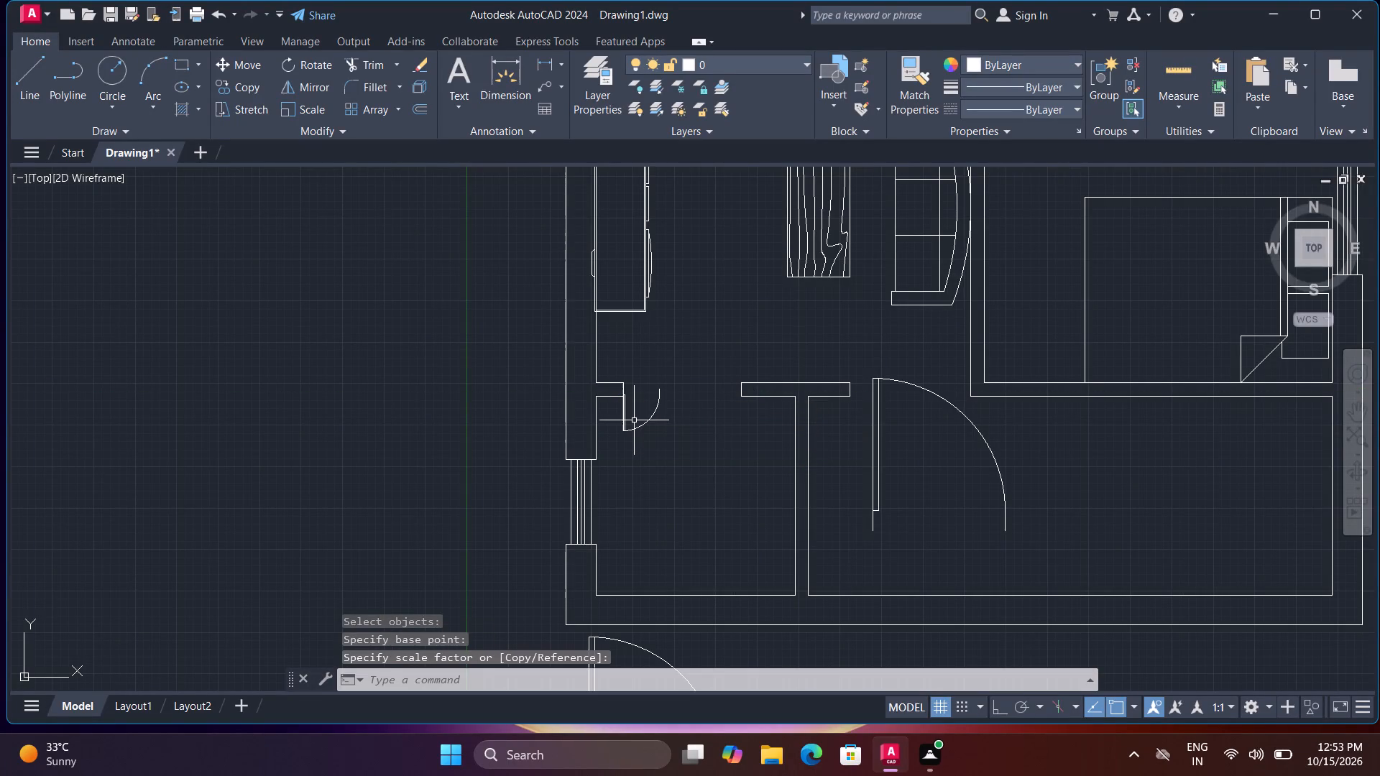
Scale the same door up freehand from its jamb end on the wall stub so it spans about half the opening.
{"action": "scroll", "coordinate": [645, 432], "scroll_direction": "up", "scroll_amount": 1}
{"action": "key", "text": "space"}
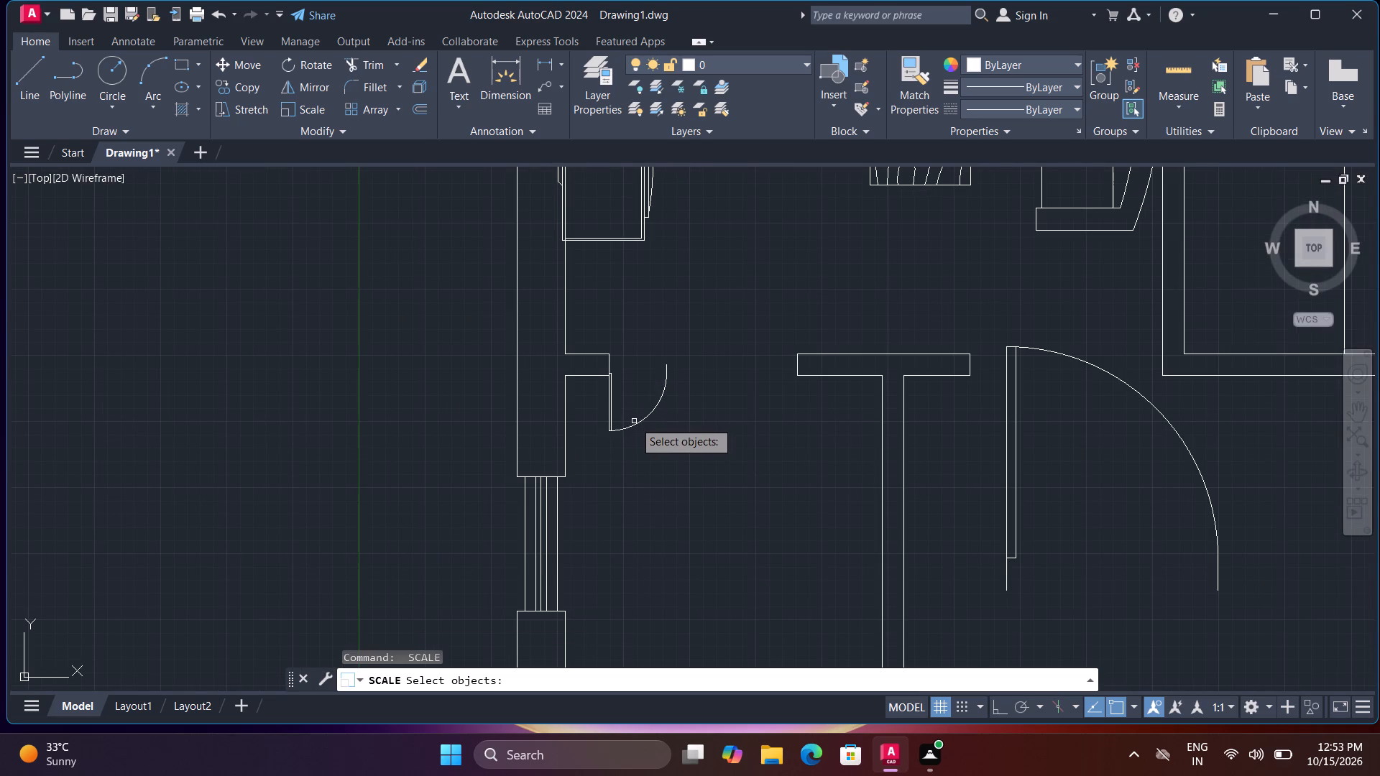
{"action": "left_click", "coordinate": [635, 422]}
{"action": "key", "text": "space"}
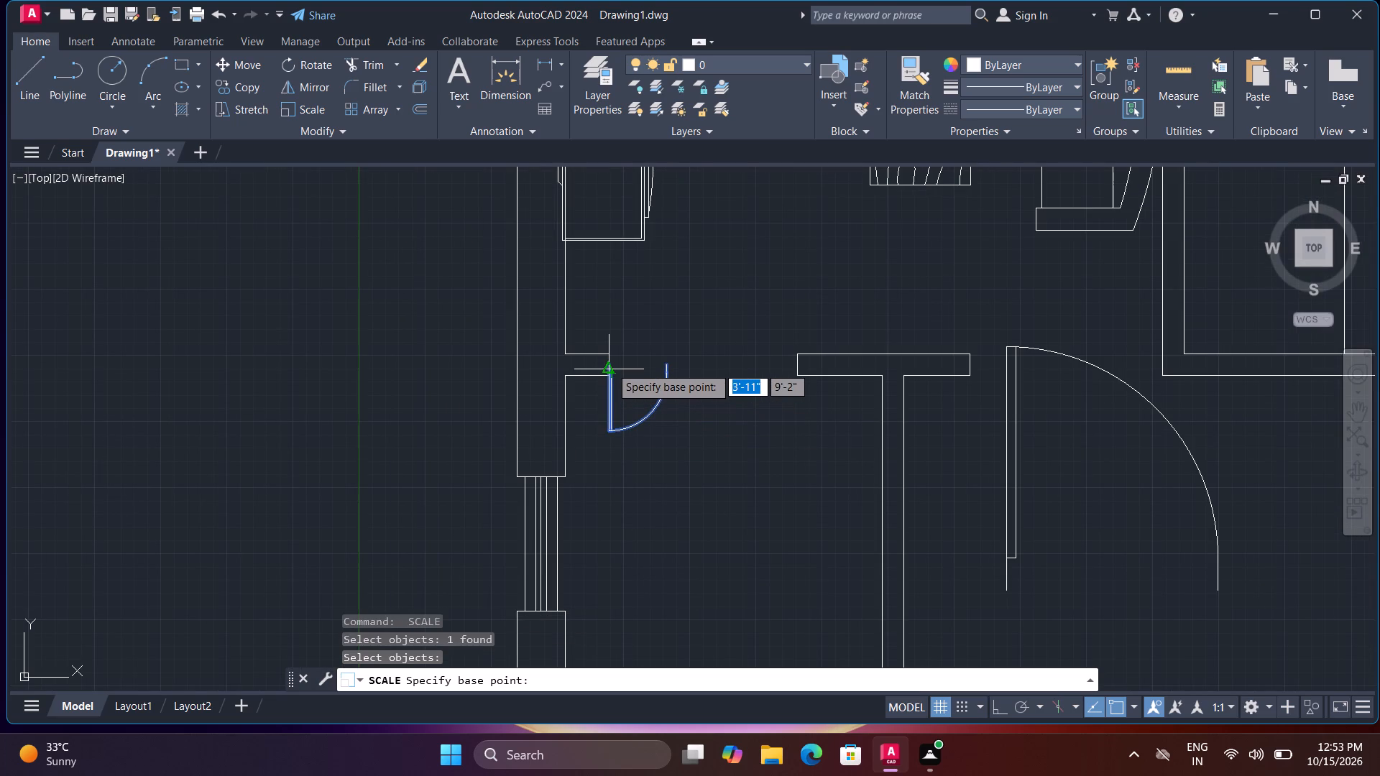
{"action": "left_click", "coordinate": [610, 363]}
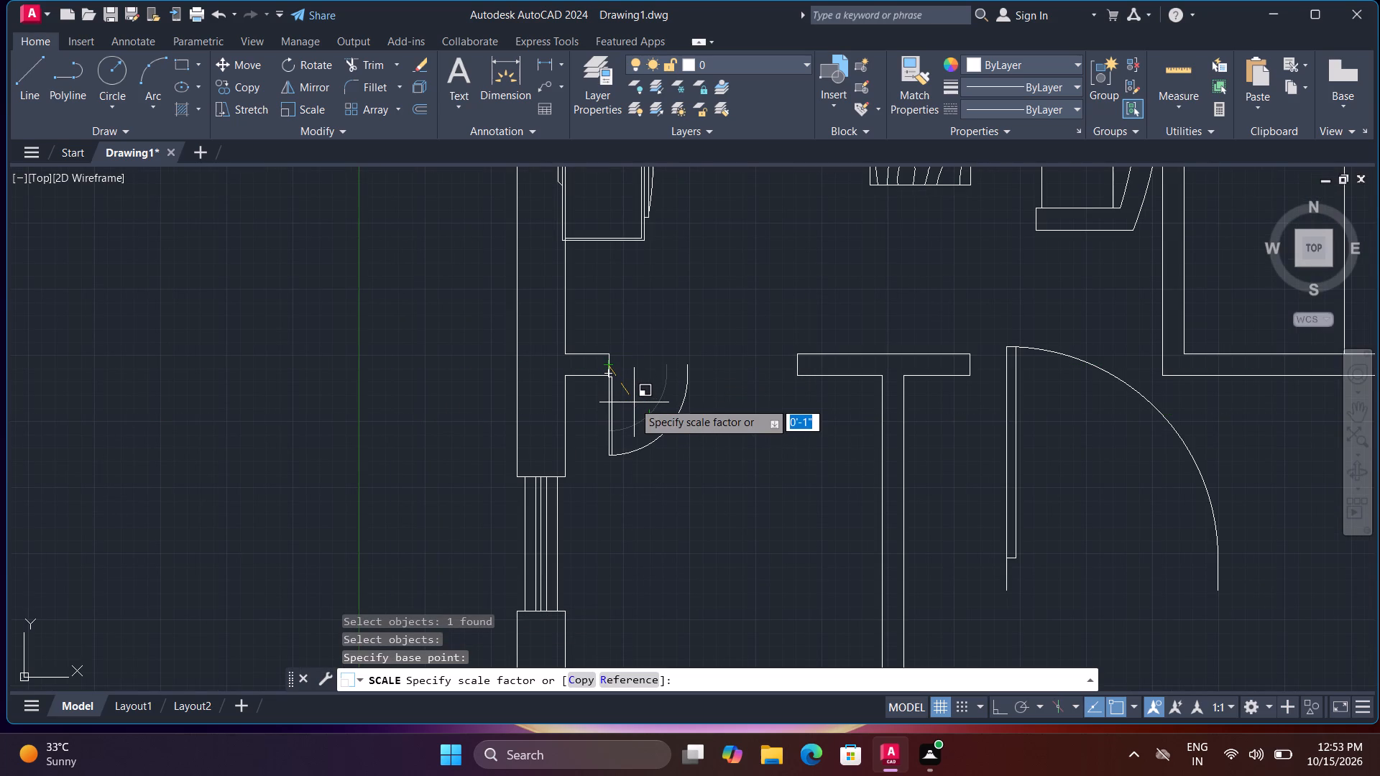
{"action": "scroll", "coordinate": [633, 401], "scroll_direction": "up", "scroll_amount": 3}
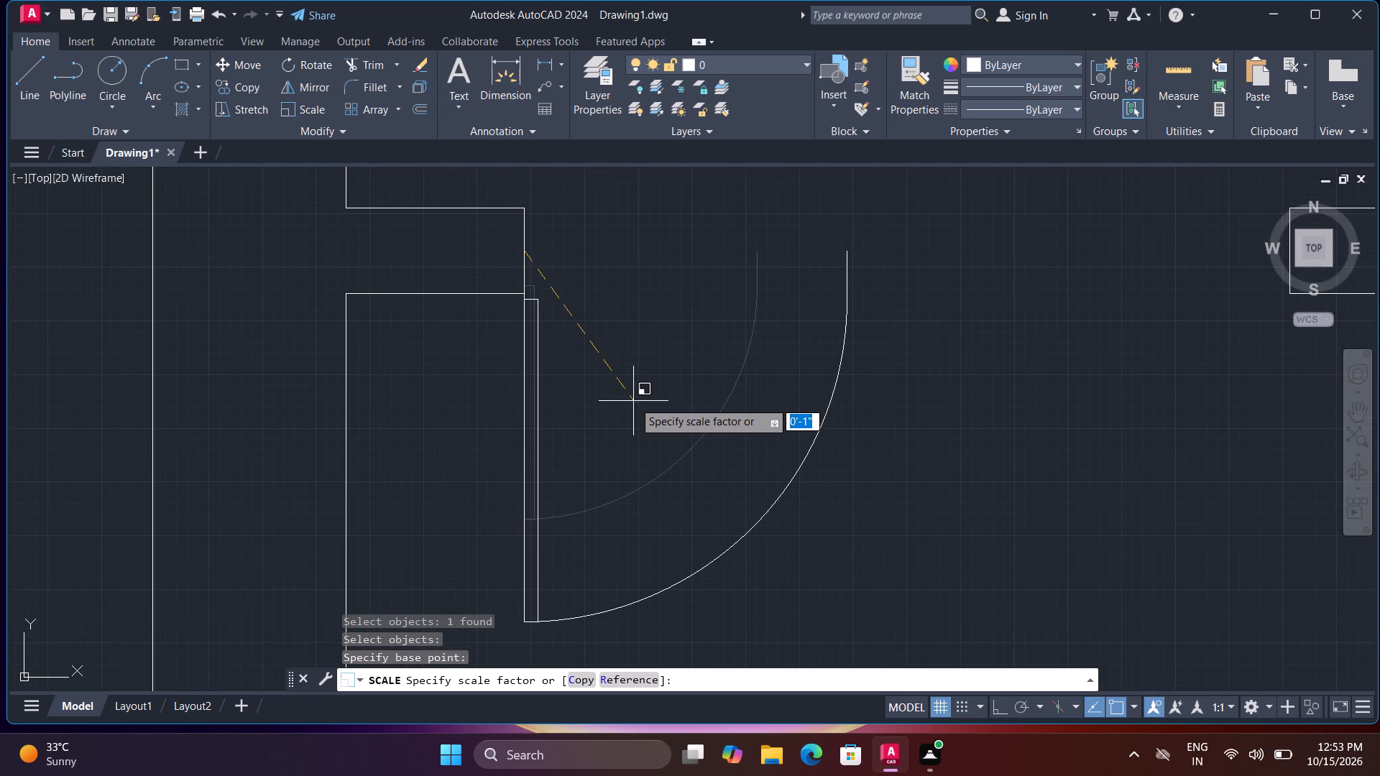
{"action": "scroll", "coordinate": [635, 402], "scroll_direction": "down", "scroll_amount": 2}
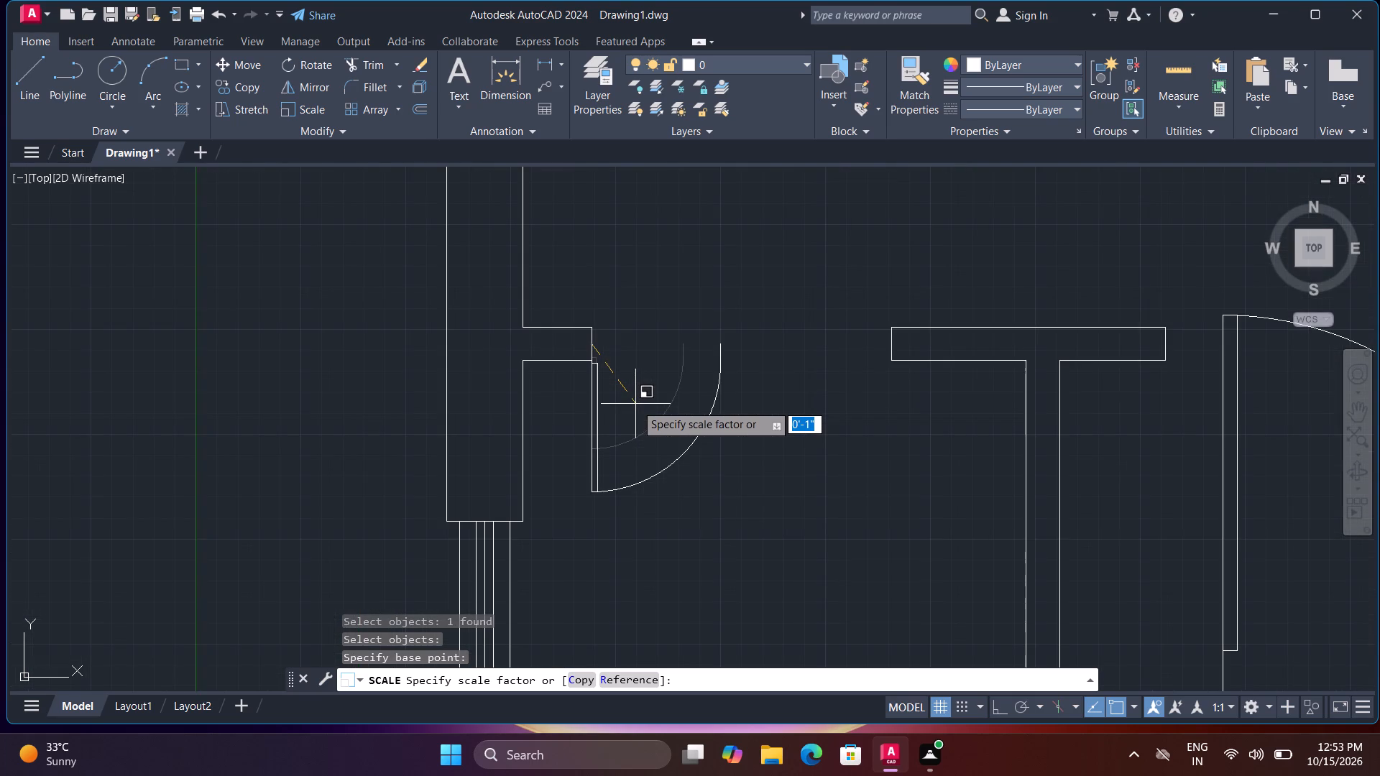
{"action": "scroll", "coordinate": [635, 404], "scroll_direction": "down", "scroll_amount": 2}
{"action": "scroll", "coordinate": [635, 404], "scroll_direction": "up", "scroll_amount": 2}
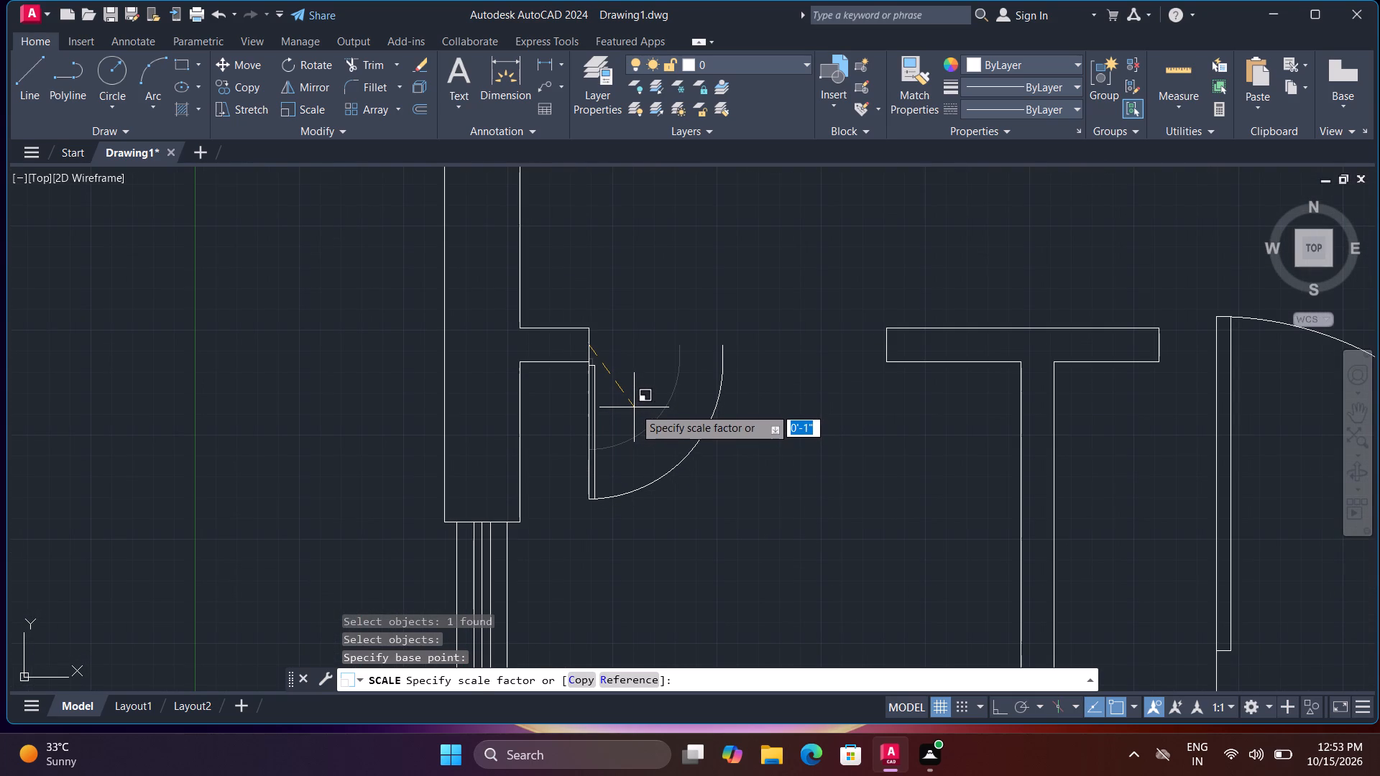
{"action": "left_click", "coordinate": [634, 407]}
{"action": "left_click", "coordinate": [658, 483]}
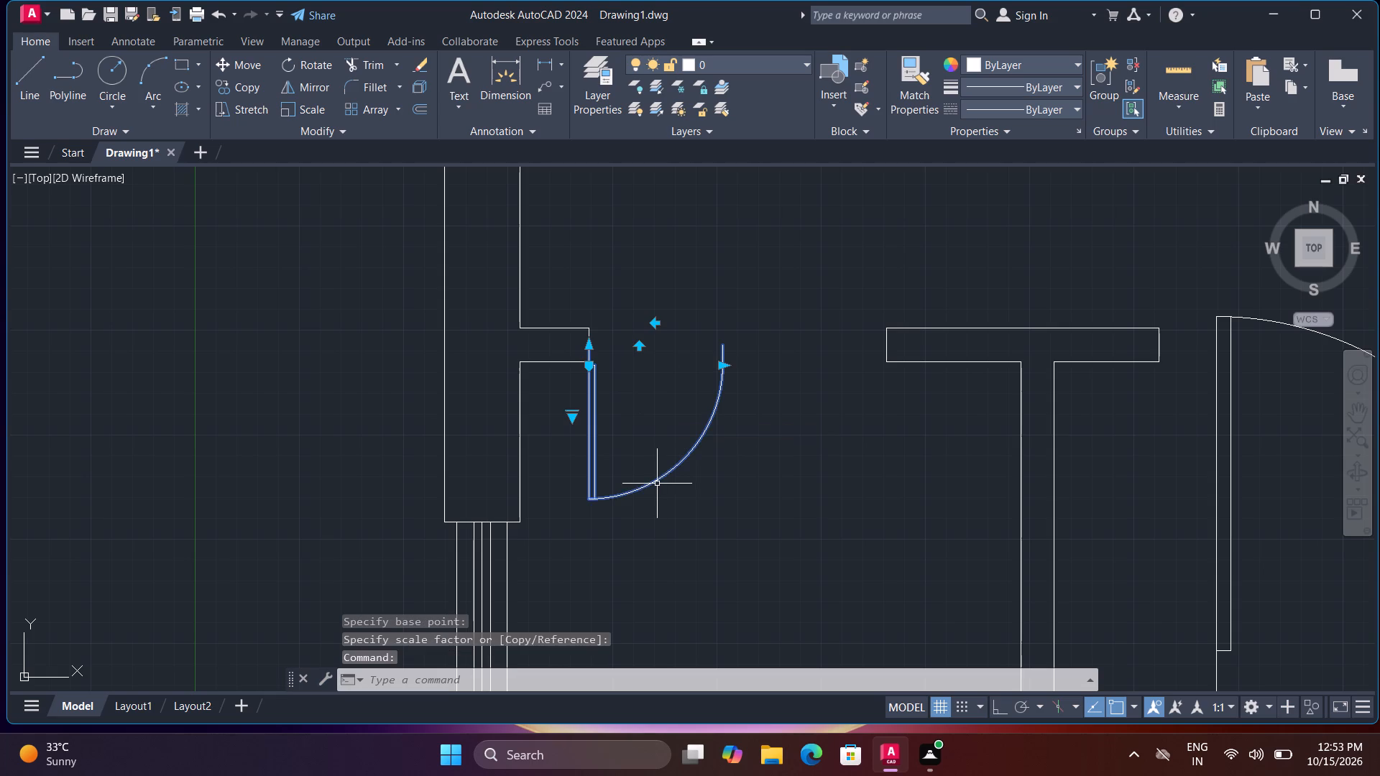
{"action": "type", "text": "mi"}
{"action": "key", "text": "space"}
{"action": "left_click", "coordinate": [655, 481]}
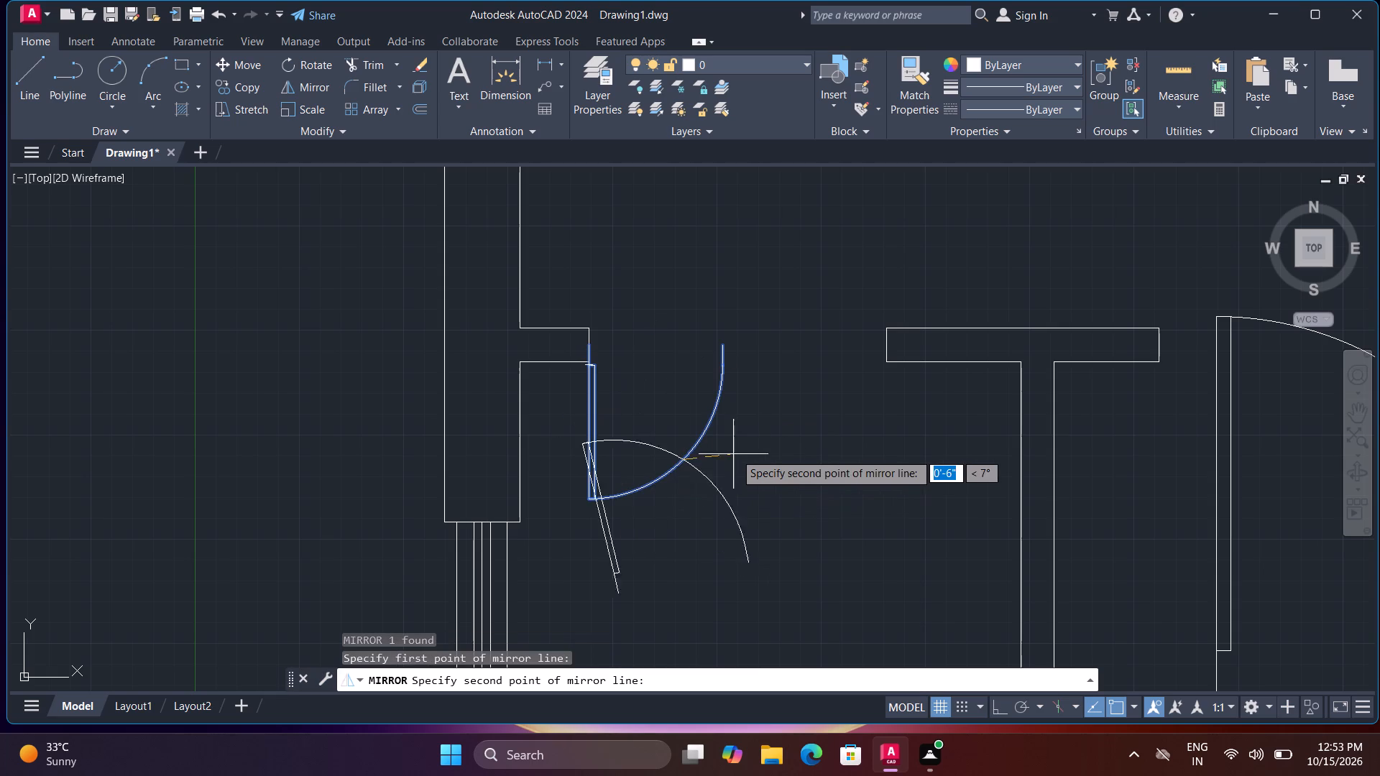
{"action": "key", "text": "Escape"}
Mirror the small door about a vertical line through its free jamb end, keeping the source, to form a double door.
{"action": "key", "text": "space"}
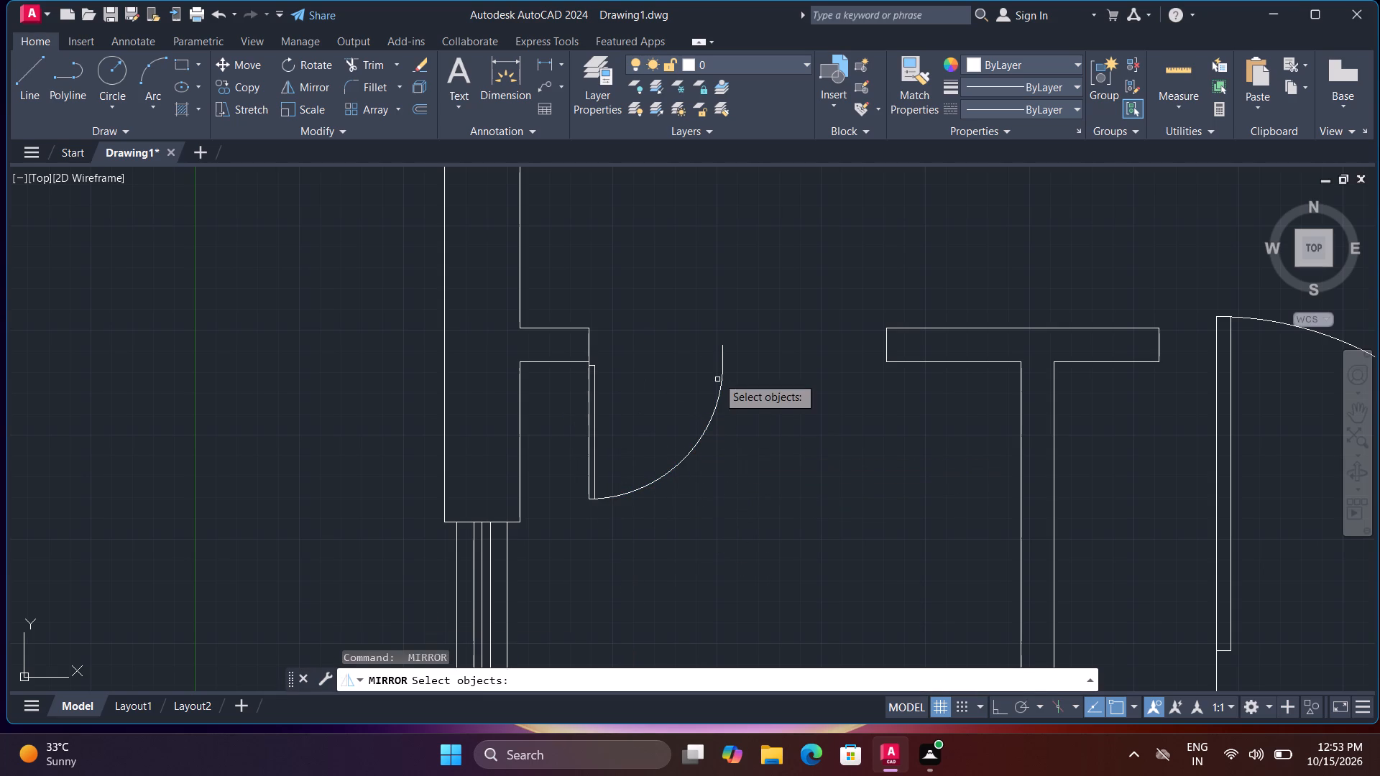
{"action": "left_click", "coordinate": [722, 351]}
{"action": "key", "text": "space"}
{"action": "left_click", "coordinate": [724, 354]}
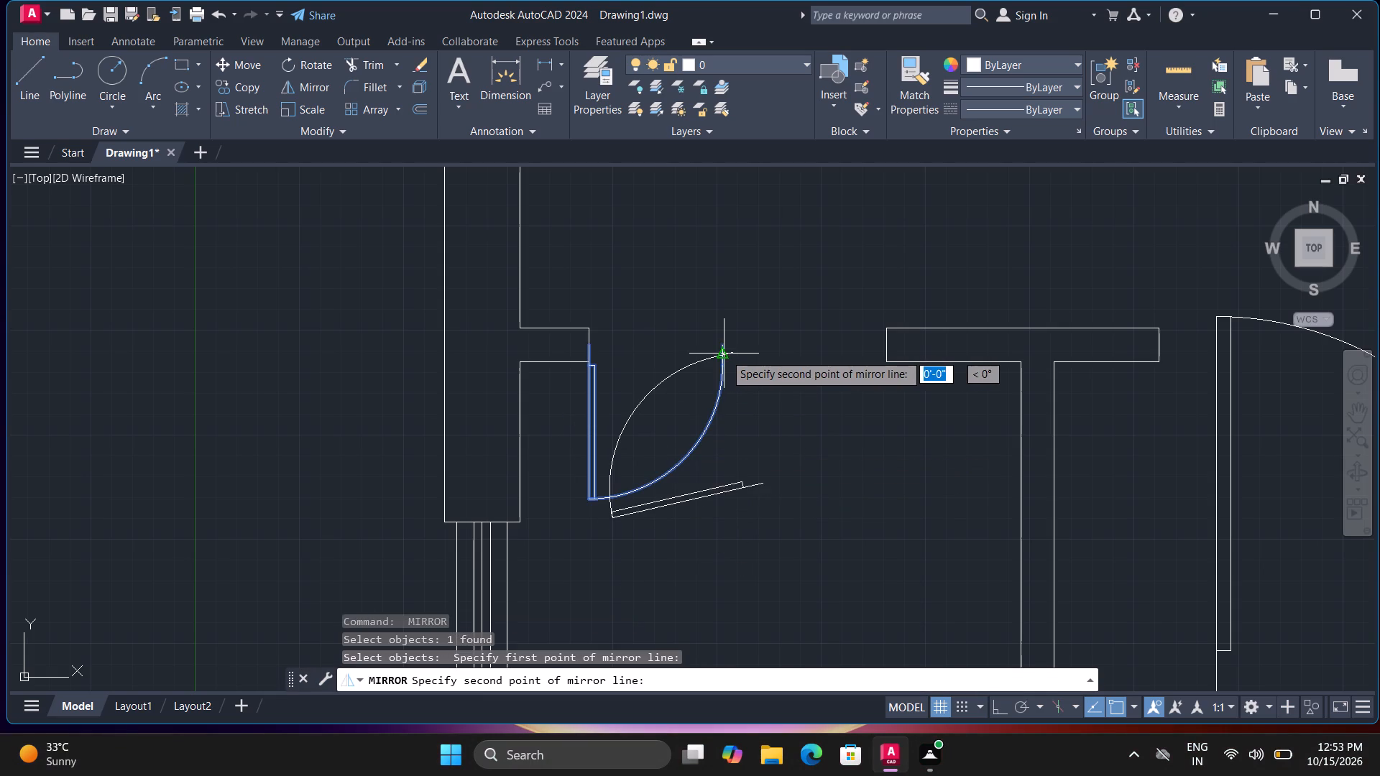
{"action": "left_click", "coordinate": [718, 428]}
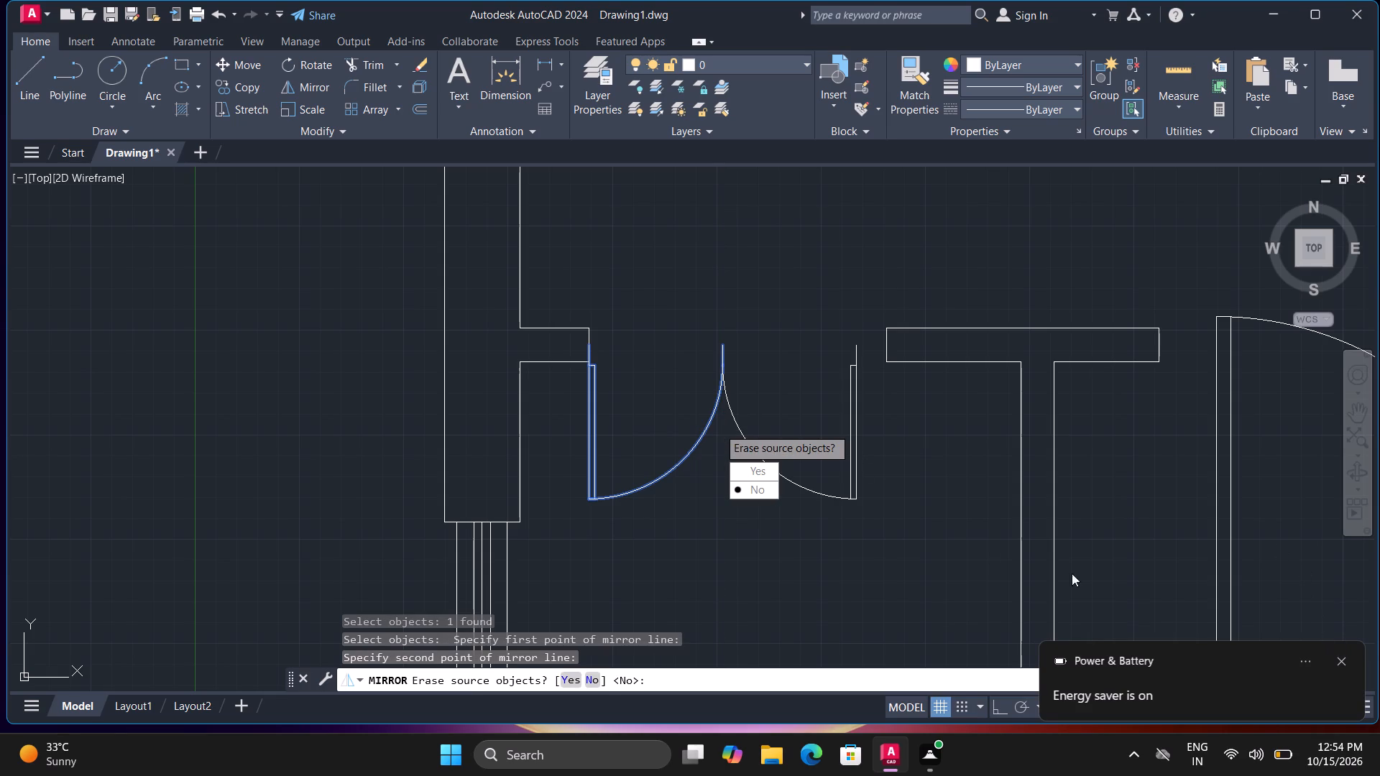
{"action": "key", "text": "n"}
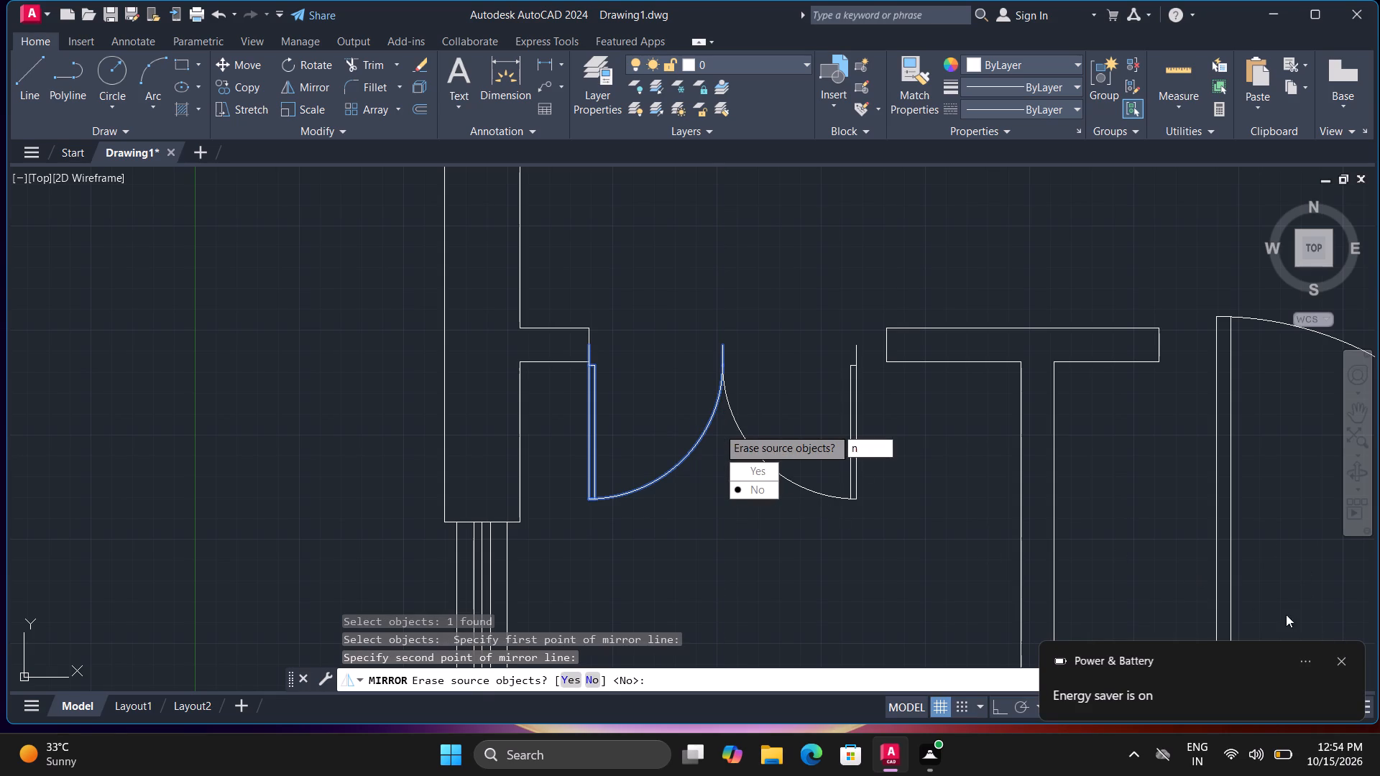
{"action": "key", "text": "space"}
{"action": "left_click", "coordinate": [1347, 659]}
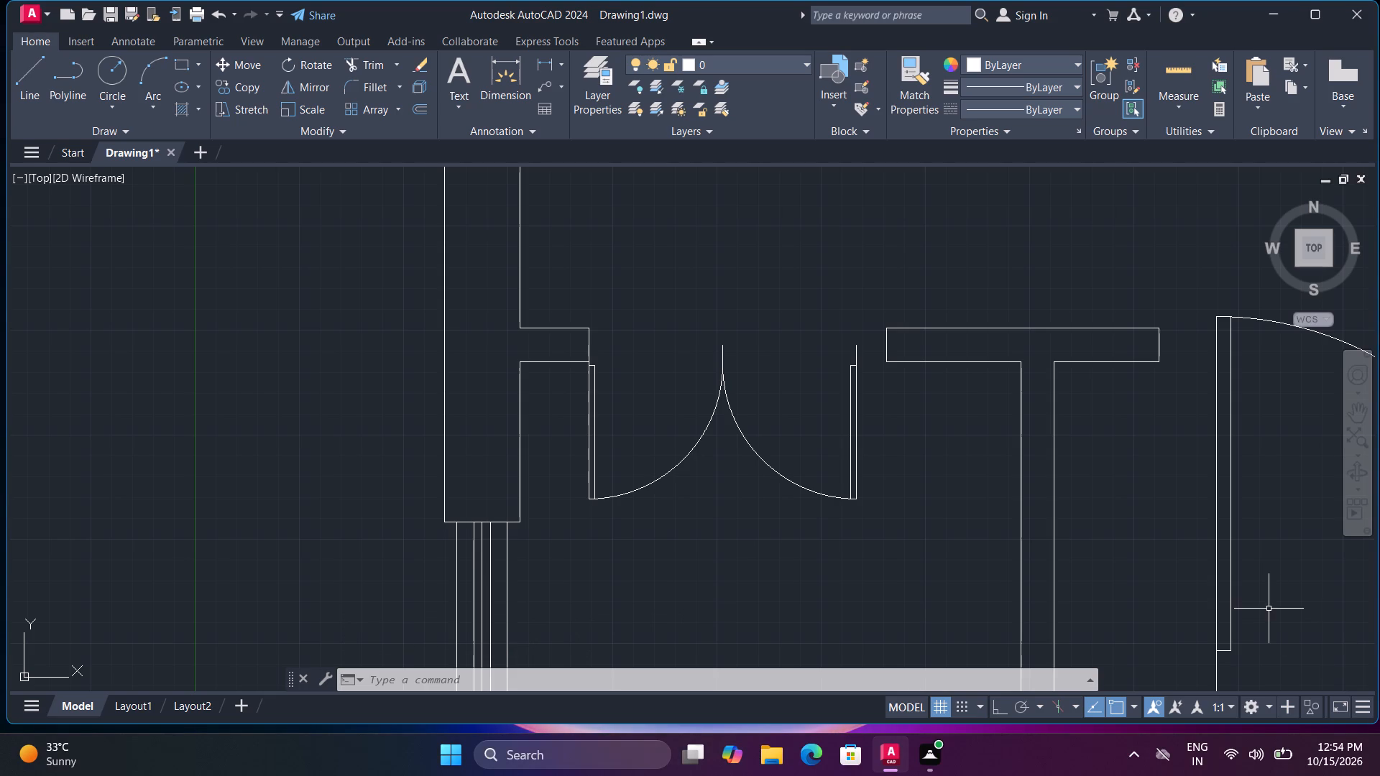
Extend the T-shaped wall's lower line to the mirrored door's jamb and its upper line to the left wall stub.
{"action": "scroll", "coordinate": [923, 410], "scroll_direction": "up", "scroll_amount": 2}
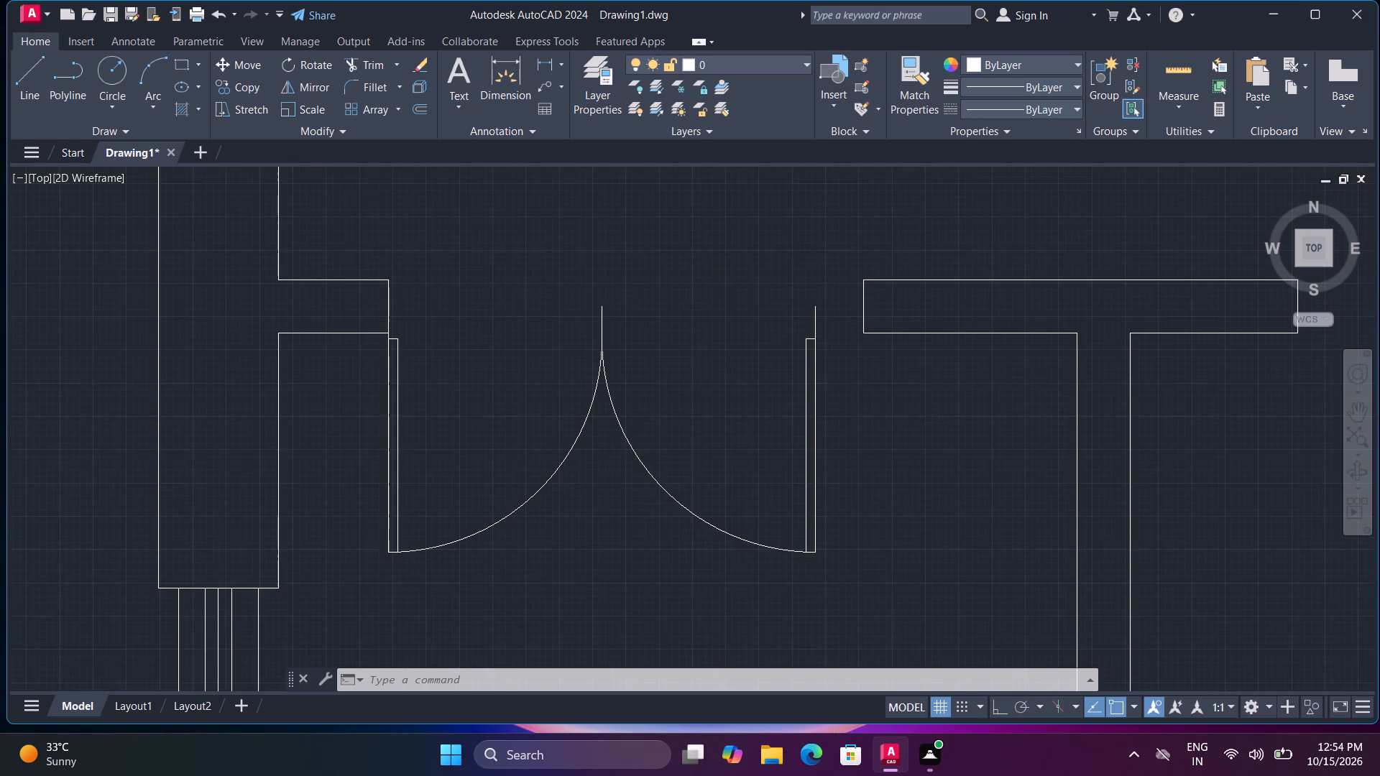
{"action": "scroll", "coordinate": [924, 402], "scroll_direction": "down", "scroll_amount": 1}
{"action": "key", "text": "e"}
{"action": "key", "text": "x"}
{"action": "key", "text": "space"}
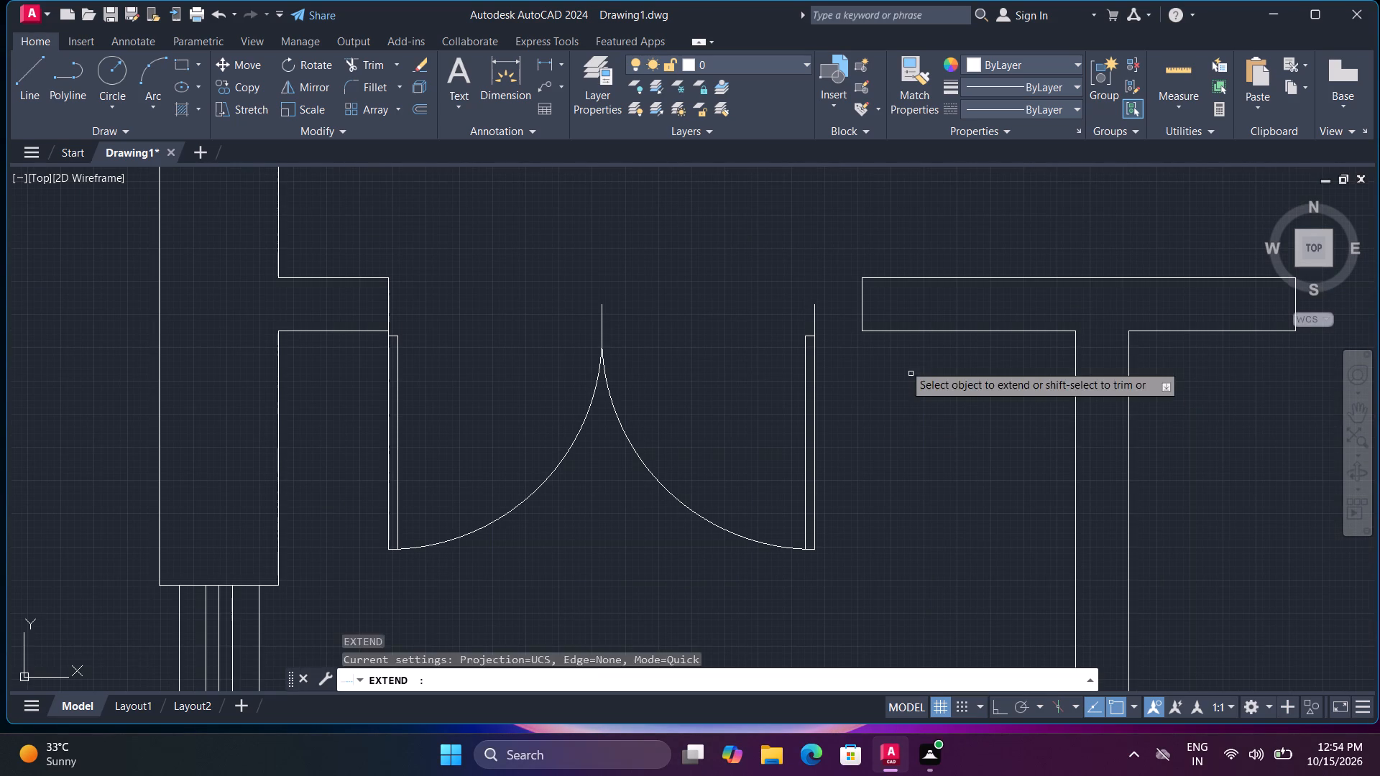
{"action": "left_click", "coordinate": [884, 326]}
{"action": "left_click", "coordinate": [888, 335]}
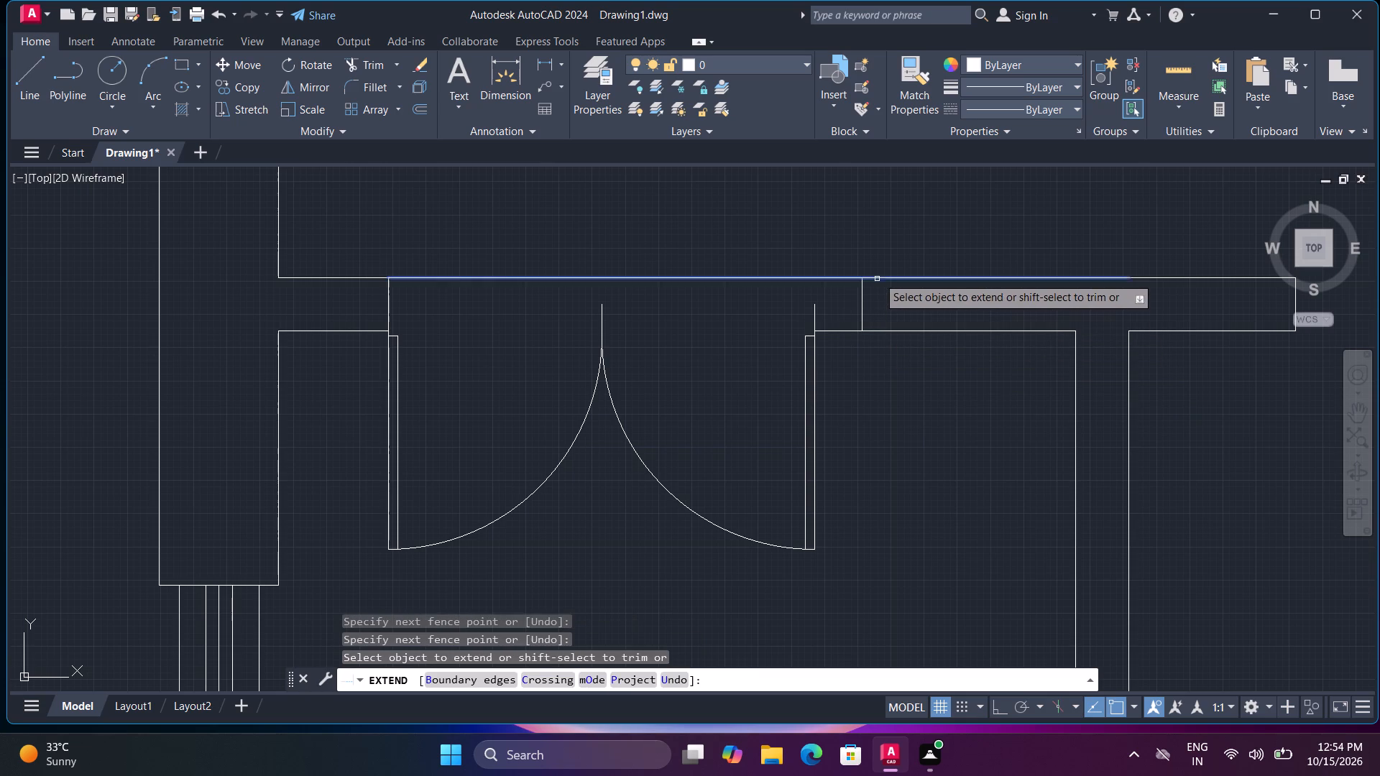
{"action": "left_click", "coordinate": [883, 278]}
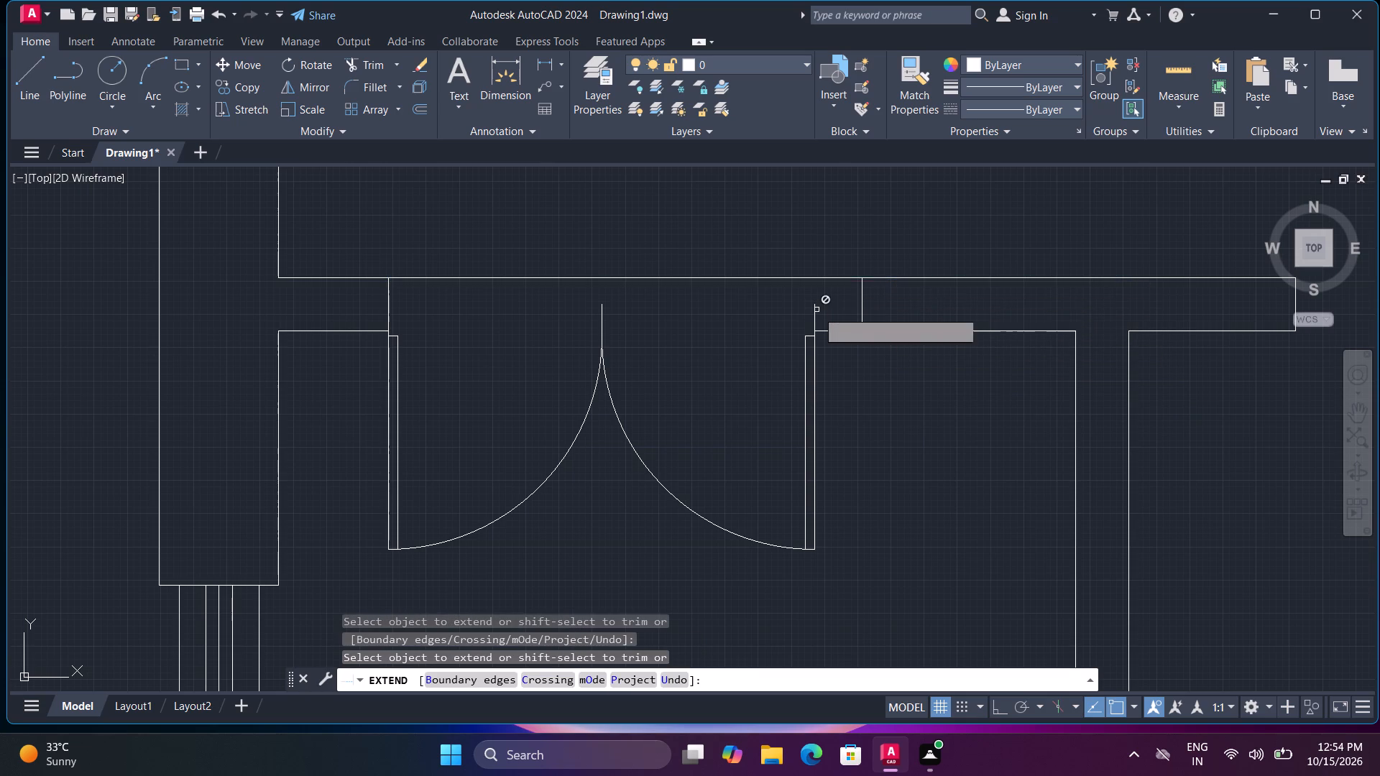
{"action": "type", "text": "`l"}
{"action": "key", "text": "space"}
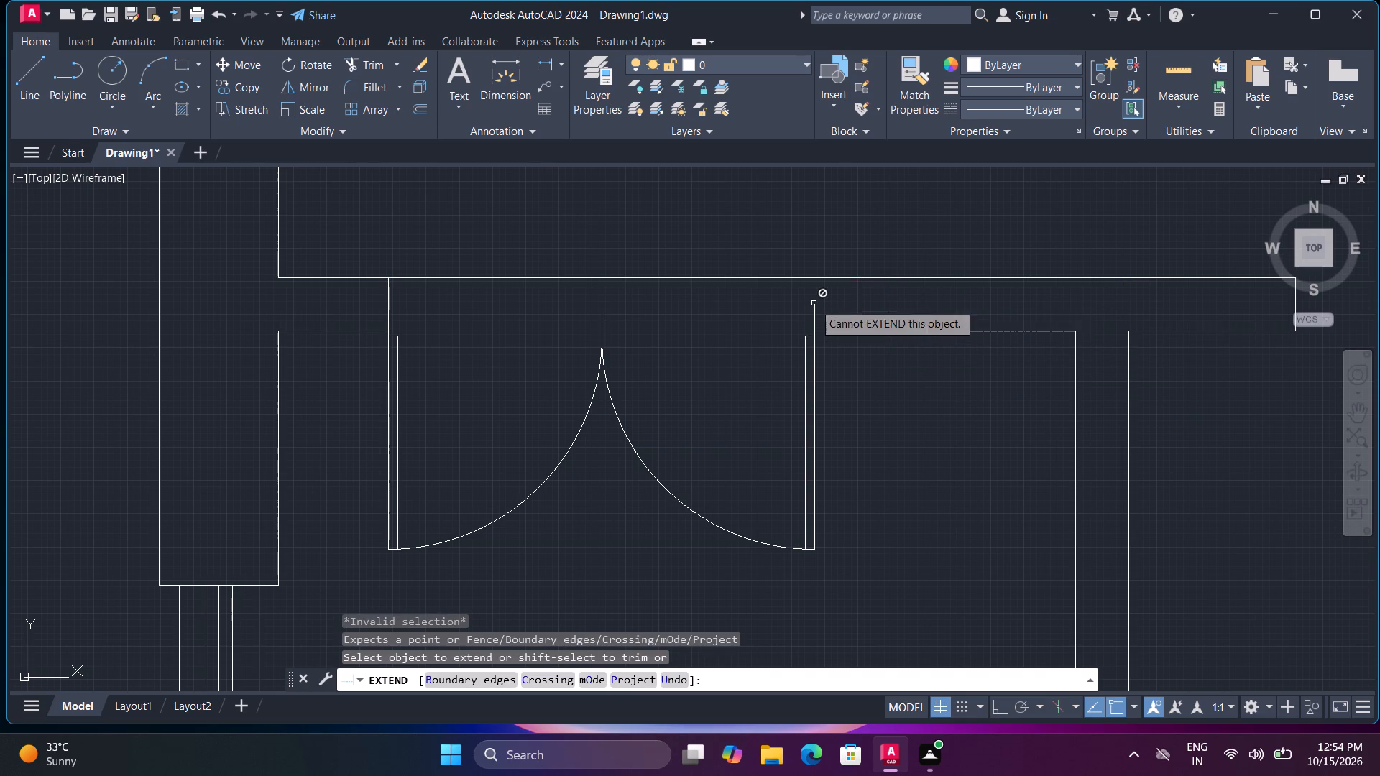
{"action": "key", "text": "Escape"}
Draw a vertical line from the mirrored door's upper jamb end to a point above the wall's upper line.
{"action": "key", "text": "l"}
{"action": "key", "text": "space"}
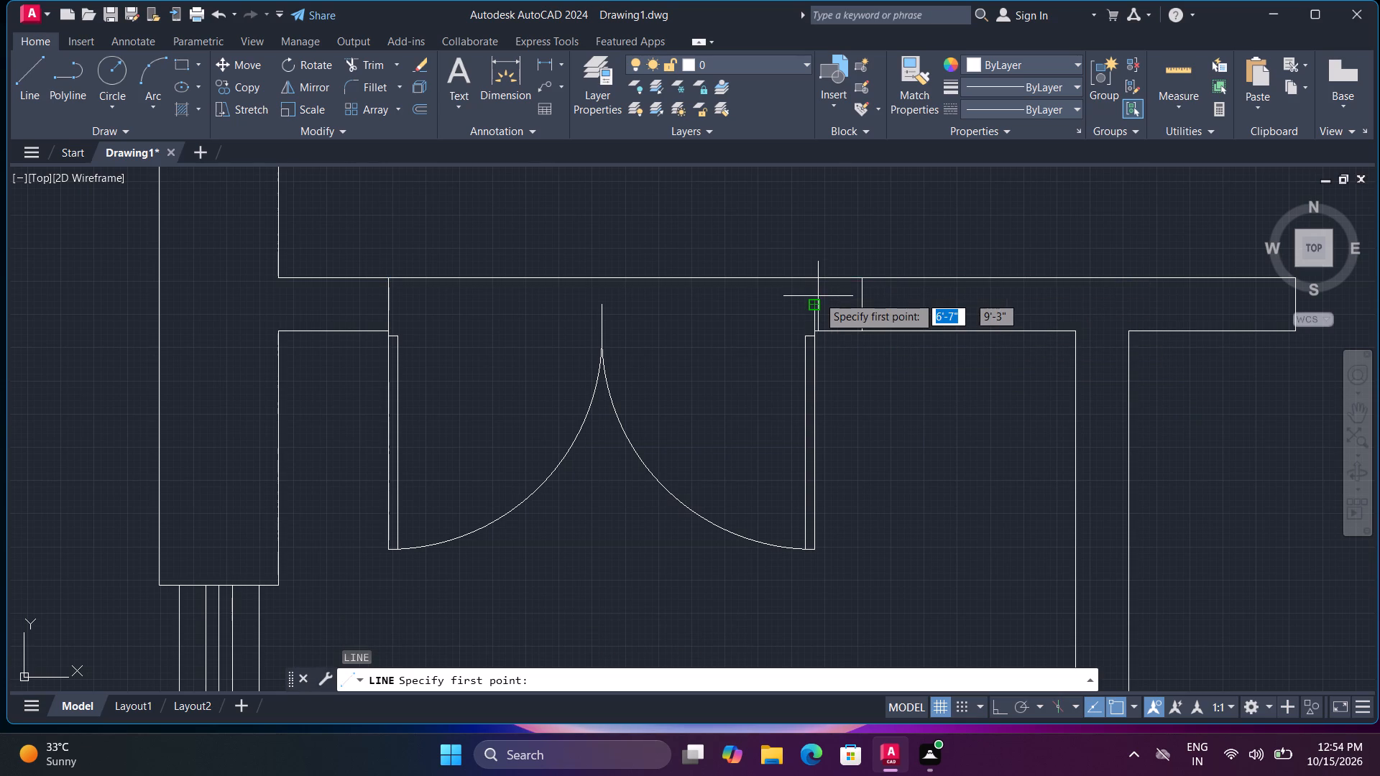
{"action": "left_click", "coordinate": [816, 304]}
{"action": "left_click", "coordinate": [818, 233]}
{"action": "key", "text": "space"}
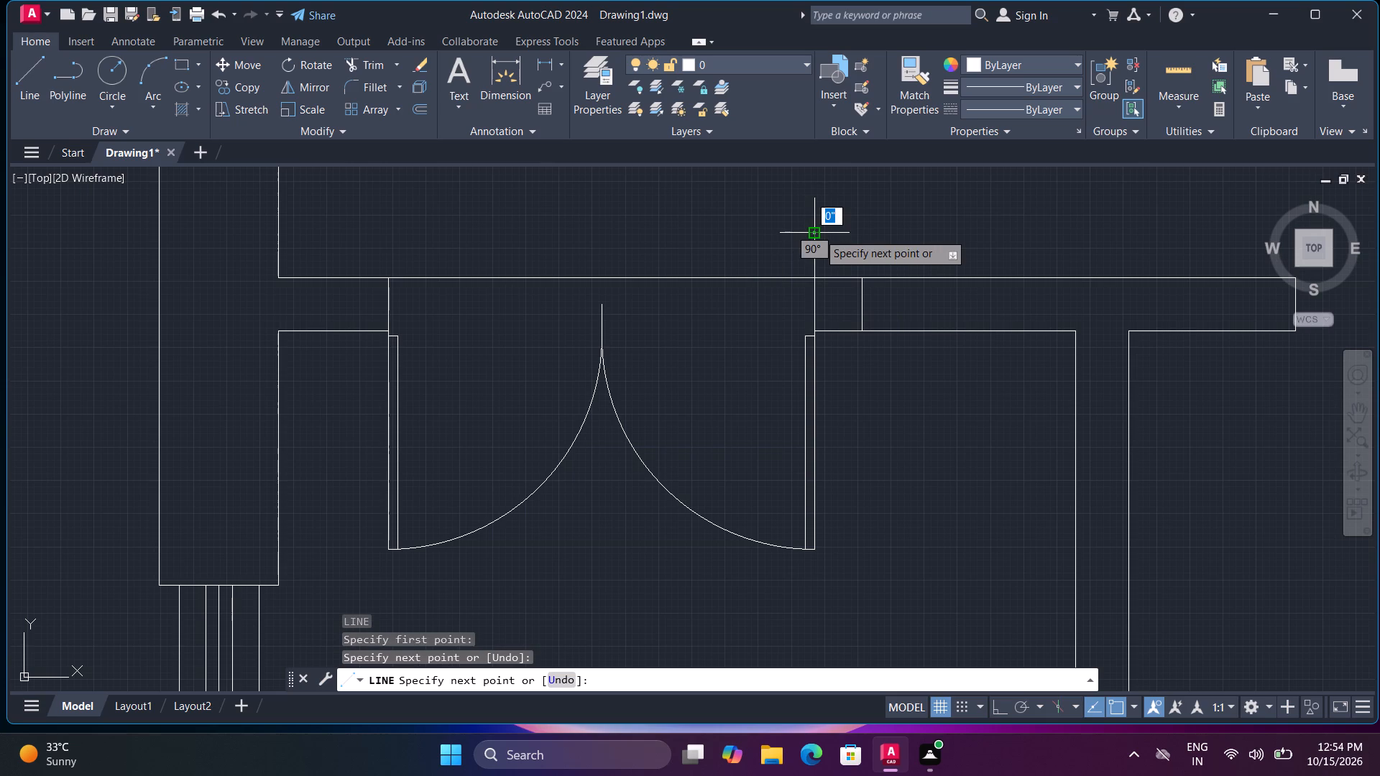
Trim the vertical line's excess above the wall and the wall line crossing the double-door opening.
{"action": "type", "text": "tr"}
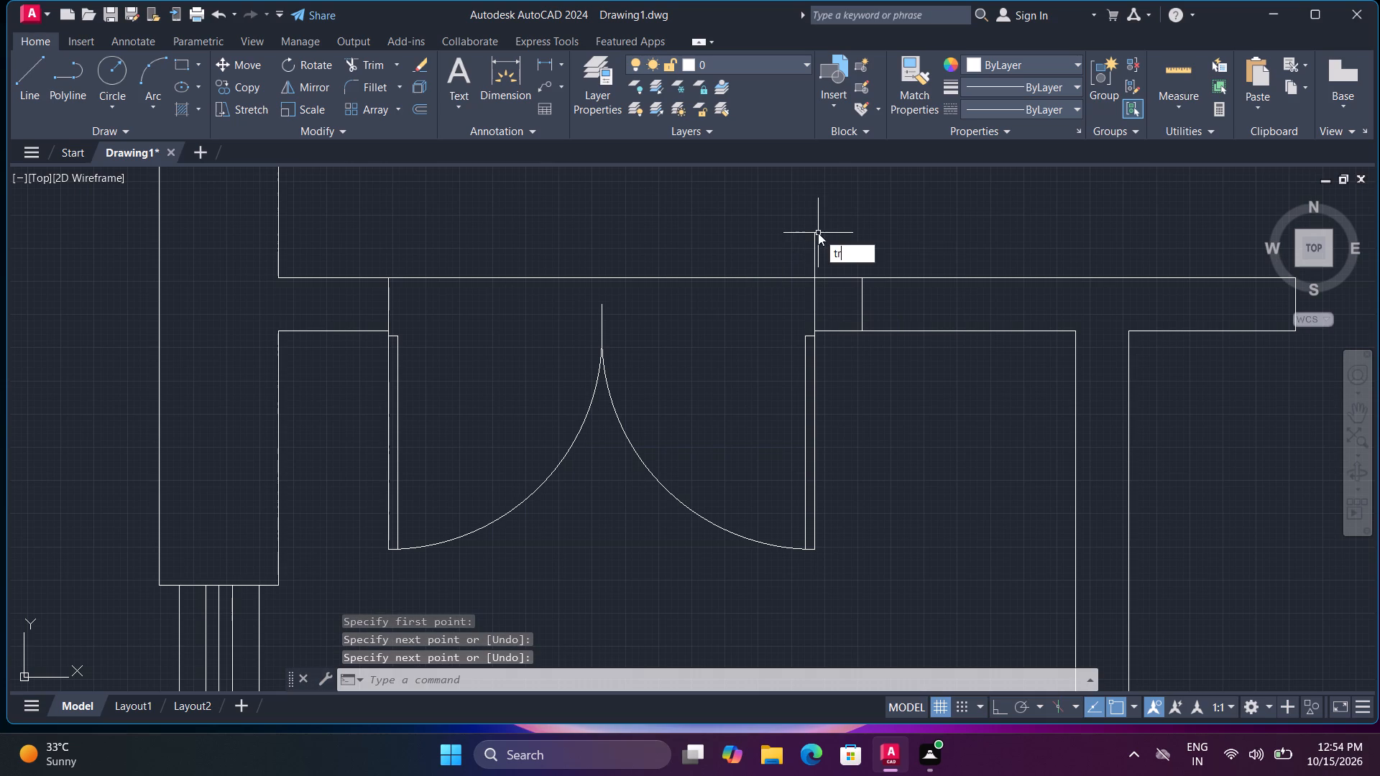
{"action": "key", "text": "space"}
{"action": "left_click", "coordinate": [805, 248]}
{"action": "left_click", "coordinate": [828, 251]}
{"action": "left_click", "coordinate": [793, 262]}
{"action": "left_click", "coordinate": [773, 318]}
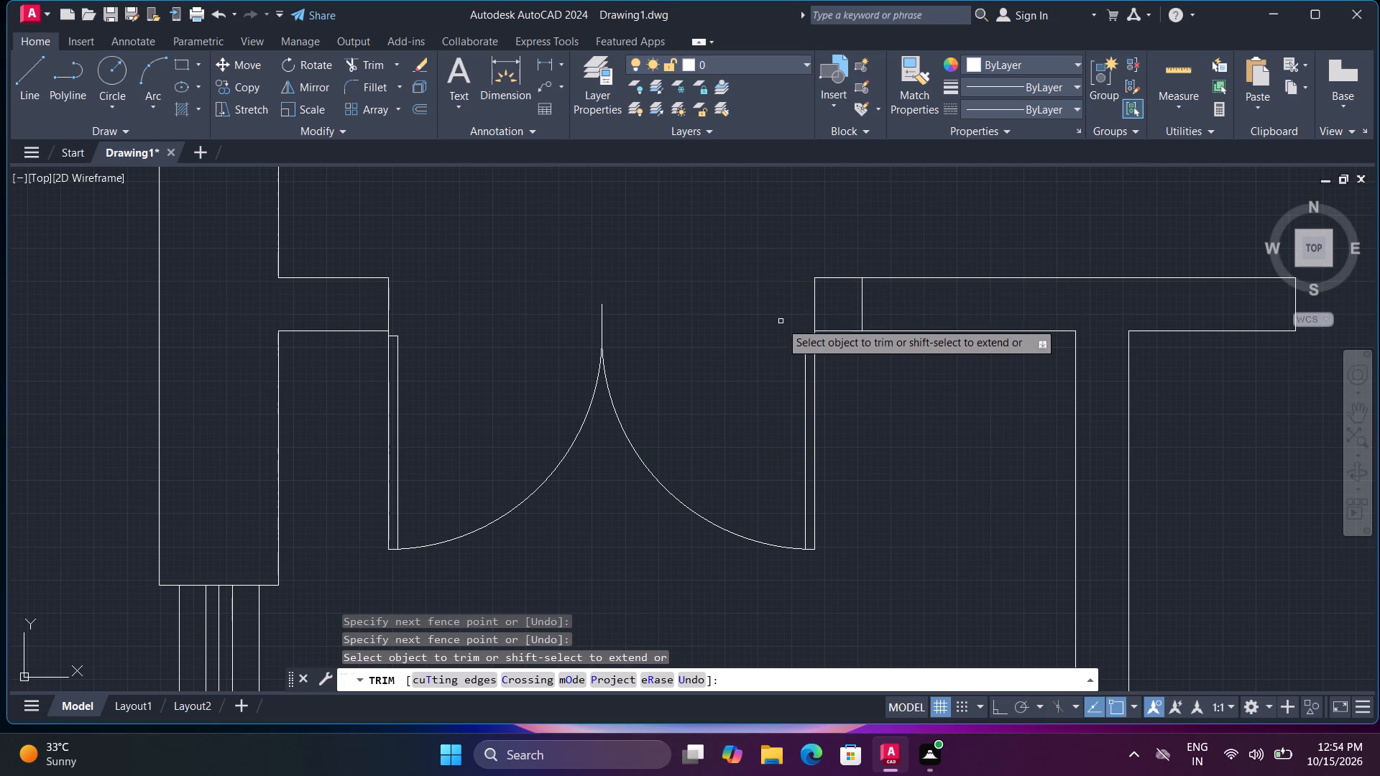
{"action": "scroll", "coordinate": [784, 330], "scroll_direction": "down", "scroll_amount": 3}
{"action": "key", "text": "1"}
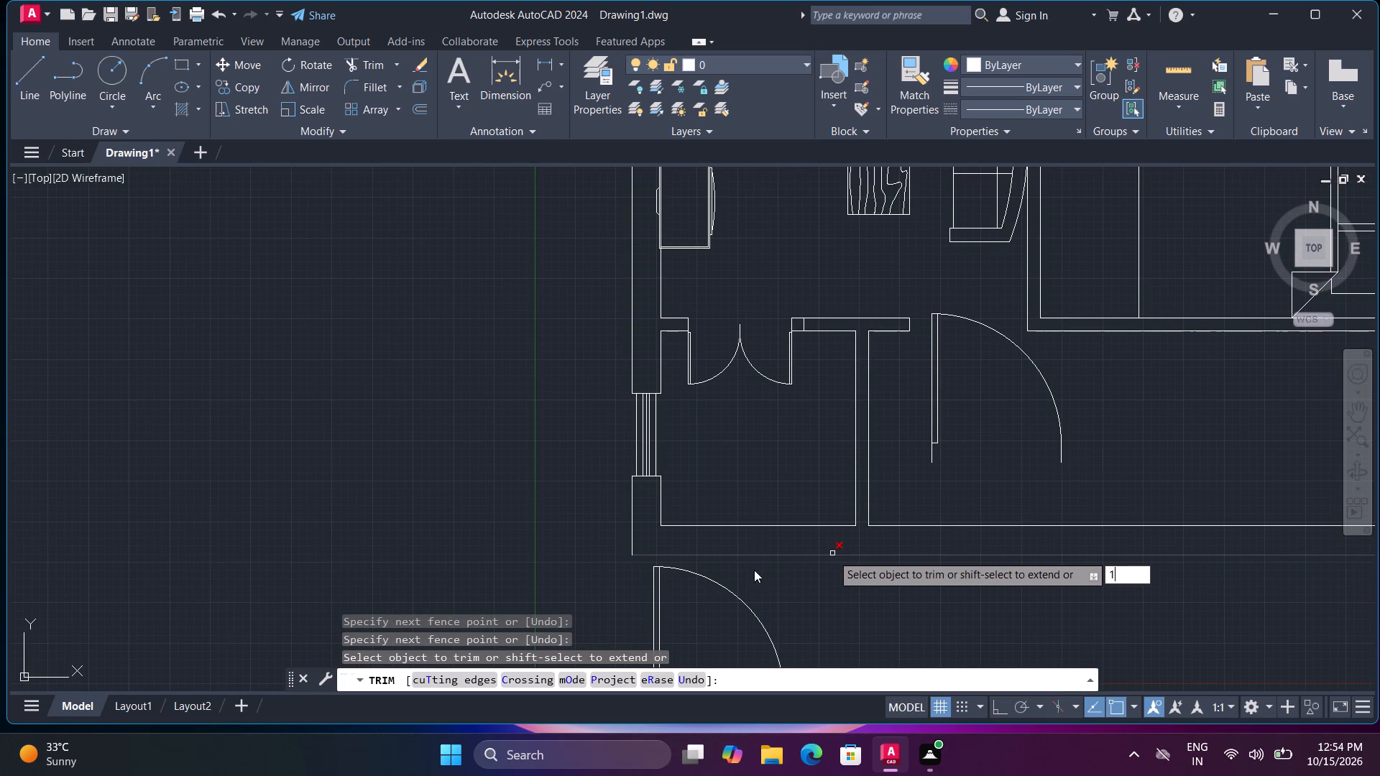
{"action": "key", "text": "1"}
{"action": "key", "text": "Escape"}
{"action": "key", "text": "1"}
{"action": "key", "text": "Escape"}
Delete the leftover door below the bottom exterior wall.
{"action": "left_click", "coordinate": [742, 599]}
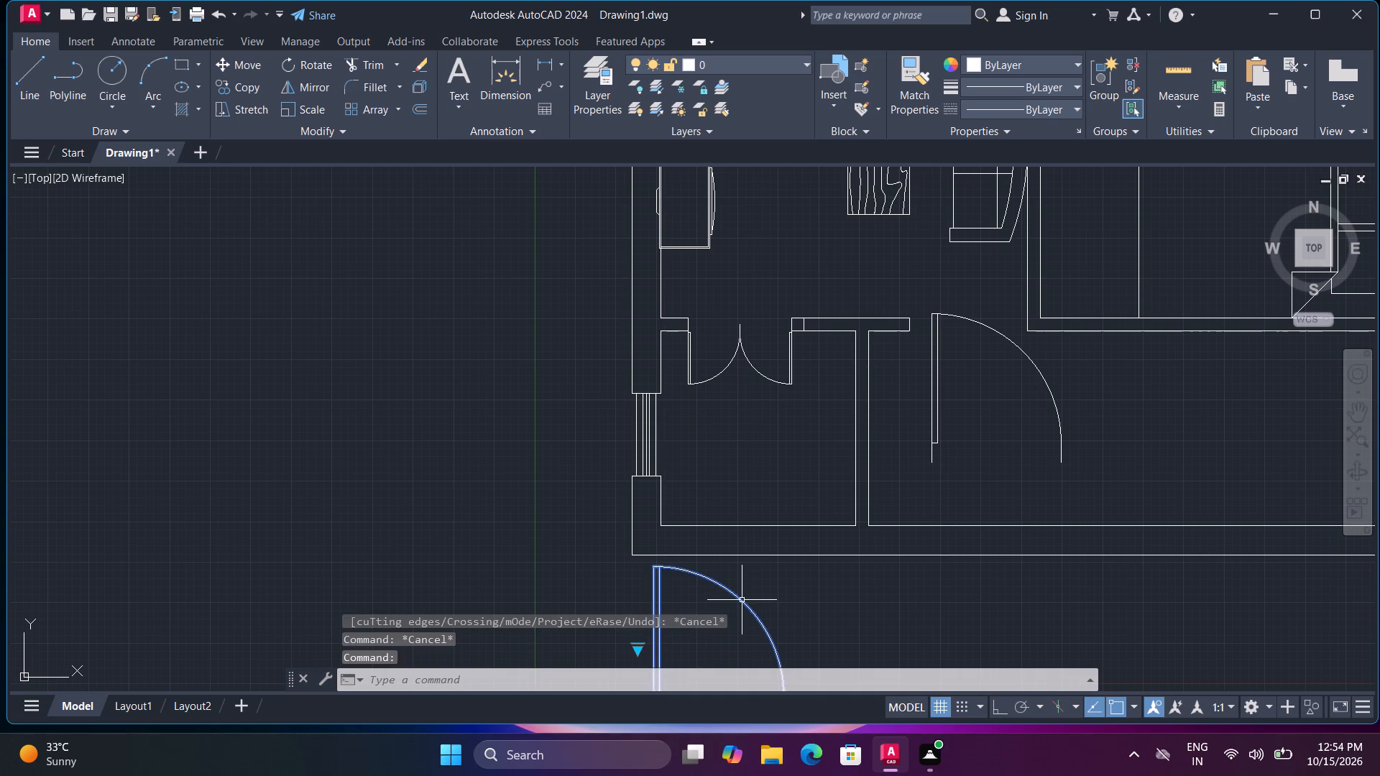
{"action": "key", "text": "Delete"}
Move the single door upward so it spans the opening between the T-shaped wall and the bedroom's lower-left corner.
{"action": "middle_click_drag", "start_coordinate": [1037, 446], "coordinate": [950, 532]}
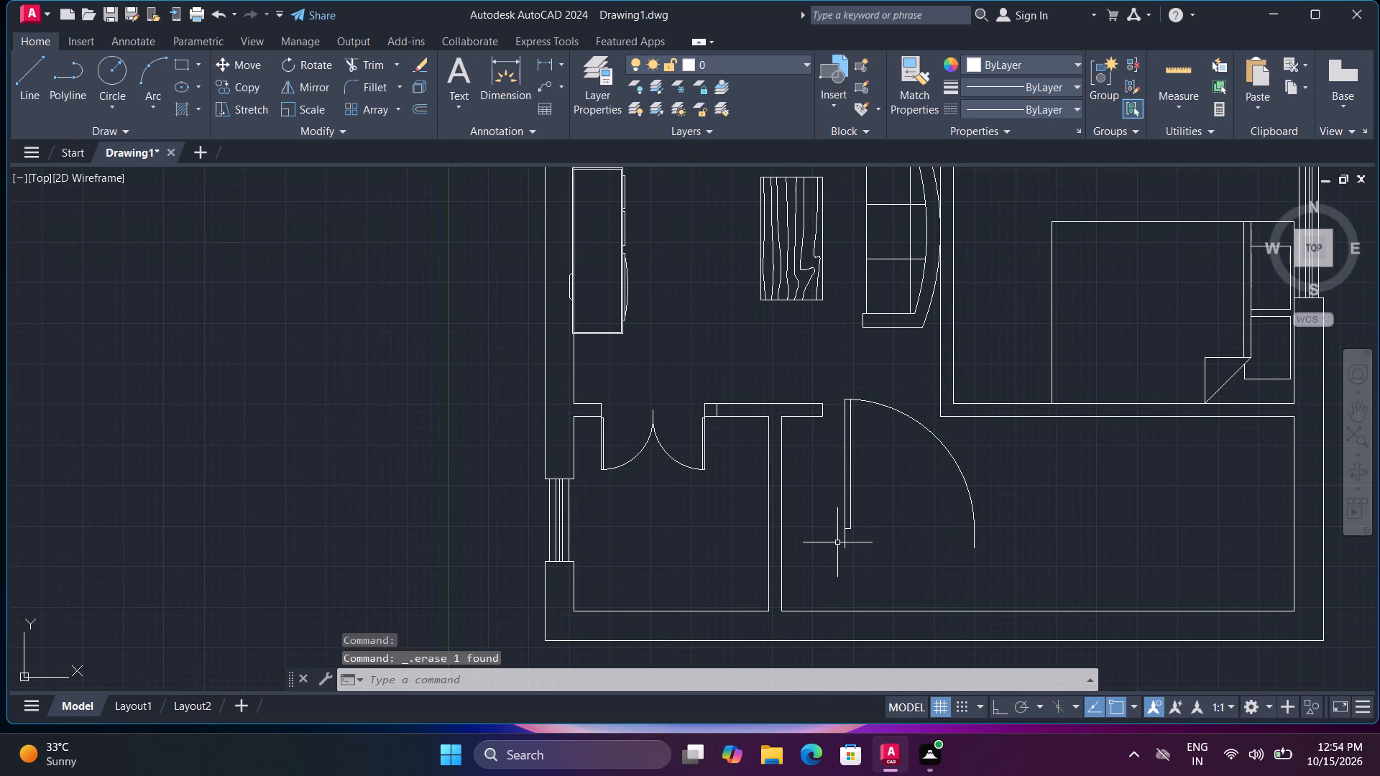
{"action": "left_click", "coordinate": [847, 543]}
{"action": "type", "text": "m"}
{"action": "key", "text": "space"}
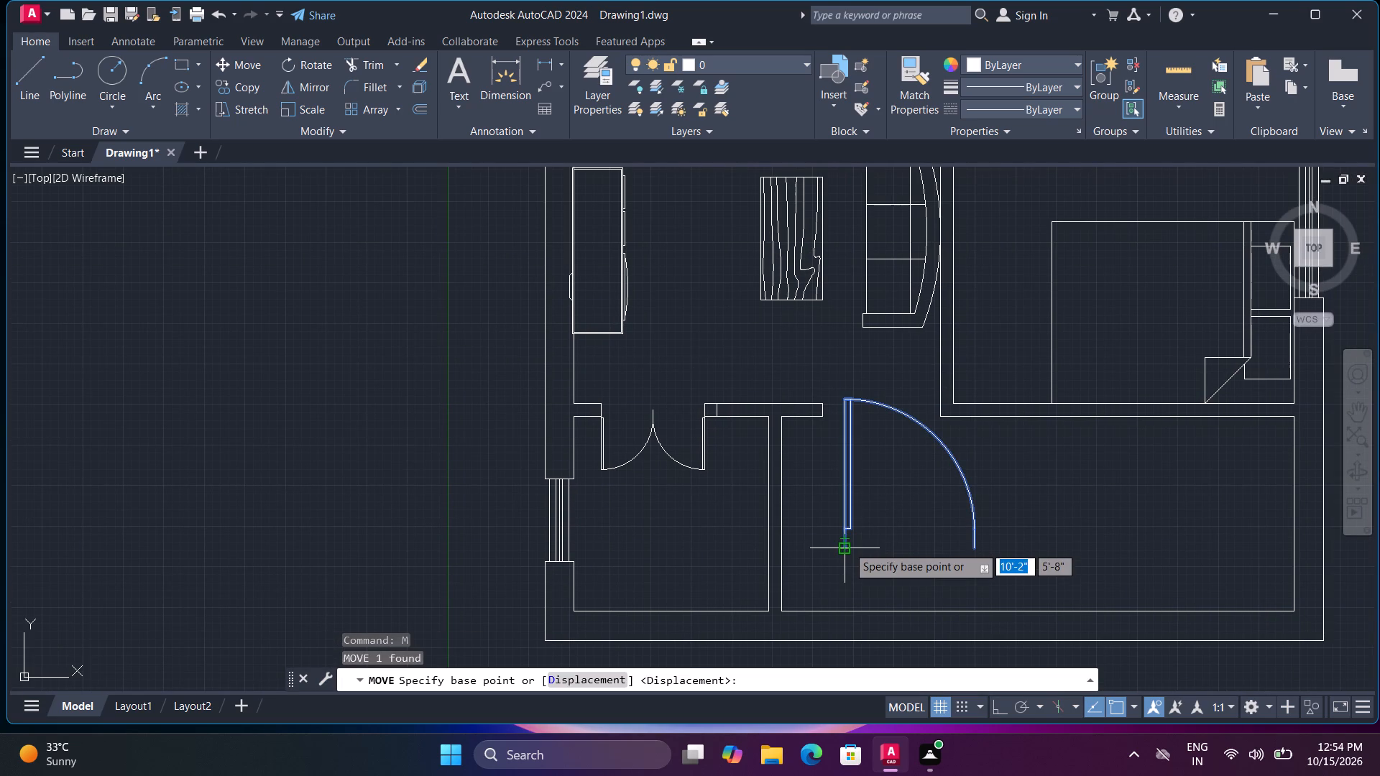
{"action": "left_click", "coordinate": [847, 546]}
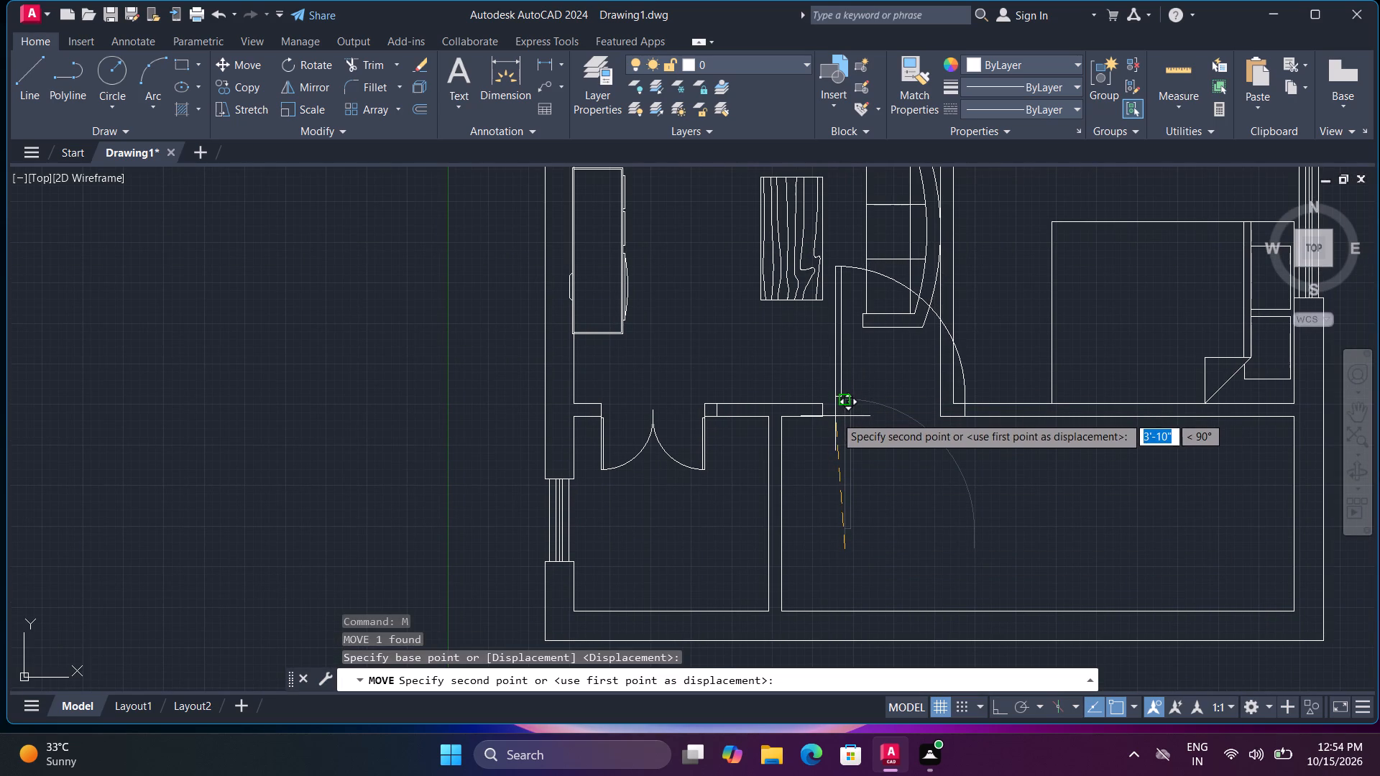
{"action": "left_click", "coordinate": [841, 458]}
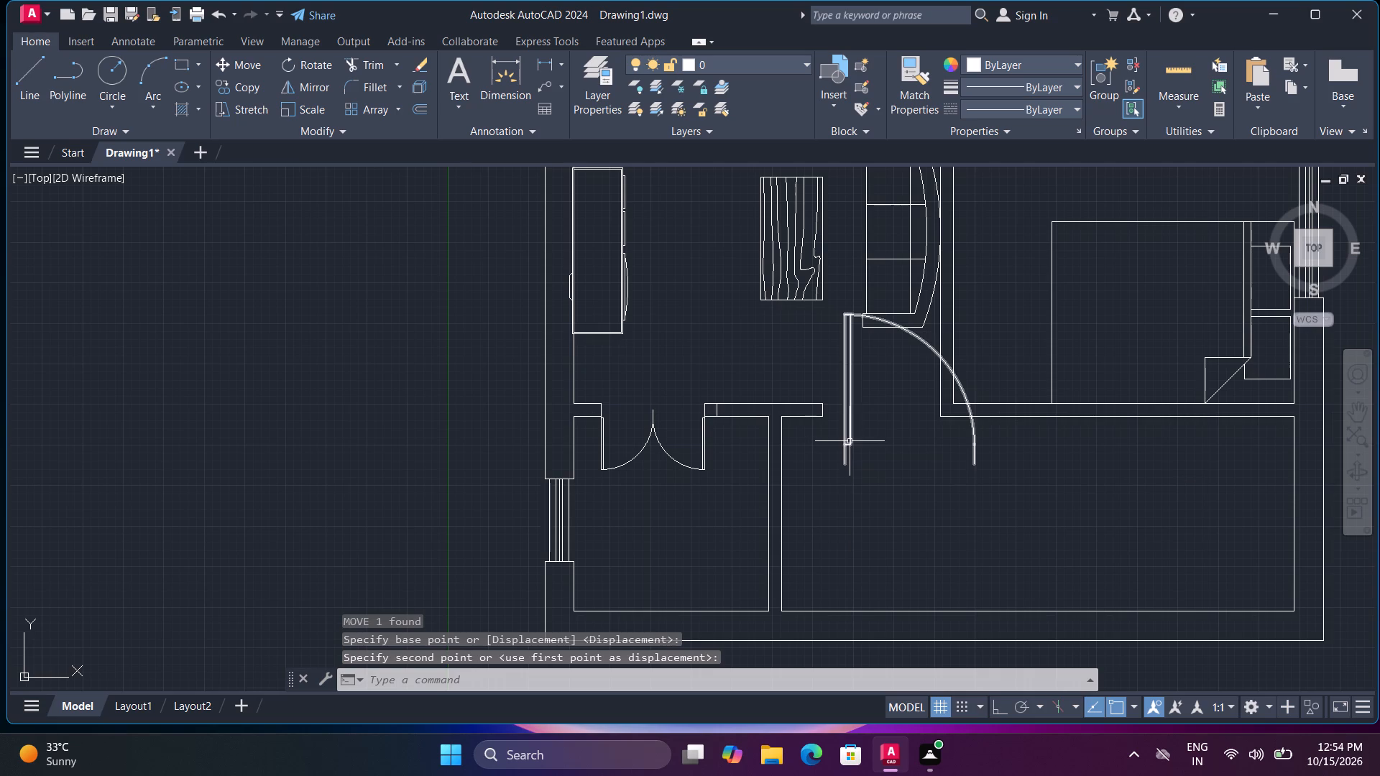
Flip the single door horizontally so its leaf is hinged on the bedroom wall side.
{"action": "left_click", "coordinate": [850, 440]}
{"action": "left_click", "coordinate": [913, 484]}
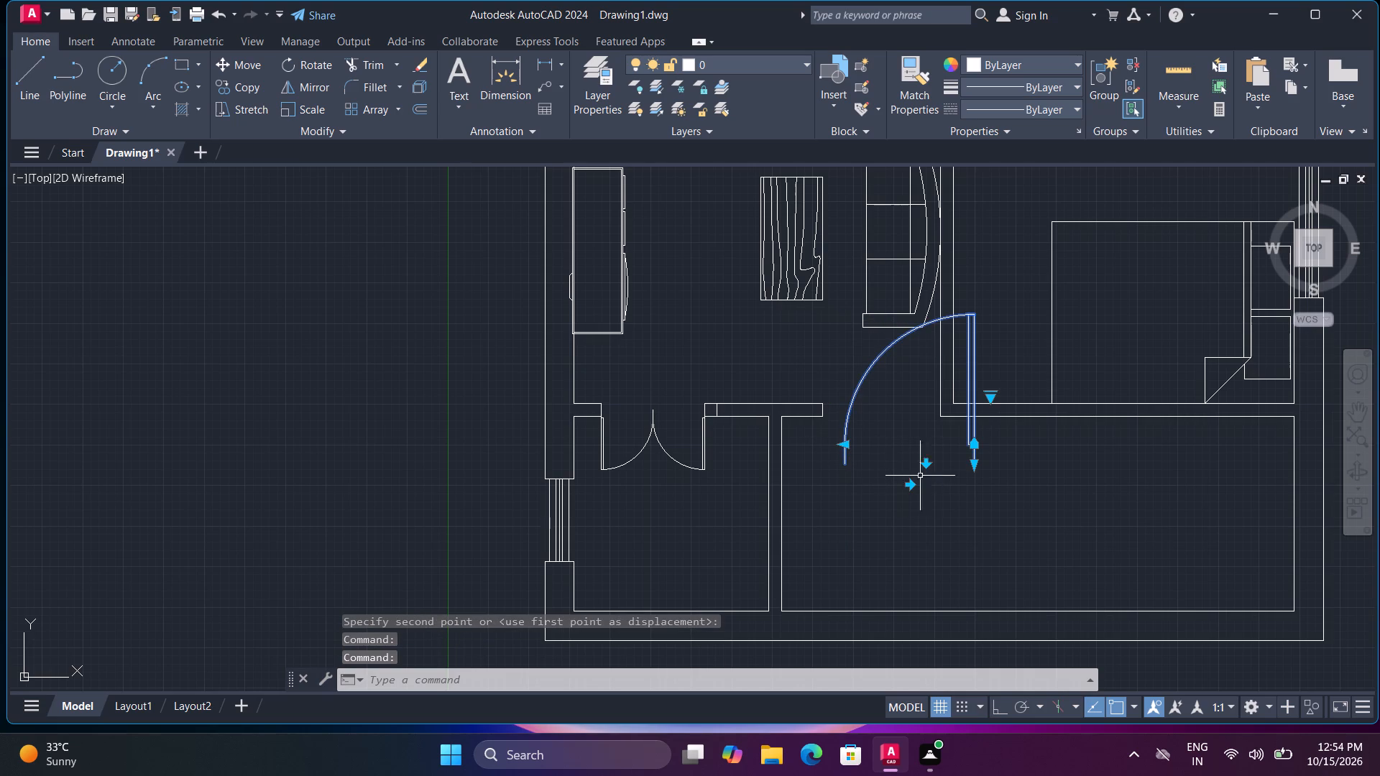
Move the flipped door by its lower hinge-side endpoint onto the bedroom wall's outer lower-left corner.
{"action": "key", "text": "space"}
{"action": "key", "text": "m"}
{"action": "key", "text": "space"}
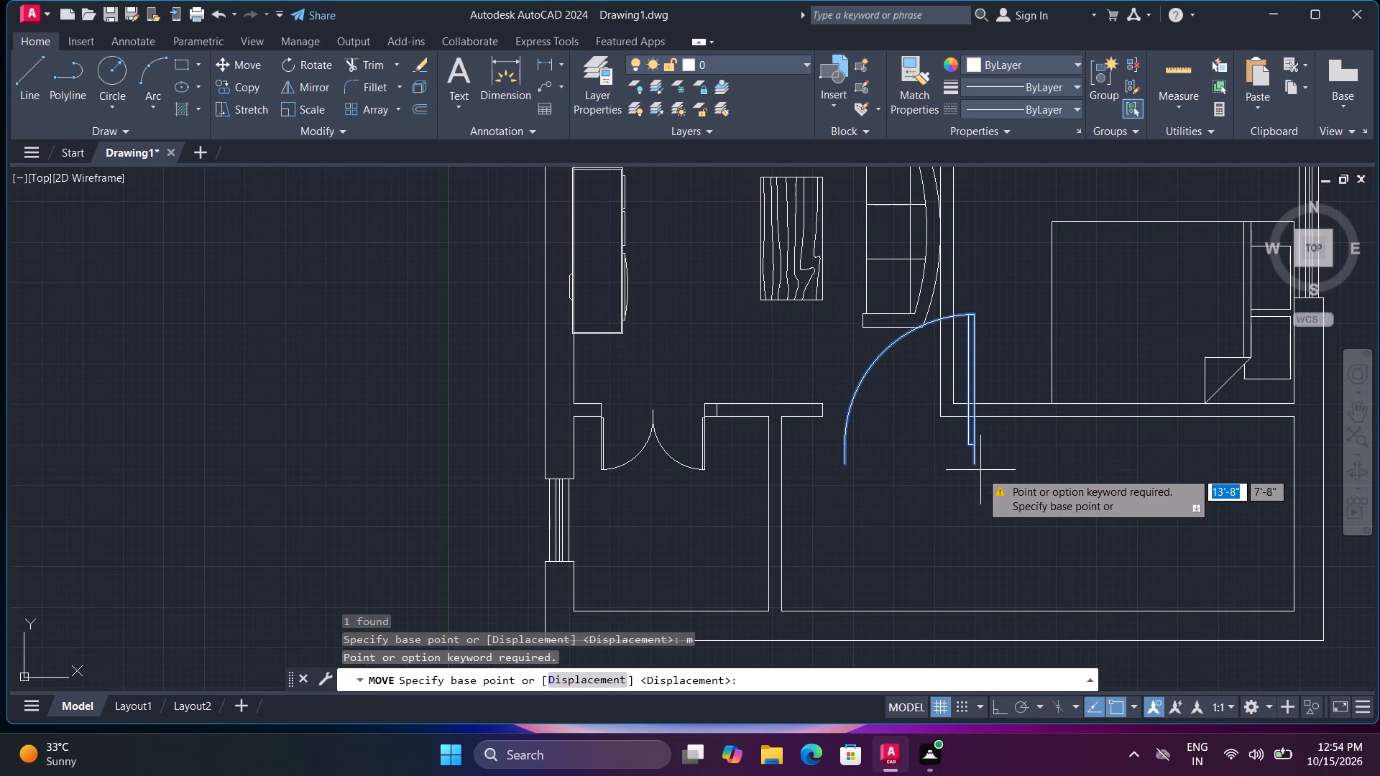
{"action": "left_click", "coordinate": [971, 462]}
{"action": "scroll", "coordinate": [935, 411], "scroll_direction": "up", "scroll_amount": 3}
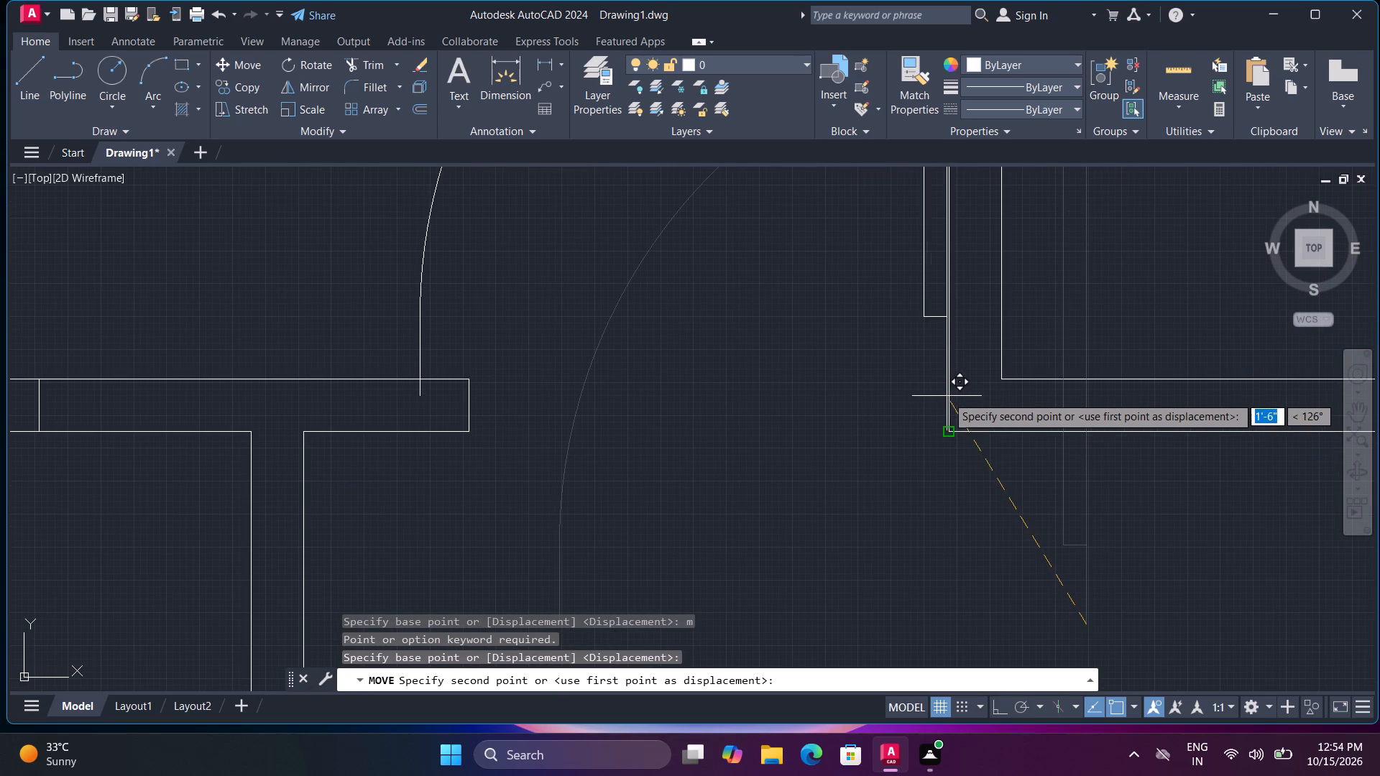
{"action": "left_click", "coordinate": [952, 430]}
Scale the door down freehand from the bedroom wall's corner so it fits the opening beside the T-shaped wall.
{"action": "scroll", "coordinate": [953, 430], "scroll_direction": "down", "scroll_amount": 1}
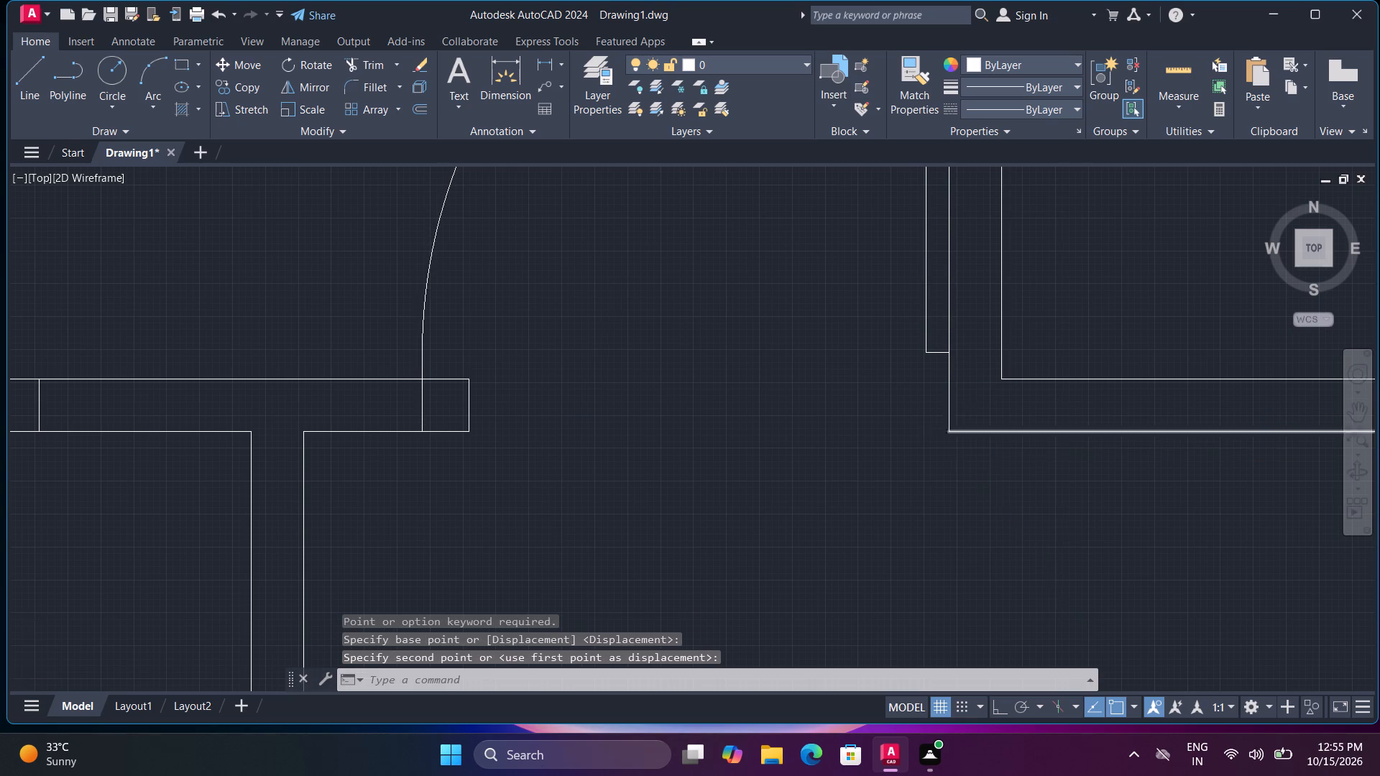
{"action": "scroll", "coordinate": [953, 430], "scroll_direction": "down", "scroll_amount": 2}
{"action": "left_click", "coordinate": [950, 399]}
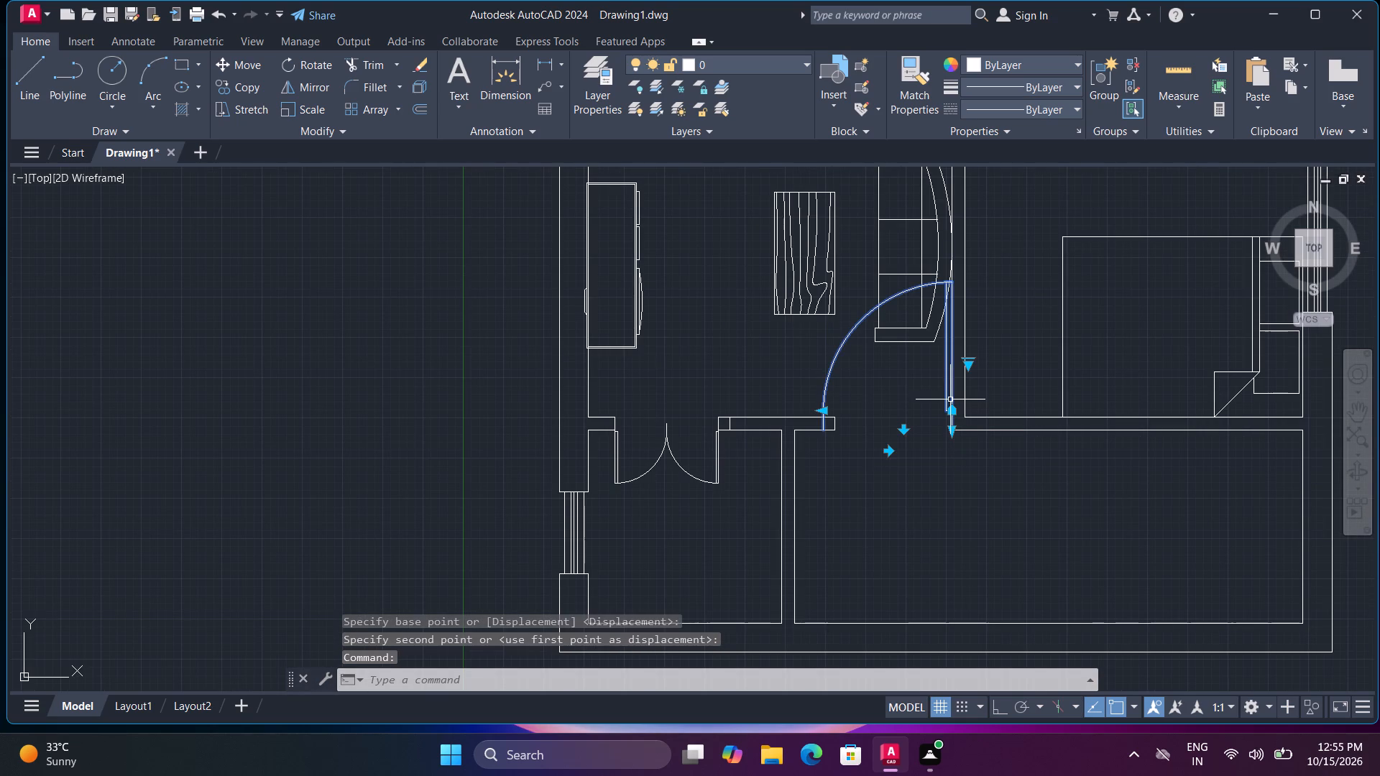
{"action": "type", "text": "sc"}
{"action": "key", "text": "space"}
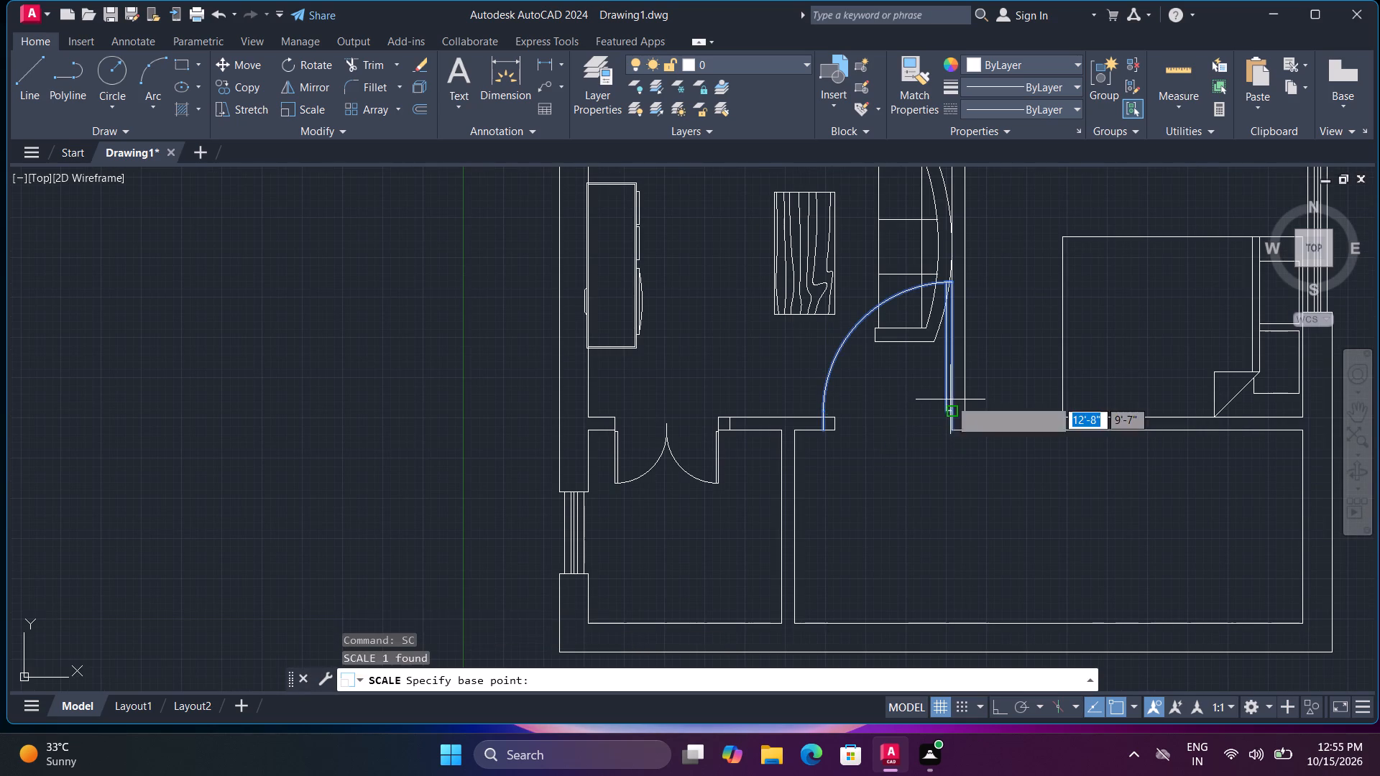
{"action": "scroll", "coordinate": [945, 433], "scroll_direction": "up", "scroll_amount": 3}
{"action": "left_click", "coordinate": [967, 428]}
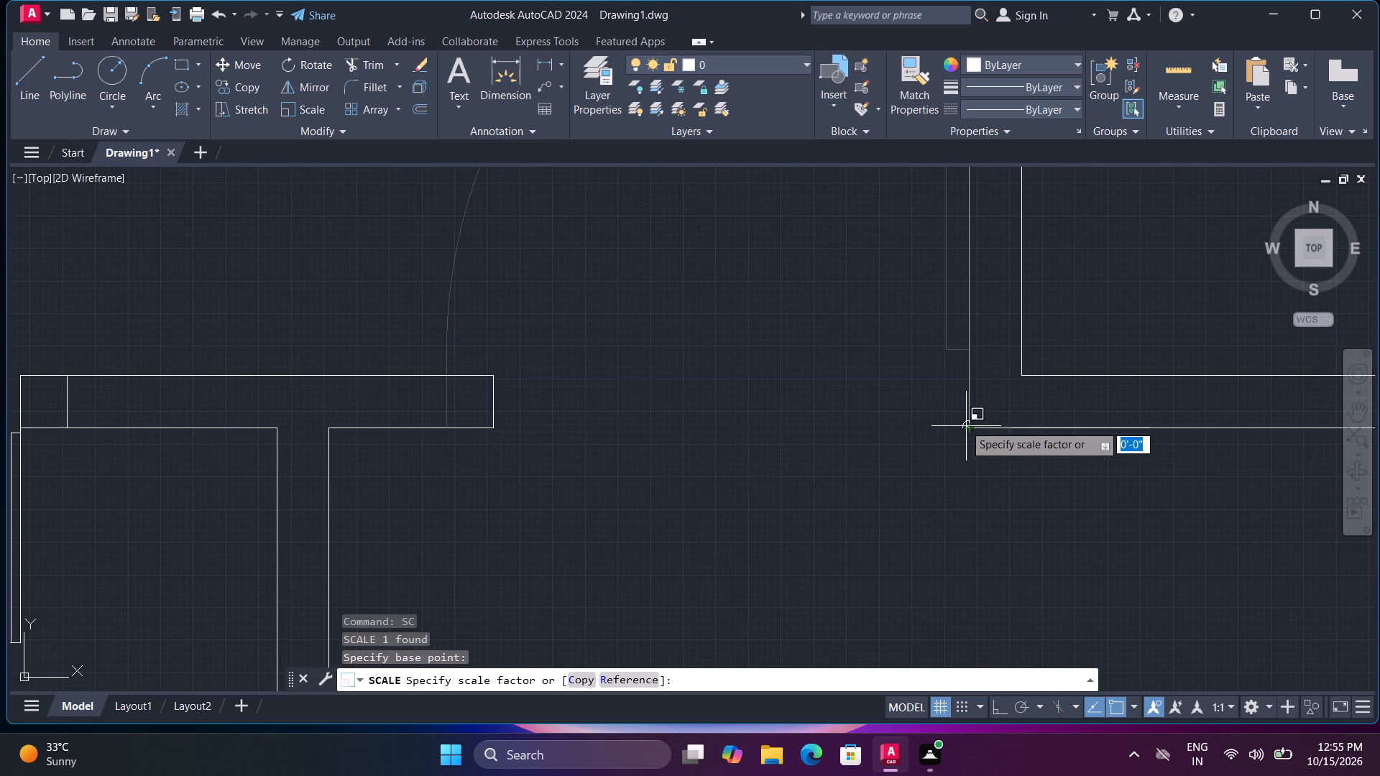
{"action": "scroll", "coordinate": [929, 405], "scroll_direction": "down", "scroll_amount": 3}
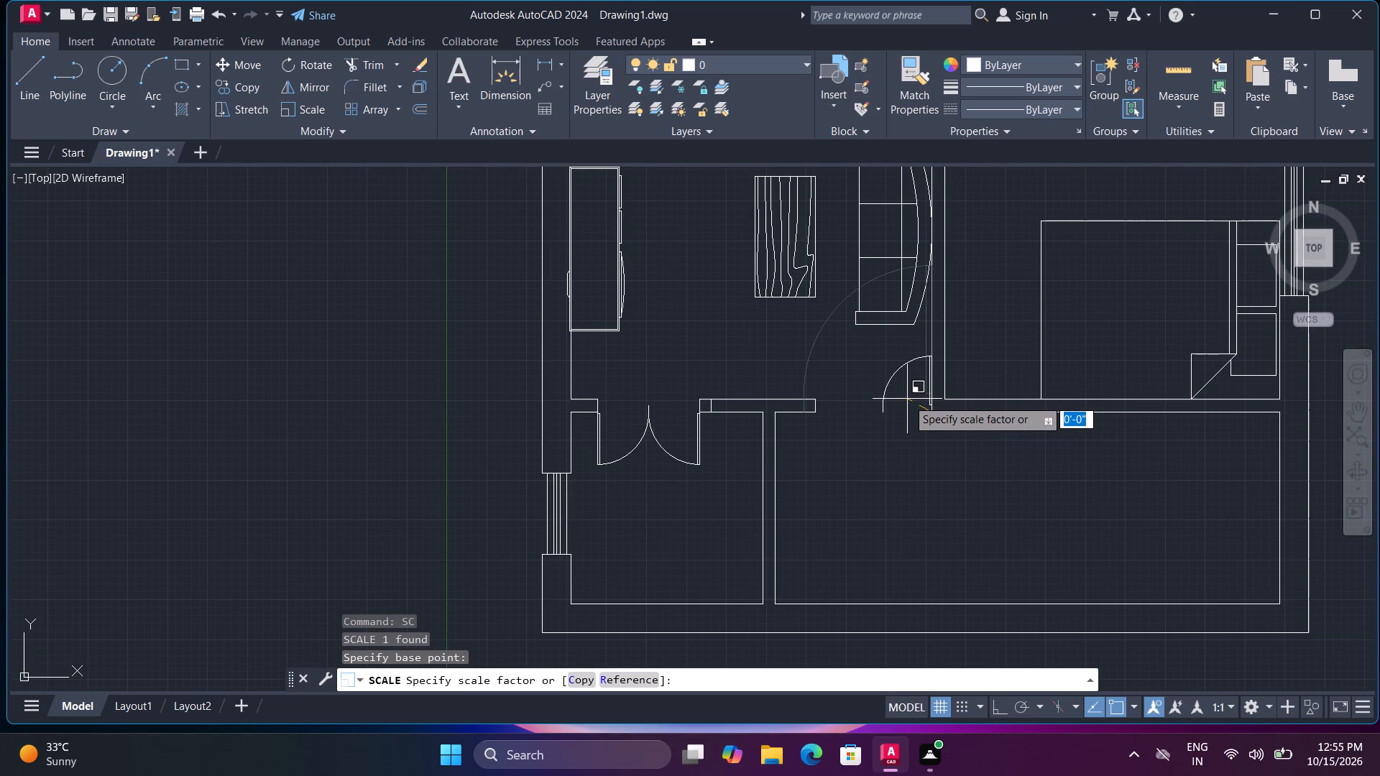
{"action": "scroll", "coordinate": [907, 399], "scroll_direction": "down", "scroll_amount": 1}
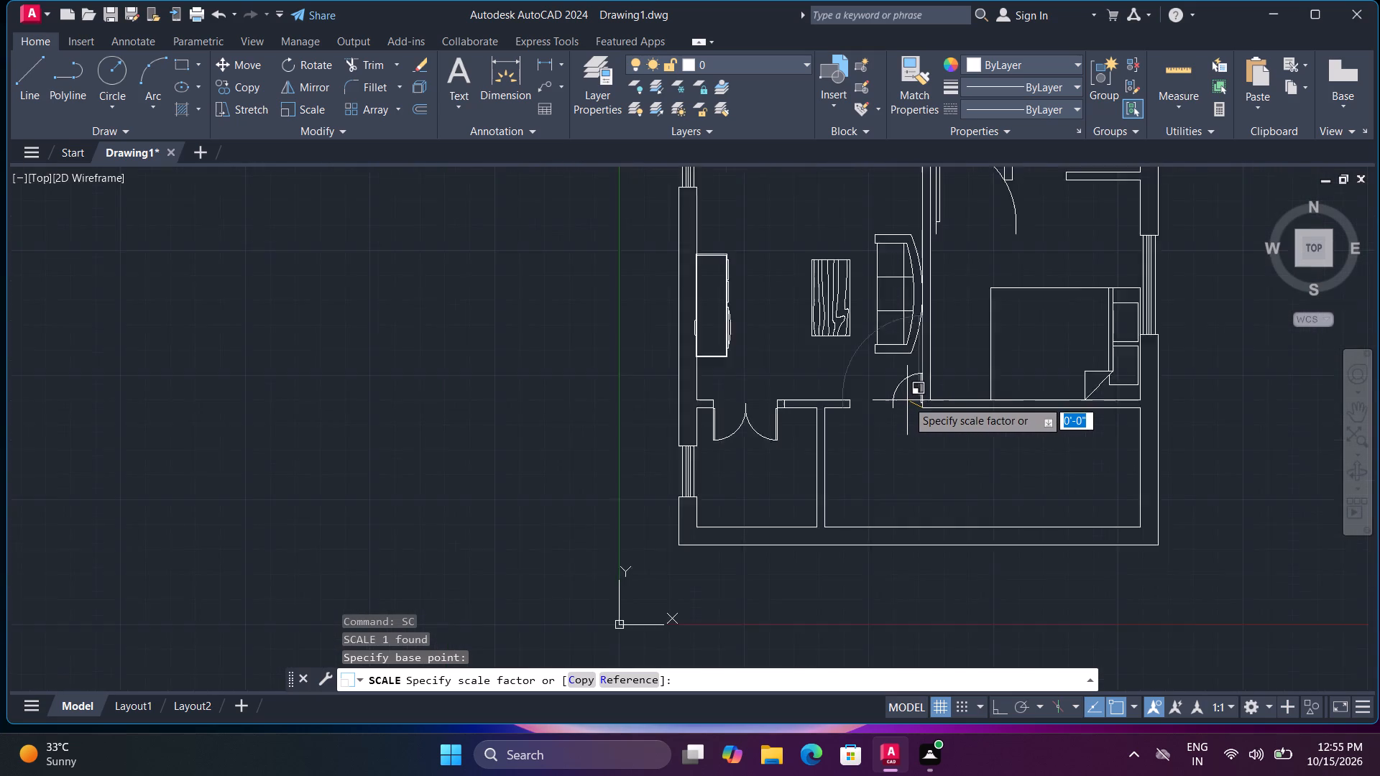
{"action": "scroll", "coordinate": [907, 400], "scroll_direction": "down", "scroll_amount": 1}
{"action": "scroll", "coordinate": [907, 401], "scroll_direction": "up", "scroll_amount": 1}
{"action": "scroll", "coordinate": [907, 401], "scroll_direction": "down", "scroll_amount": 1}
{"action": "scroll", "coordinate": [907, 401], "scroll_direction": "up", "scroll_amount": 1}
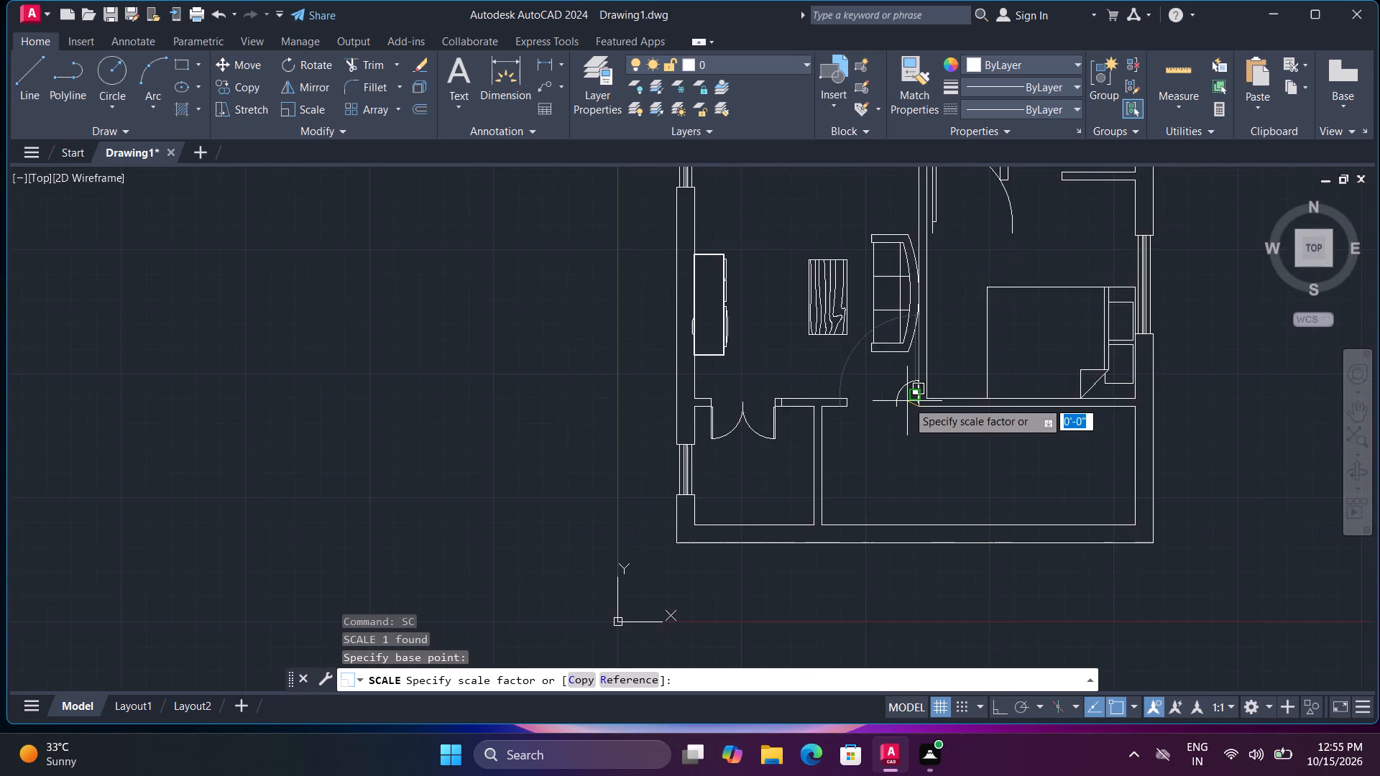
{"action": "scroll", "coordinate": [907, 401], "scroll_direction": "up", "scroll_amount": 1}
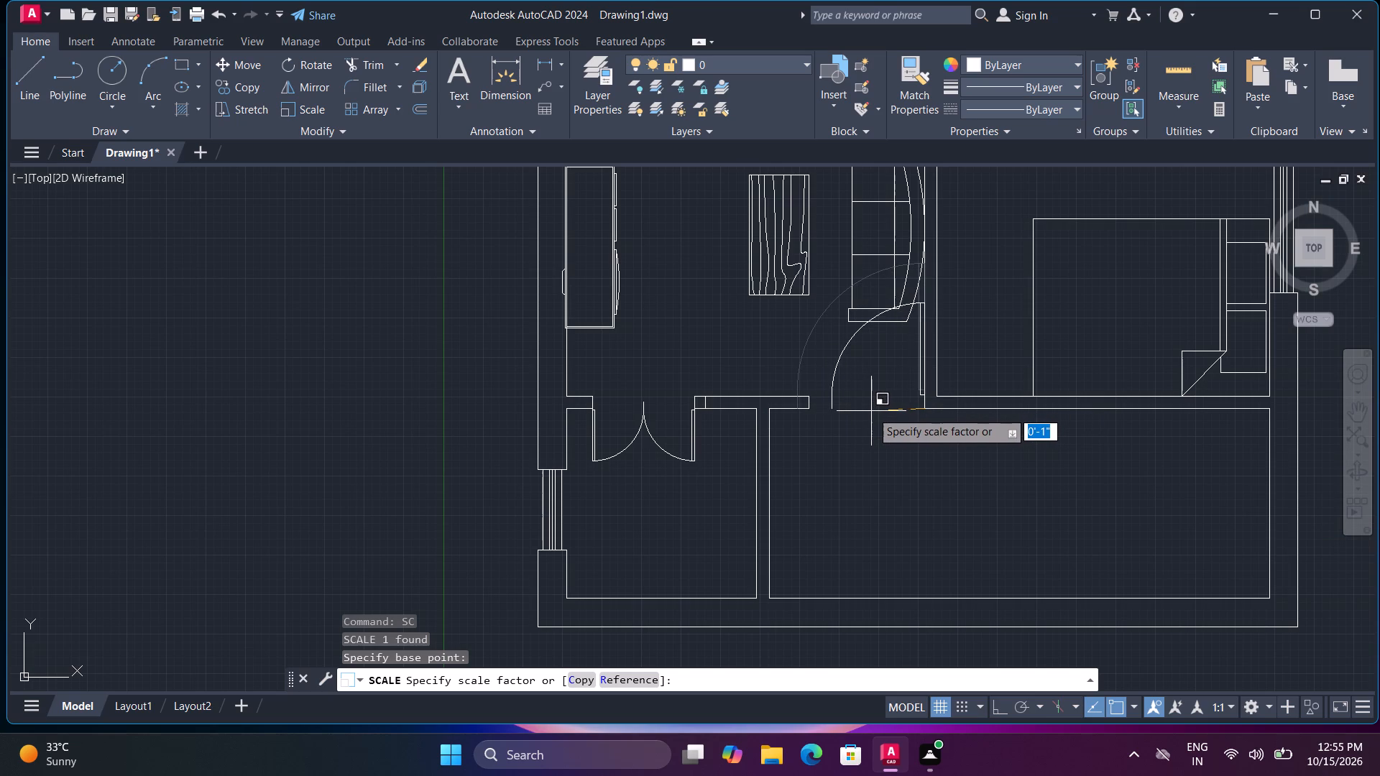
{"action": "left_click", "coordinate": [871, 411]}
Extend the T-shaped wall's upper and lower lines to the door's free jamb and remove the old wall end line.
{"action": "scroll", "coordinate": [827, 435], "scroll_direction": "up", "scroll_amount": 2}
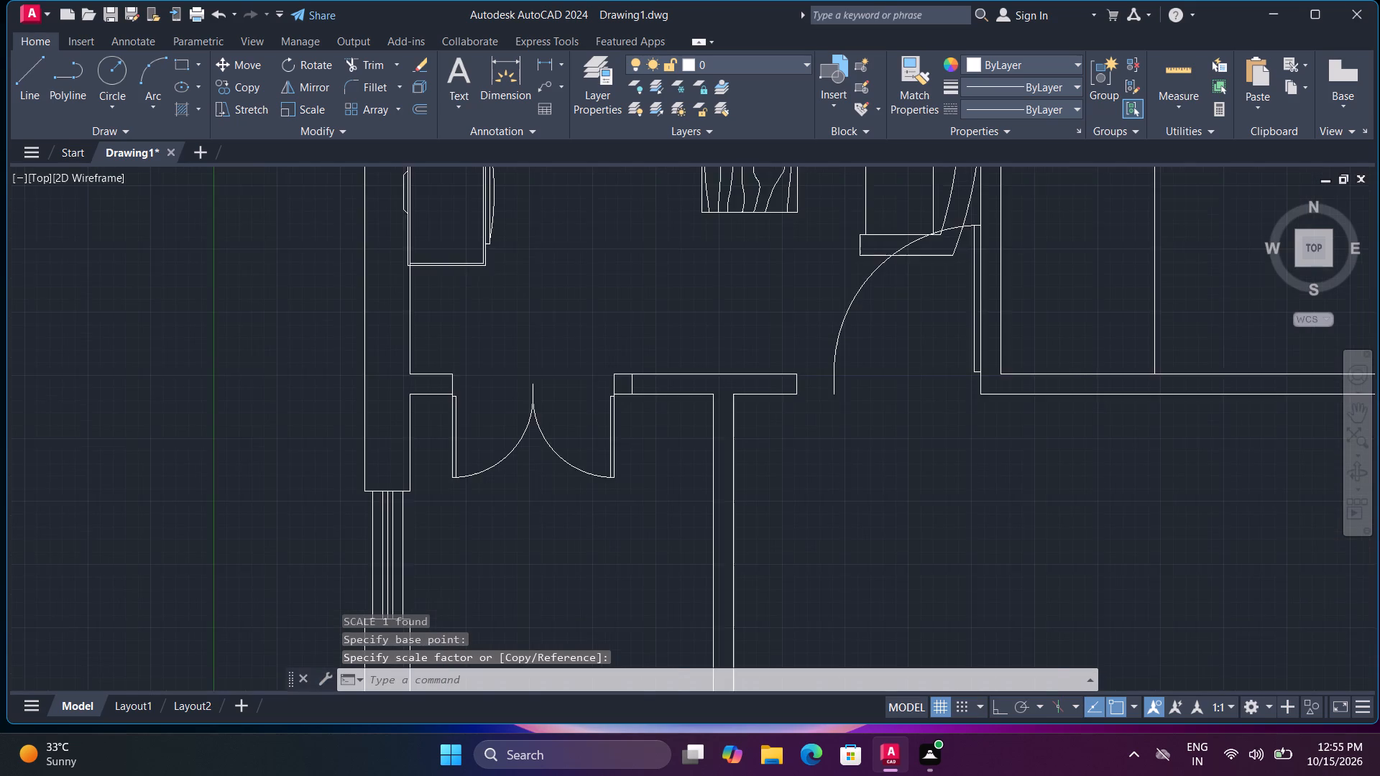
{"action": "type", "text": "ex"}
{"action": "key", "text": "space"}
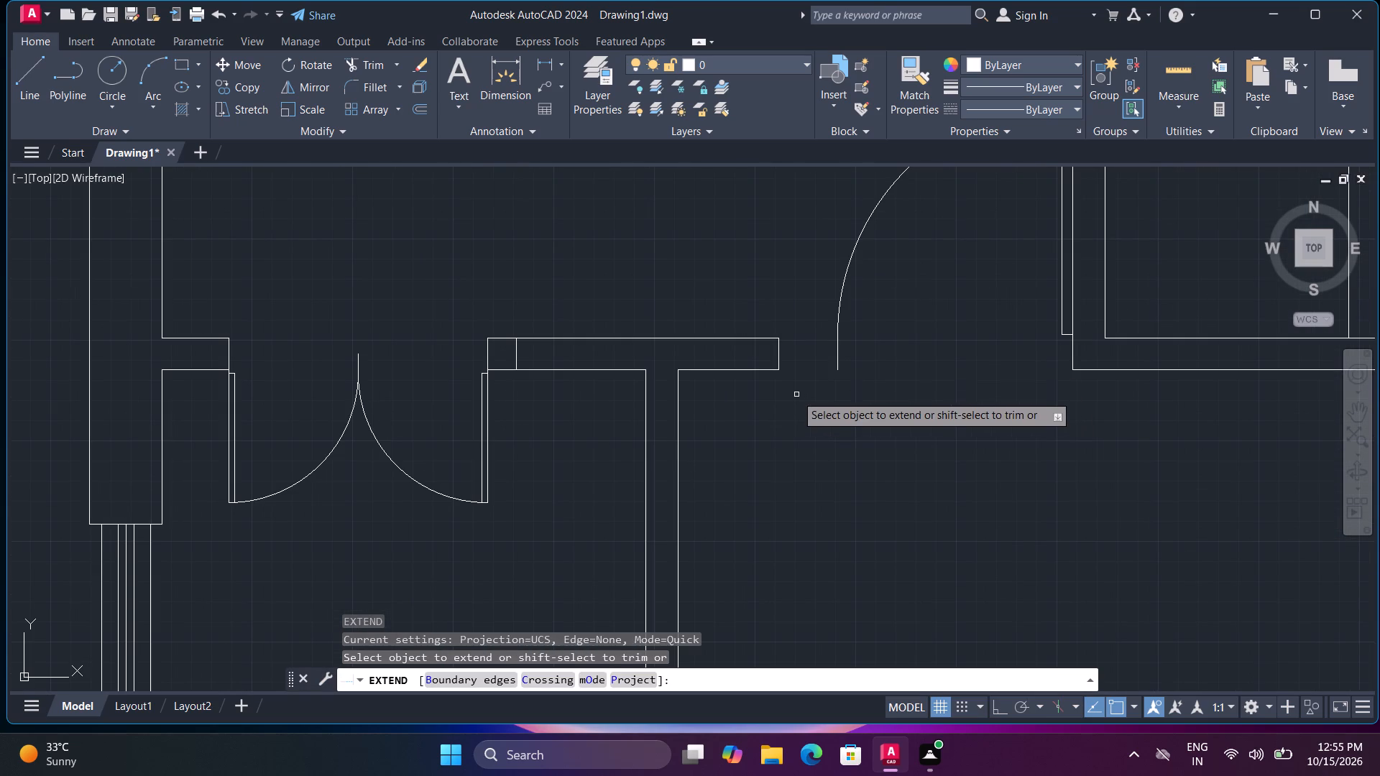
{"action": "left_click", "coordinate": [770, 369]}
{"action": "left_click", "coordinate": [771, 338]}
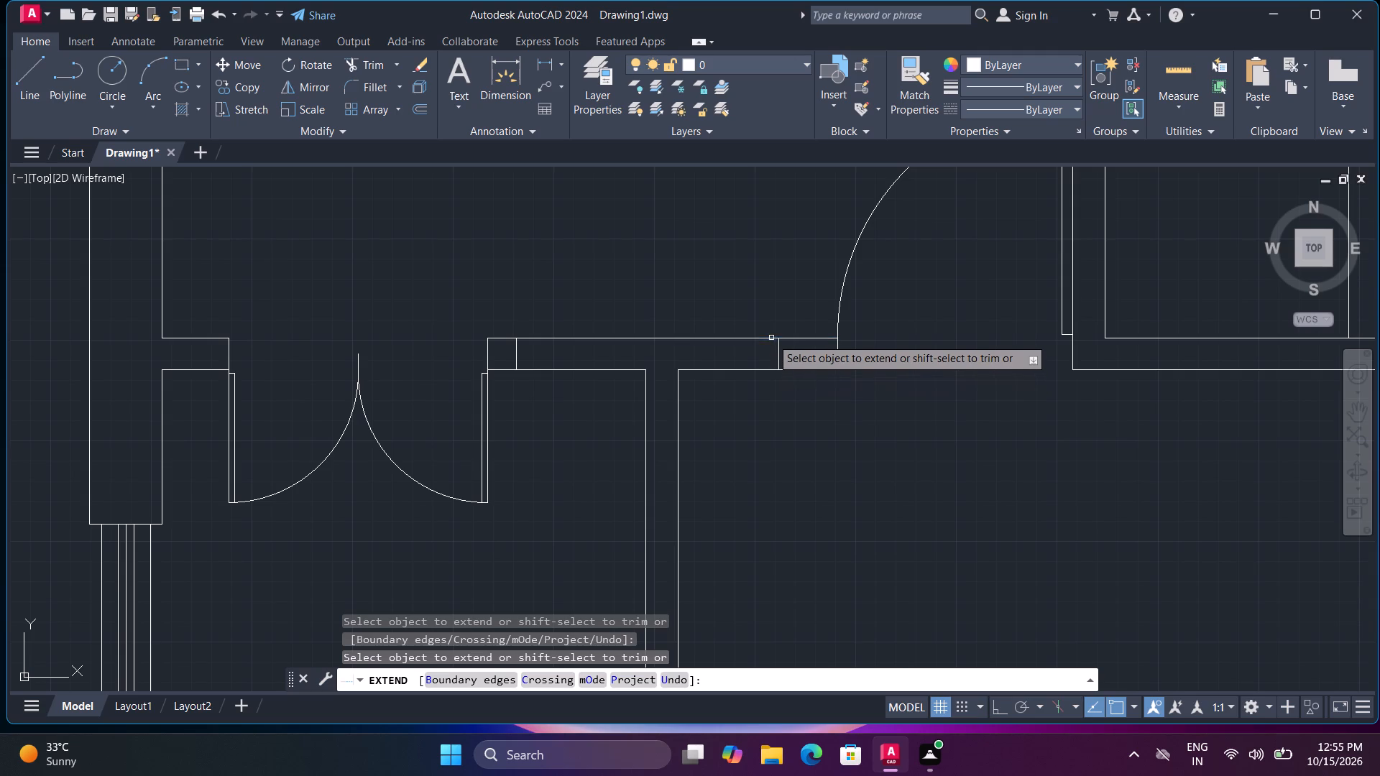
{"action": "left_click_drag", "start_coordinate": [774, 357], "coordinate": [790, 360], "text": "shift"}
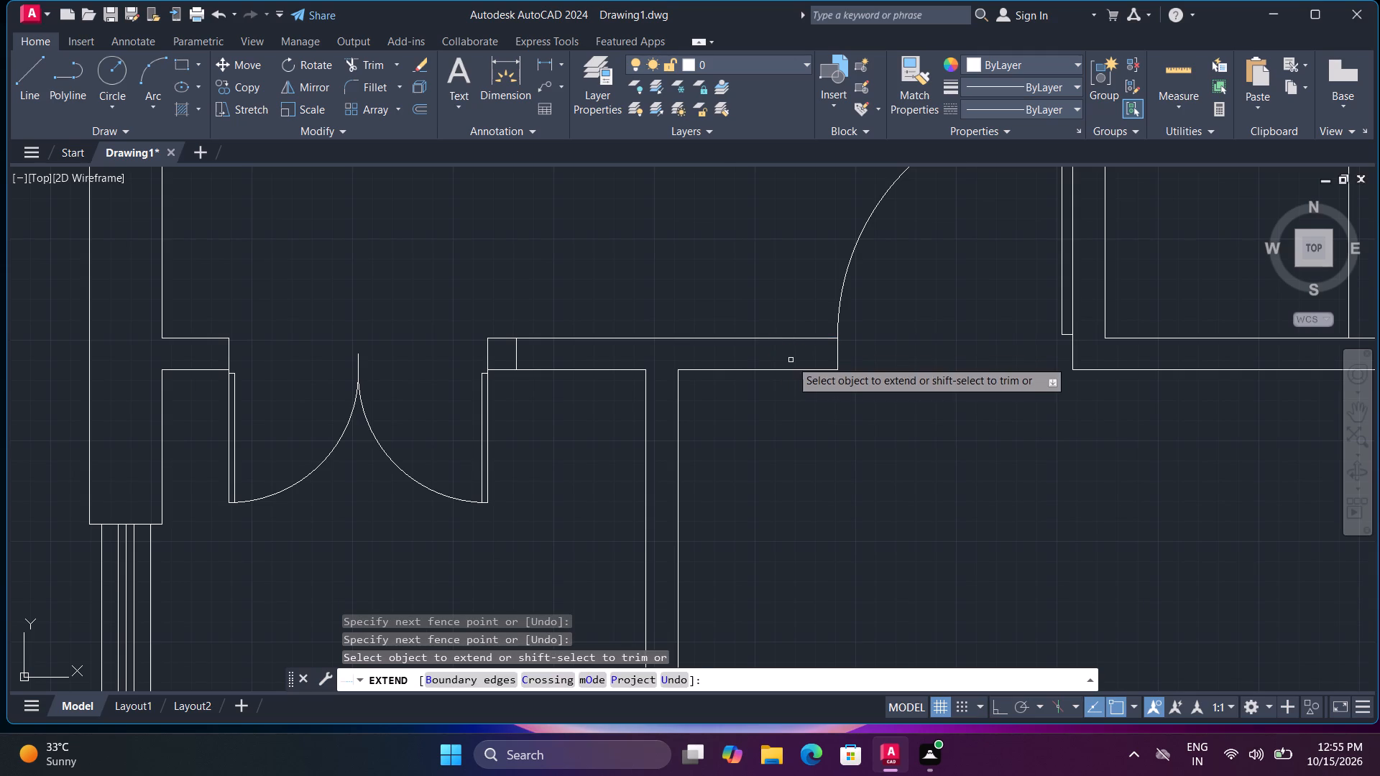
{"action": "scroll", "coordinate": [812, 361], "scroll_direction": "down", "scroll_amount": 1}
{"action": "middle_click_drag", "start_coordinate": [914, 397], "coordinate": [900, 608]}
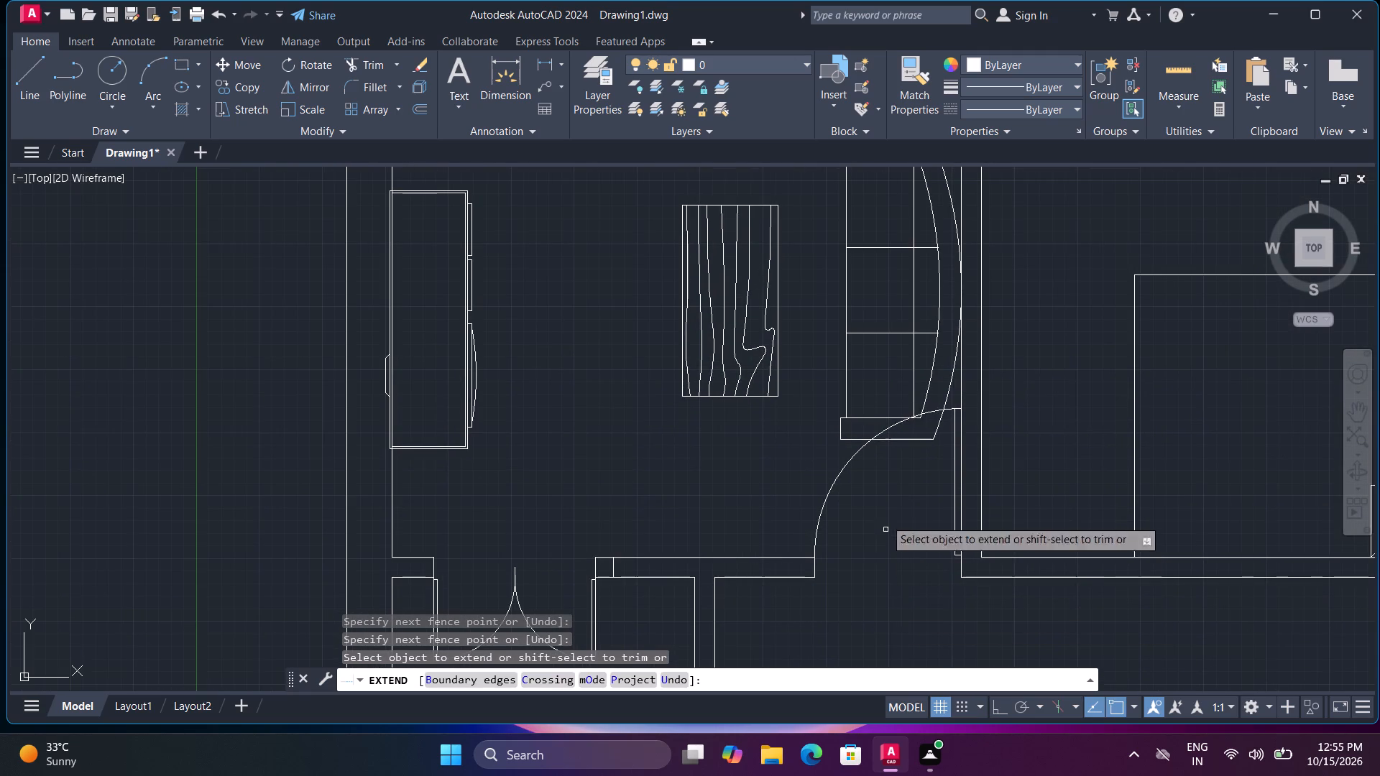
{"action": "key", "text": "Escape"}
Move the sofa about 2' up along the bedroom wall, clear of the door swing.
{"action": "middle_click_drag", "start_coordinate": [883, 330], "coordinate": [870, 476]}
{"action": "key", "text": "comma"}
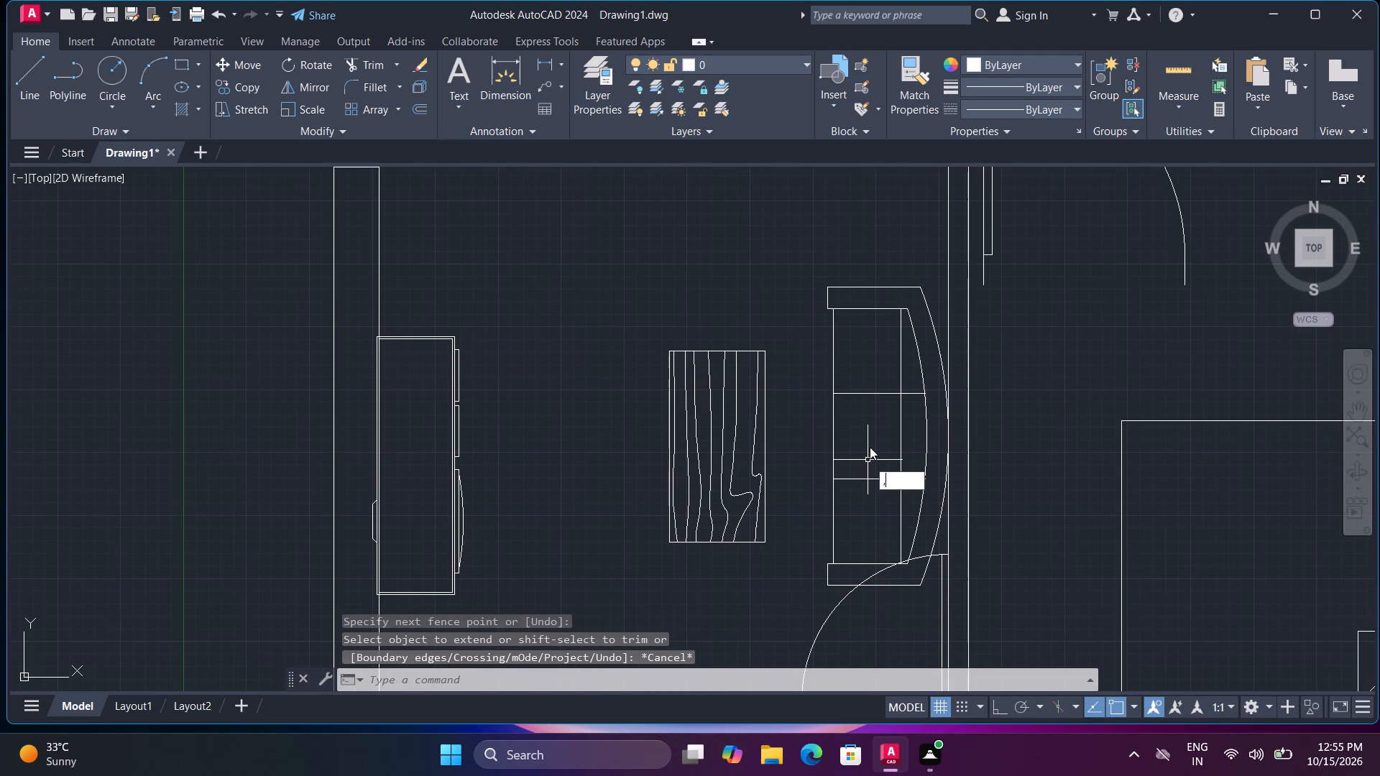
{"action": "key", "text": "Escape"}
{"action": "type", "text": "m"}
{"action": "key", "text": "space"}
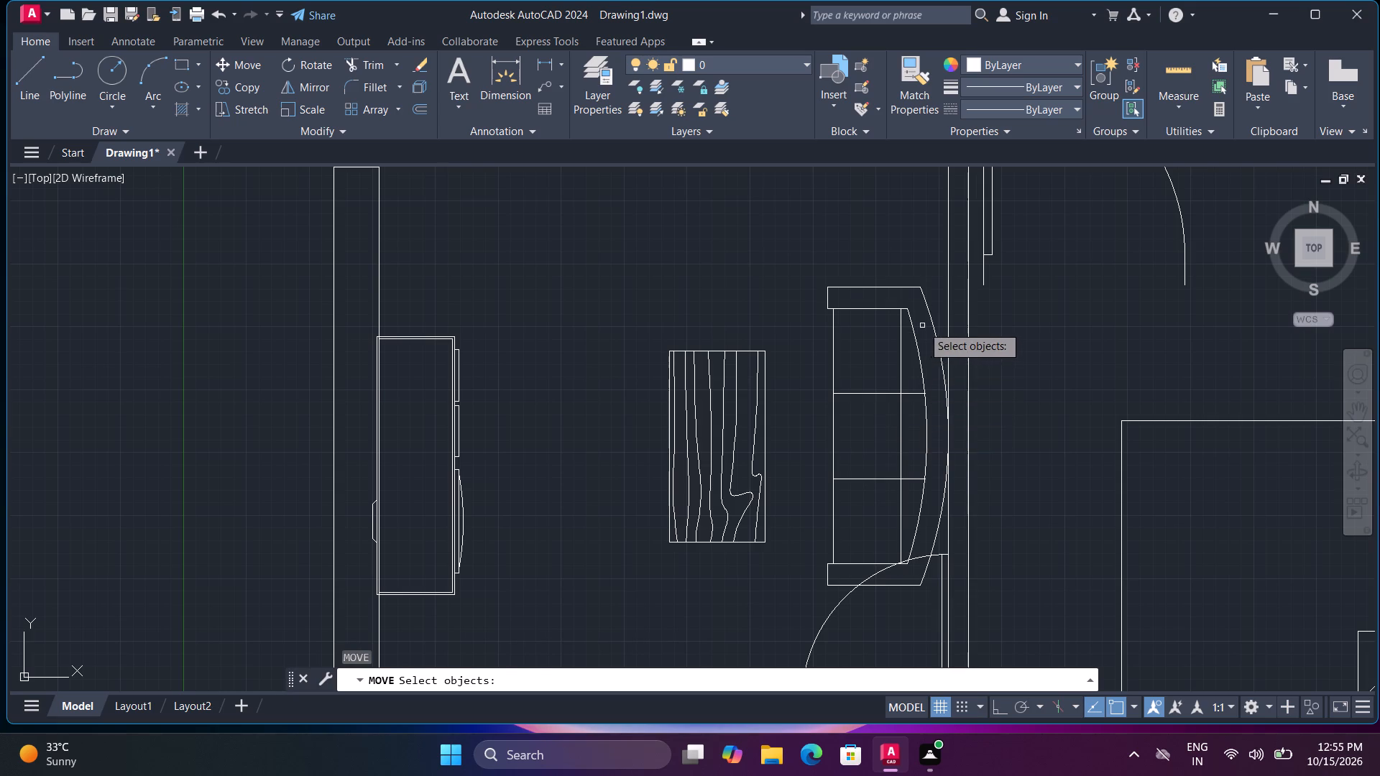
{"action": "left_click", "coordinate": [913, 342]}
{"action": "left_click", "coordinate": [928, 305]}
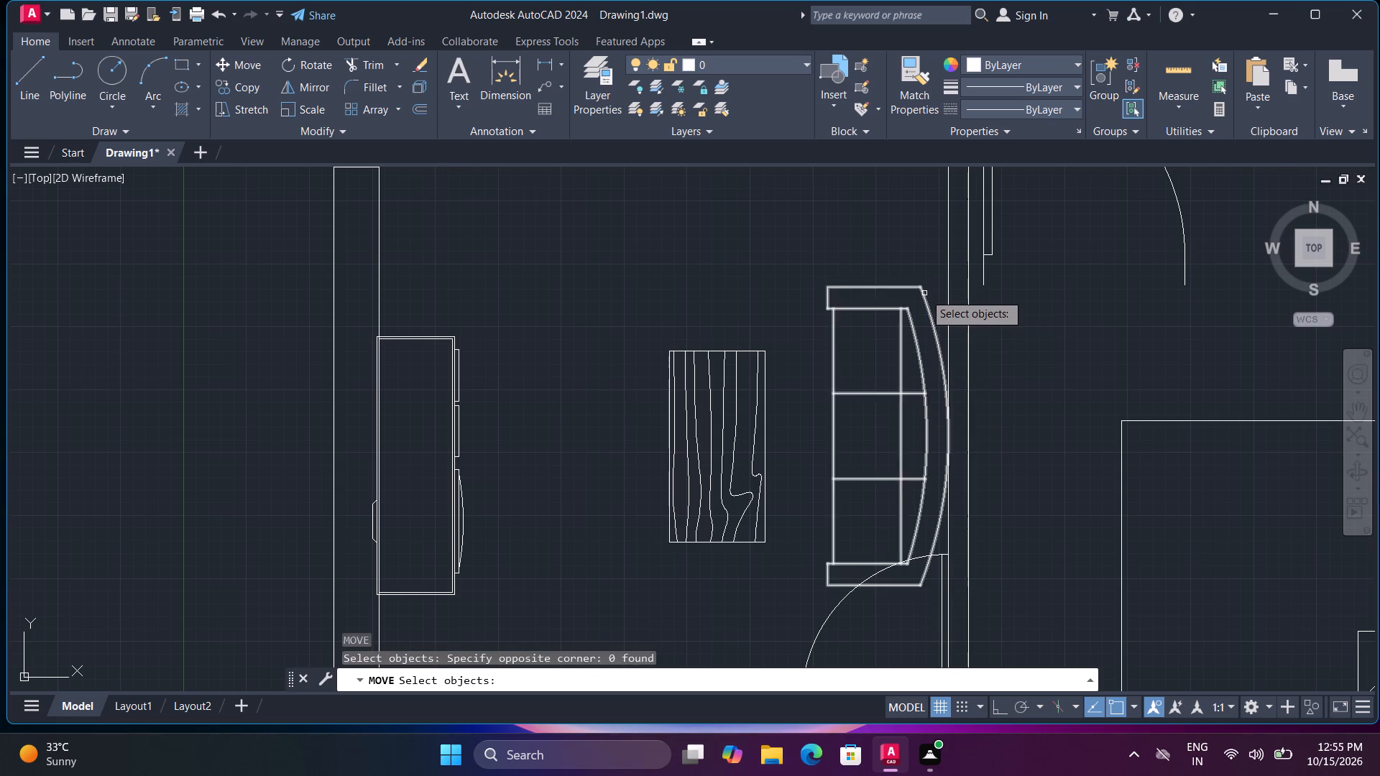
{"action": "left_click", "coordinate": [924, 293]}
{"action": "key", "text": "space"}
{"action": "left_click", "coordinate": [922, 288]}
{"action": "middle_click_drag", "start_coordinate": [937, 256], "coordinate": [880, 316]}
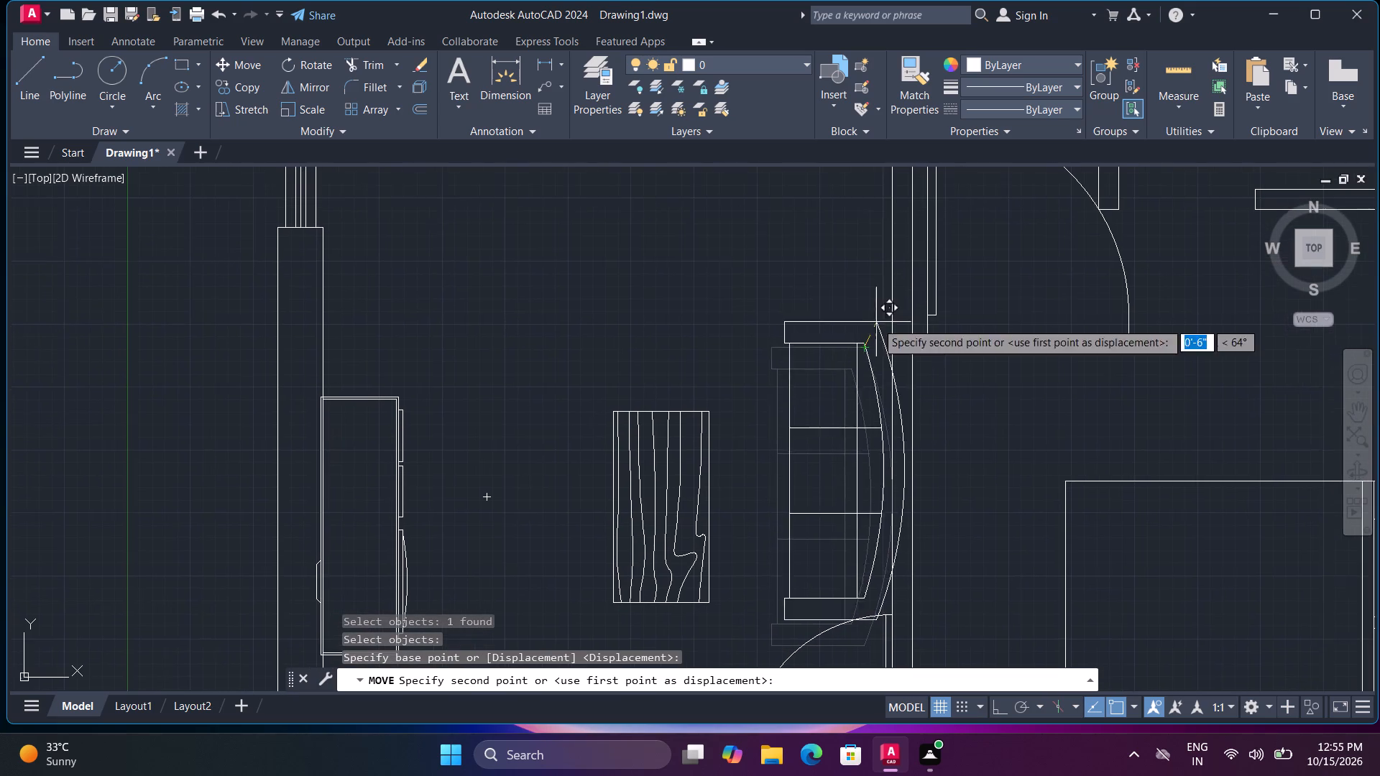
{"action": "scroll", "coordinate": [855, 279], "scroll_direction": "down", "scroll_amount": 2}
{"action": "scroll", "coordinate": [857, 277], "scroll_direction": "up", "scroll_amount": 1}
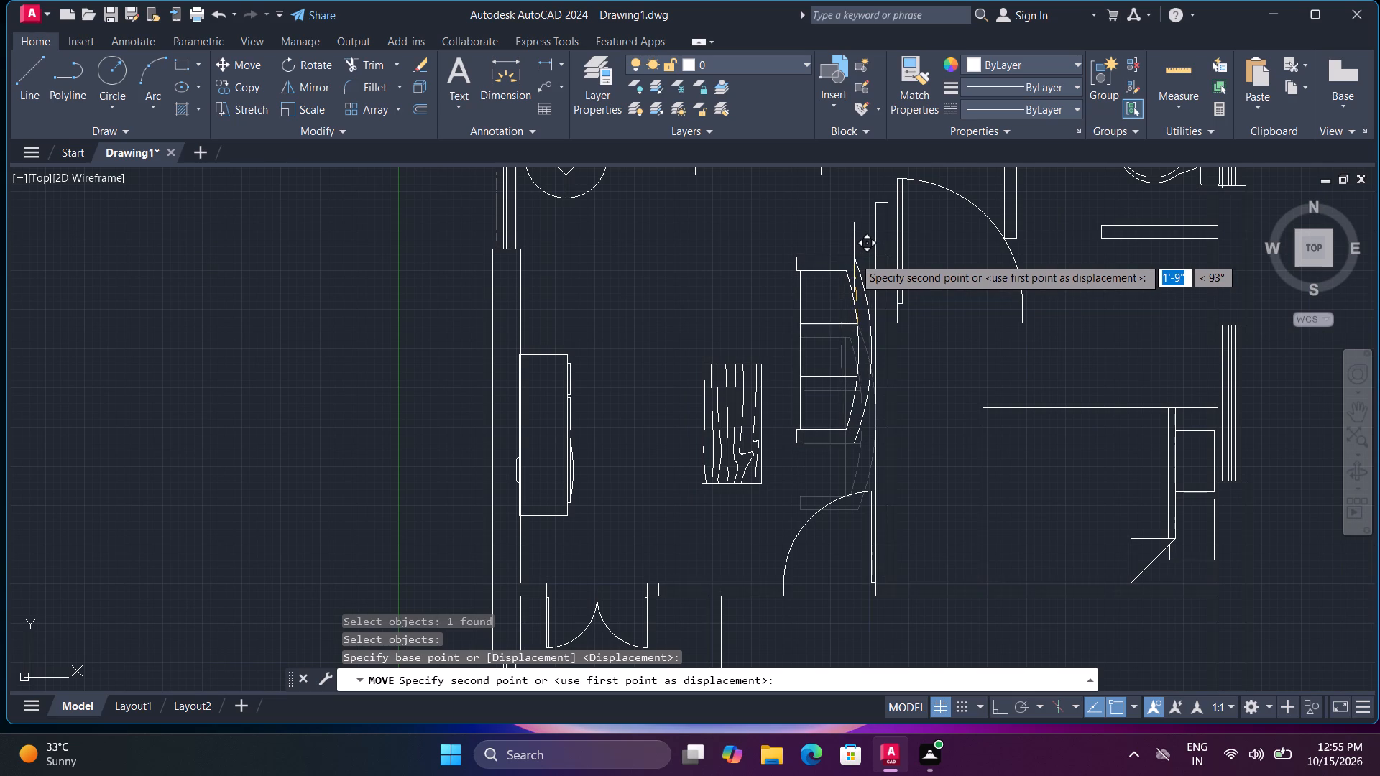
{"action": "left_click", "coordinate": [854, 247]}
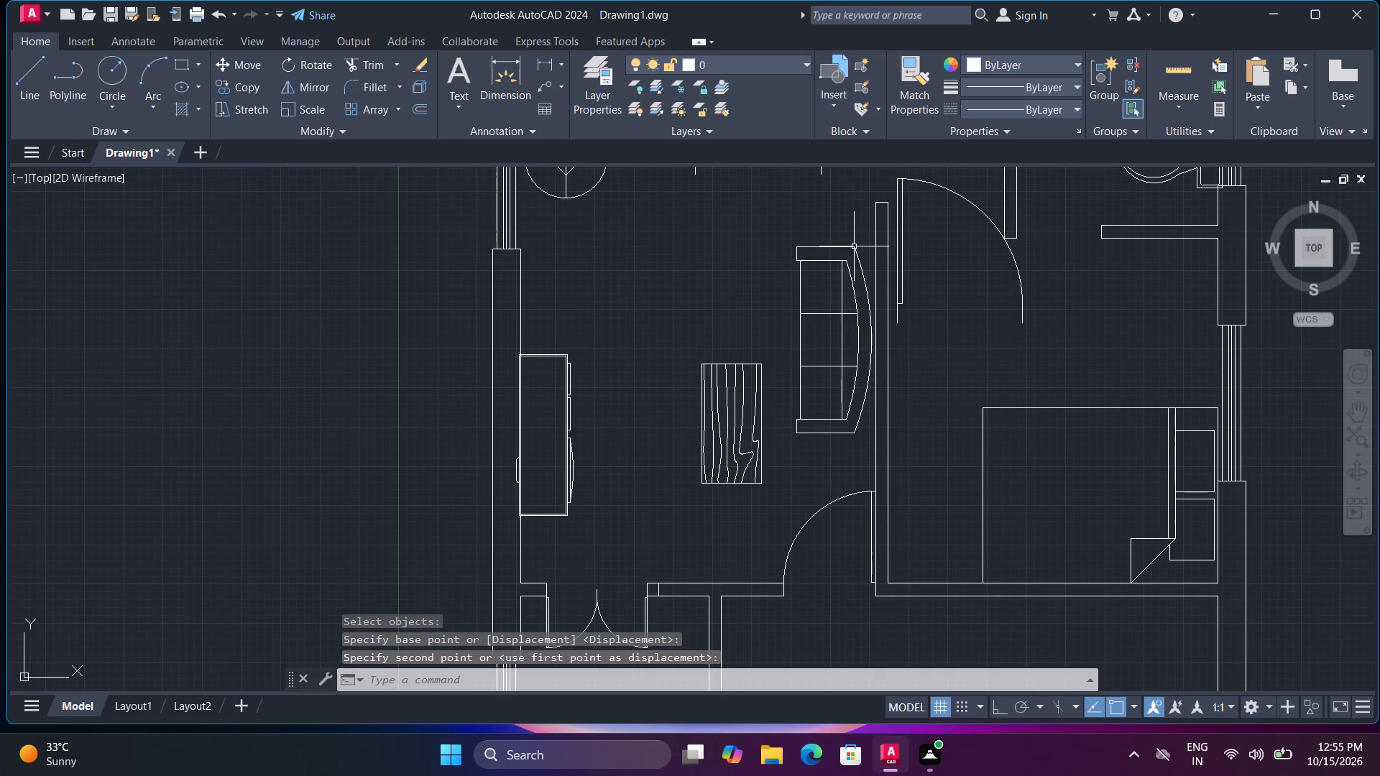
Move the wooden table about 2' up so it sits in front of the sofa.
{"action": "left_click", "coordinate": [752, 379]}
{"action": "left_click", "coordinate": [759, 384]}
{"action": "key", "text": "space"}
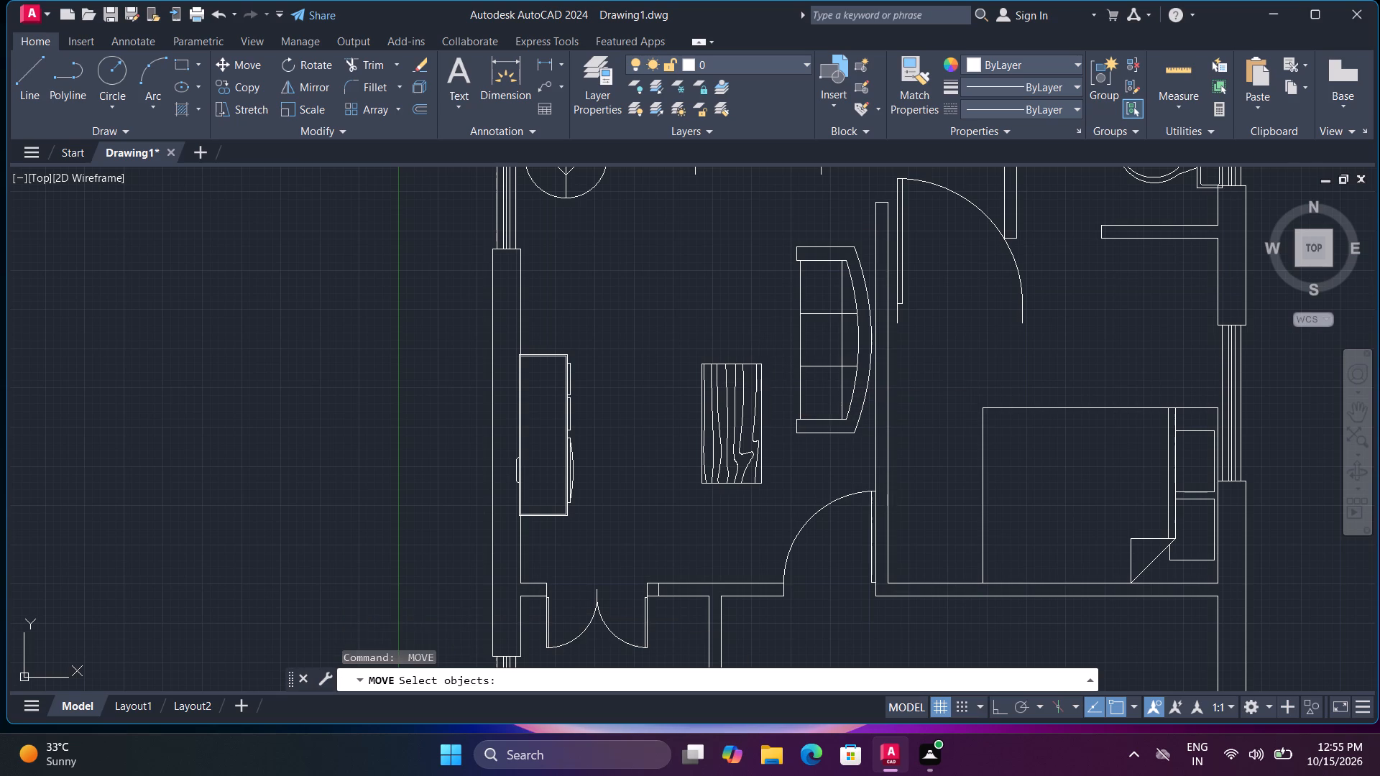
{"action": "left_click", "coordinate": [759, 385]}
{"action": "key", "text": "space"}
{"action": "left_click_drag", "start_coordinate": [763, 362], "coordinate": [770, 365]}
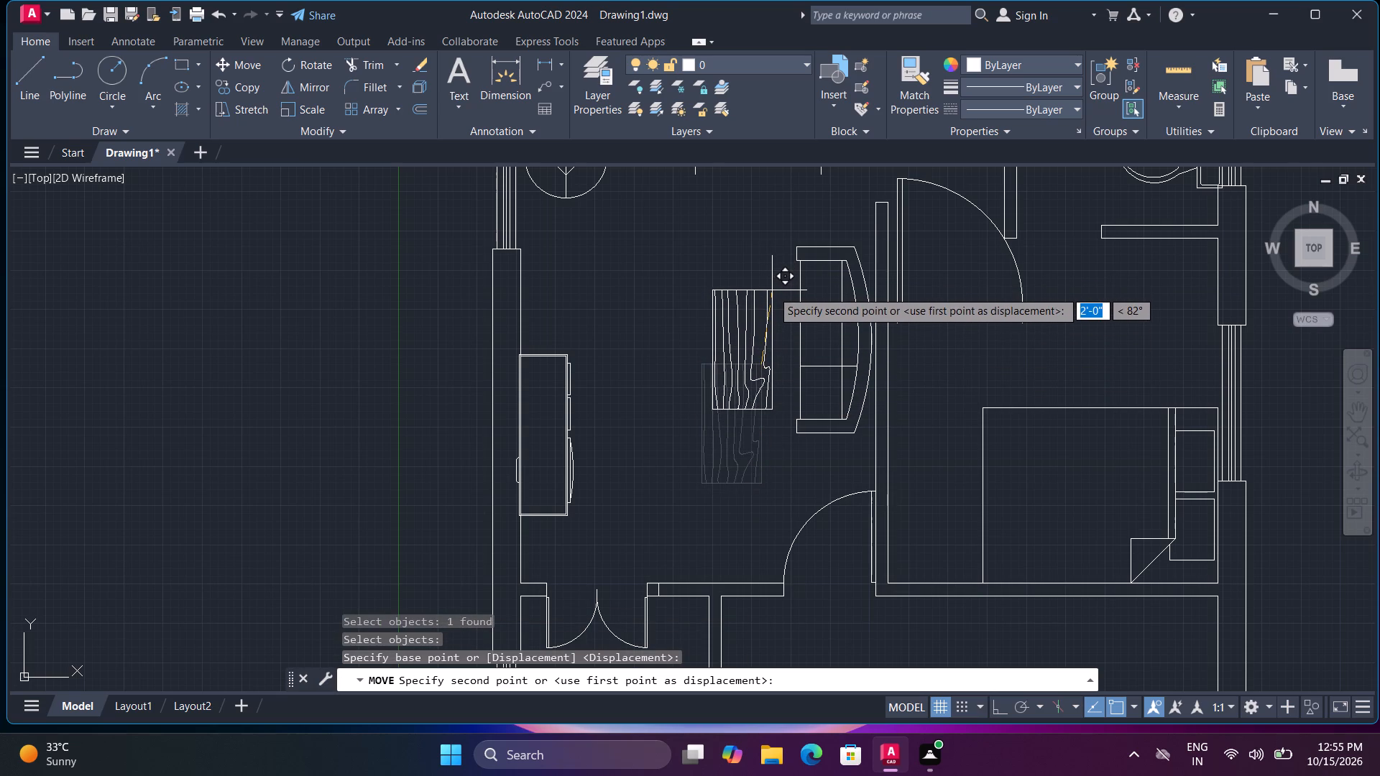
{"action": "left_click", "coordinate": [773, 289]}
Move the cabinet against the left exterior wall 2' straight up, opposite the table and sofa.
{"action": "key", "text": "space"}
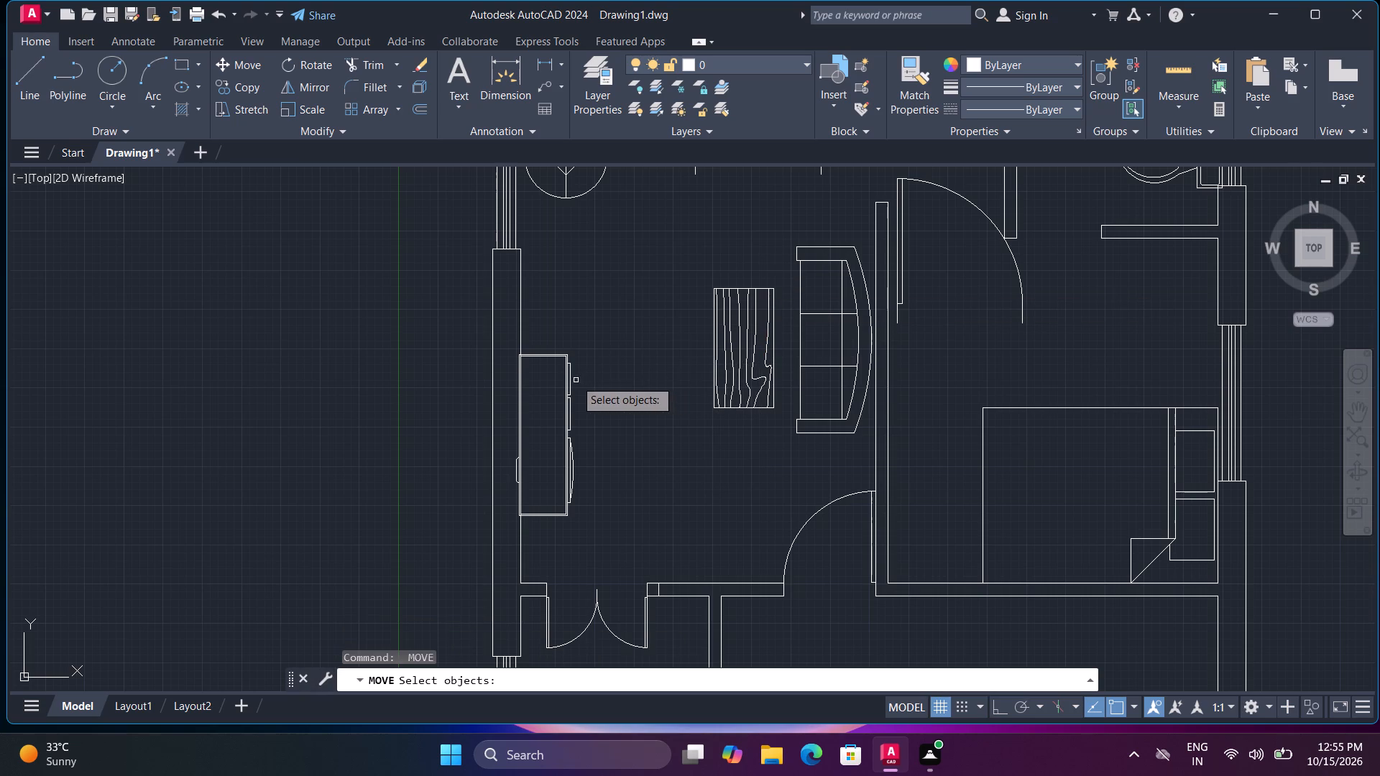
{"action": "left_click", "coordinate": [571, 374]}
{"action": "key", "text": "space"}
{"action": "left_click", "coordinate": [523, 356]}
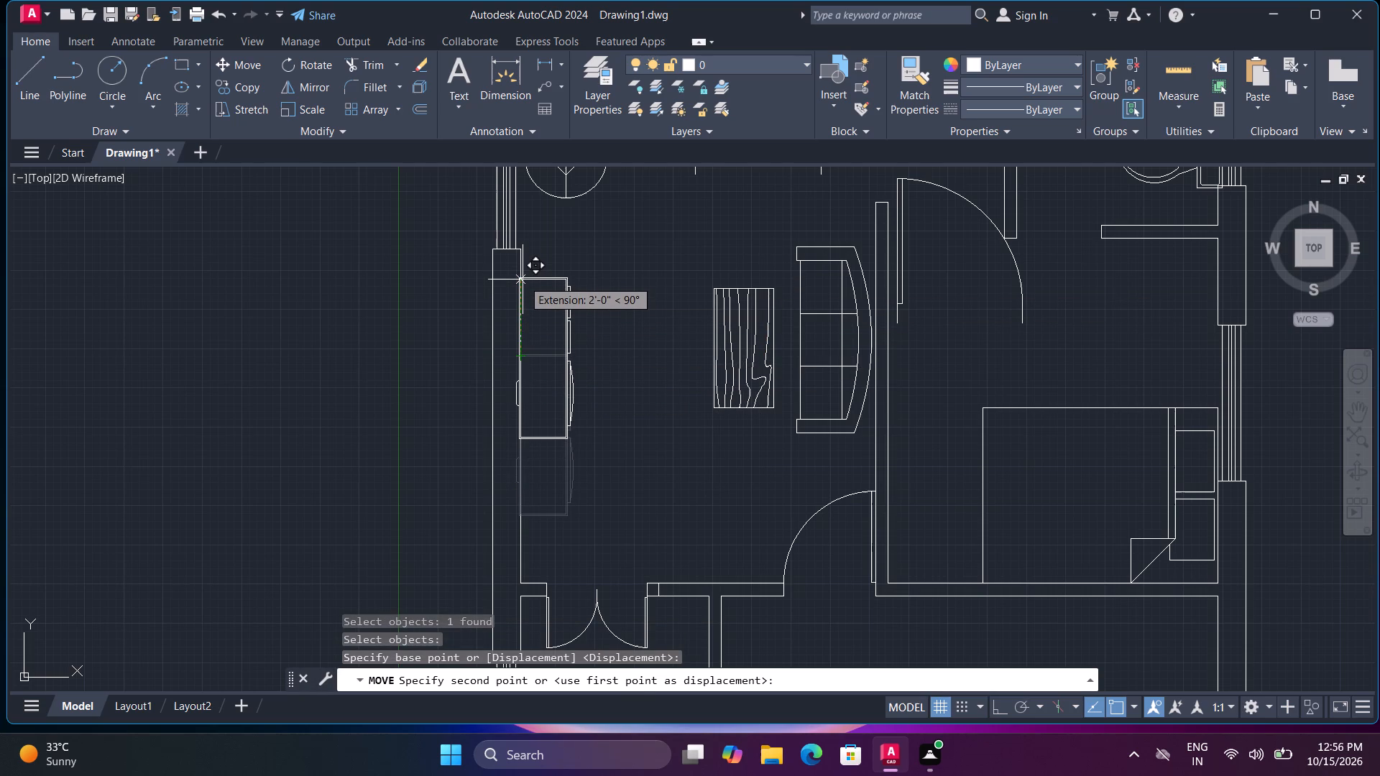
{"action": "left_click", "coordinate": [523, 280]}
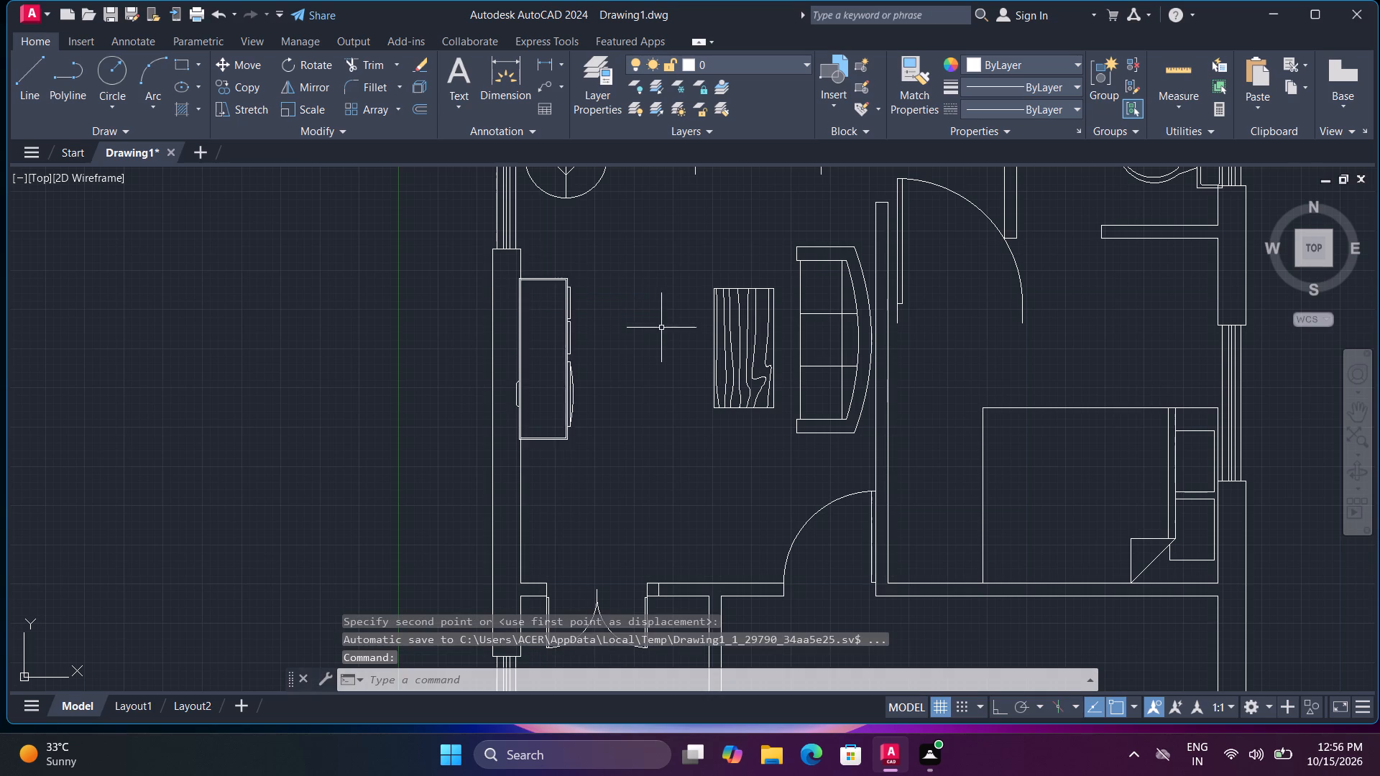
Shift the wooden table slightly left, away from the sofa.
{"action": "scroll", "coordinate": [665, 331], "scroll_direction": "down", "scroll_amount": 1}
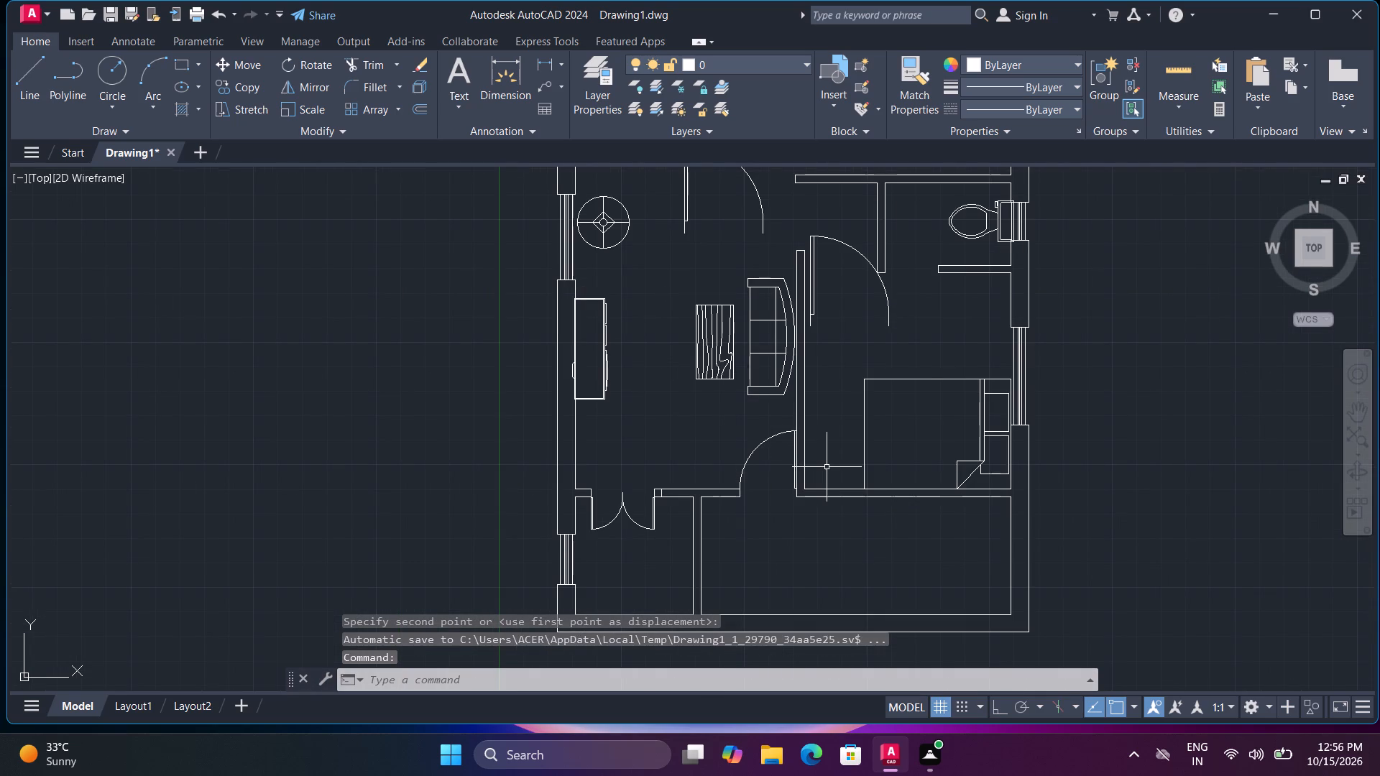
{"action": "key", "text": "space"}
{"action": "left_click", "coordinate": [705, 361]}
{"action": "left_click", "coordinate": [701, 376]}
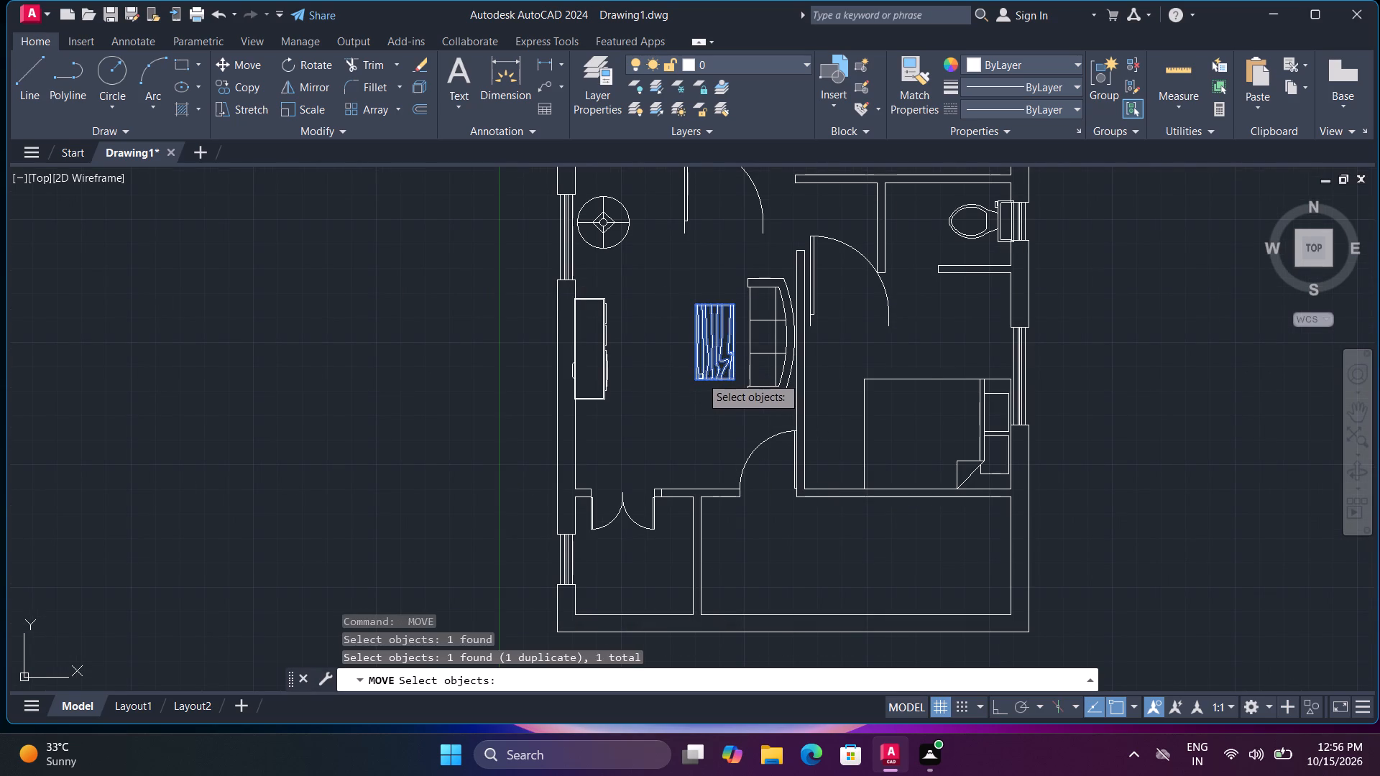
{"action": "key", "text": "space"}
{"action": "left_click", "coordinate": [700, 377]}
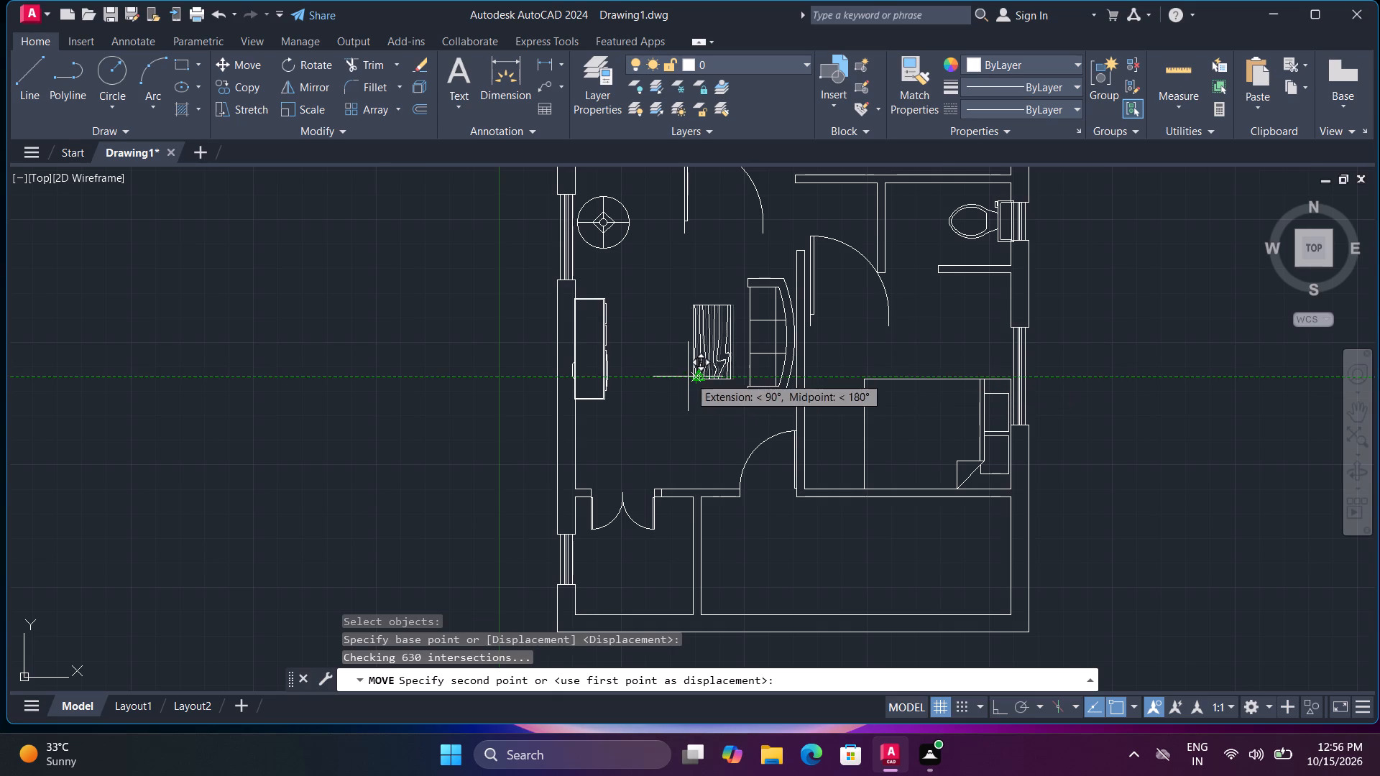
{"action": "left_click", "coordinate": [686, 377]}
{"action": "scroll", "coordinate": [770, 405], "scroll_direction": "down", "scroll_amount": 1}
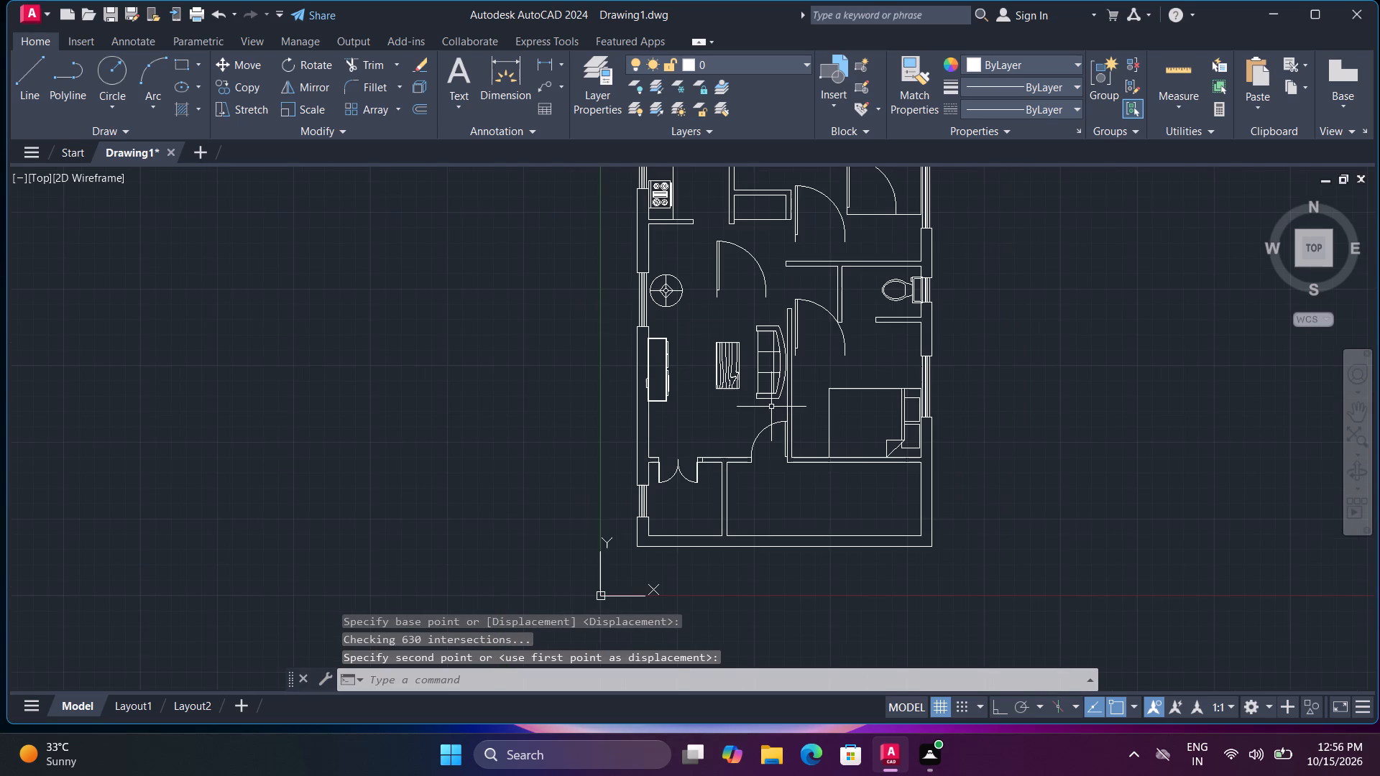
Rotate the bedroom door block beside the sofa wall by 270° about its lower-left corner.
{"action": "middle_click_drag", "start_coordinate": [824, 384], "coordinate": [804, 481]}
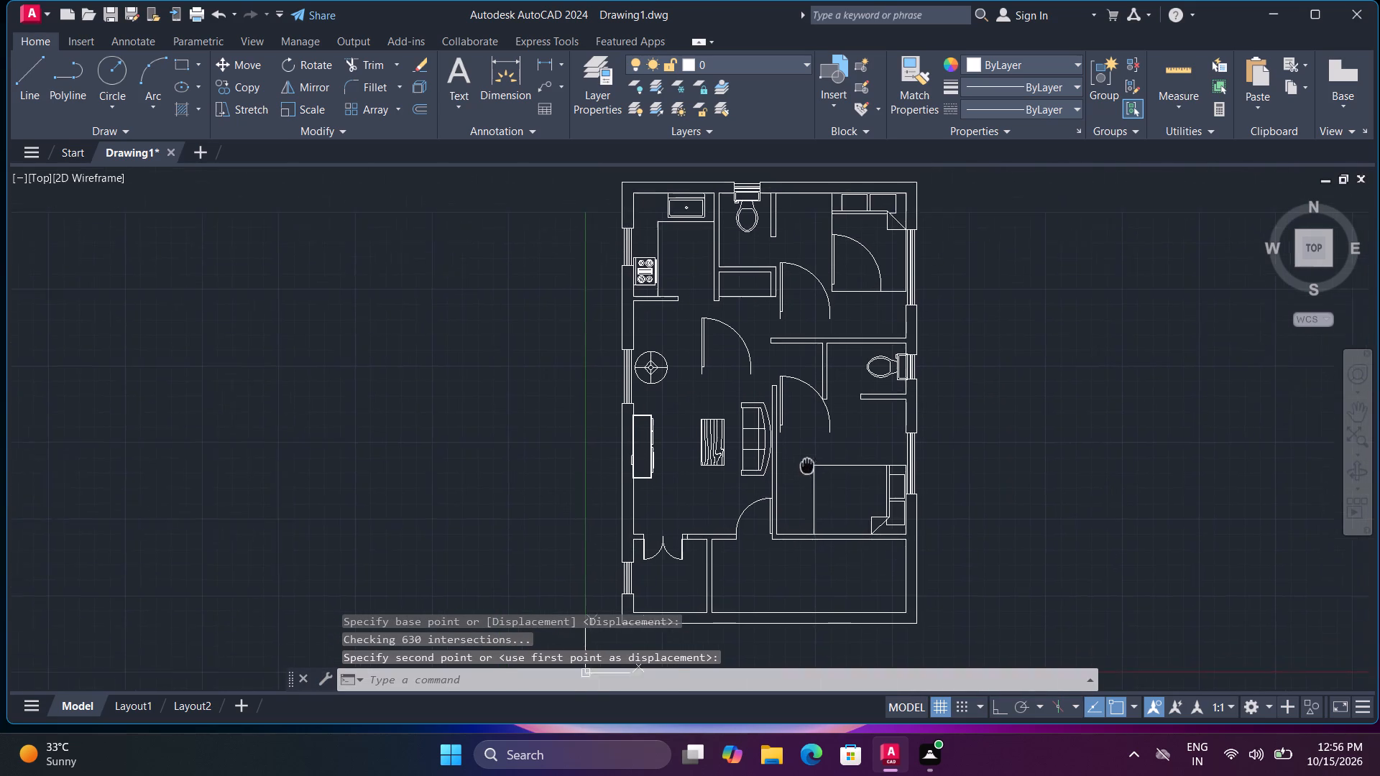
{"action": "middle_click_drag", "start_coordinate": [804, 481], "coordinate": [784, 530]}
{"action": "middle_click", "coordinate": [778, 534]}
{"action": "scroll", "coordinate": [795, 479], "scroll_direction": "up", "scroll_amount": 2}
{"action": "key", "text": "space"}
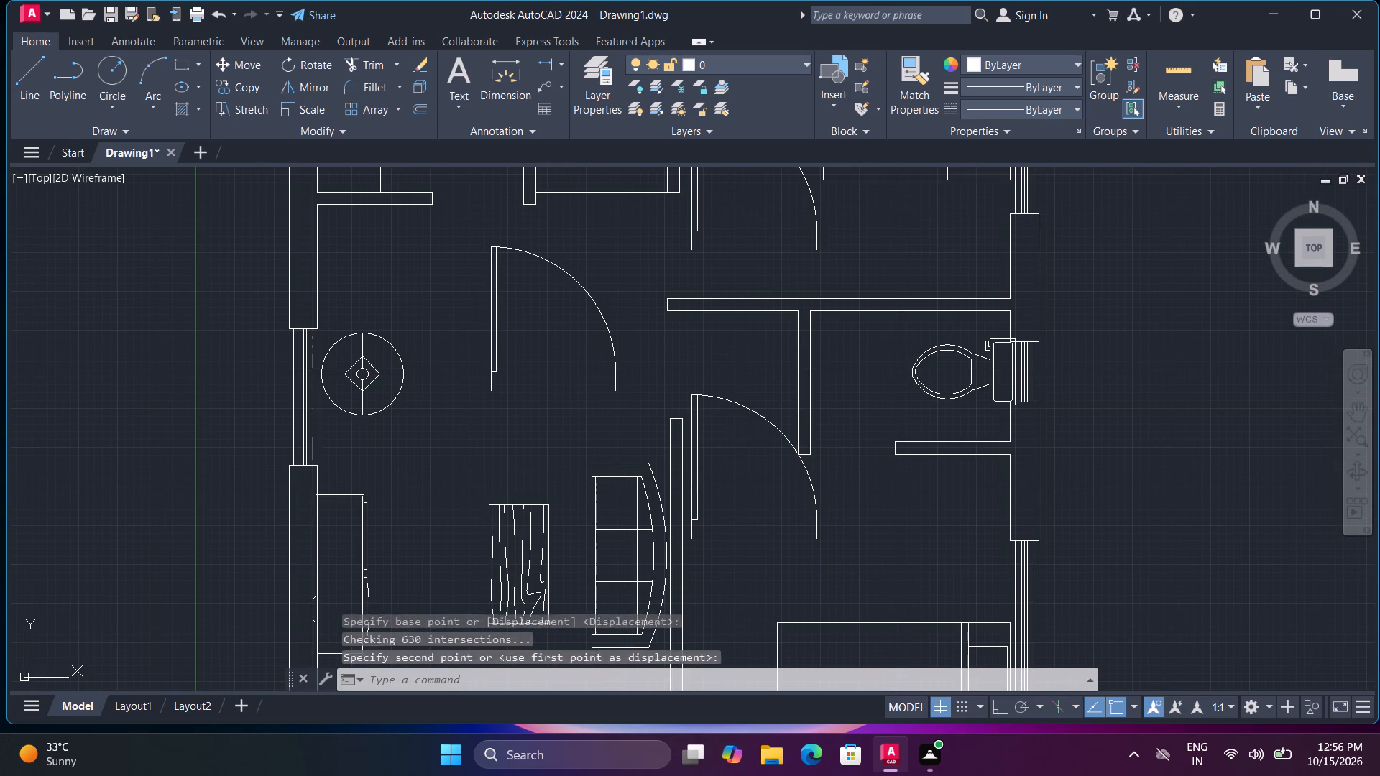
{"action": "key", "text": "space"}
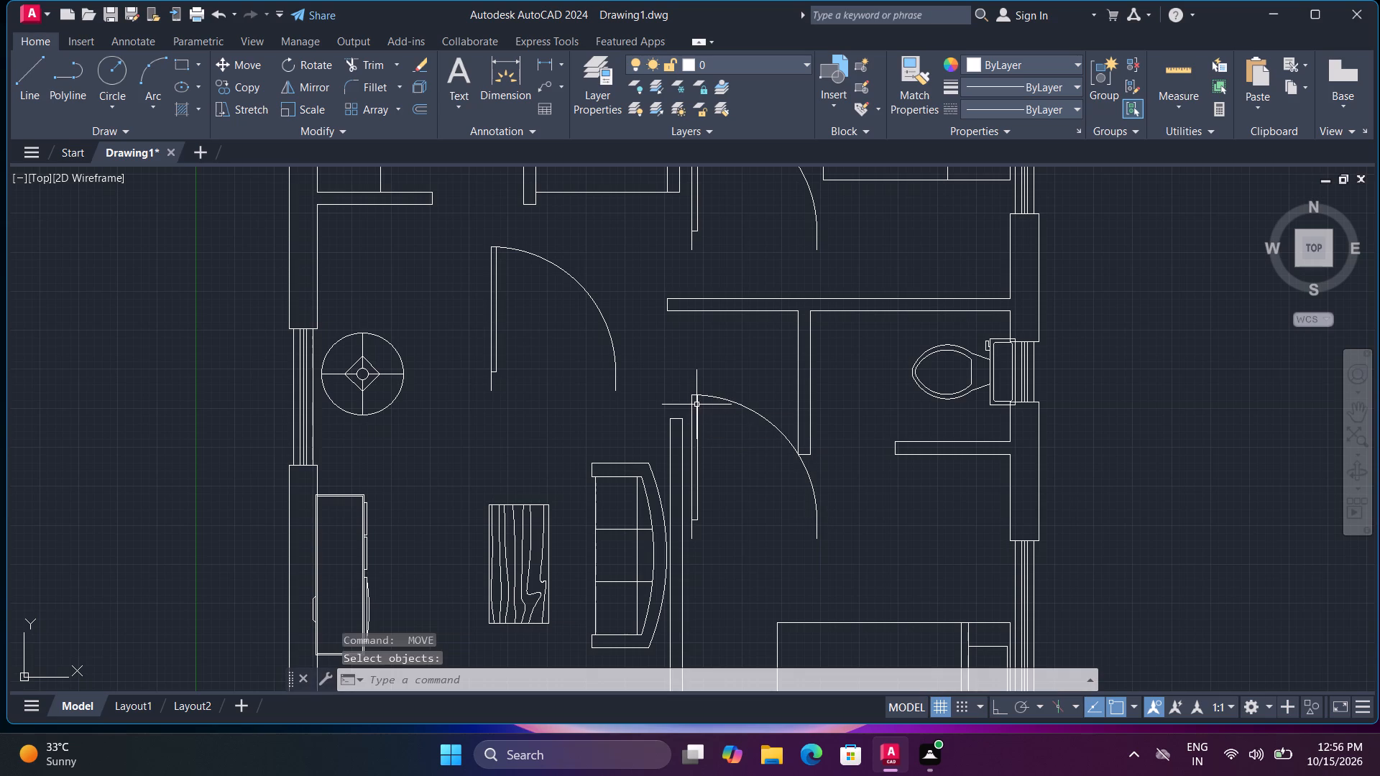
{"action": "left_click", "coordinate": [696, 405]}
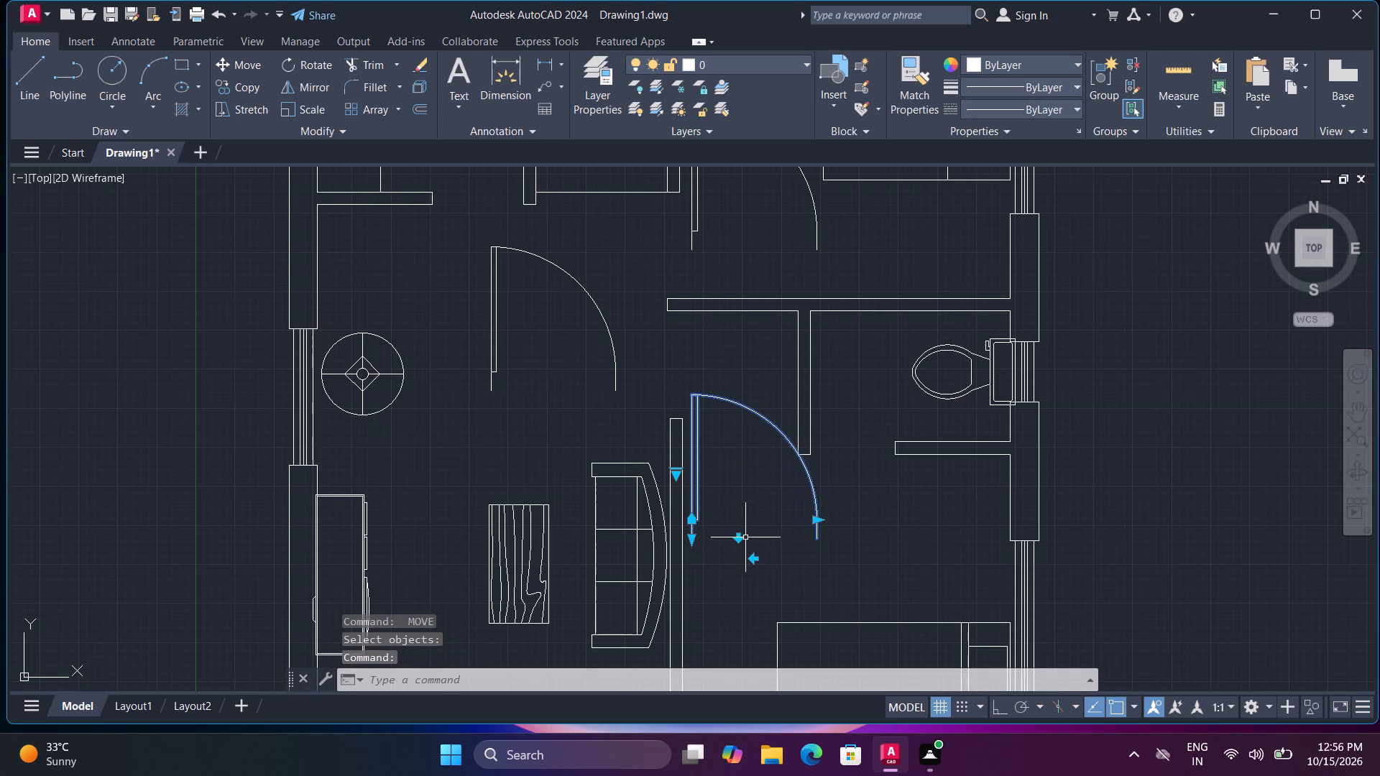
{"action": "key", "text": "r"}
{"action": "key", "text": "o"}
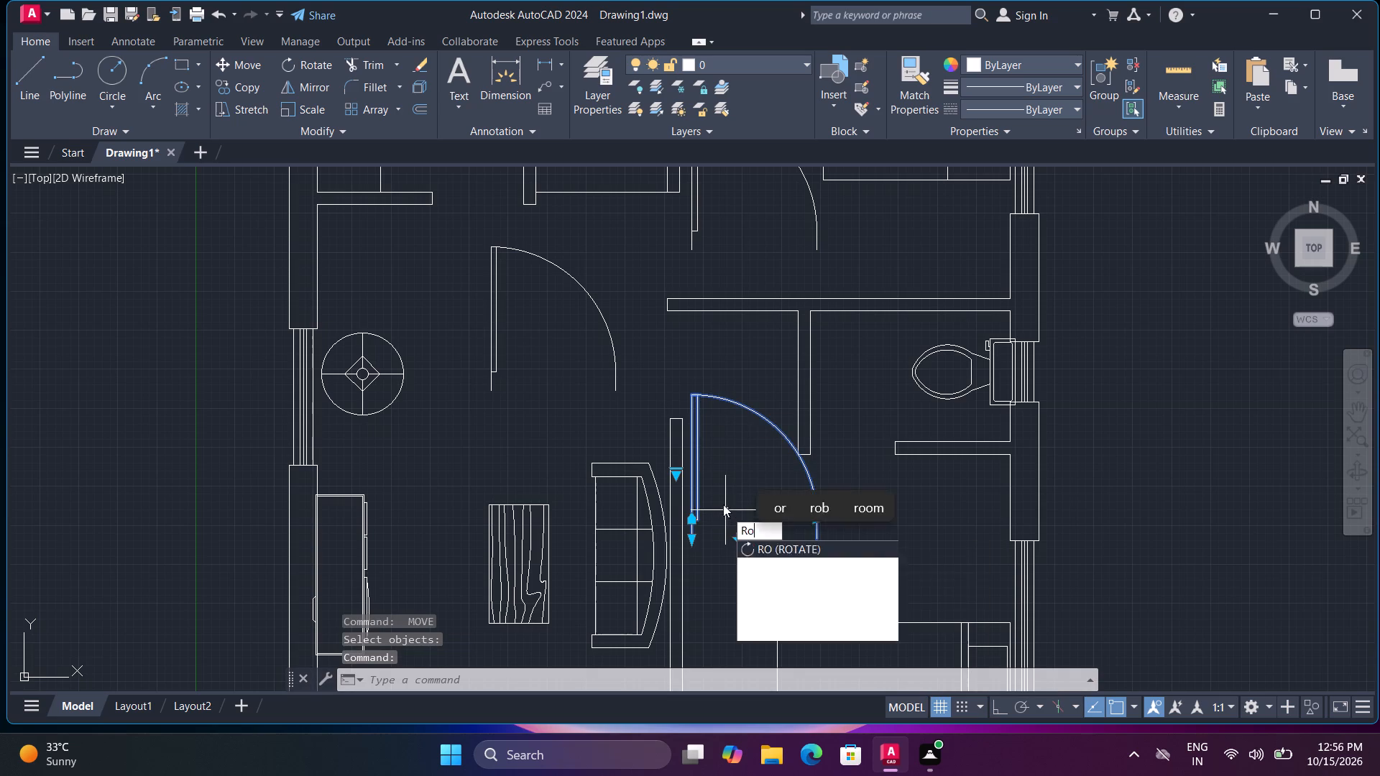
{"action": "key", "text": "space"}
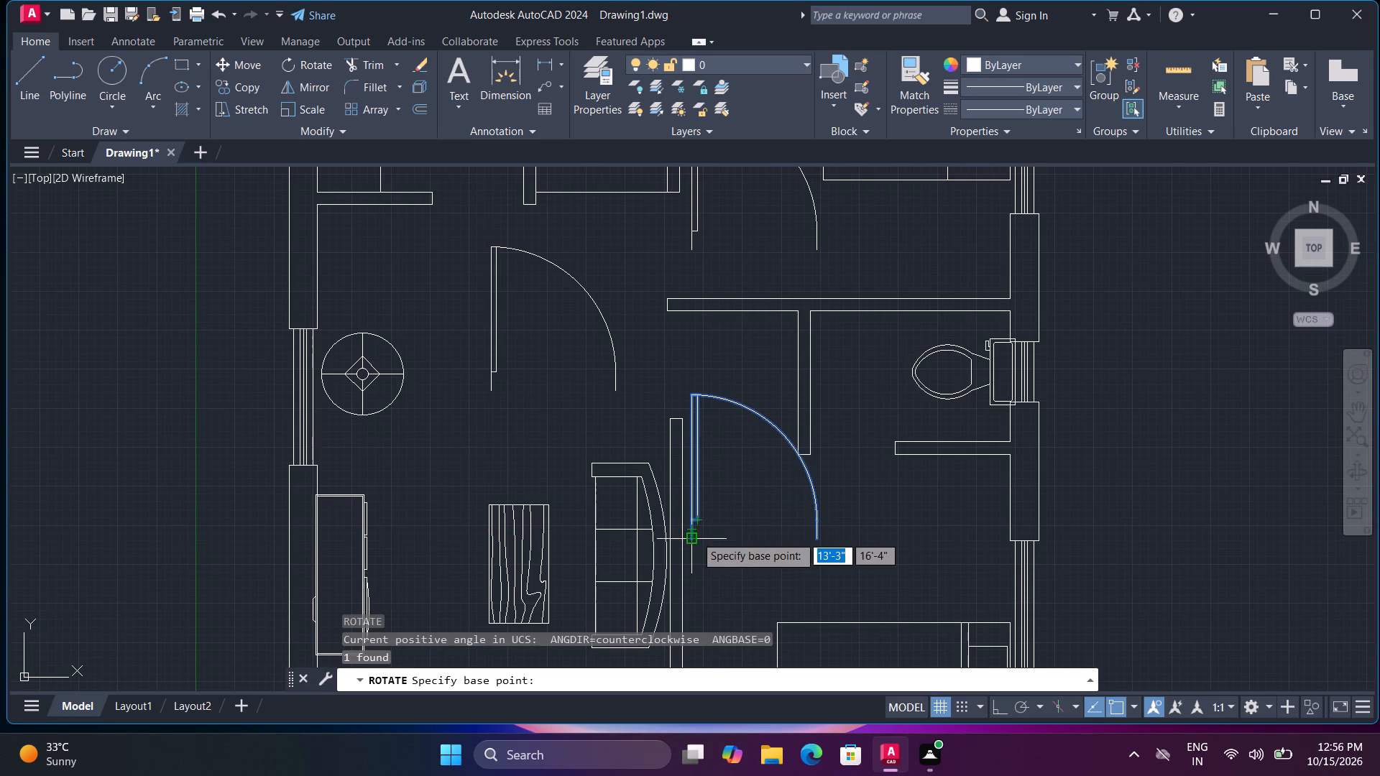
{"action": "left_click", "coordinate": [694, 535]}
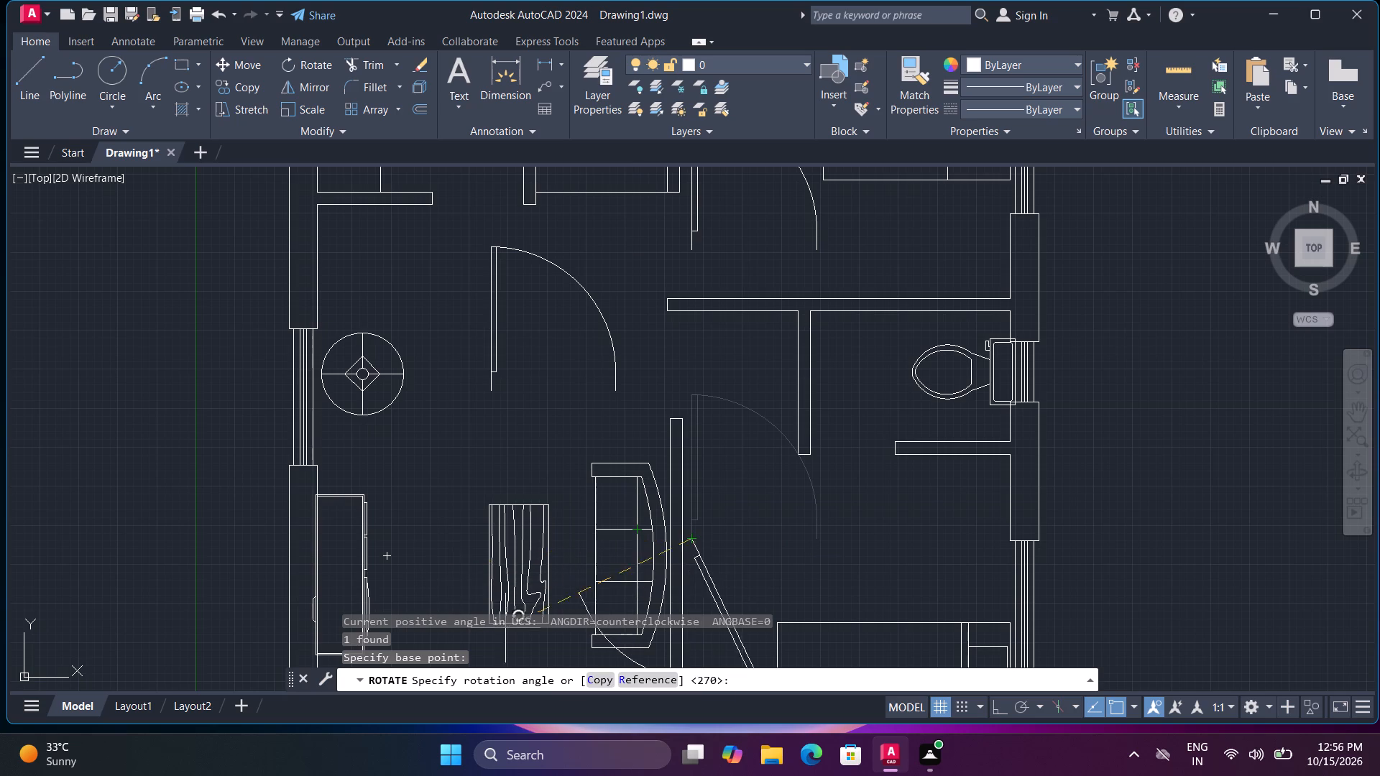
{"action": "left_click", "coordinate": [696, 583]}
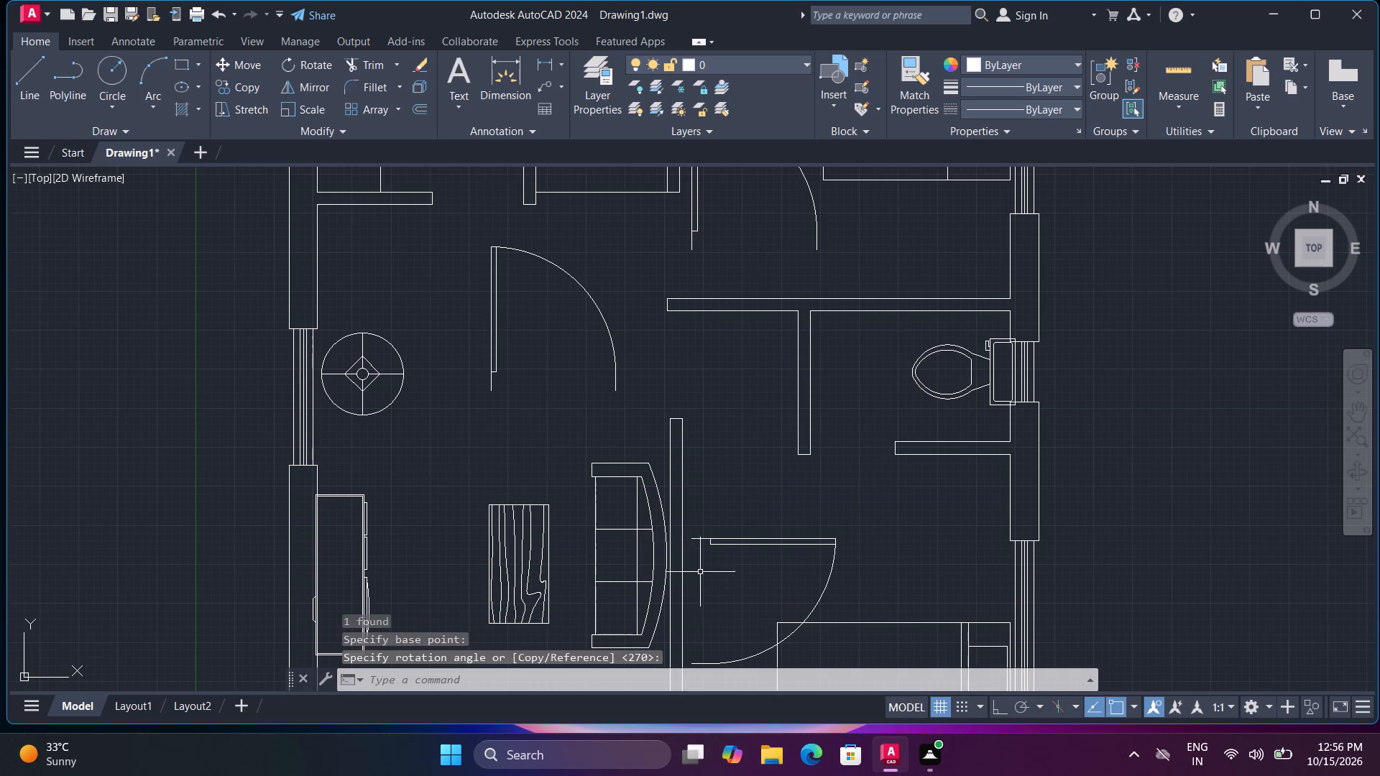
Move the rotated door by its upper-left corner to the lower-left corner of the horizontal wall above the opening.
{"action": "type", "text": "m"}
{"action": "key", "text": "space"}
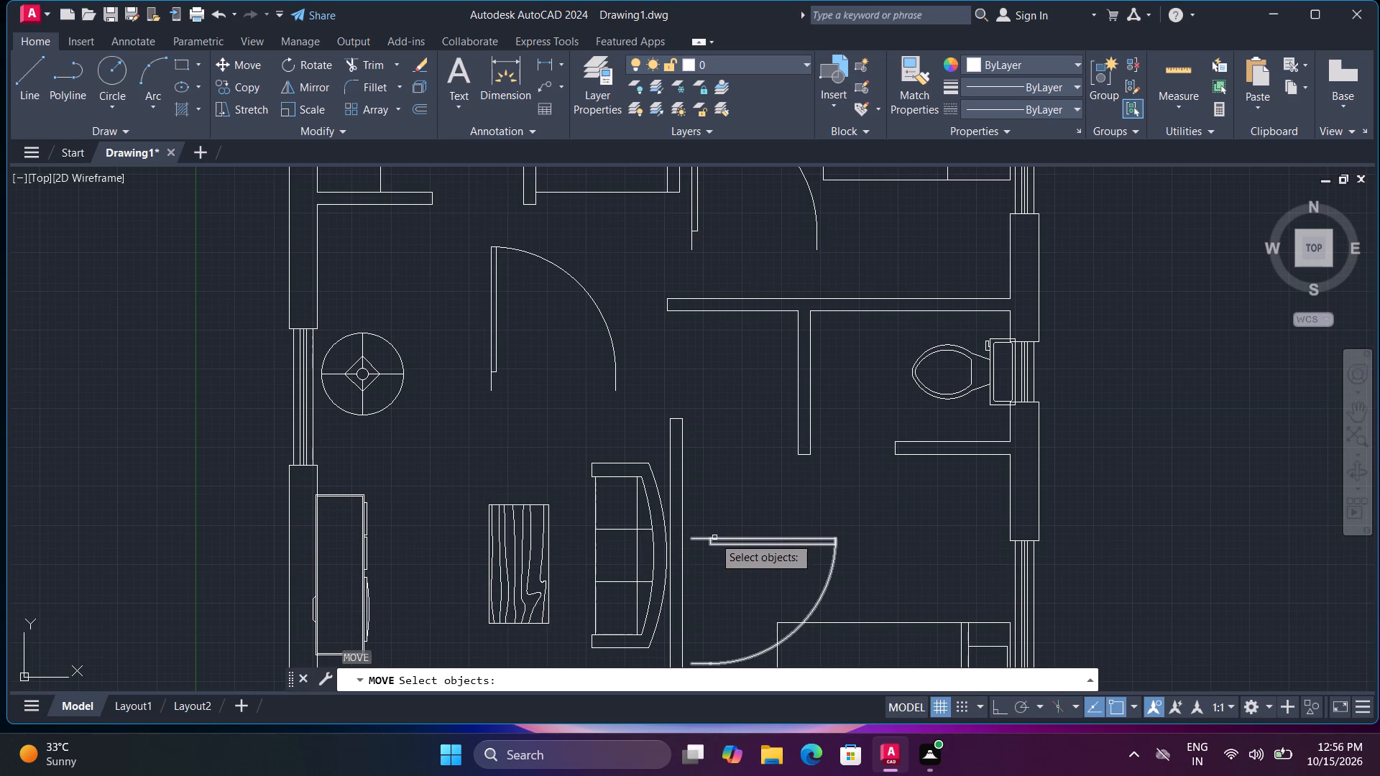
{"action": "left_click", "coordinate": [716, 540]}
{"action": "key", "text": "space"}
{"action": "left_click", "coordinate": [695, 537]}
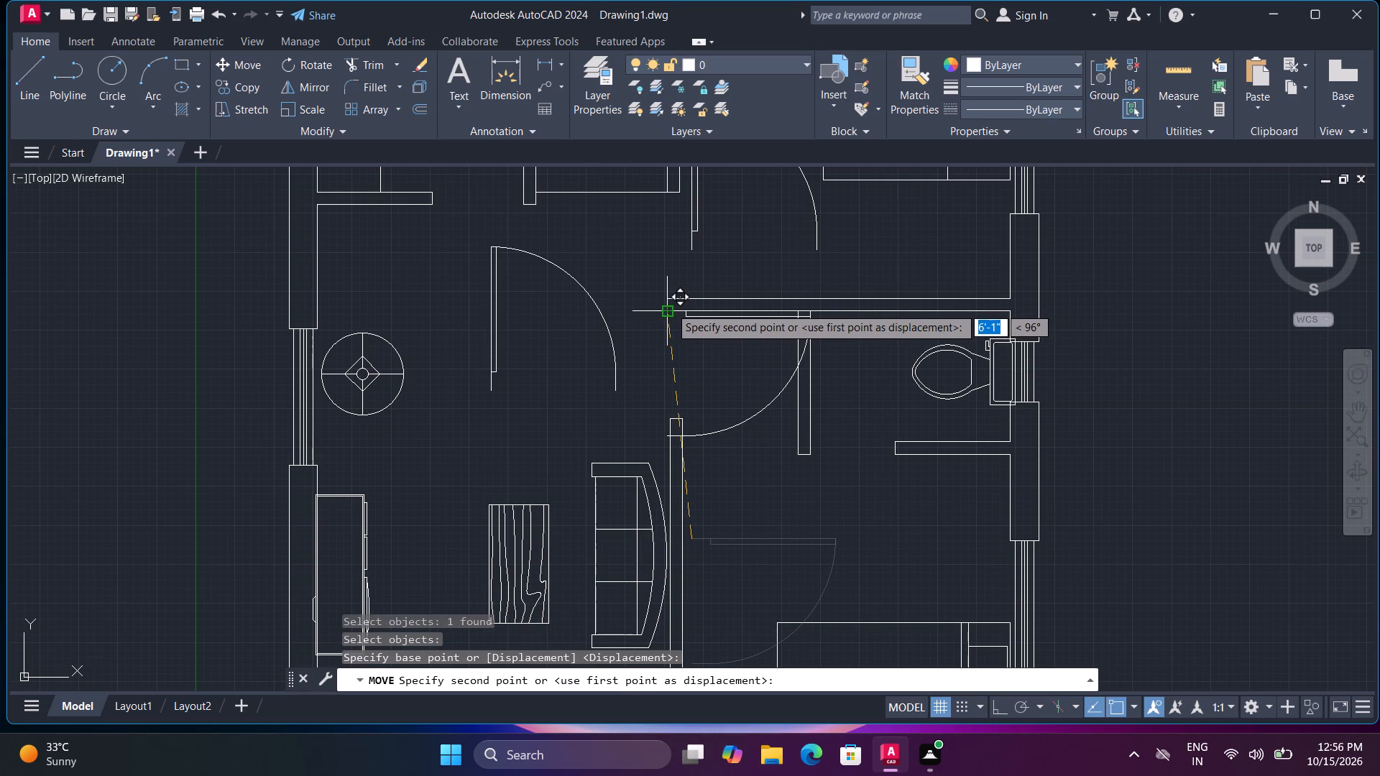
{"action": "scroll", "coordinate": [674, 306], "scroll_direction": "up", "scroll_amount": 3}
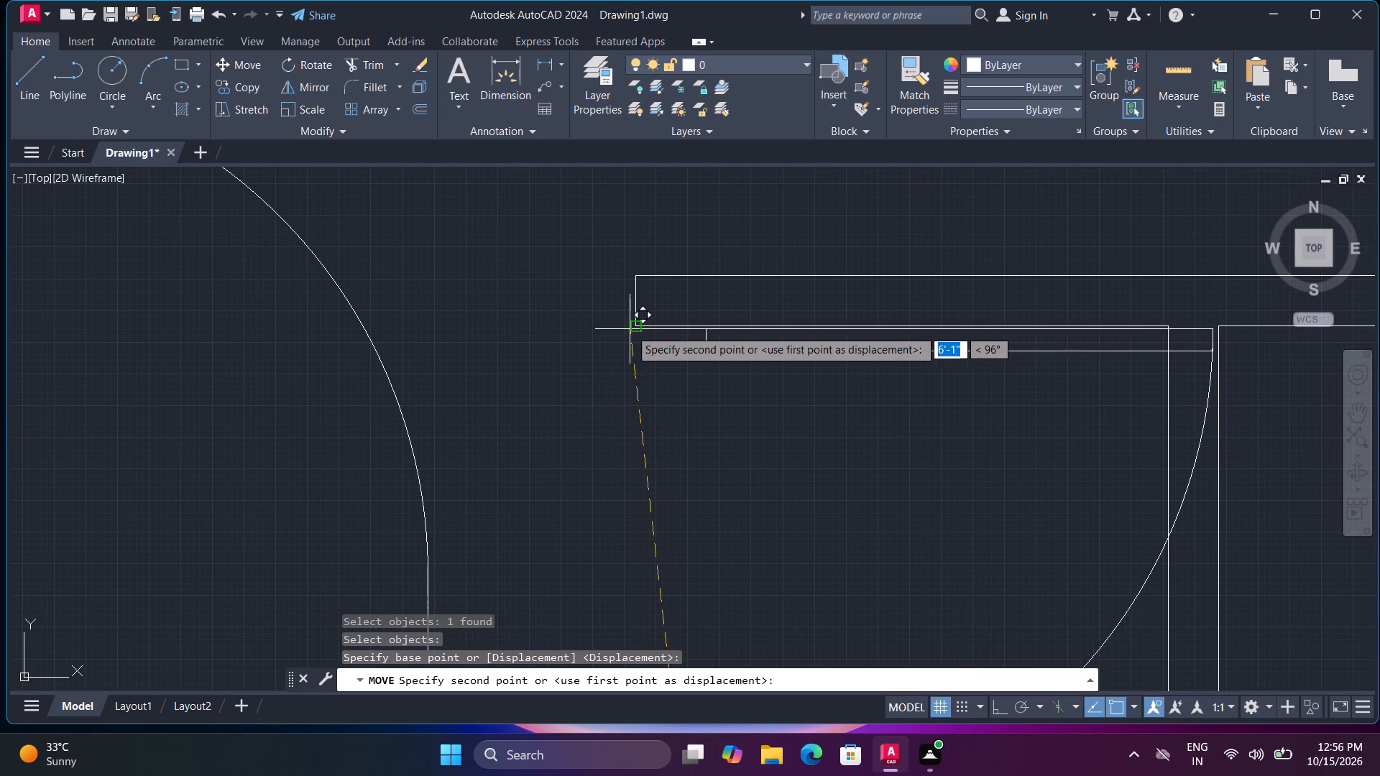
{"action": "left_click", "coordinate": [639, 327]}
{"action": "scroll", "coordinate": [684, 351], "scroll_direction": "down", "scroll_amount": 1}
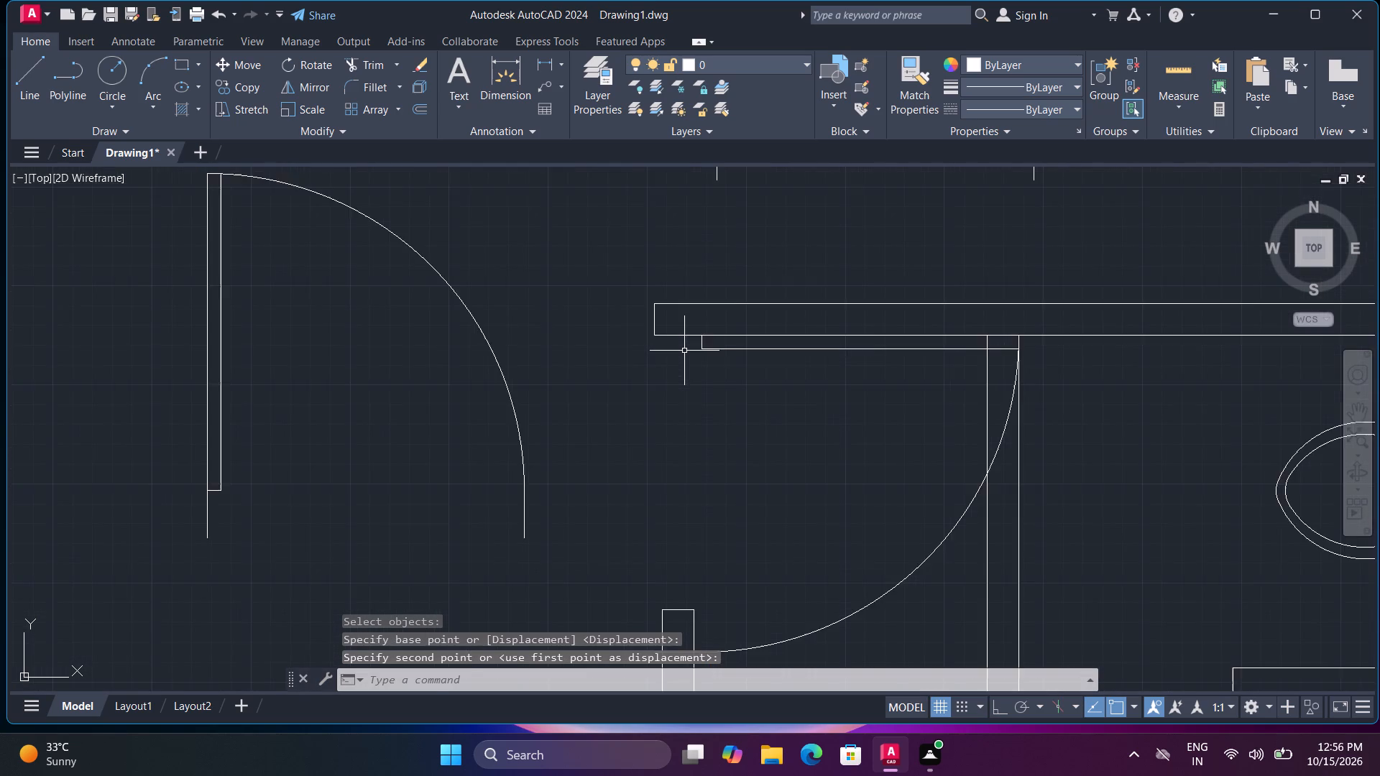
Scale the door down freehand about its upper-left corner so it stays clear of the bathroom partition.
{"action": "scroll", "coordinate": [684, 351], "scroll_direction": "down", "scroll_amount": 1}
{"action": "type", "text": "sc"}
{"action": "key", "text": "space"}
{"action": "left_click", "coordinate": [672, 340]}
{"action": "key", "text": "space"}
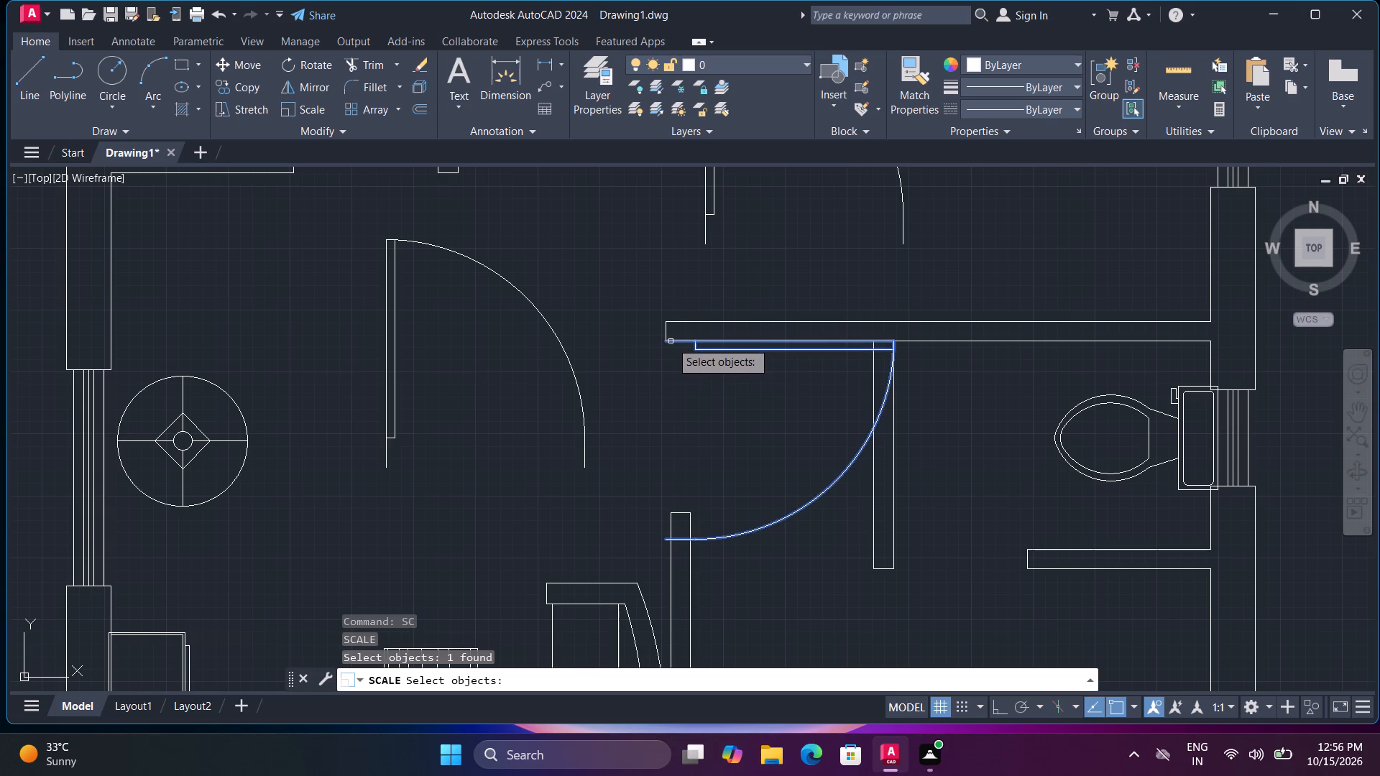
{"action": "left_click", "coordinate": [667, 343]}
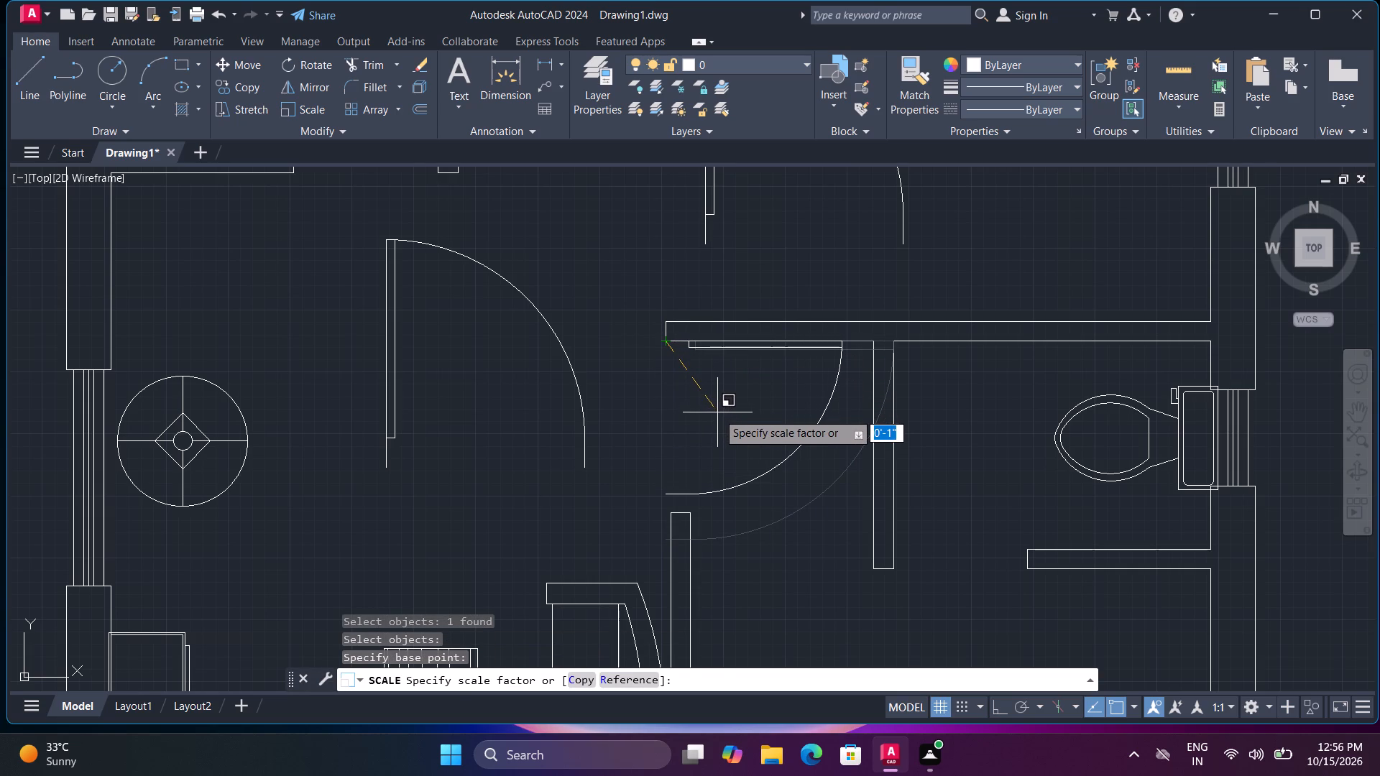
{"action": "left_click", "coordinate": [714, 410]}
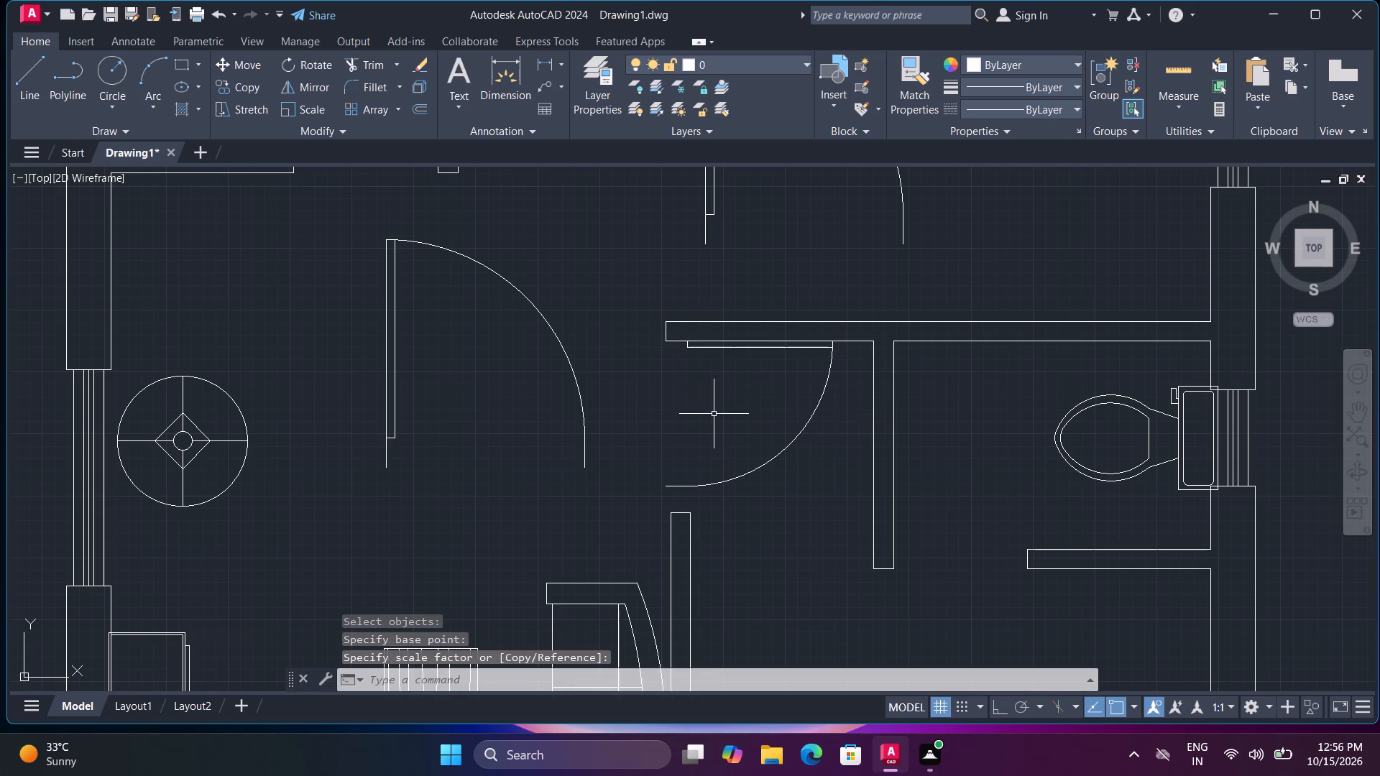
Extend both faces of the wall beside the sofa up to the door's lower end and remove the old wall end line.
{"action": "scroll", "coordinate": [712, 466], "scroll_direction": "up", "scroll_amount": 1}
{"action": "key", "text": "e"}
{"action": "type", "text": "x"}
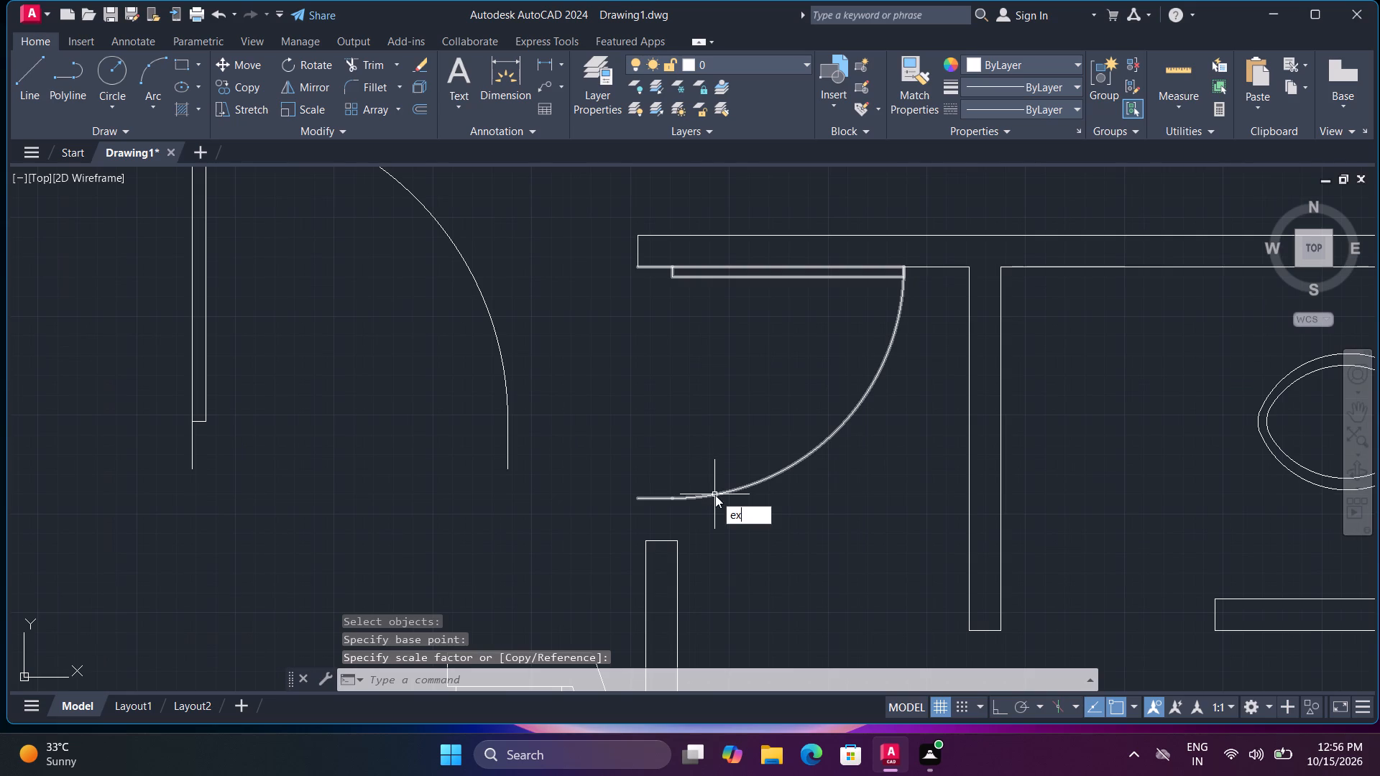
{"action": "key", "text": "space"}
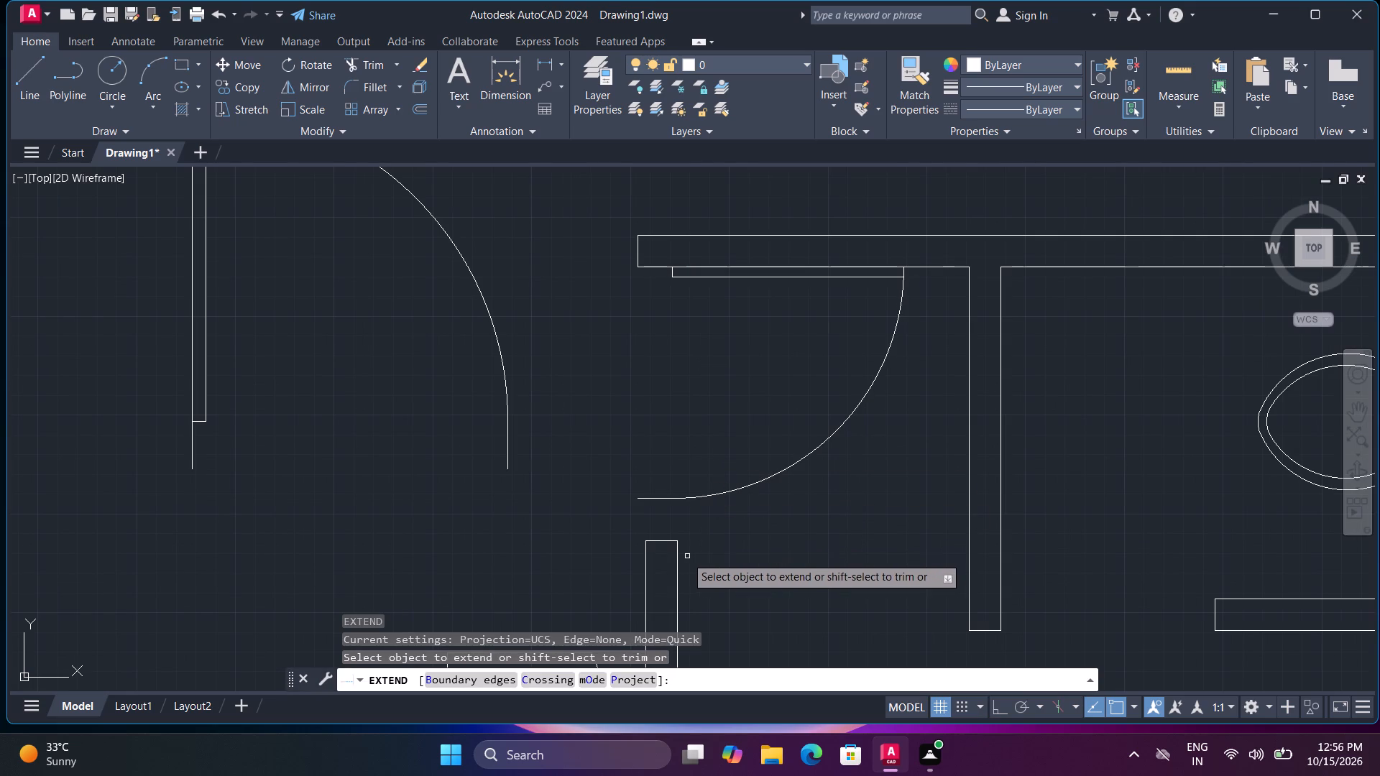
{"action": "left_click", "coordinate": [678, 552]}
{"action": "left_click", "coordinate": [646, 555]}
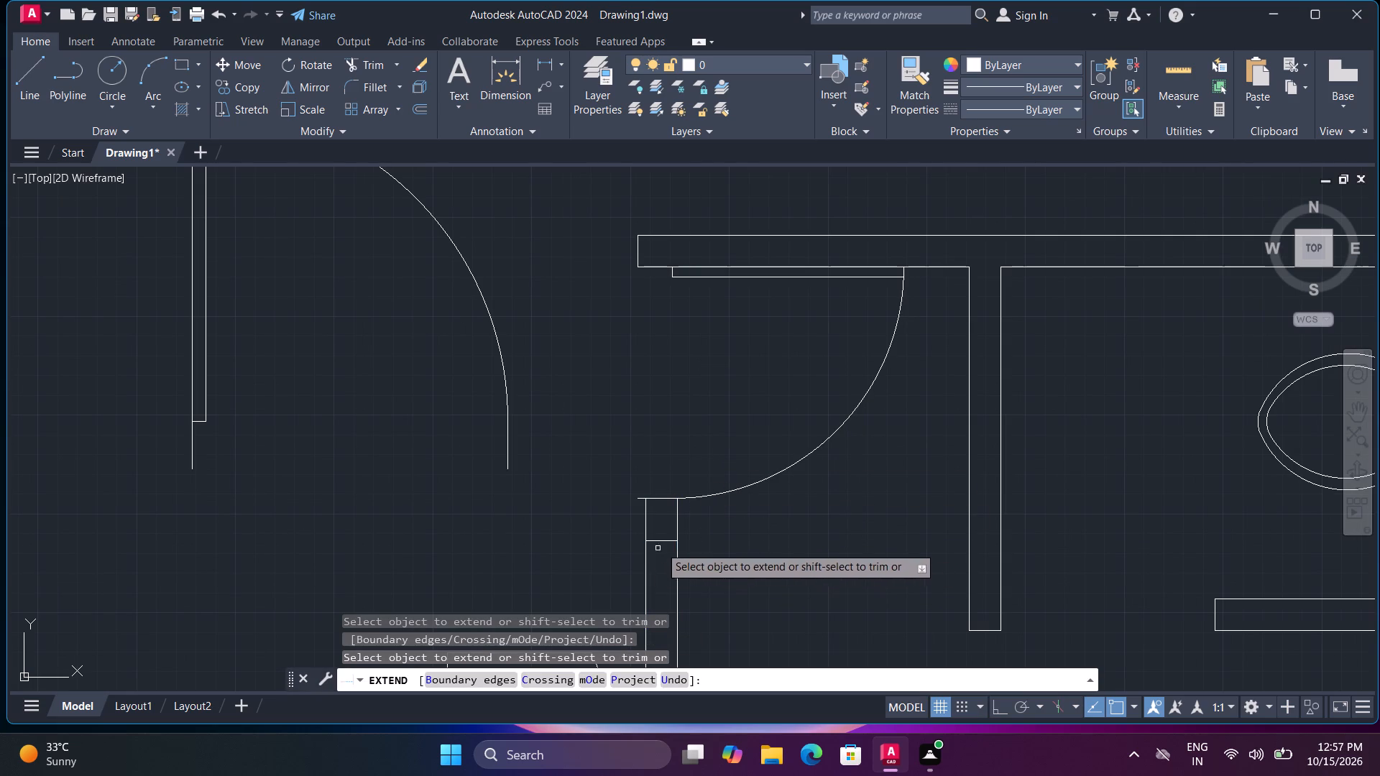
{"action": "left_click_drag", "start_coordinate": [666, 529], "coordinate": [670, 548], "text": "shift"}
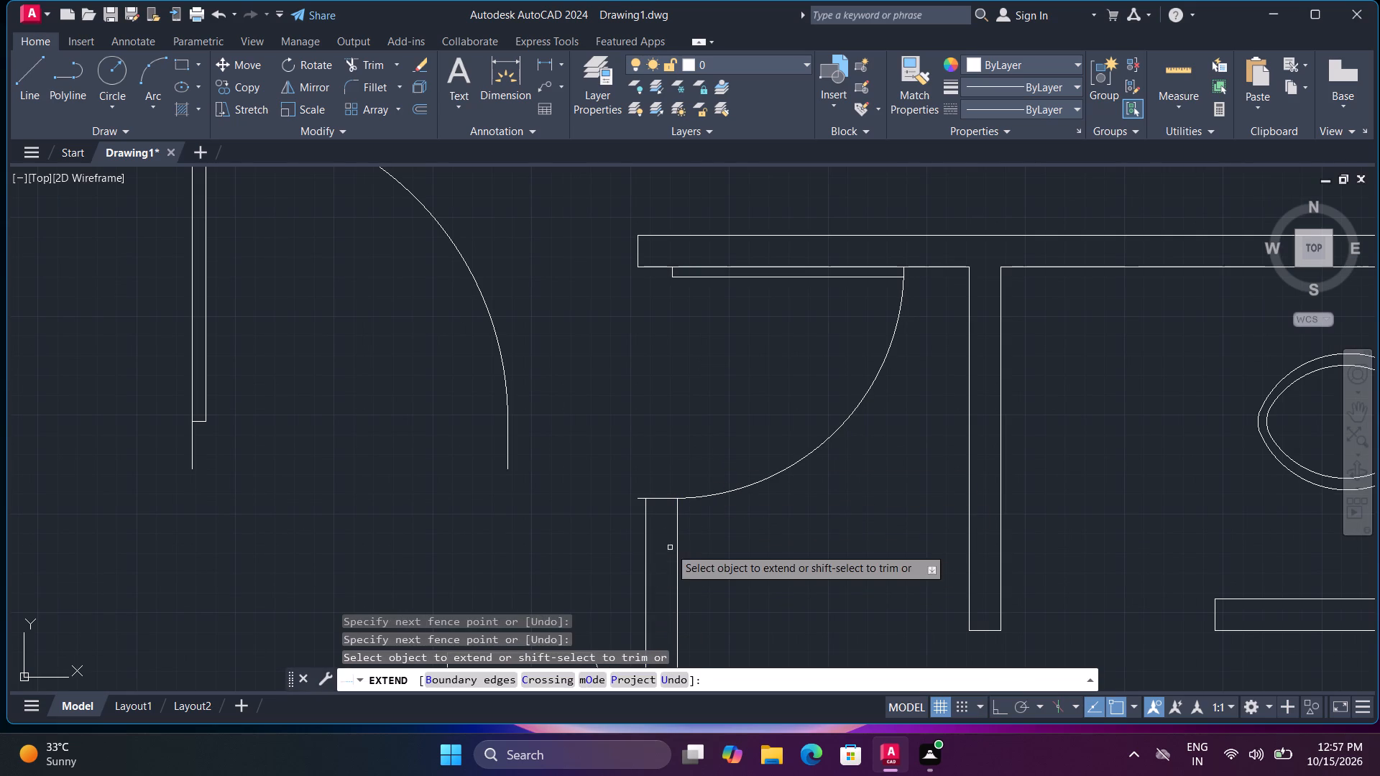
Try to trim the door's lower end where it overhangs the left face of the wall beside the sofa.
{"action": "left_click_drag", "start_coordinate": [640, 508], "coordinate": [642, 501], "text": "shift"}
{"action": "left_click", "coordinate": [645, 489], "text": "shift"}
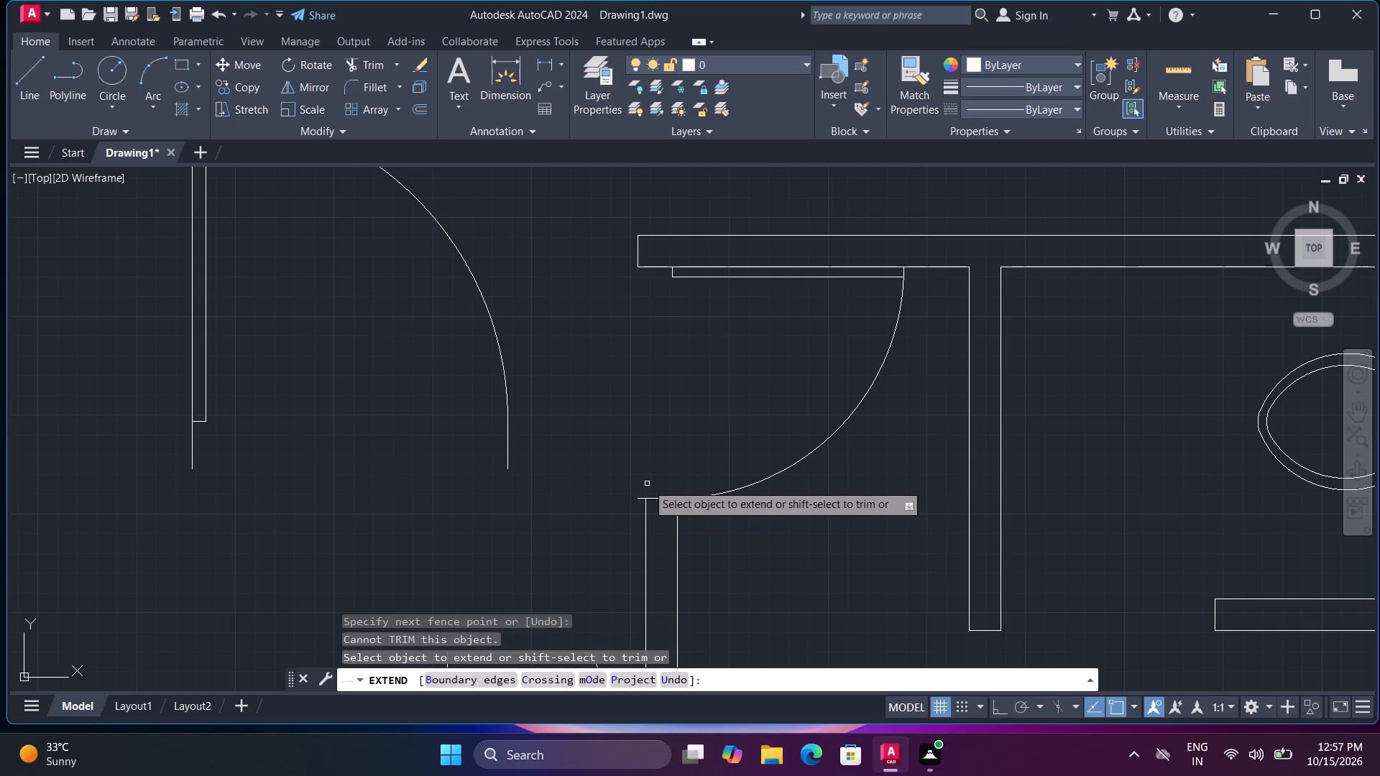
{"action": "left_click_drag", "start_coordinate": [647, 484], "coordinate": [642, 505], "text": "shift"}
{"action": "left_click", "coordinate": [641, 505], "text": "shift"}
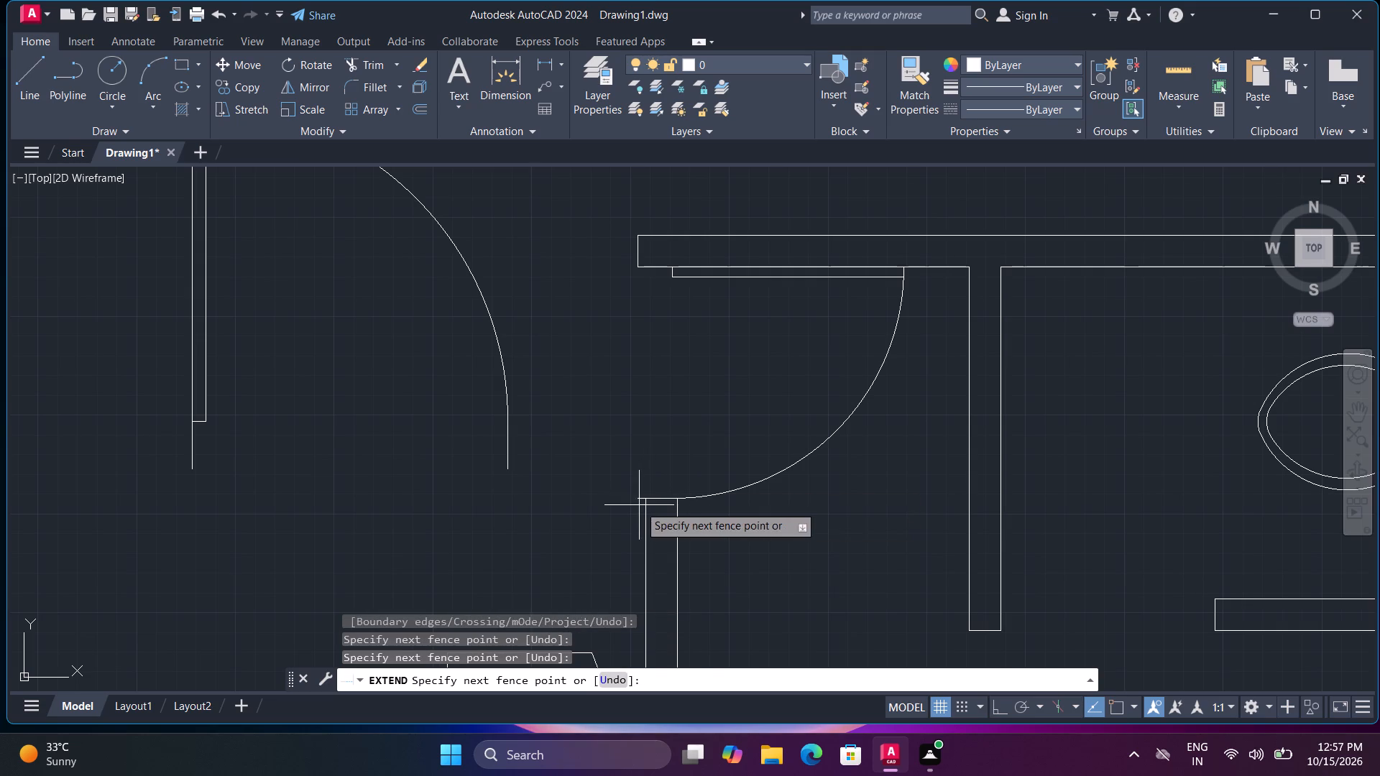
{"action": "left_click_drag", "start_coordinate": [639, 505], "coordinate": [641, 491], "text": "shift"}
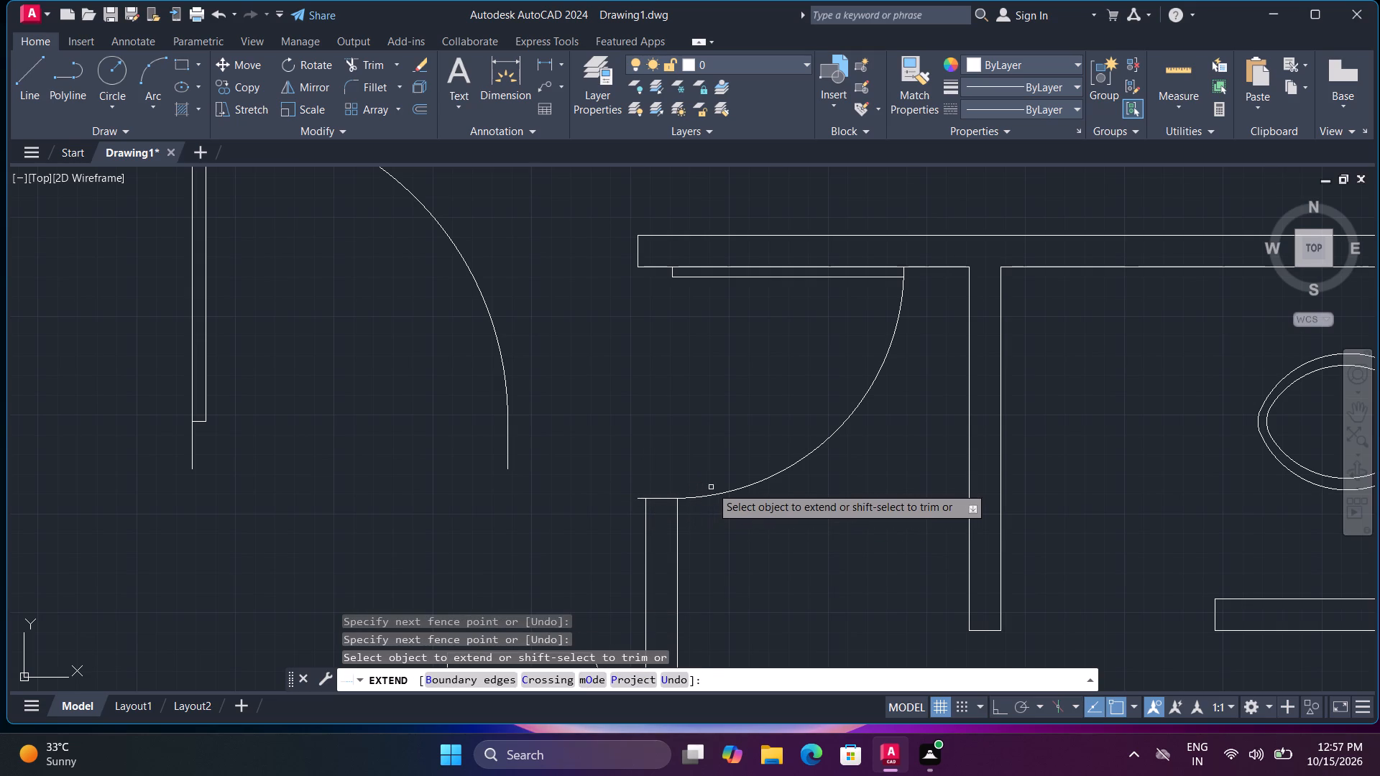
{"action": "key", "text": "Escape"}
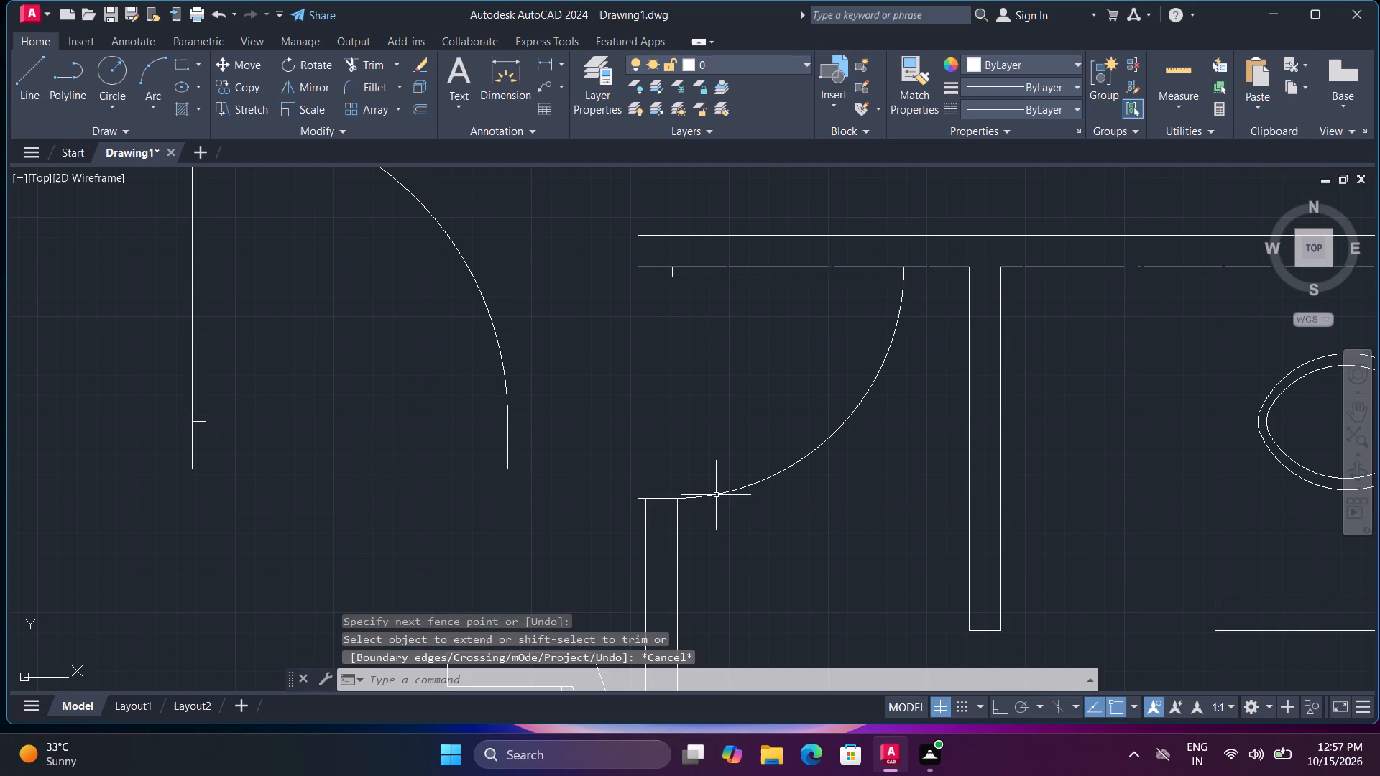
Move the door about 2" to the right along the underside of the horizontal wall.
{"action": "left_click", "coordinate": [717, 495]}
{"action": "key", "text": "m"}
{"action": "key", "text": "space"}
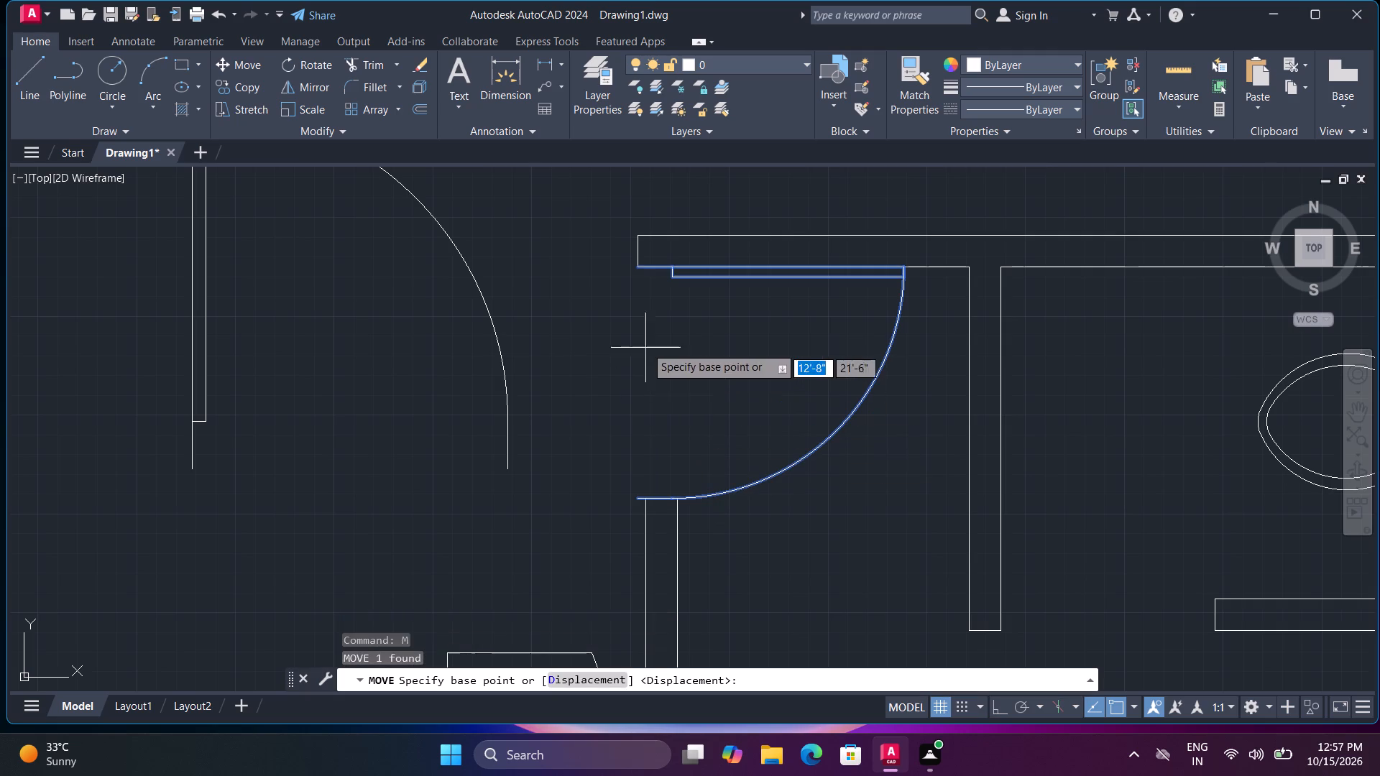
{"action": "left_click", "coordinate": [635, 268]}
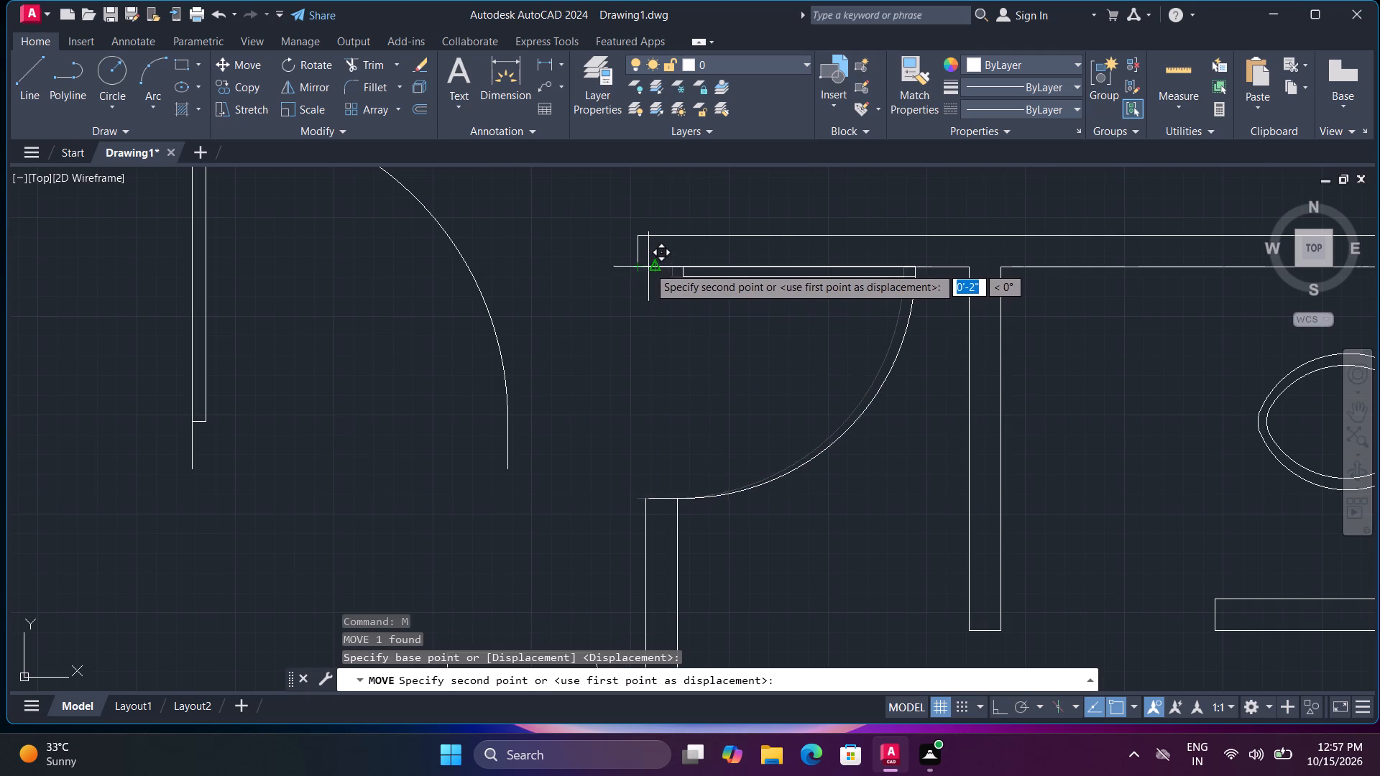
{"action": "left_click", "coordinate": [653, 267]}
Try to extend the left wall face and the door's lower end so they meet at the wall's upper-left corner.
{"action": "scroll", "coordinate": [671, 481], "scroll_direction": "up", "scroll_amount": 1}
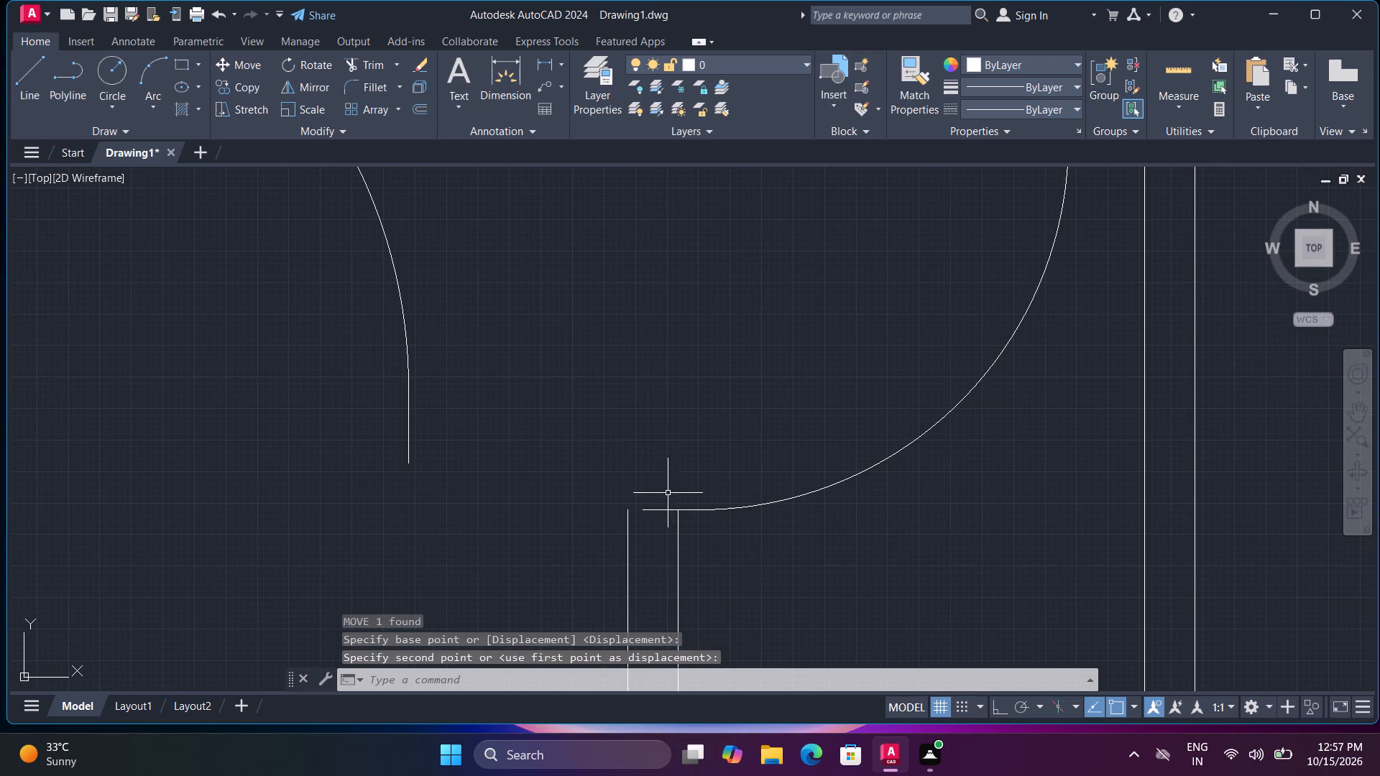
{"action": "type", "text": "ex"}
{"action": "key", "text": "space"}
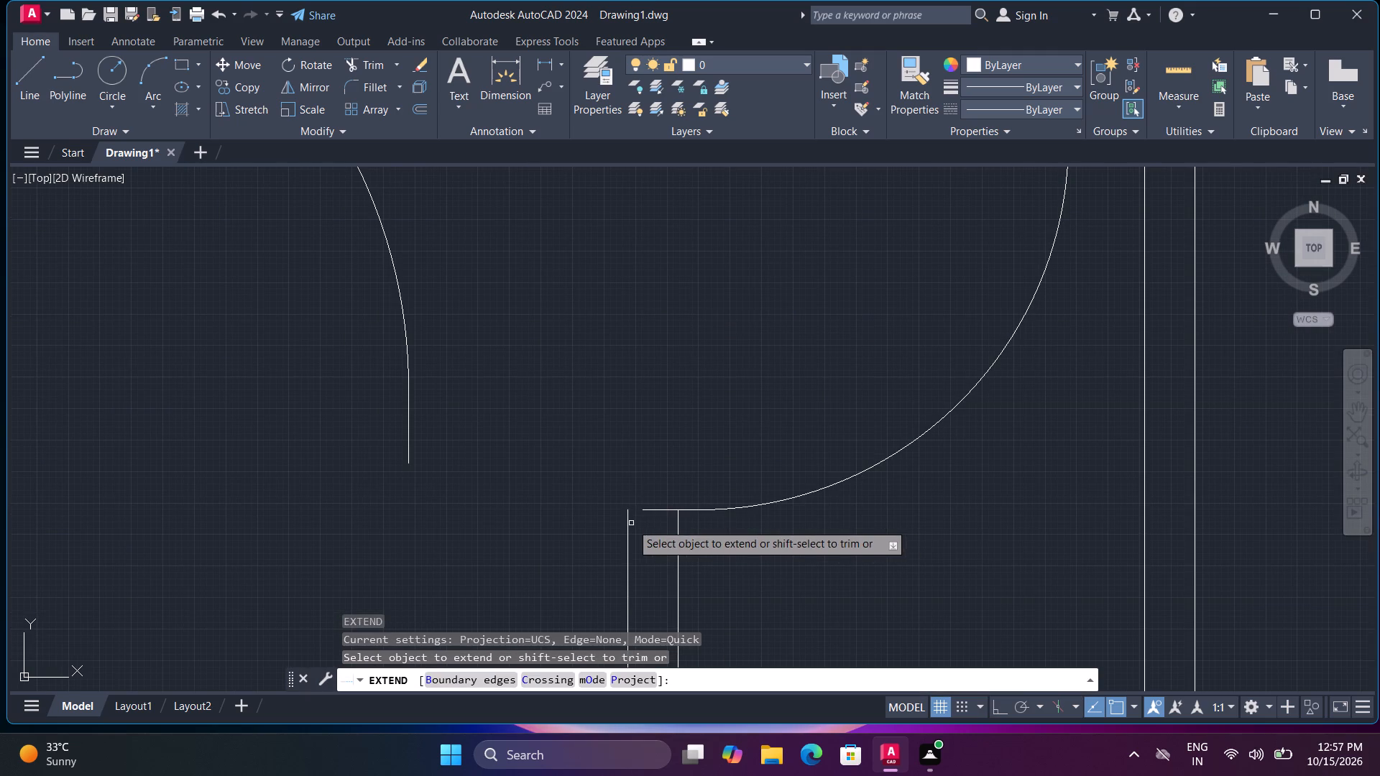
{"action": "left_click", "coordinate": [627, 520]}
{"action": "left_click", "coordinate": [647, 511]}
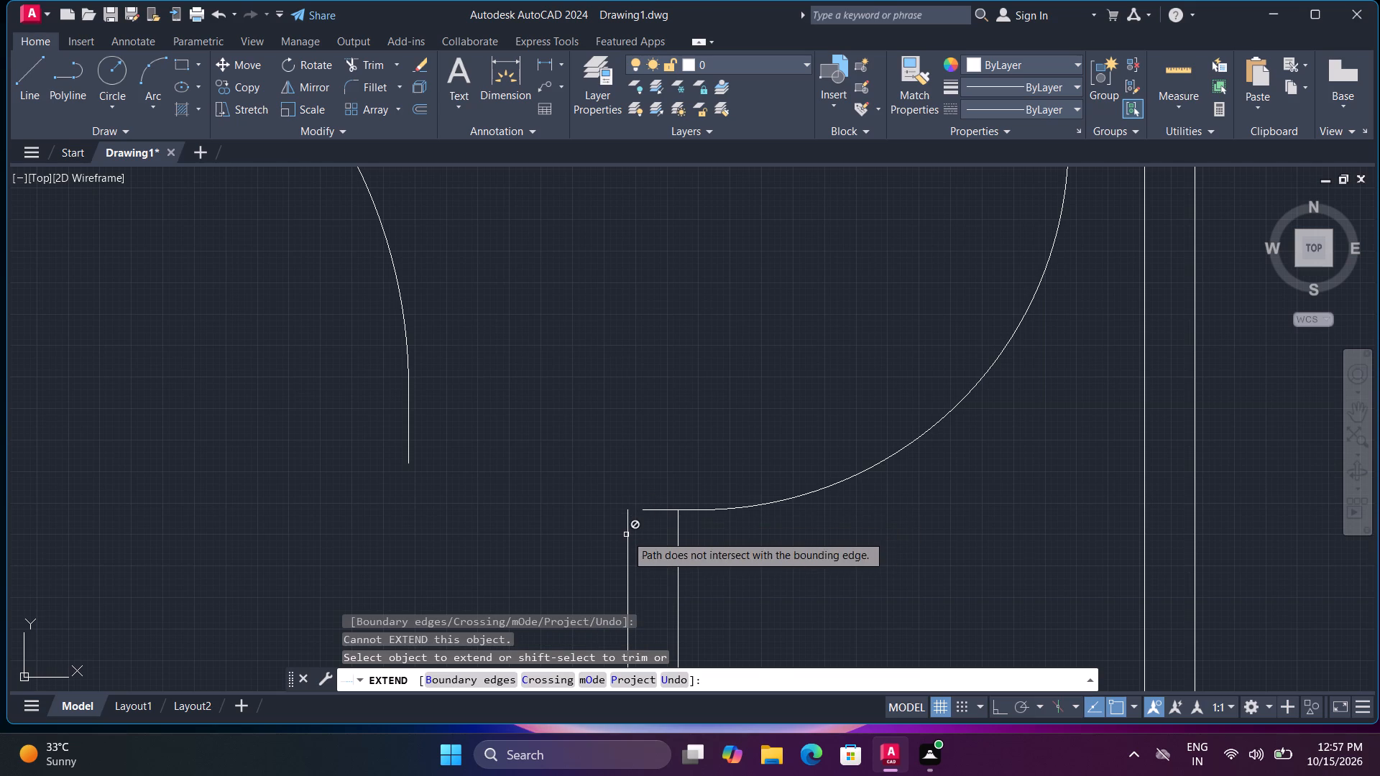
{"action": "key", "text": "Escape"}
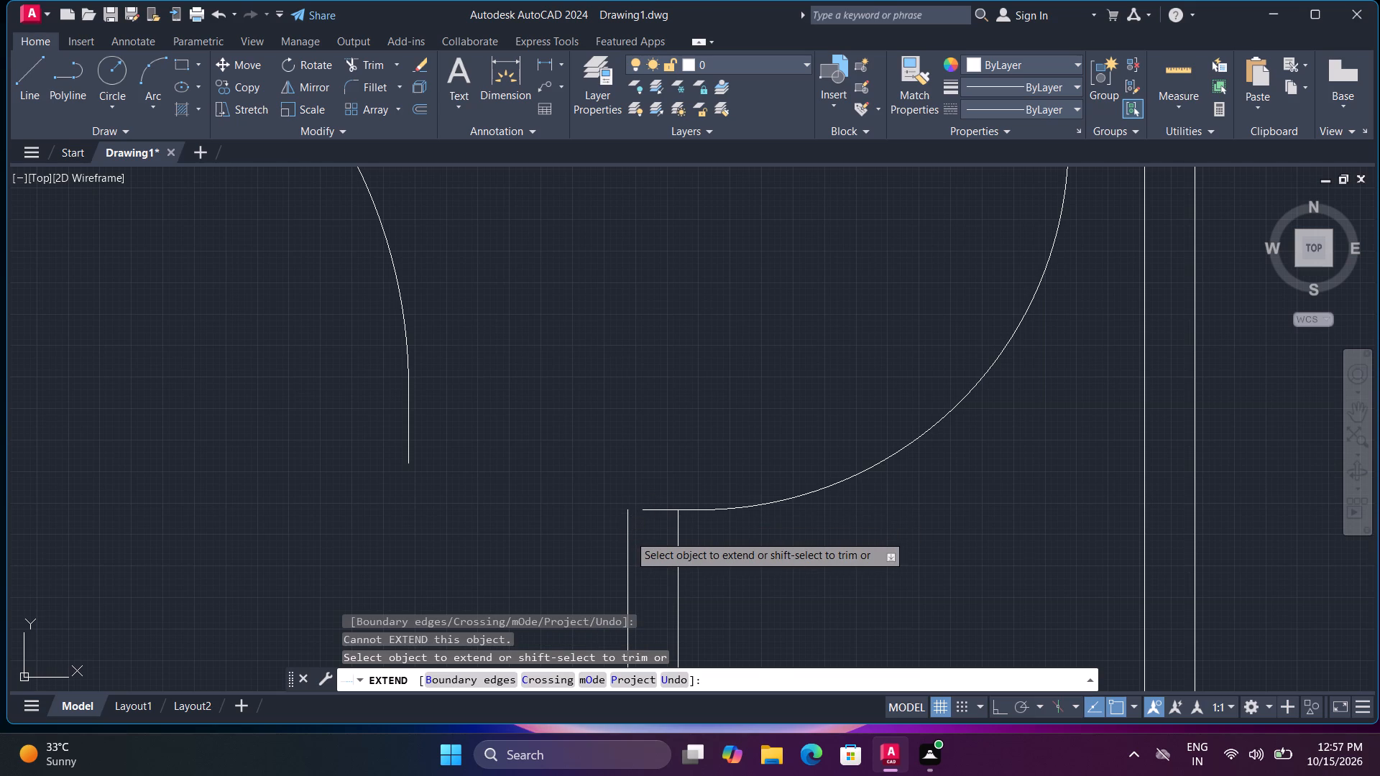
Draw a short vertical line up from the left wall face and a short horizontal line left from the door's lower end, crossing it.
{"action": "type", "text": "l"}
{"action": "key", "text": "space"}
{"action": "left_click", "coordinate": [630, 509]}
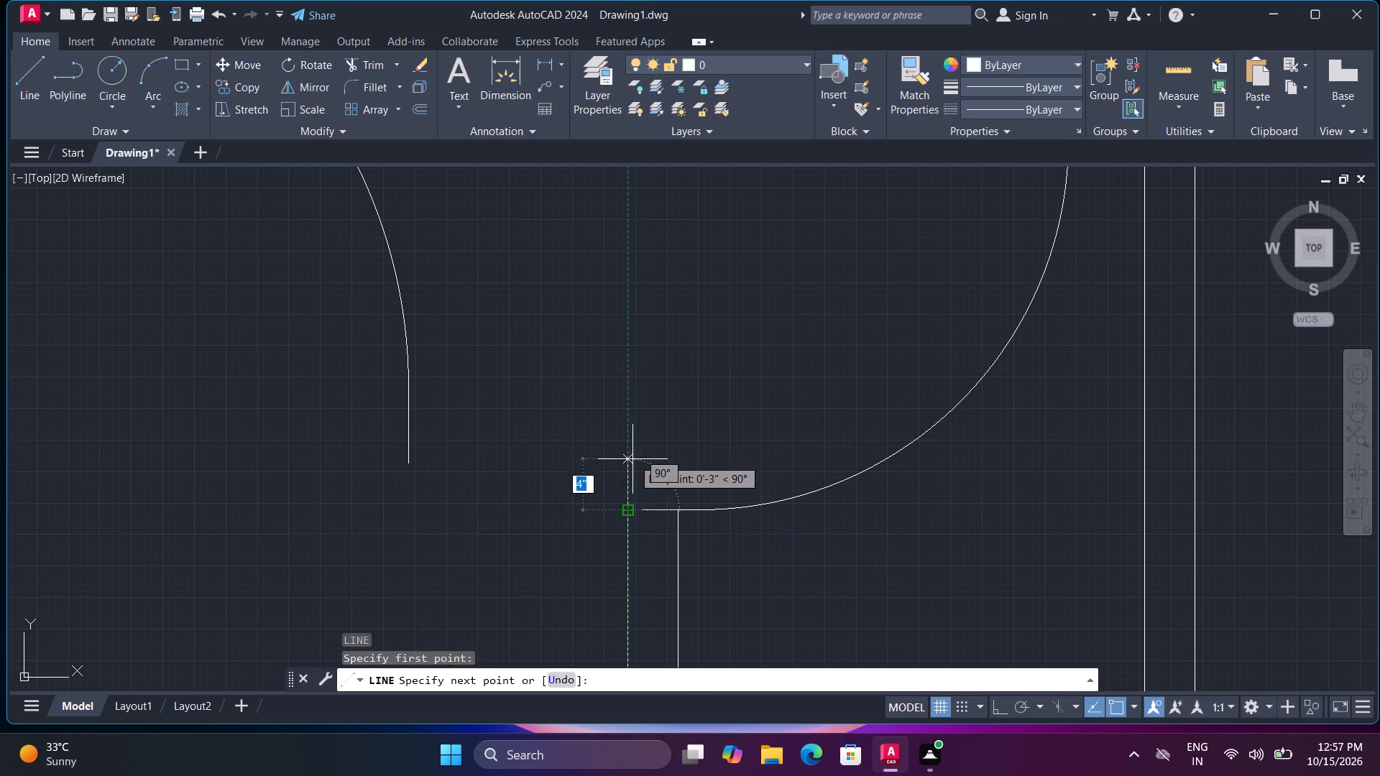
{"action": "left_click", "coordinate": [632, 457]}
{"action": "key", "text": "space"}
{"action": "key", "text": "space"}
{"action": "left_click", "coordinate": [643, 509]}
{"action": "left_click", "coordinate": [596, 505]}
{"action": "key", "text": "space"}
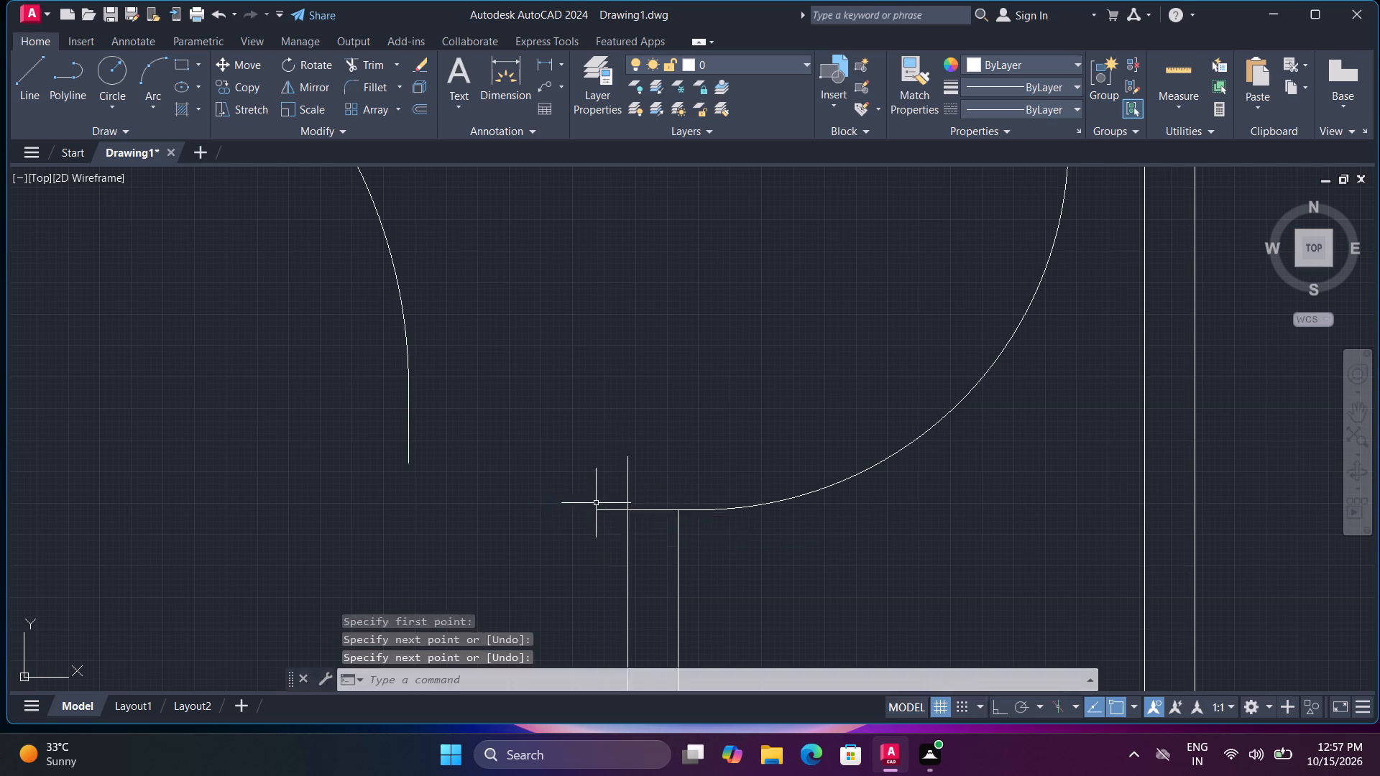
Trim the overhanging ends of the two short lines to leave a clean corner at the top of the wall beside the sofa.
{"action": "key", "text": "e"}
{"action": "key", "text": "Escape"}
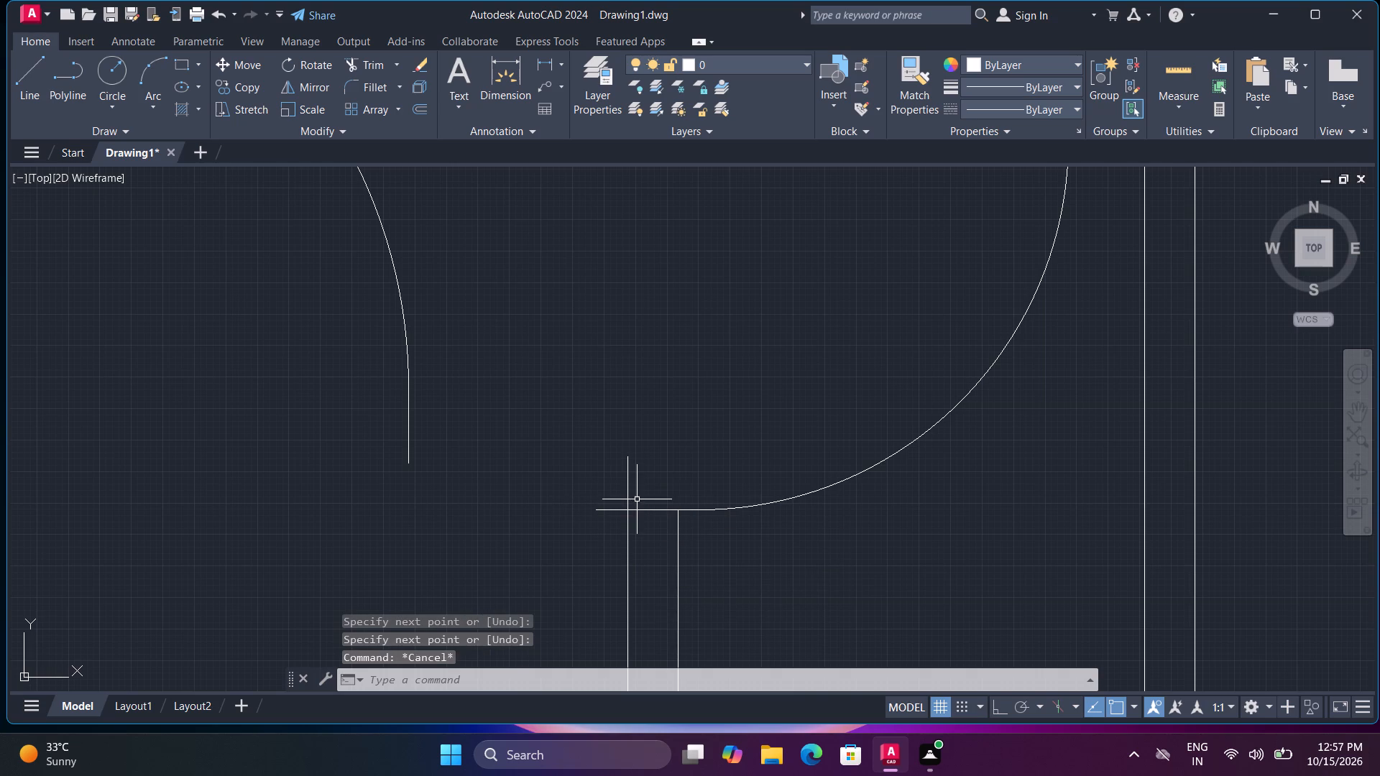
{"action": "type", "text": "tr"}
{"action": "key", "text": "space"}
{"action": "left_click_drag", "start_coordinate": [655, 491], "coordinate": [616, 515]}
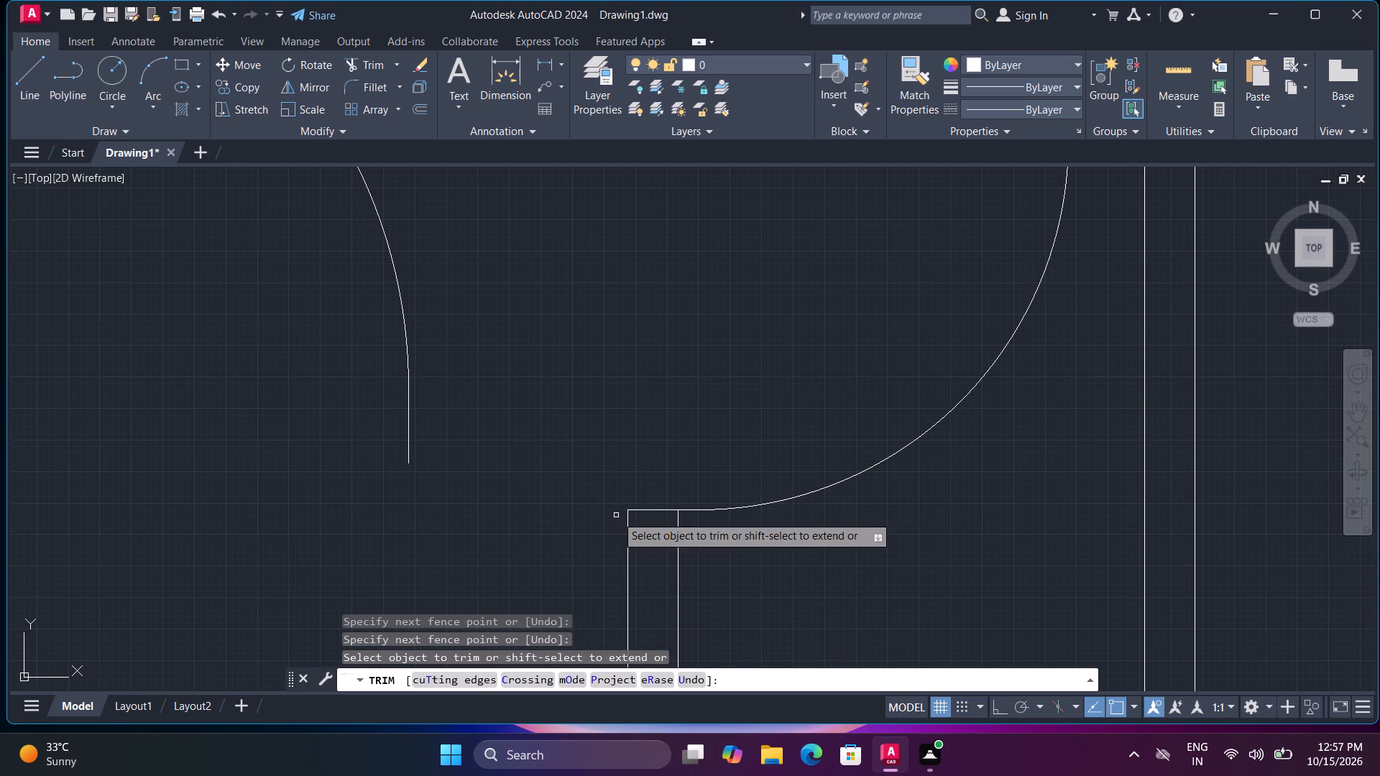
{"action": "scroll", "coordinate": [623, 514], "scroll_direction": "down", "scroll_amount": 2}
{"action": "middle_click_drag", "start_coordinate": [708, 230], "coordinate": [755, 328]}
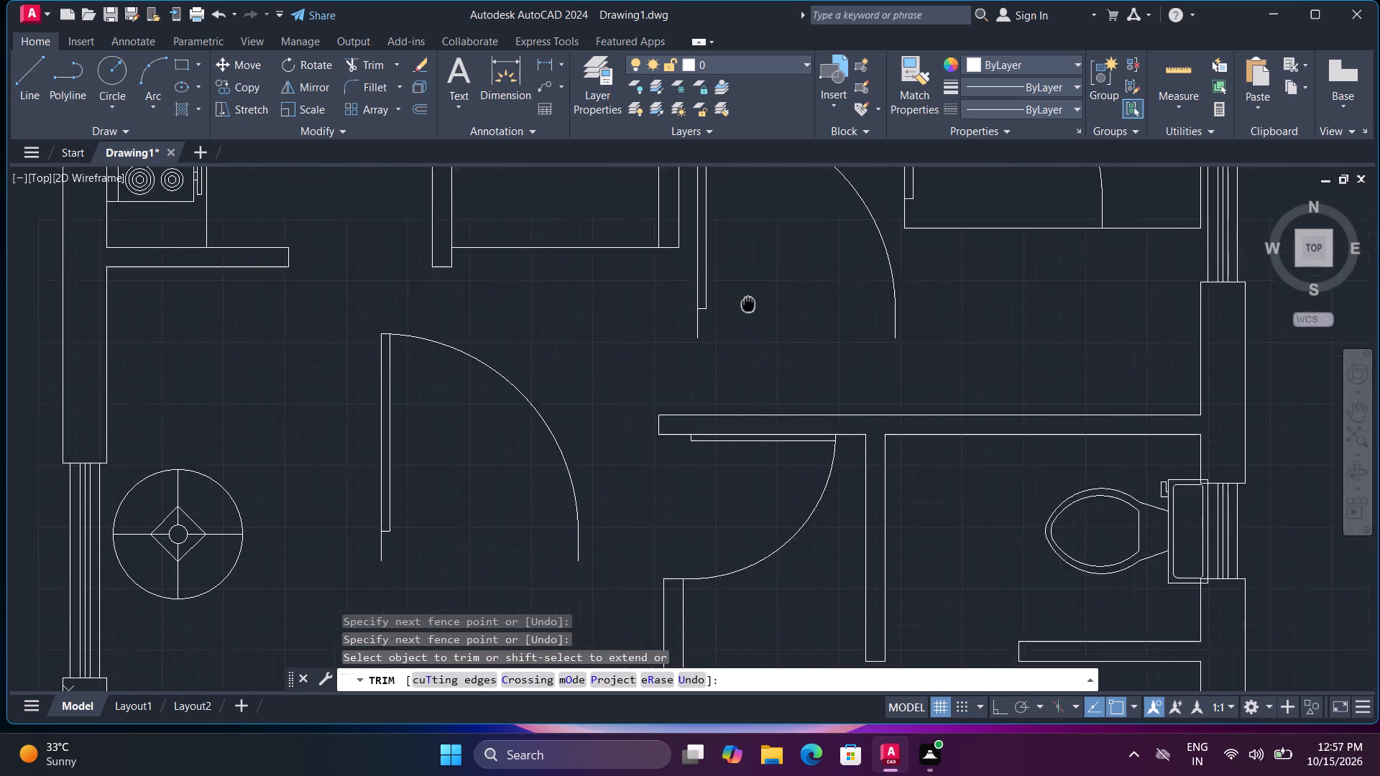
{"action": "middle_click_drag", "start_coordinate": [755, 328], "coordinate": [758, 396]}
{"action": "middle_click_drag", "start_coordinate": [743, 469], "coordinate": [525, 139]}
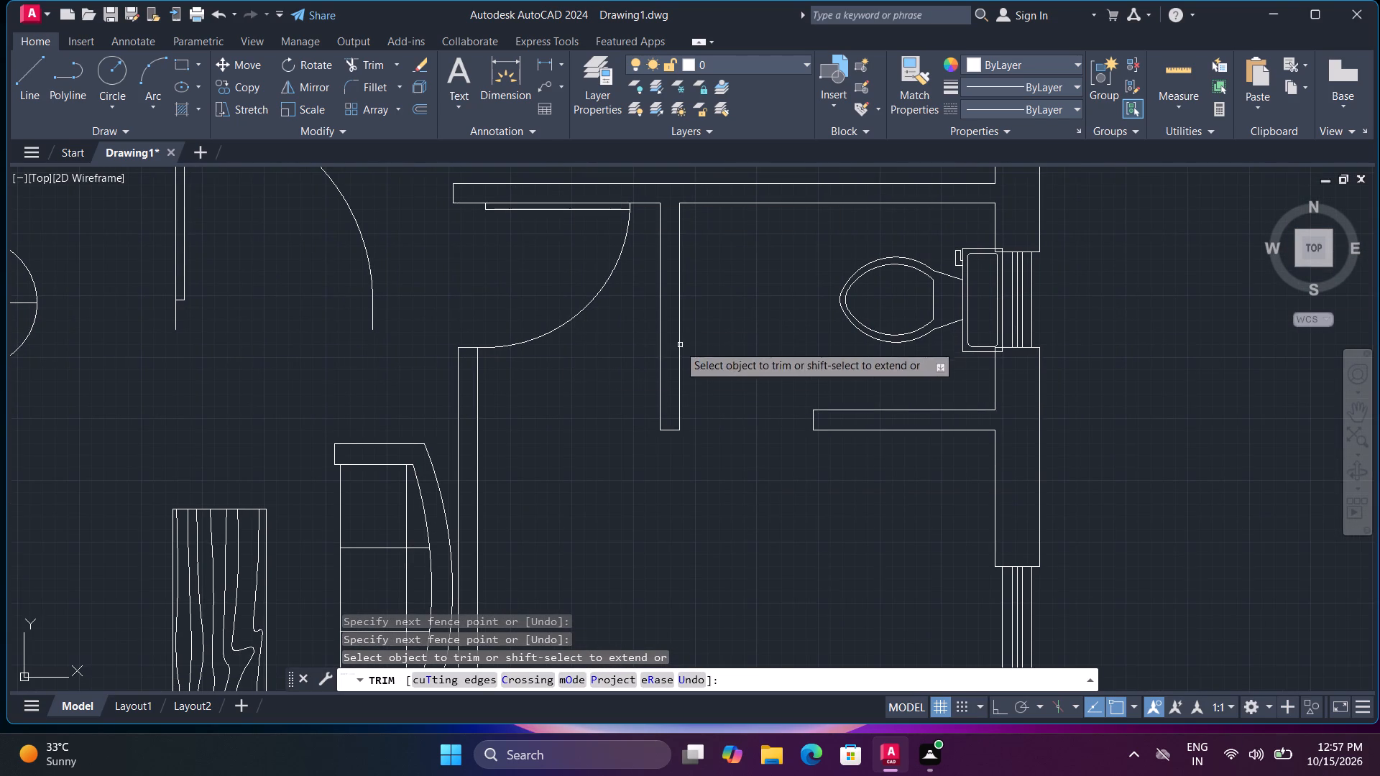
Move the loose door in the living area to the lower end of the lower bathroom's left wall.
{"action": "scroll", "coordinate": [499, 348], "scroll_direction": "down", "scroll_amount": 2}
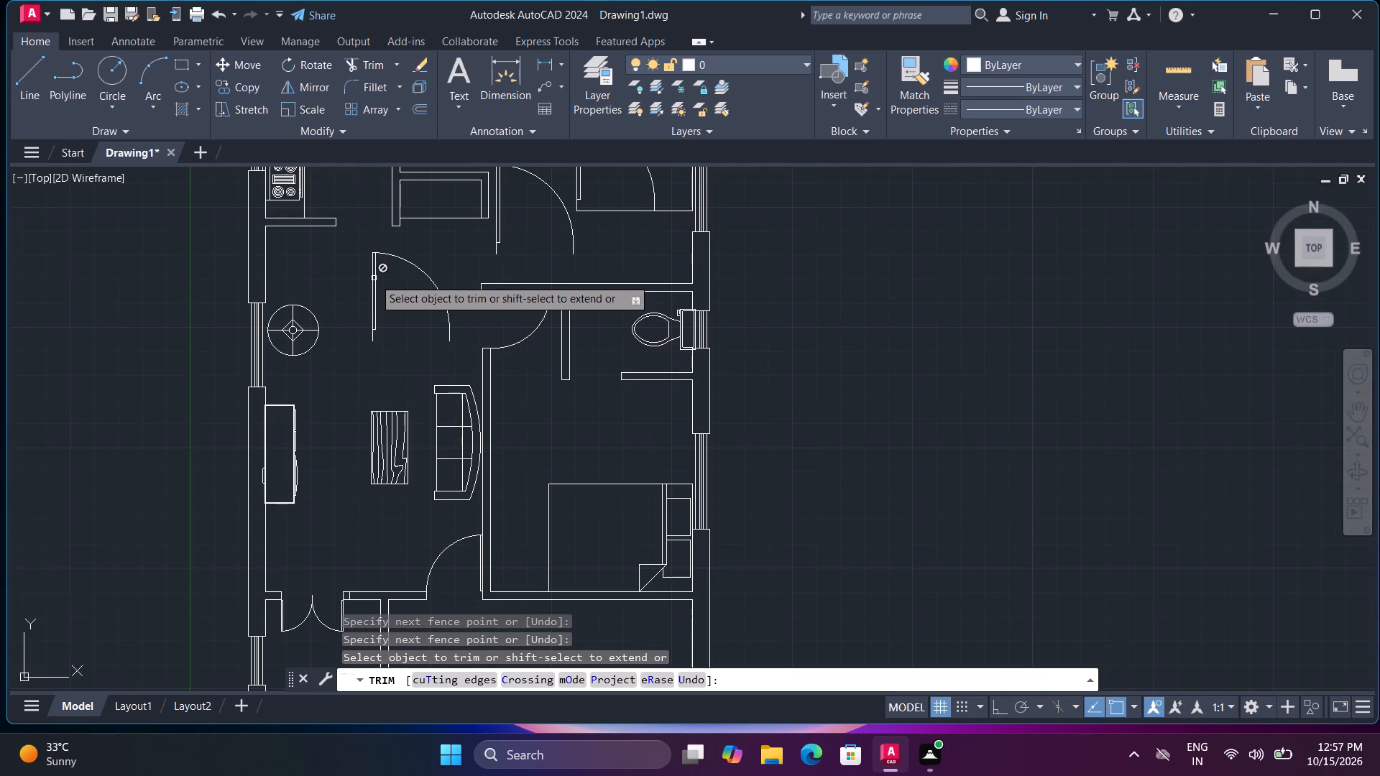
{"action": "key", "text": "Escape"}
{"action": "type", "text": "m"}
{"action": "key", "text": "space"}
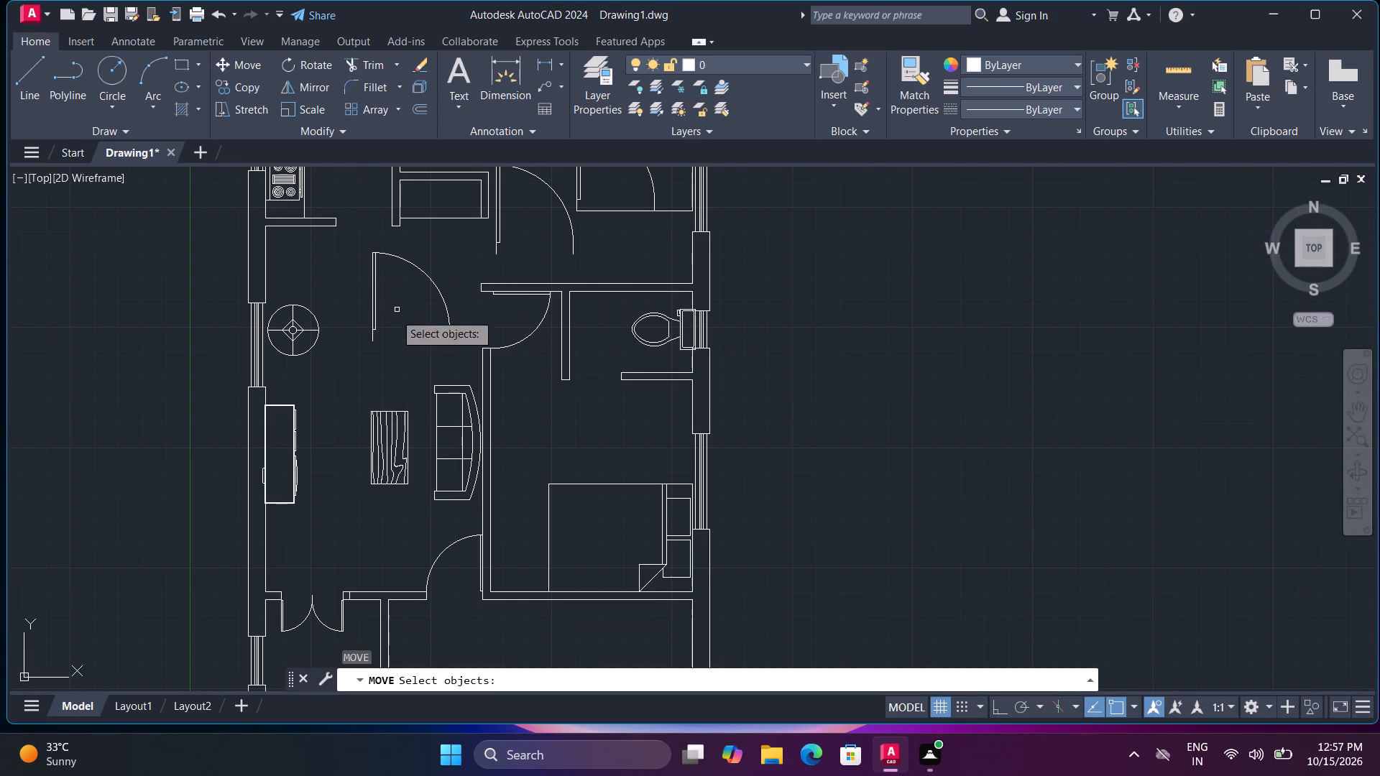
{"action": "left_click", "coordinate": [369, 326]}
{"action": "key", "text": "space"}
{"action": "left_click", "coordinate": [374, 341]}
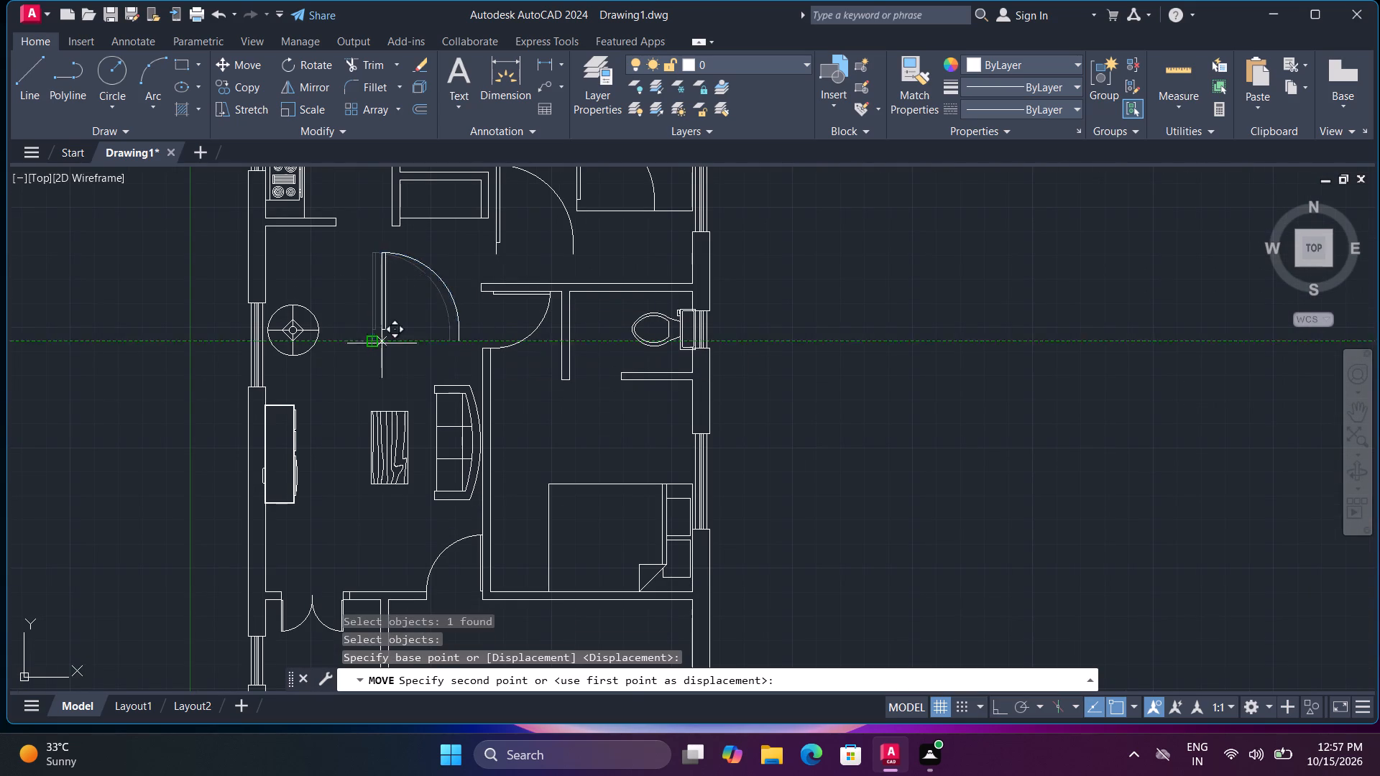
{"action": "scroll", "coordinate": [578, 397], "scroll_direction": "up", "scroll_amount": 3}
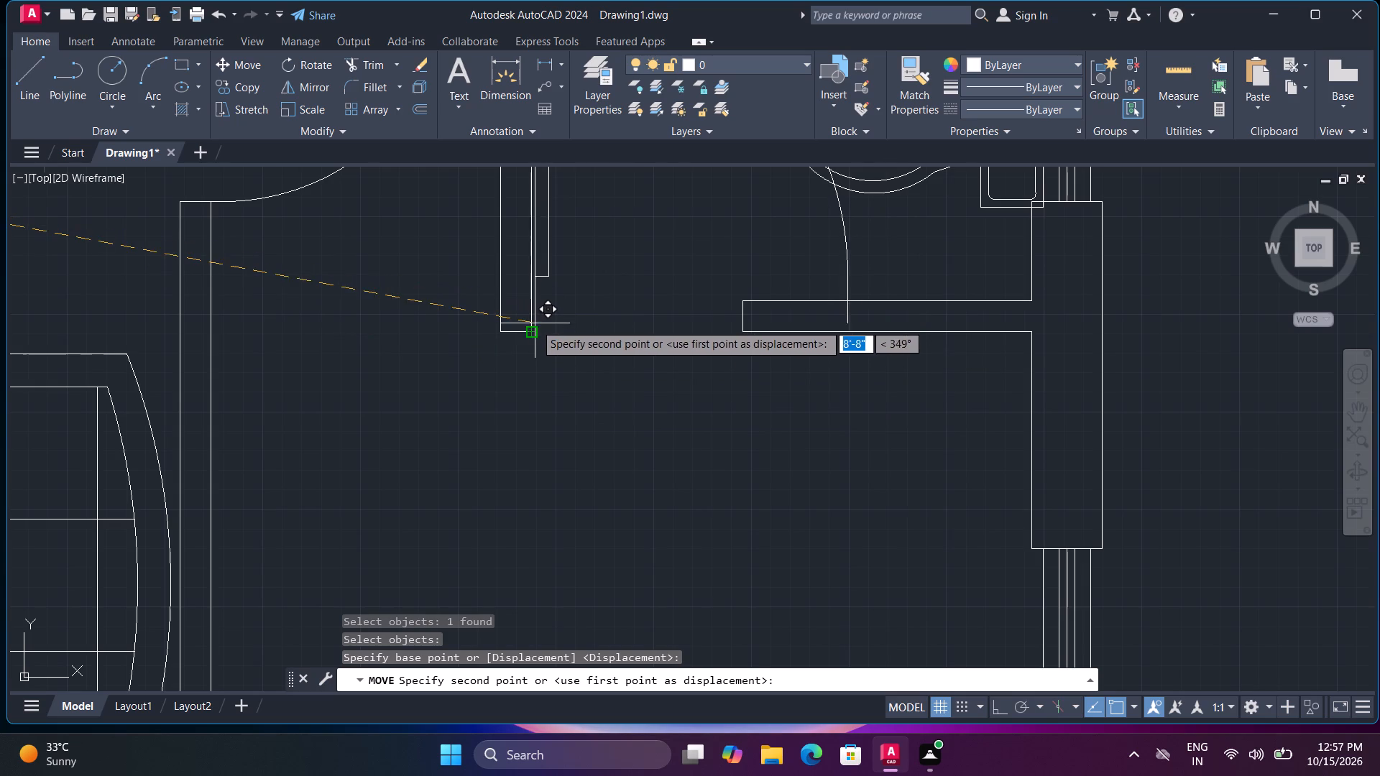
{"action": "scroll", "coordinate": [533, 320], "scroll_direction": "up", "scroll_amount": 3}
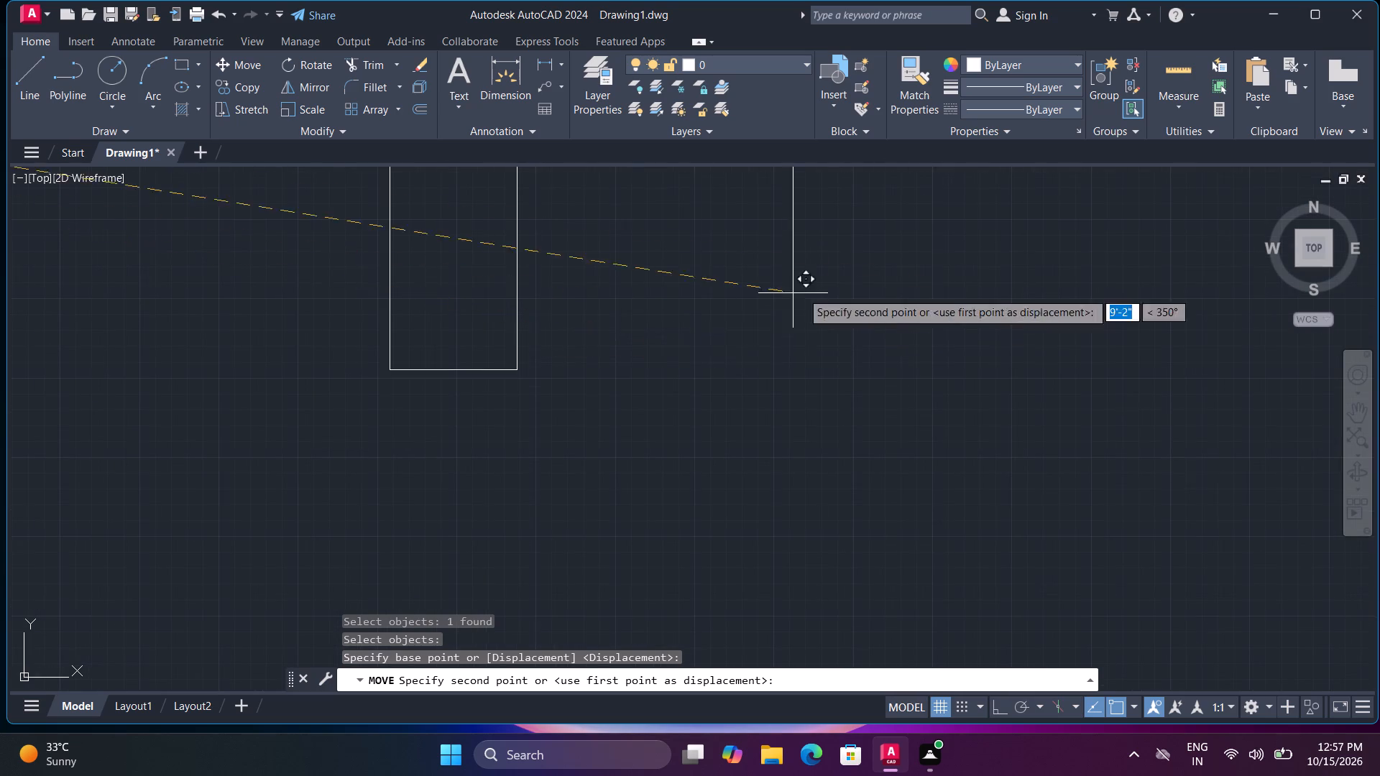
{"action": "scroll", "coordinate": [983, 294], "scroll_direction": "down", "scroll_amount": 2}
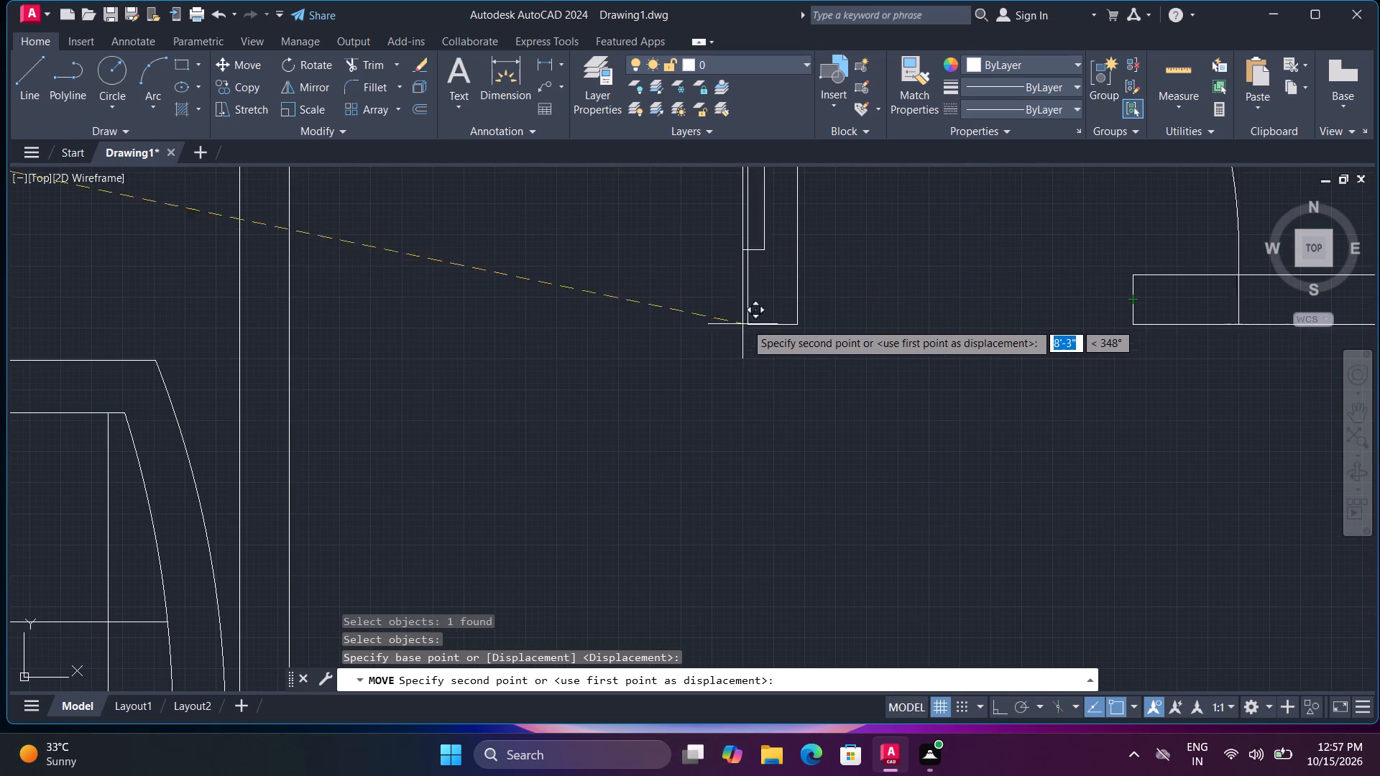
{"action": "left_click", "coordinate": [793, 297]}
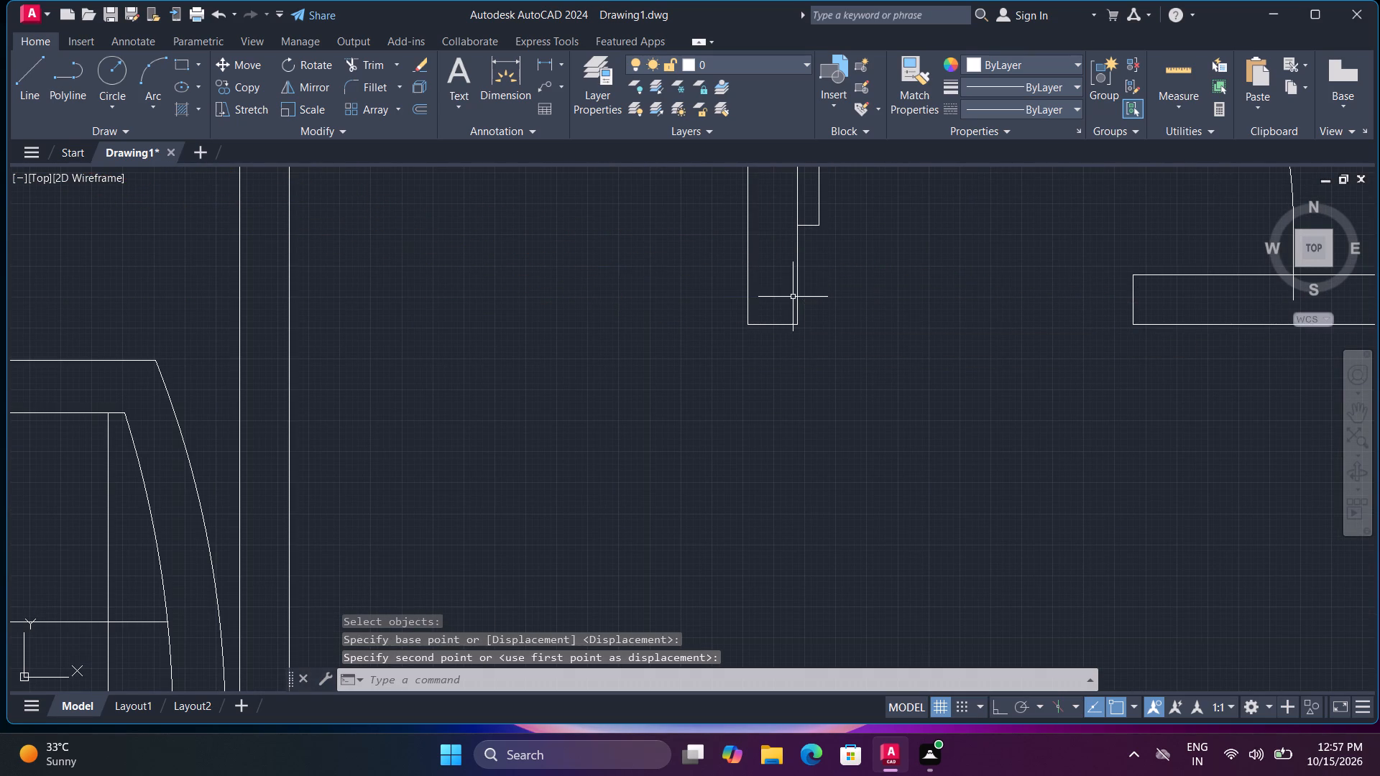
Scale the moved door down about the wall's lower corner so that it fits the lower bathroom opening.
{"action": "scroll", "coordinate": [903, 273], "scroll_direction": "down", "scroll_amount": 2}
{"action": "middle_click_drag", "start_coordinate": [954, 269], "coordinate": [788, 422]}
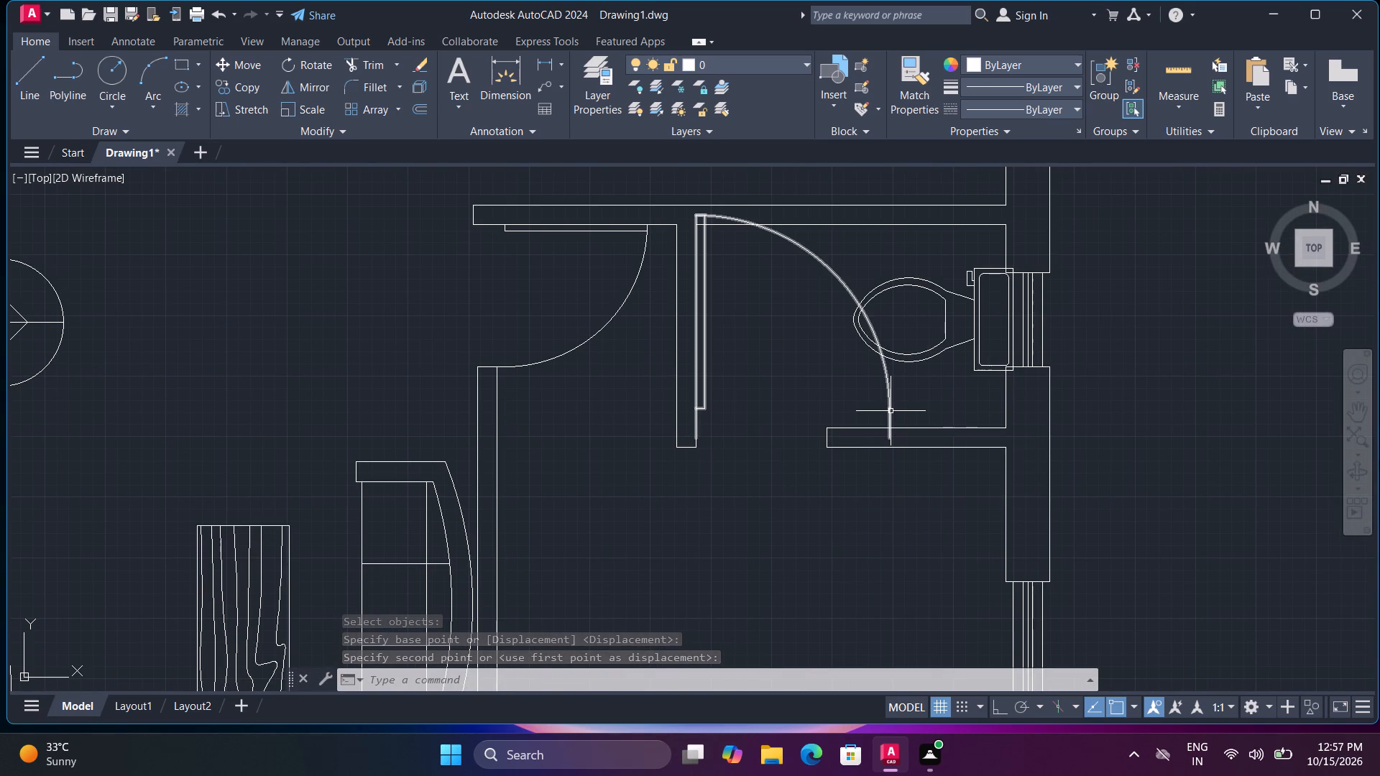
{"action": "type", "text": "sc"}
{"action": "key", "text": "space"}
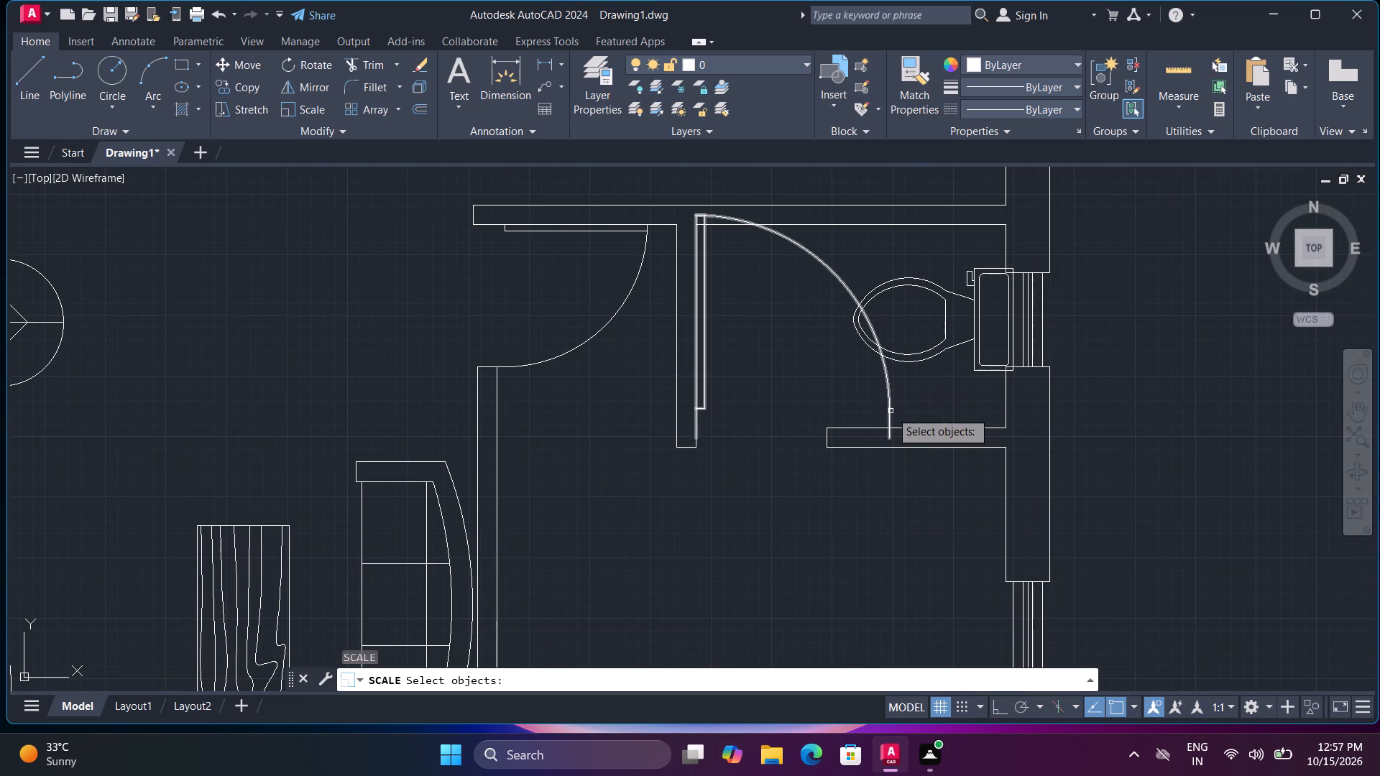
{"action": "left_click", "coordinate": [891, 410]}
{"action": "key", "text": "space"}
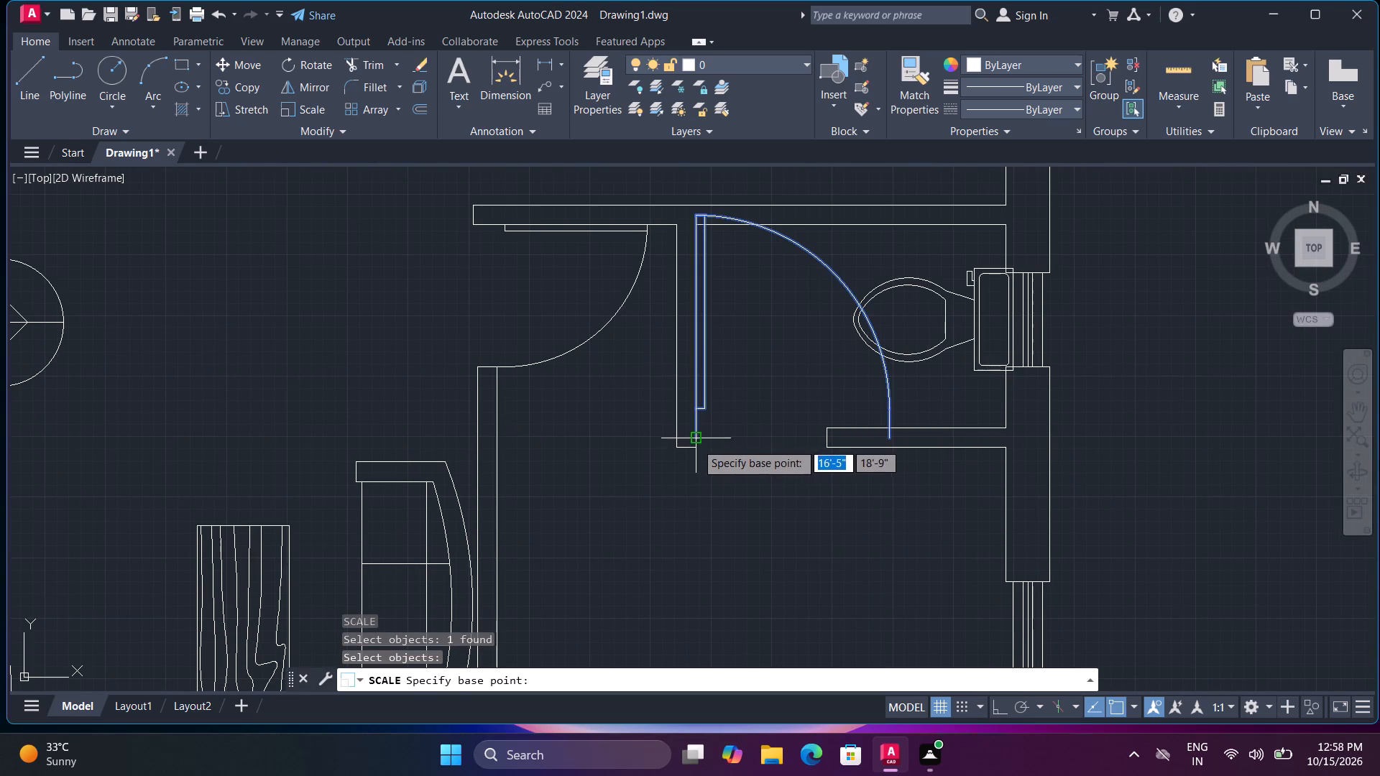
{"action": "left_click", "coordinate": [694, 446]}
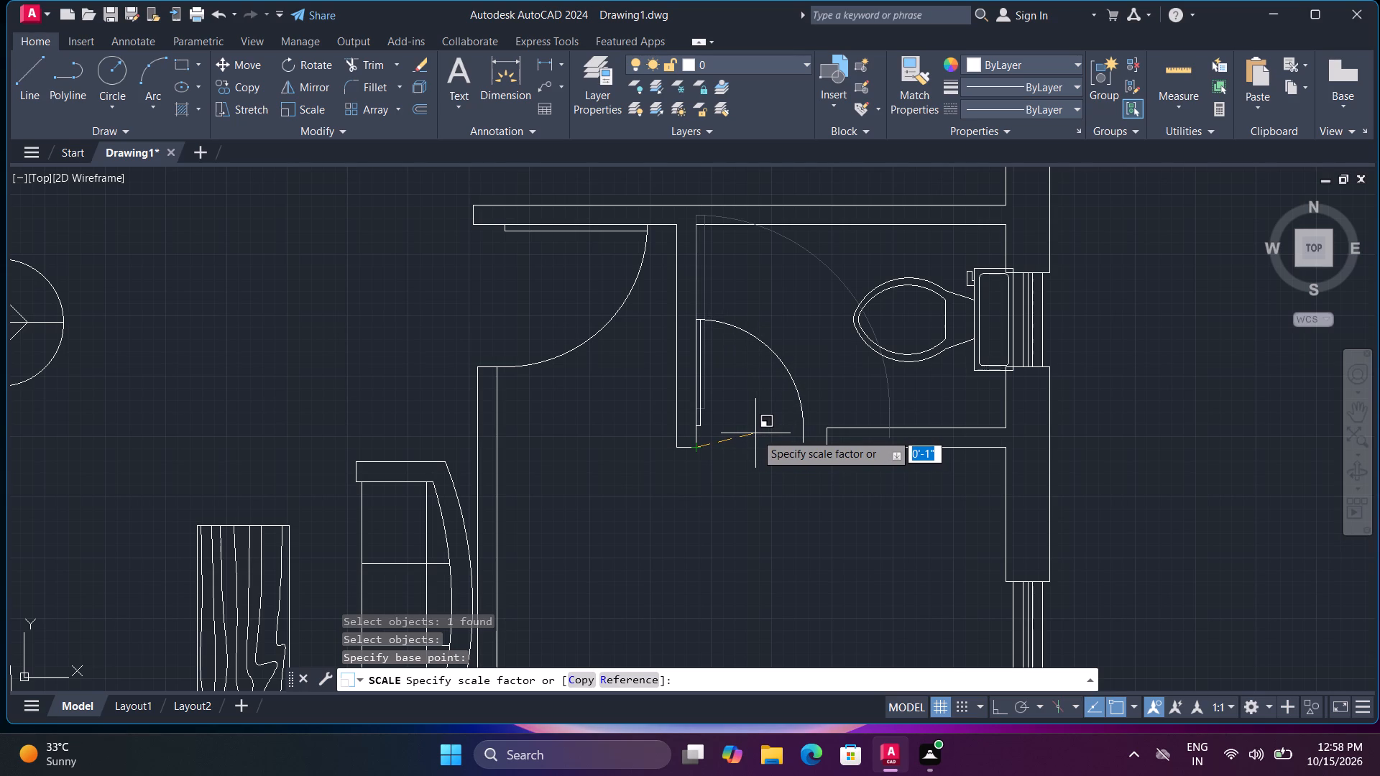
{"action": "left_click", "coordinate": [757, 432]}
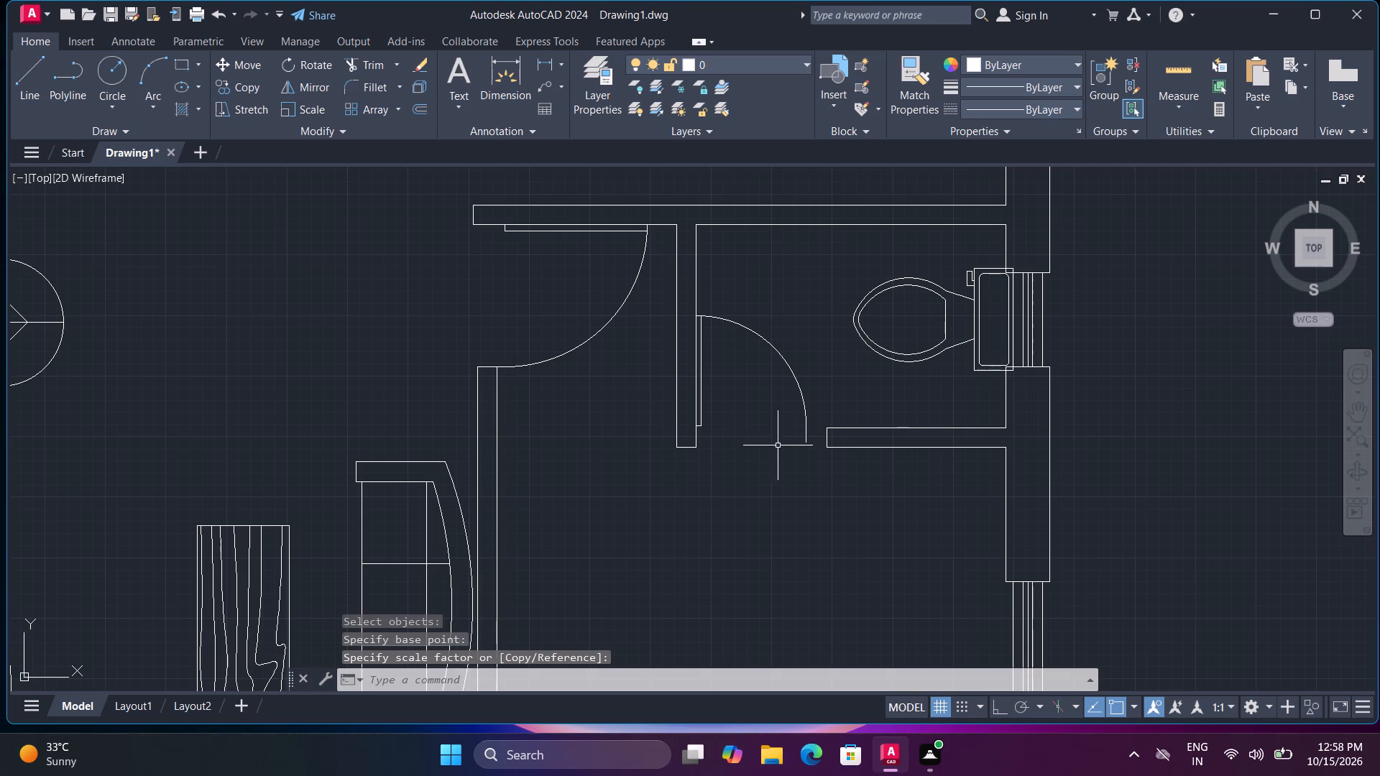
Extend both faces of the short wall below the toilet left toward the bathroom door.
{"action": "type", "text": "ex"}
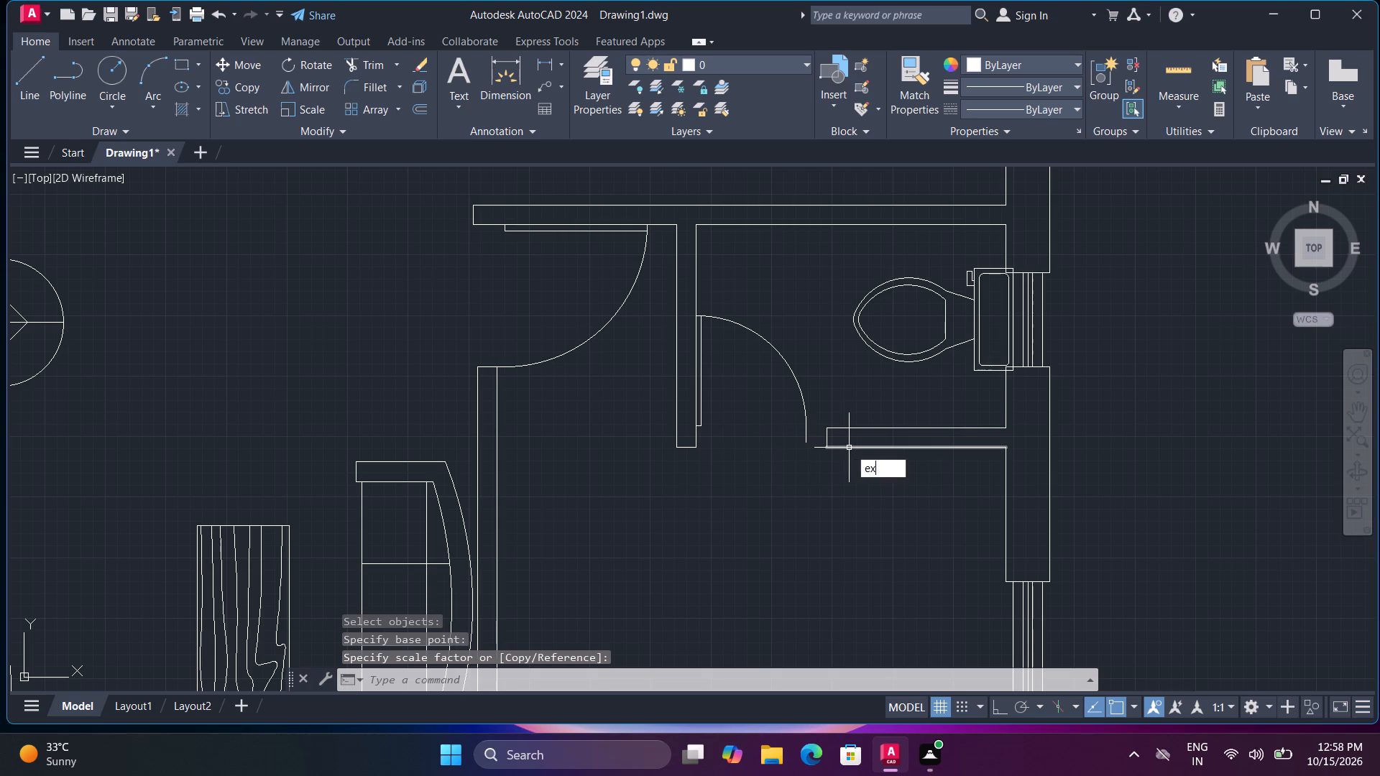
{"action": "key", "text": "space"}
{"action": "left_click", "coordinate": [849, 448]}
{"action": "left_click", "coordinate": [841, 429]}
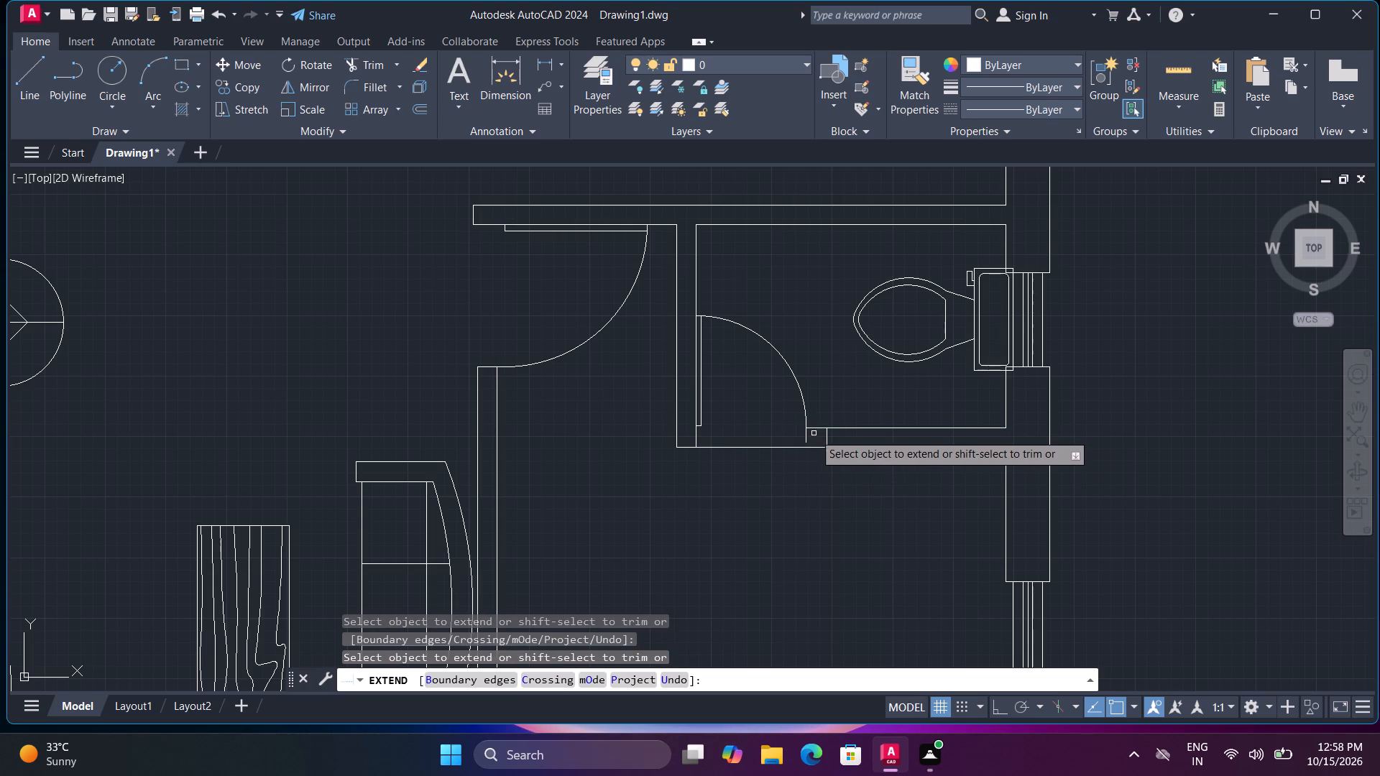
{"action": "type", "text": "1`"}
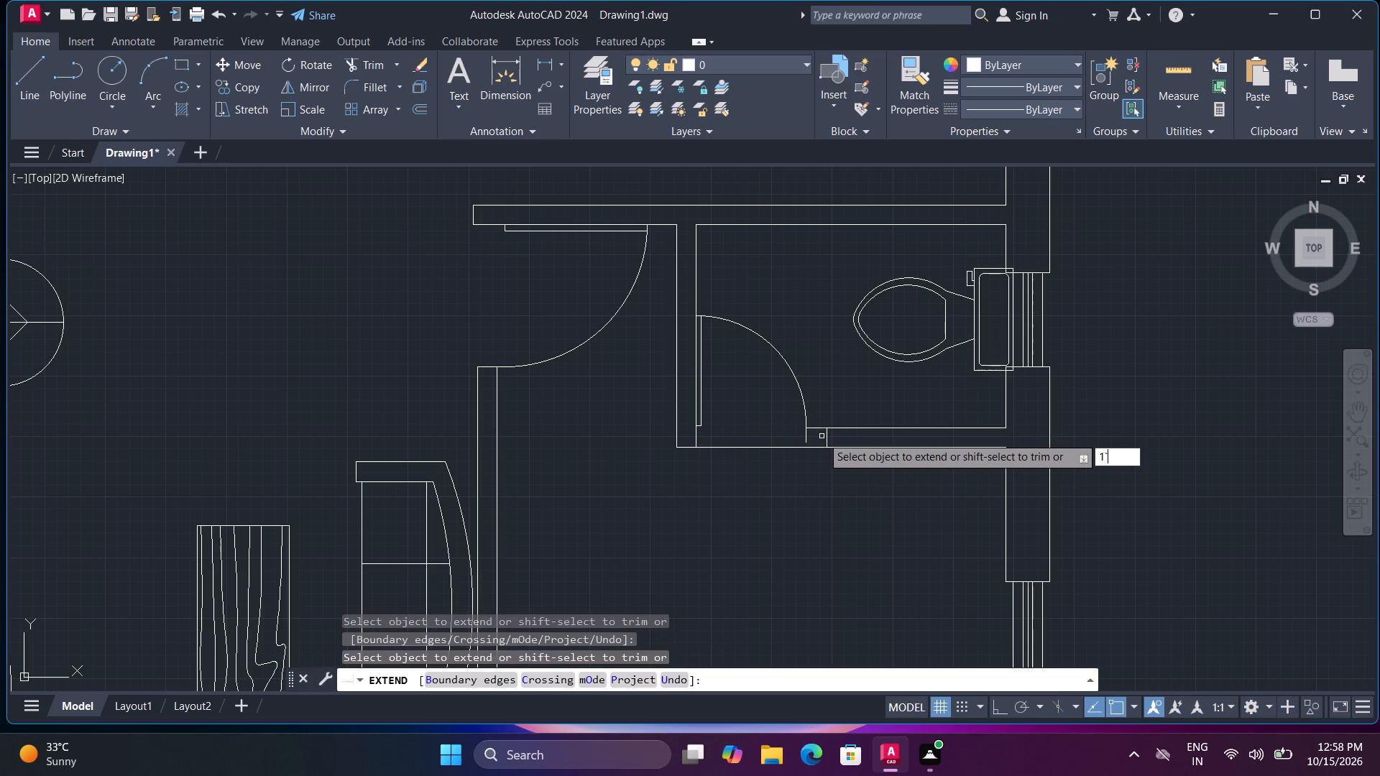
{"action": "key", "text": "Escape"}
Draw a short vertical line from the bathroom door's arc end down across the extended wall face.
{"action": "key", "text": "l"}
{"action": "key", "text": "space"}
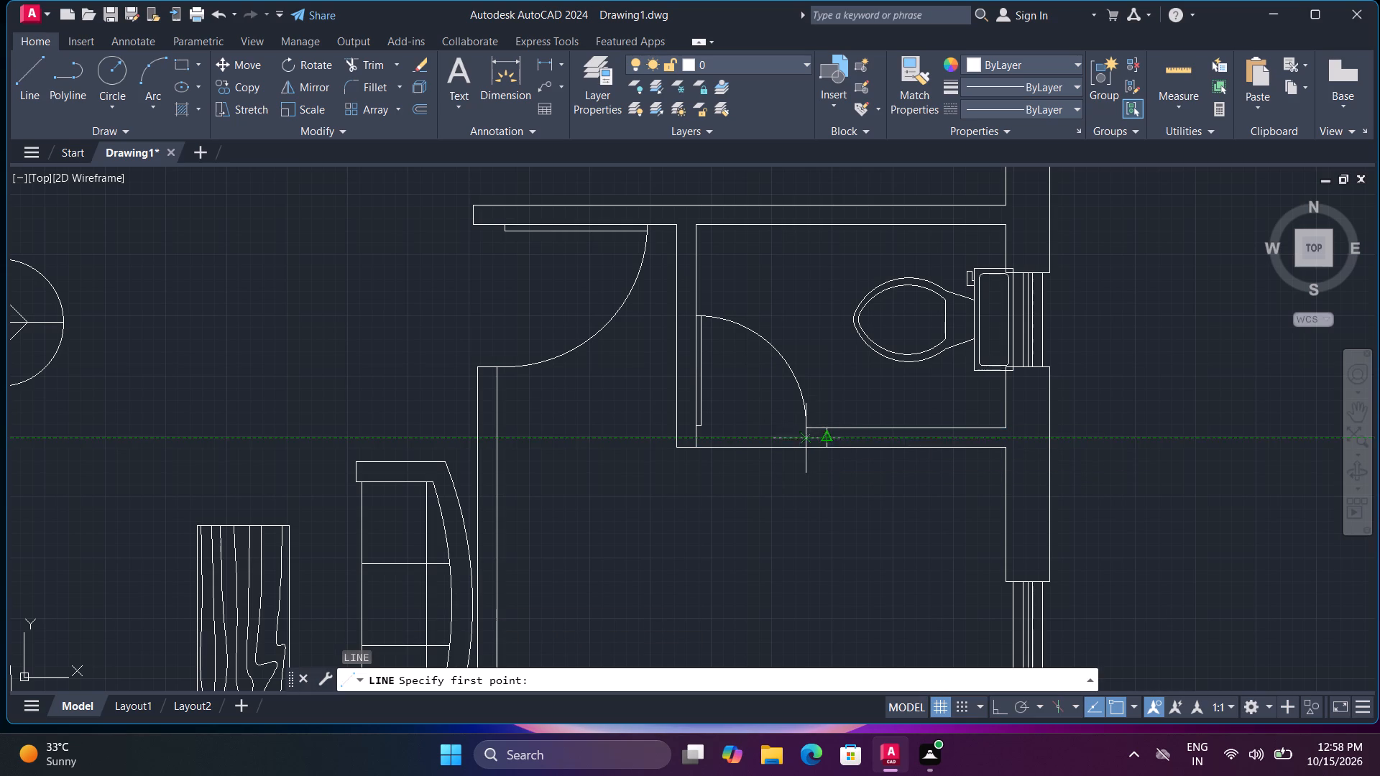
{"action": "left_click", "coordinate": [804, 436]}
{"action": "left_click", "coordinate": [799, 475]}
{"action": "key", "text": "space"}
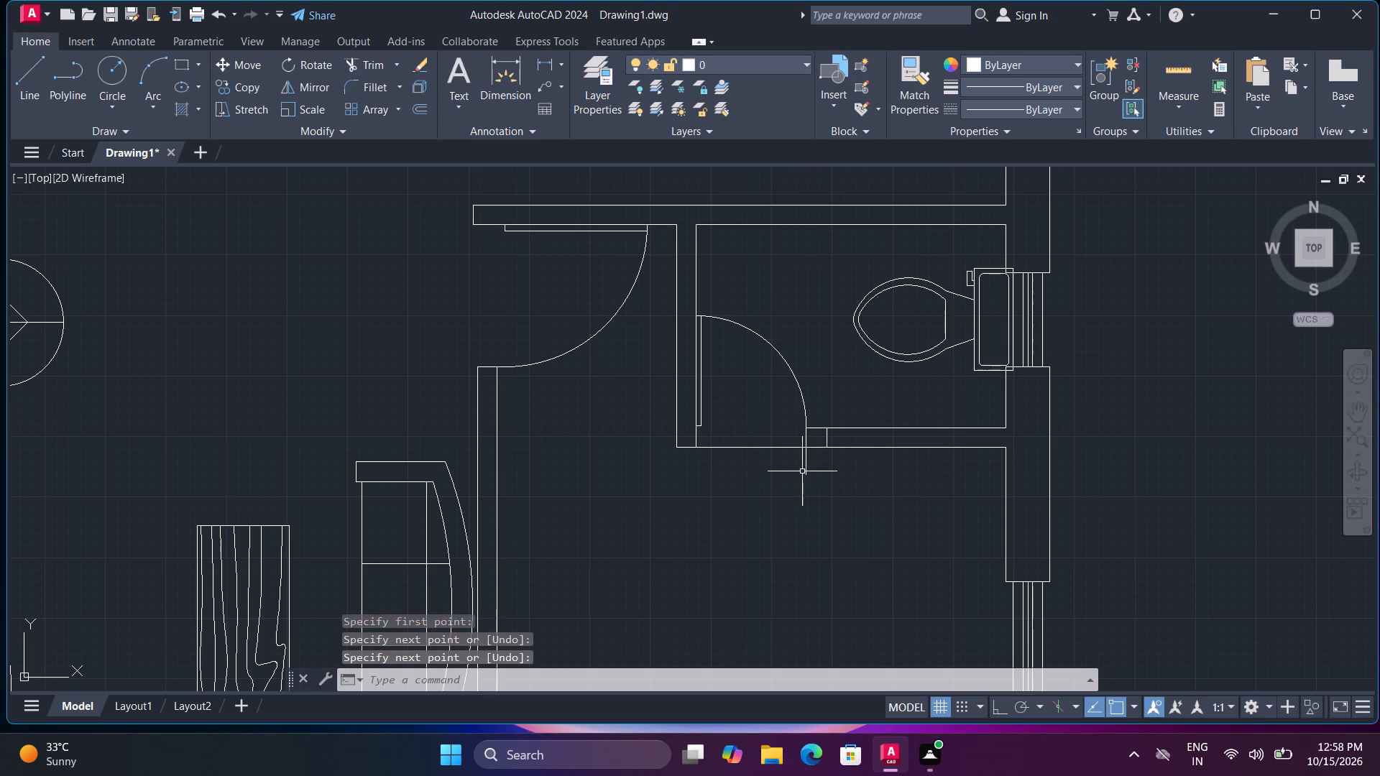
Trim the line overhang, the wall face crossing the doorway and the old wall end to close the short wall at the door.
{"action": "type", "text": "tr"}
{"action": "key", "text": "space"}
{"action": "left_click", "coordinate": [794, 463]}
{"action": "left_click", "coordinate": [776, 435]}
{"action": "left_click", "coordinate": [791, 461]}
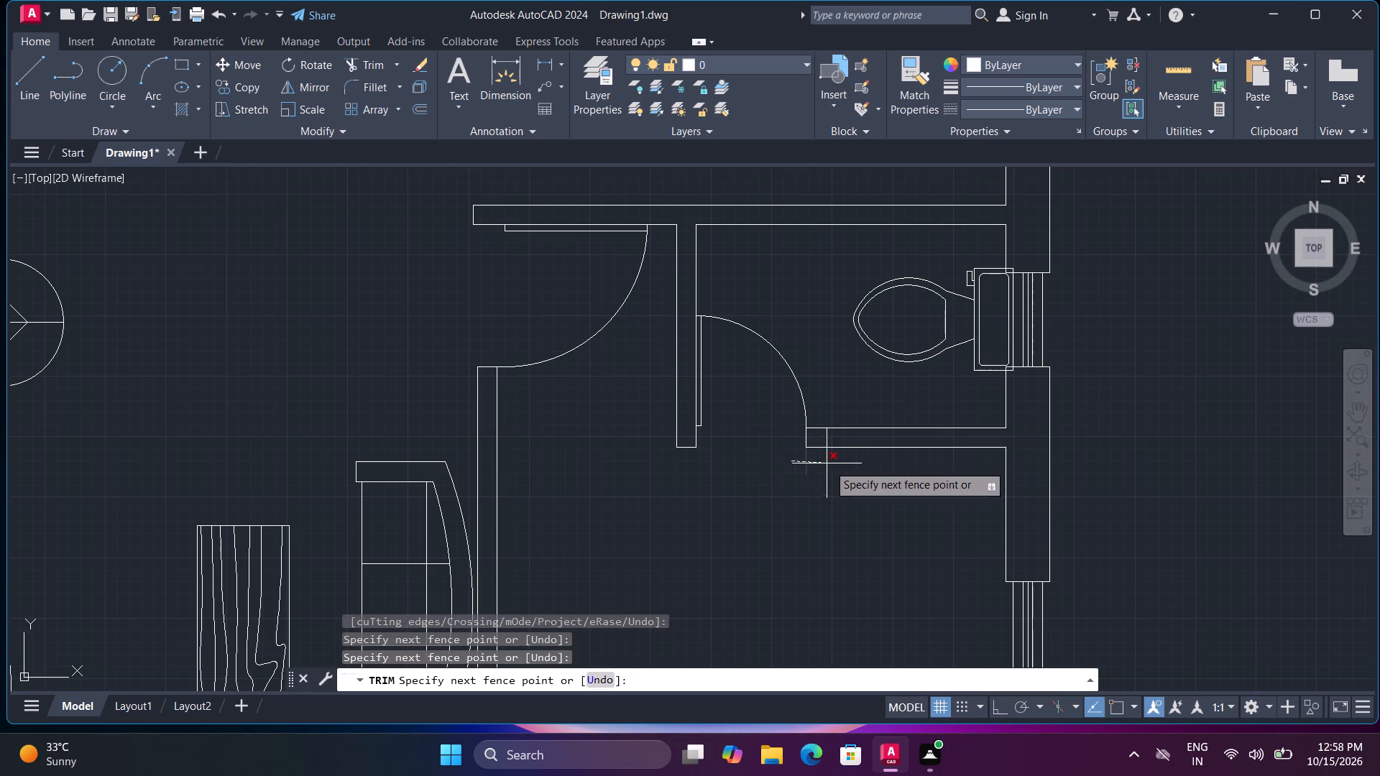
{"action": "left_click", "coordinate": [830, 465]}
{"action": "left_click", "coordinate": [835, 442]}
{"action": "left_click", "coordinate": [825, 438]}
{"action": "scroll", "coordinate": [825, 440], "scroll_direction": "down", "scroll_amount": 1}
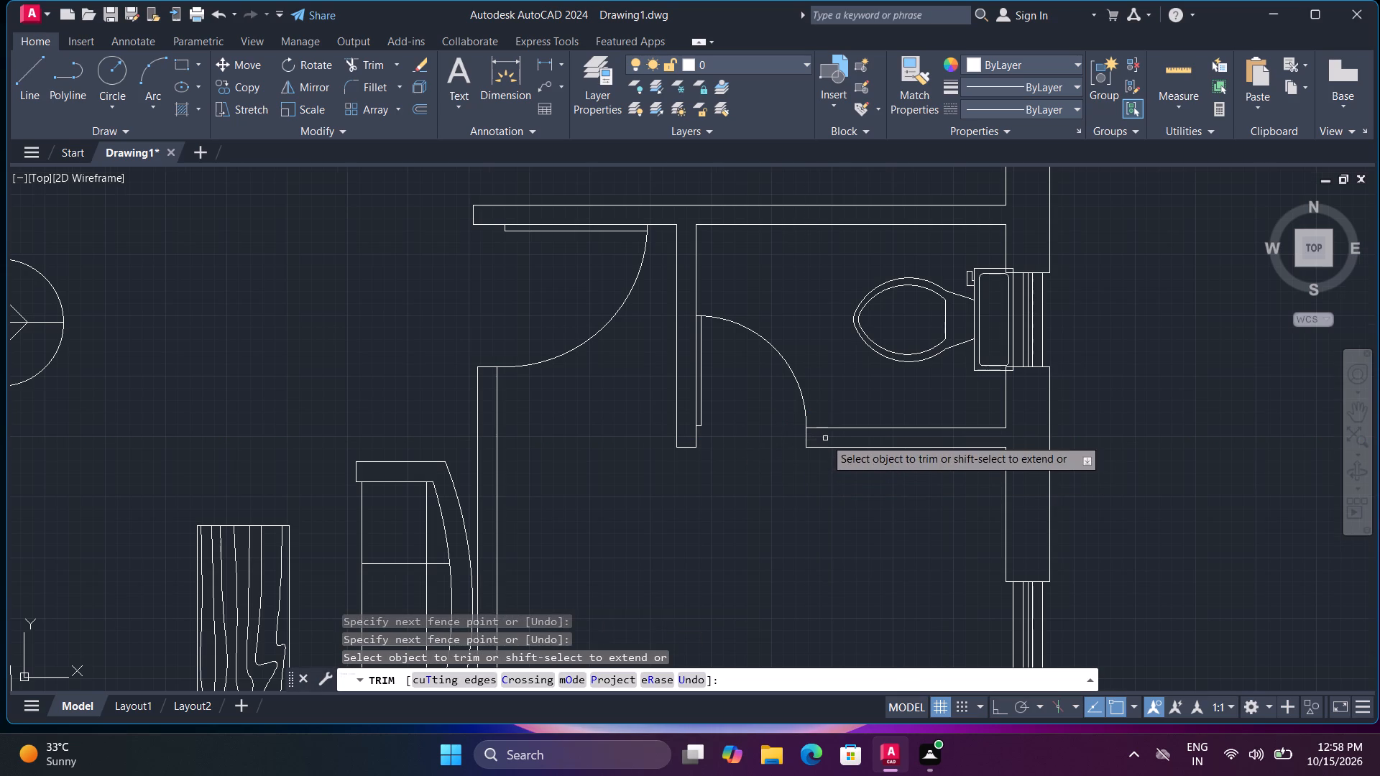
{"action": "scroll", "coordinate": [825, 439], "scroll_direction": "down", "scroll_amount": 1}
{"action": "middle_click_drag", "start_coordinate": [655, 389], "coordinate": [638, 457]}
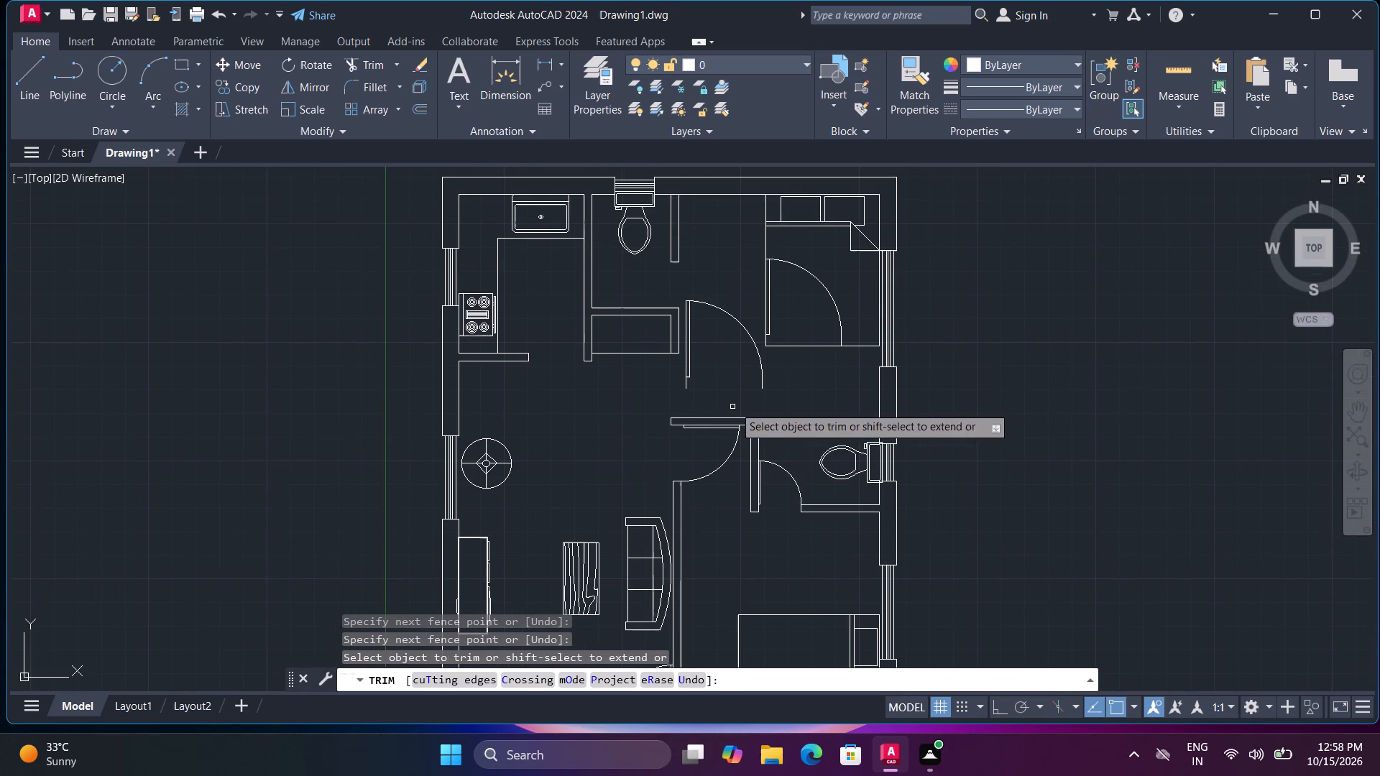
{"action": "key", "text": "Escape"}
Delete the door lying over the upper bedroom's bed.
{"action": "left_click", "coordinate": [810, 274]}
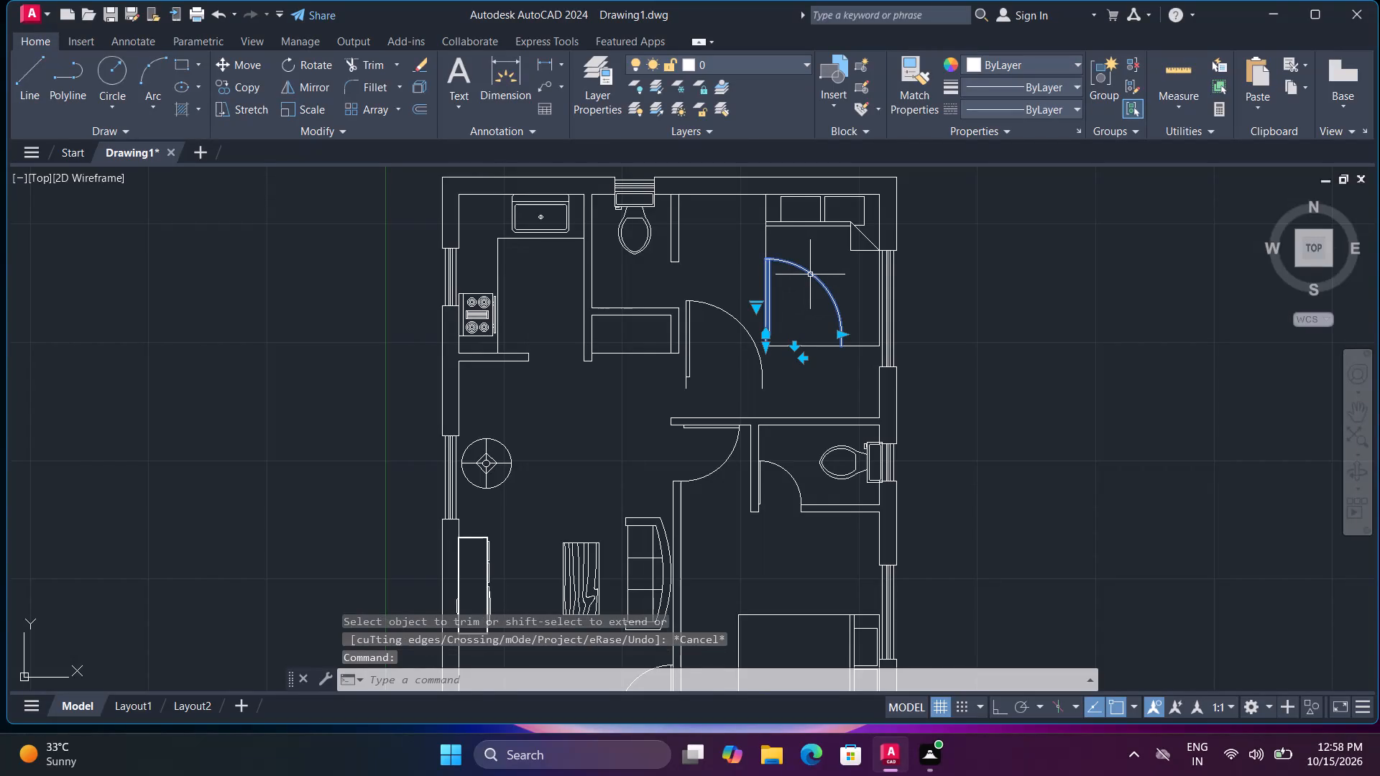
{"action": "key", "text": "Delete"}
Copy the small bathroom door up beside the upper bathroom's opening.
{"action": "left_click", "coordinate": [793, 474]}
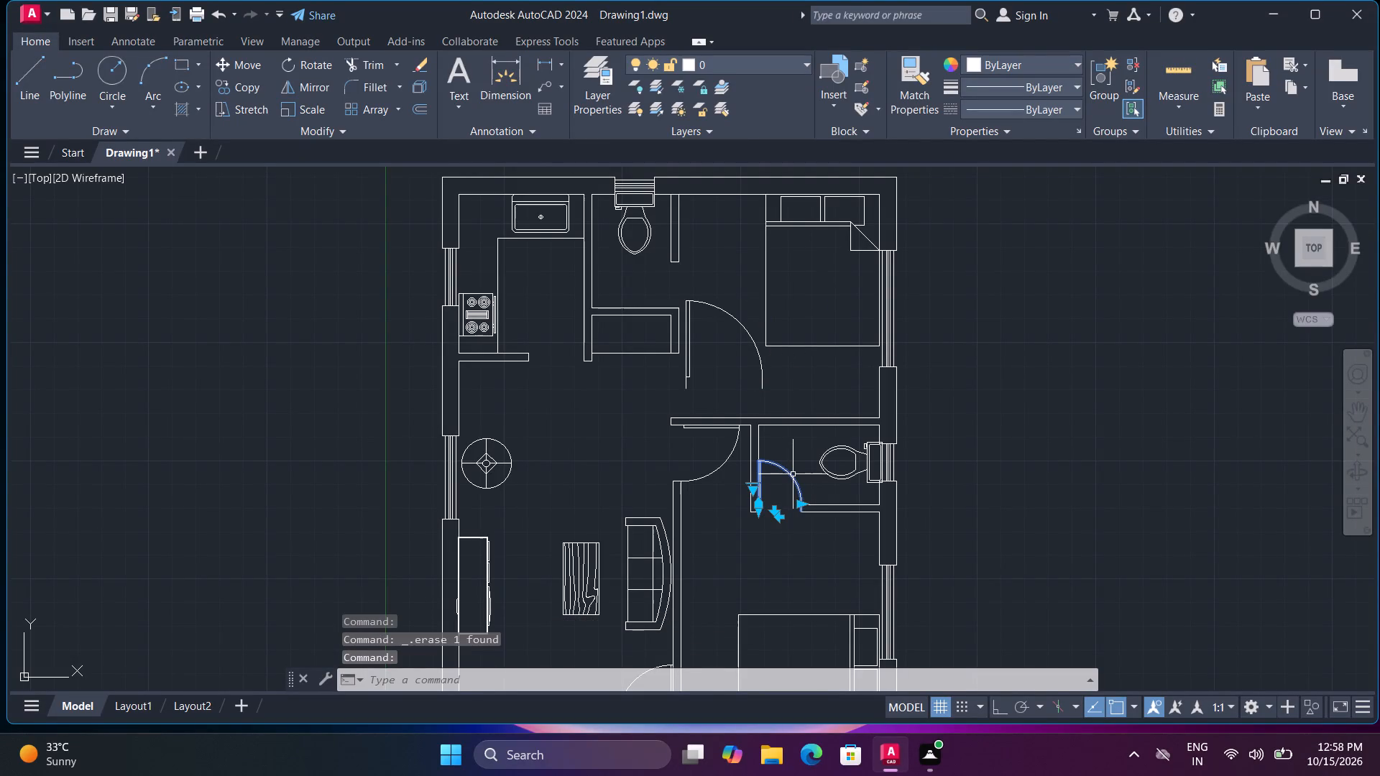
{"action": "key", "text": "c"}
{"action": "type", "text": "o"}
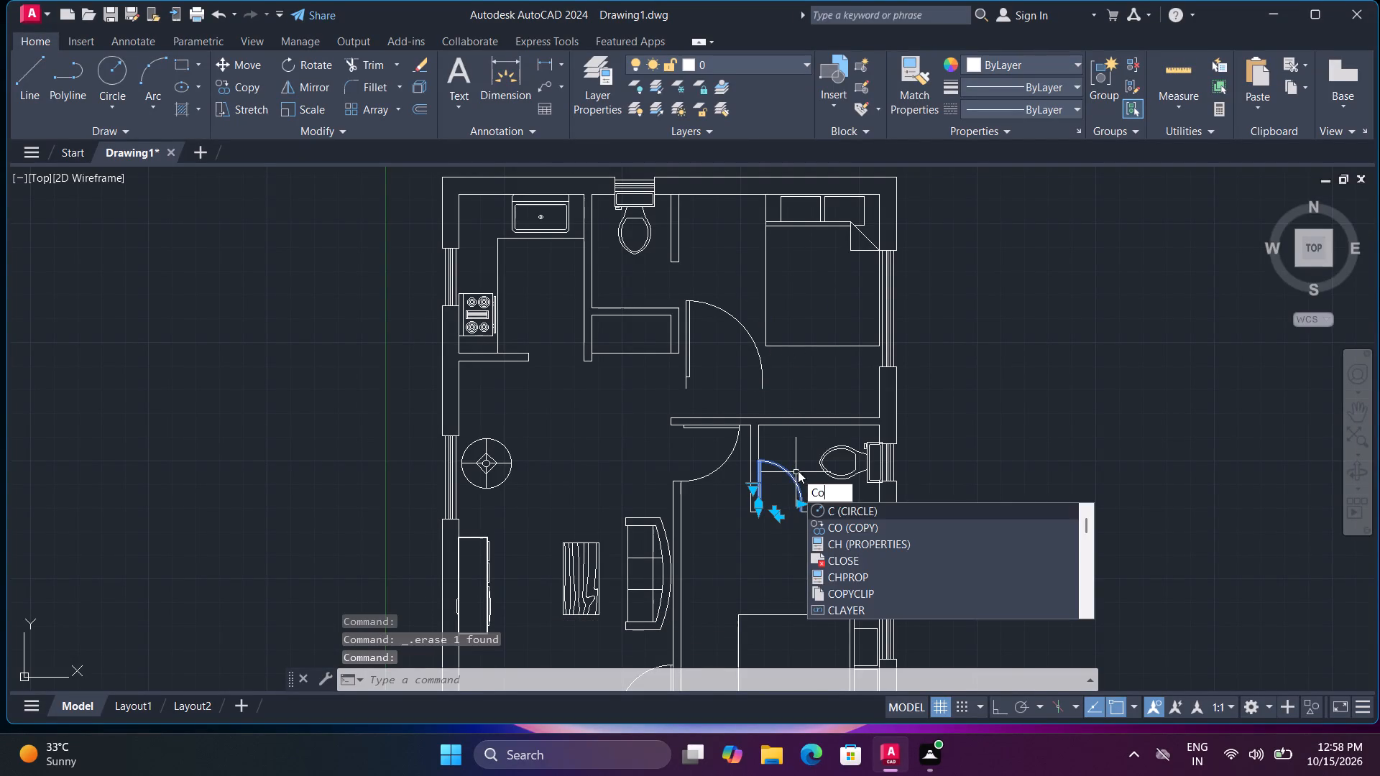
{"action": "key", "text": "space"}
{"action": "left_click", "coordinate": [791, 472]}
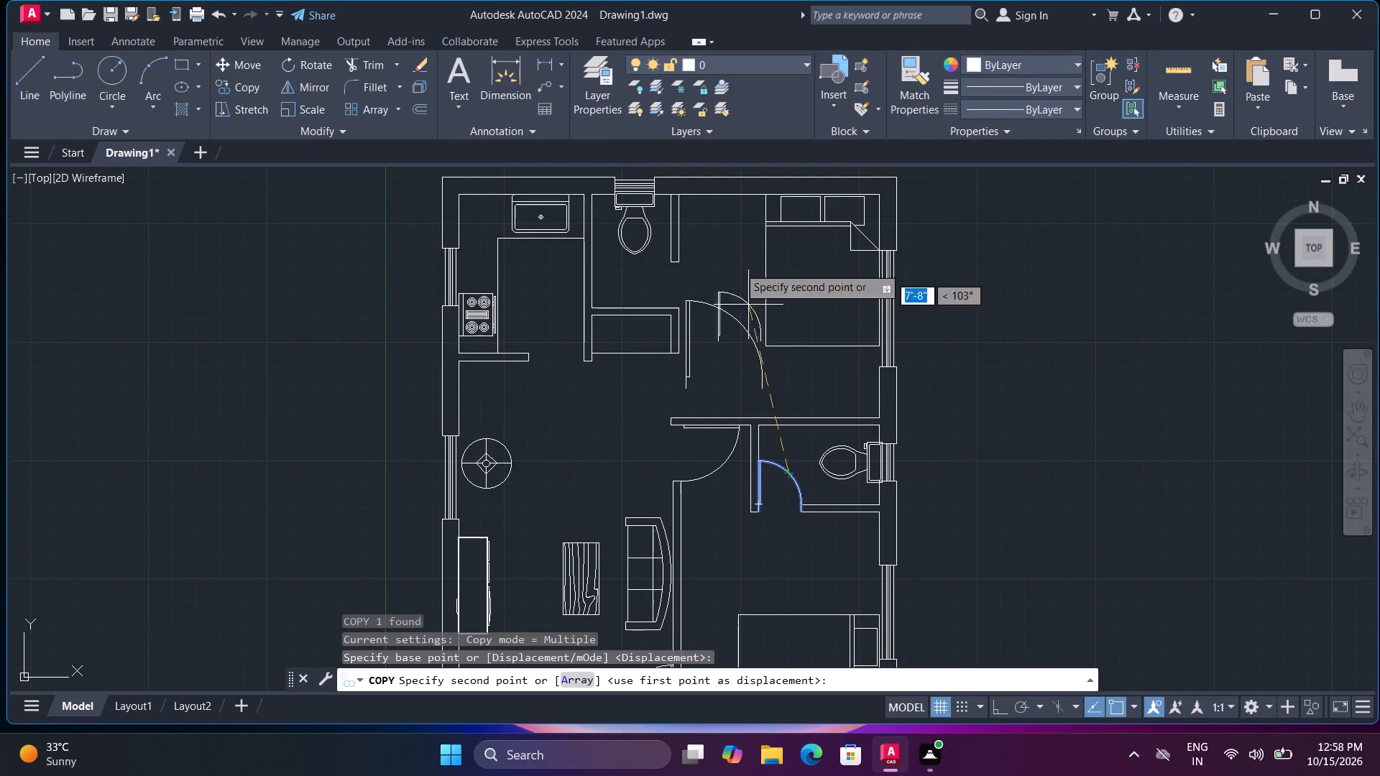
{"action": "left_click", "coordinate": [722, 228]}
{"action": "key", "text": "space"}
Copy the lower bedroom's door from under the horizontal wall up to the upper bedroom's entrance.
{"action": "scroll", "coordinate": [776, 313], "scroll_direction": "up", "scroll_amount": 2}
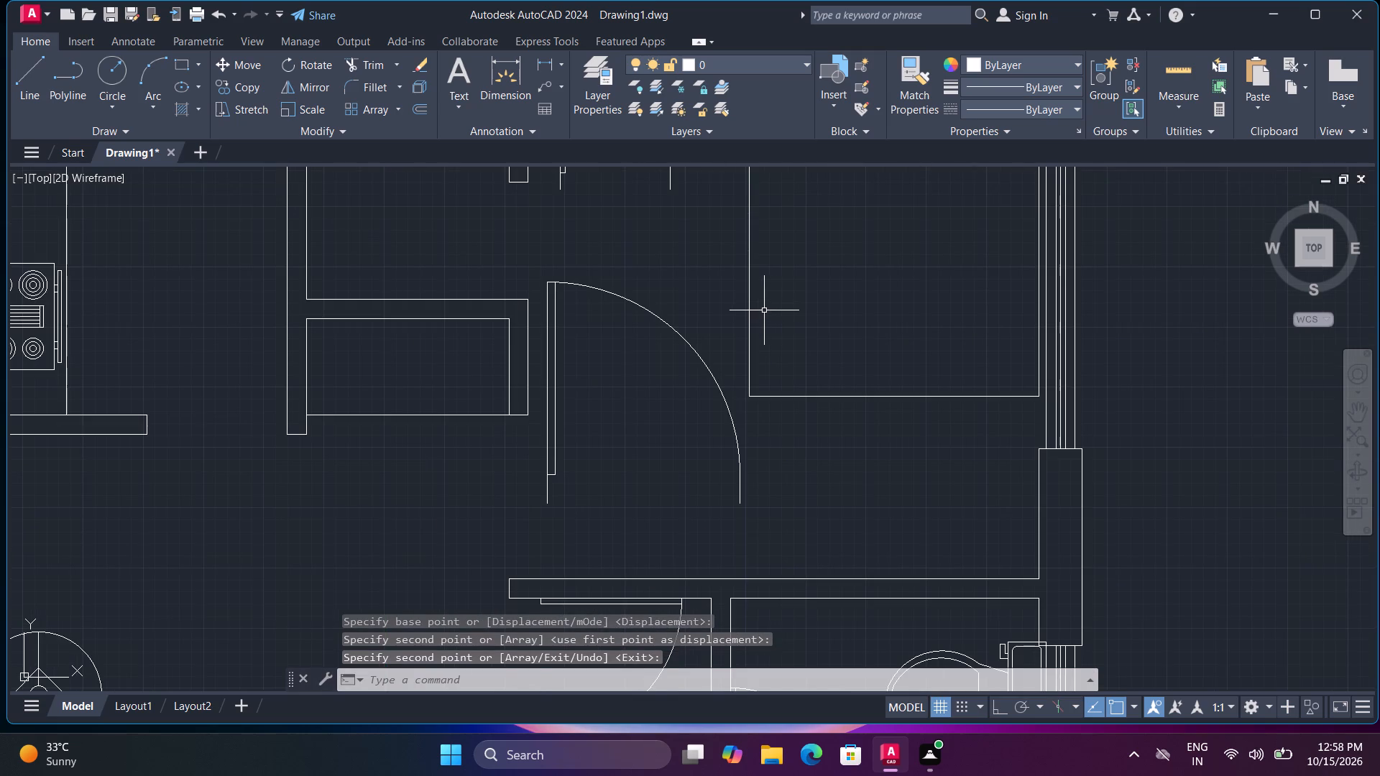
{"action": "middle_click_drag", "start_coordinate": [765, 308], "coordinate": [769, 316]}
{"action": "scroll", "coordinate": [770, 331], "scroll_direction": "down", "scroll_amount": 2}
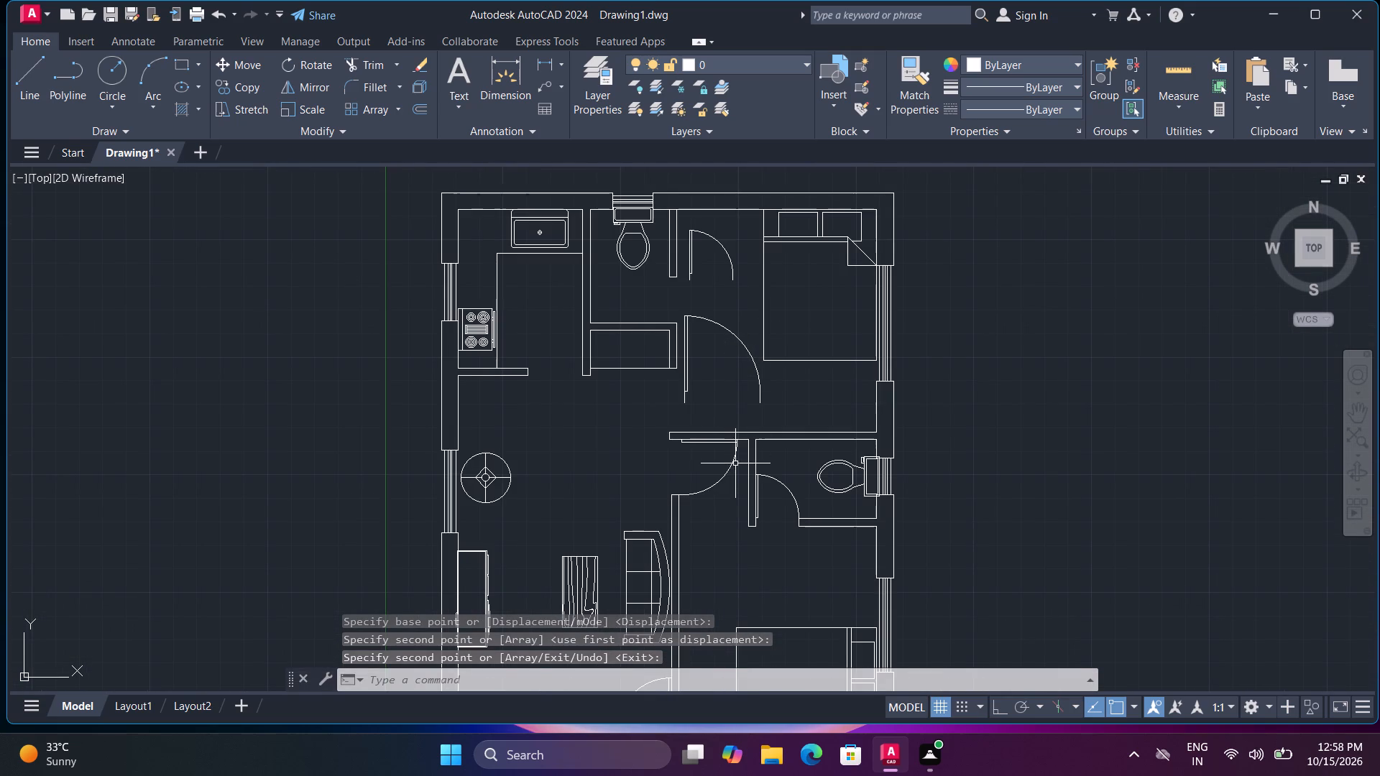
{"action": "left_click", "coordinate": [733, 463]}
{"action": "key", "text": "space"}
{"action": "left_click", "coordinate": [733, 463]}
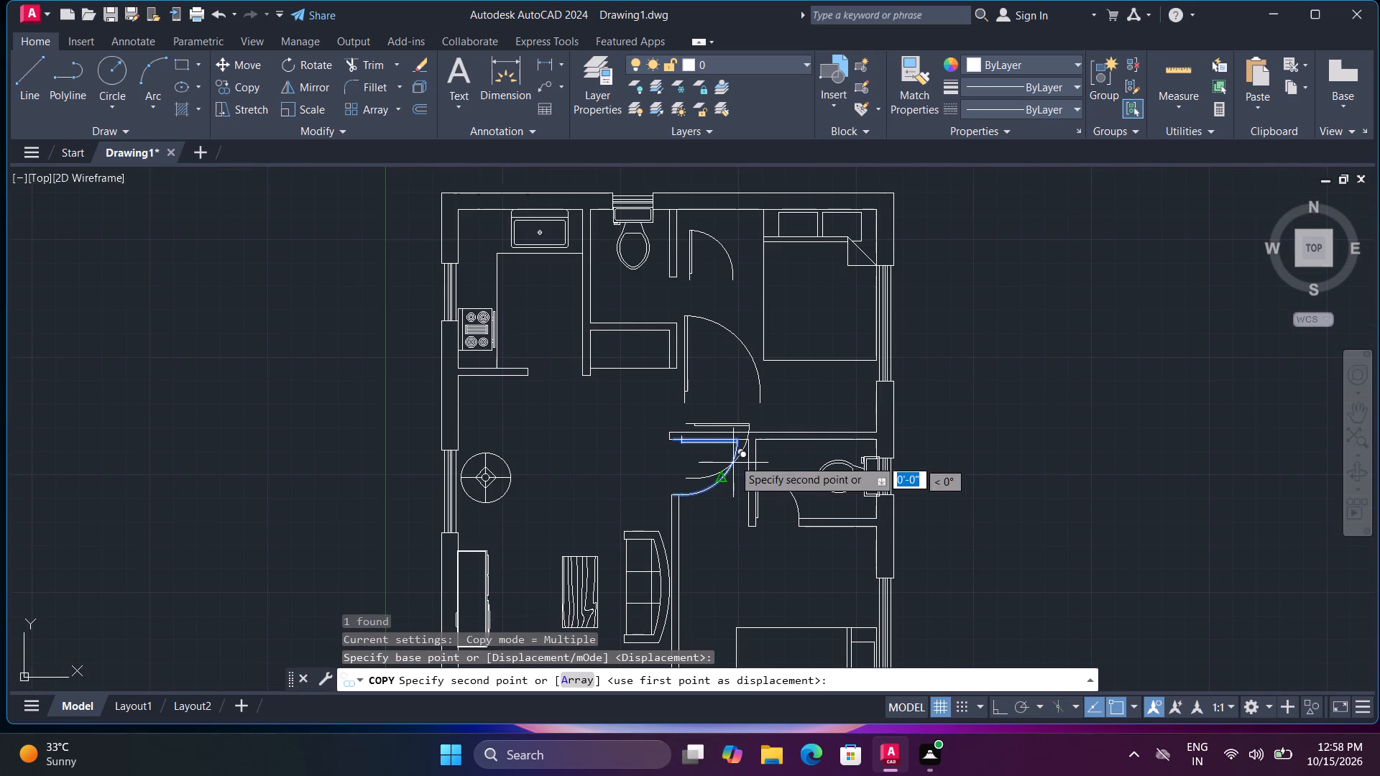
{"action": "left_click", "coordinate": [727, 405]}
{"action": "key", "text": "space"}
Delete the large old door at the upper bedroom's entrance.
{"action": "left_click", "coordinate": [724, 325]}
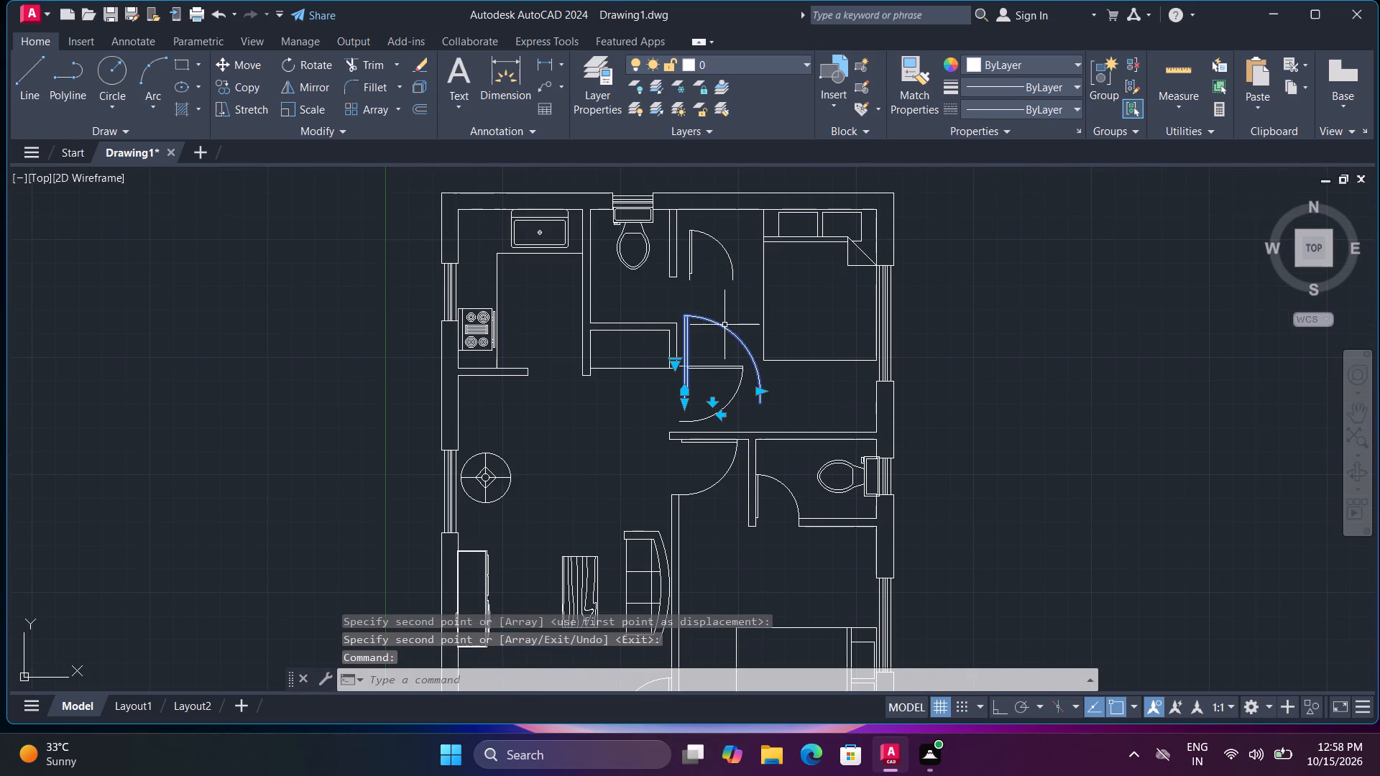
{"action": "key", "text": "Delete"}
Flip the copied door vertically at the upper bedroom's entrance so its leaf lies along the bottom.
{"action": "left_click", "coordinate": [724, 364]}
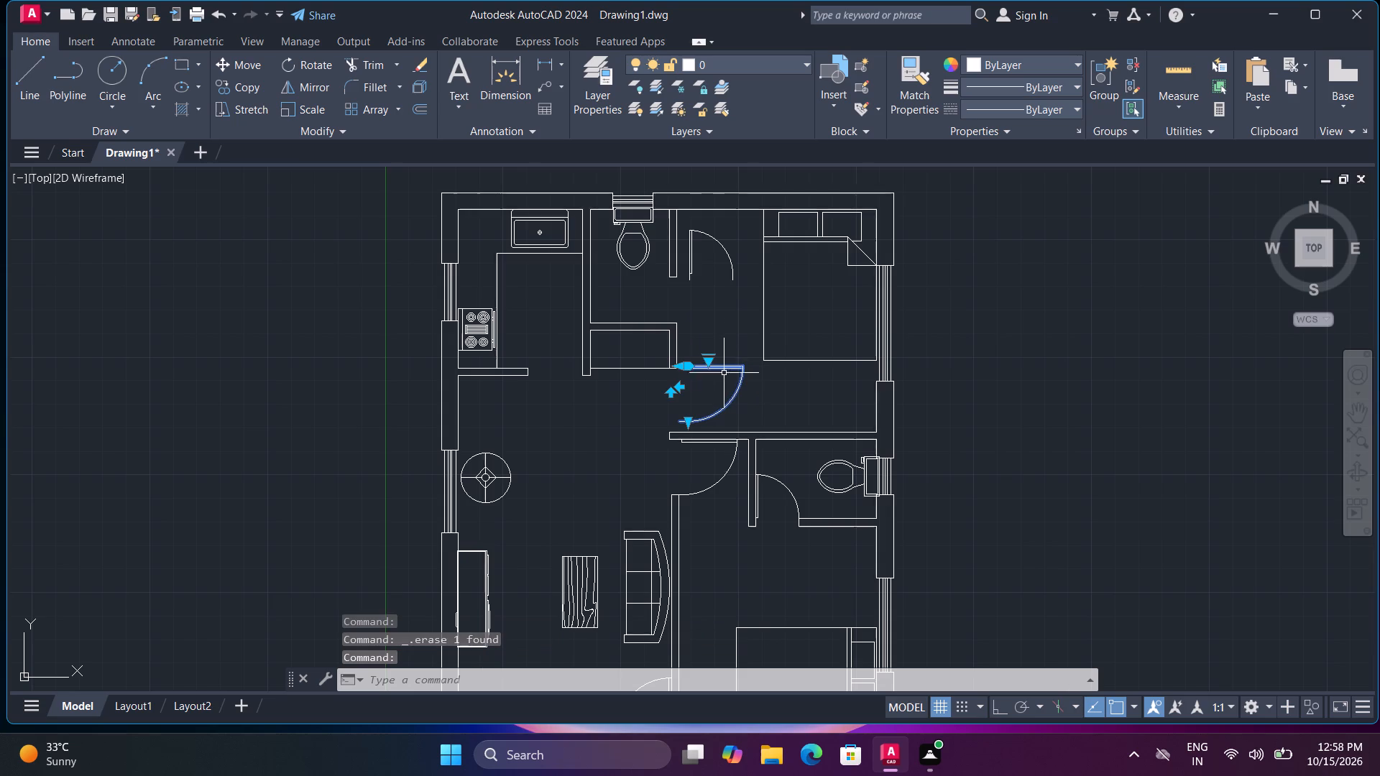
{"action": "left_click", "coordinate": [673, 390]}
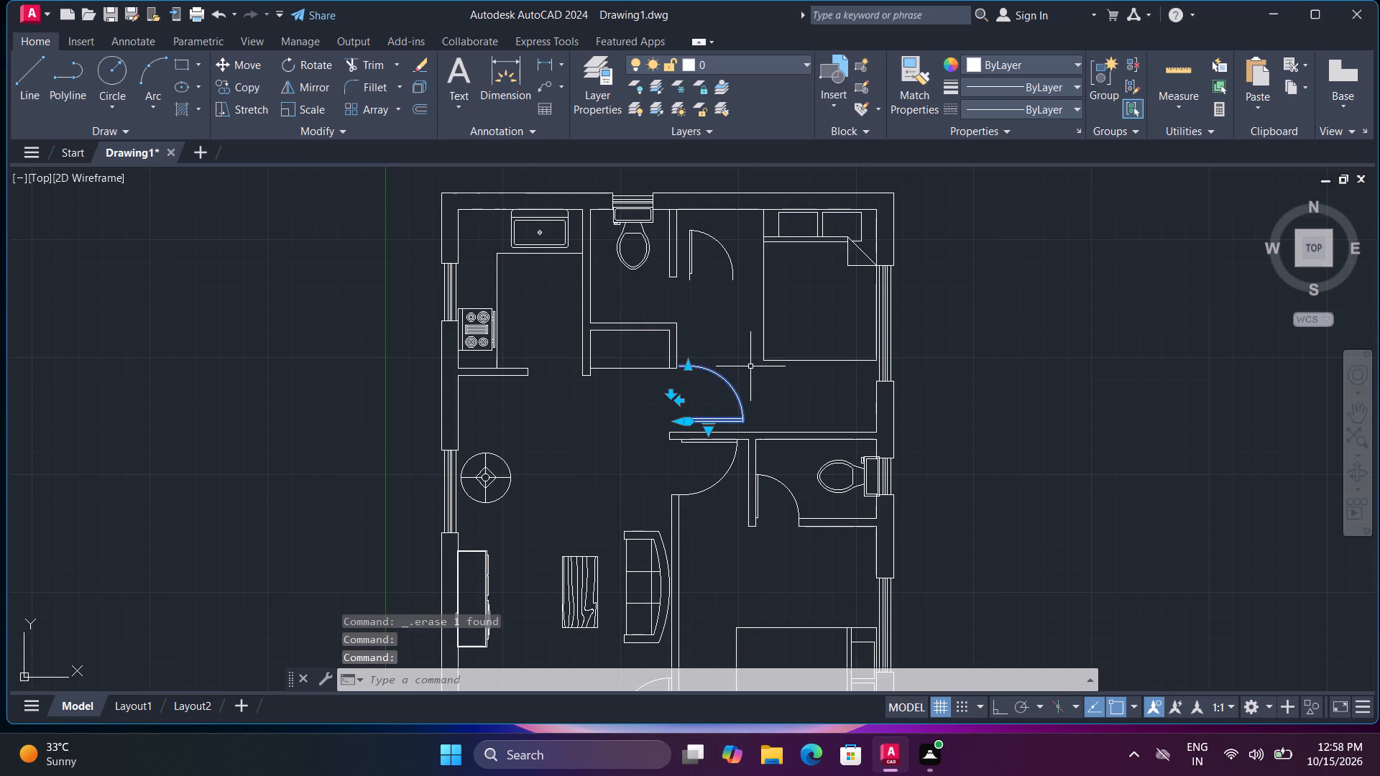
{"action": "key", "text": "Escape"}
Move the upper bedroom's door down by its lower endpoint onto the top corner of the horizontal wall's free end.
{"action": "type", "text": "m"}
{"action": "key", "text": "space"}
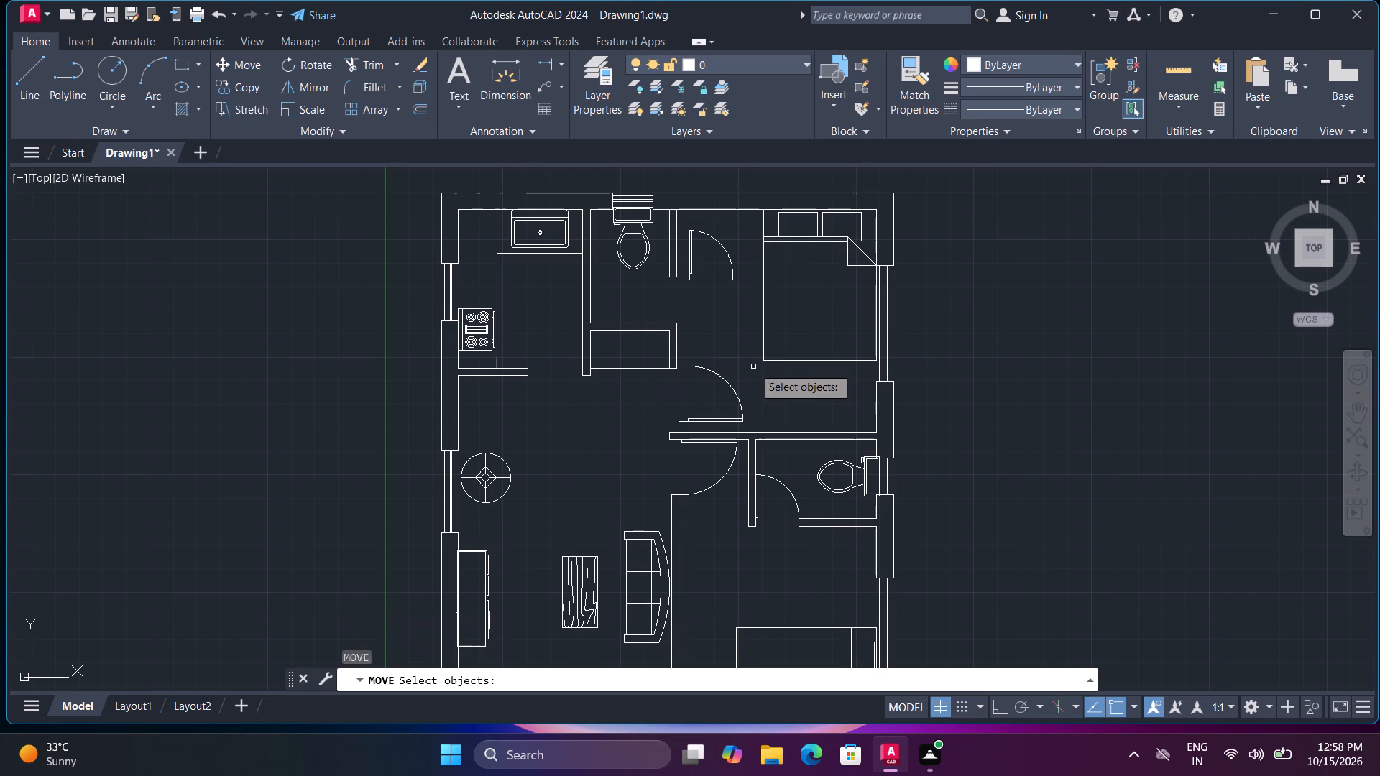
{"action": "scroll", "coordinate": [692, 398], "scroll_direction": "up", "scroll_amount": 2}
{"action": "left_click", "coordinate": [702, 449]}
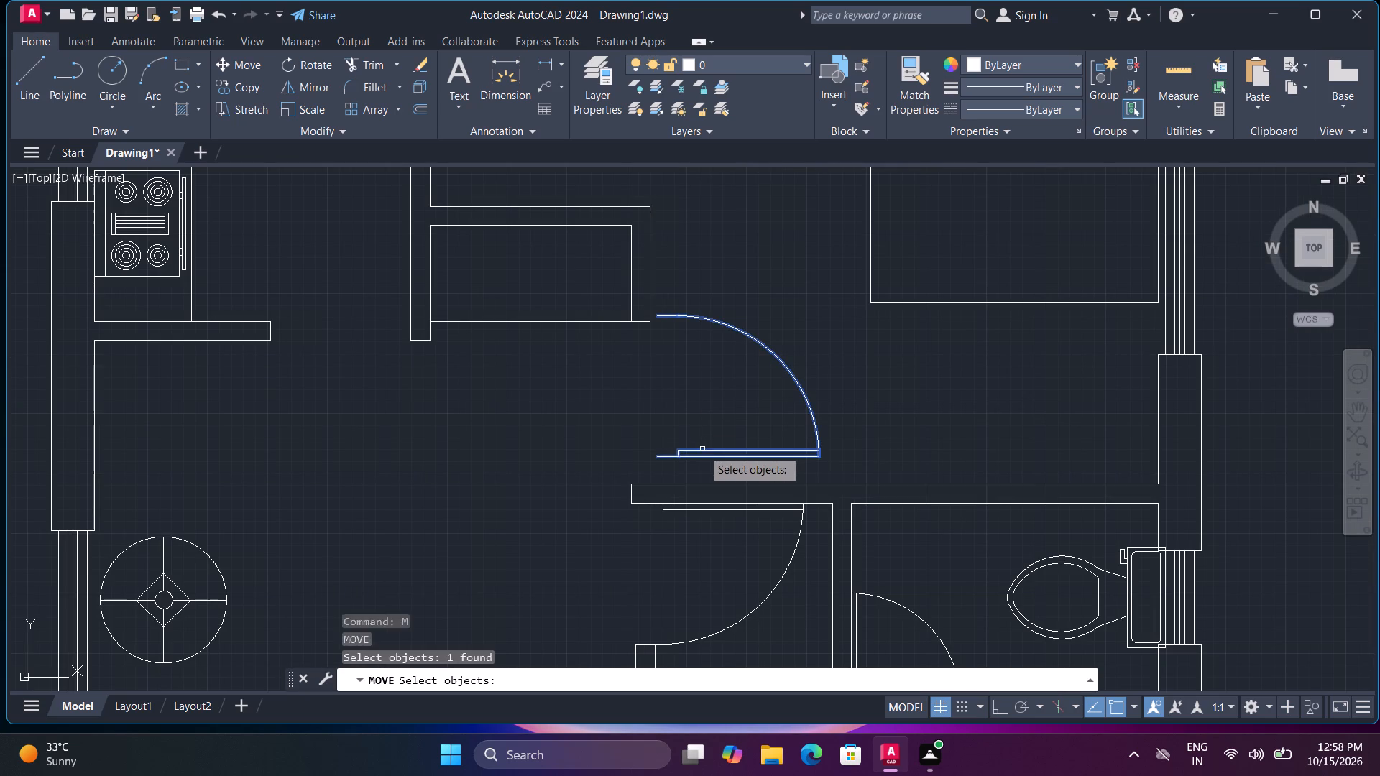
{"action": "key", "text": "space"}
{"action": "left_click", "coordinate": [659, 458]}
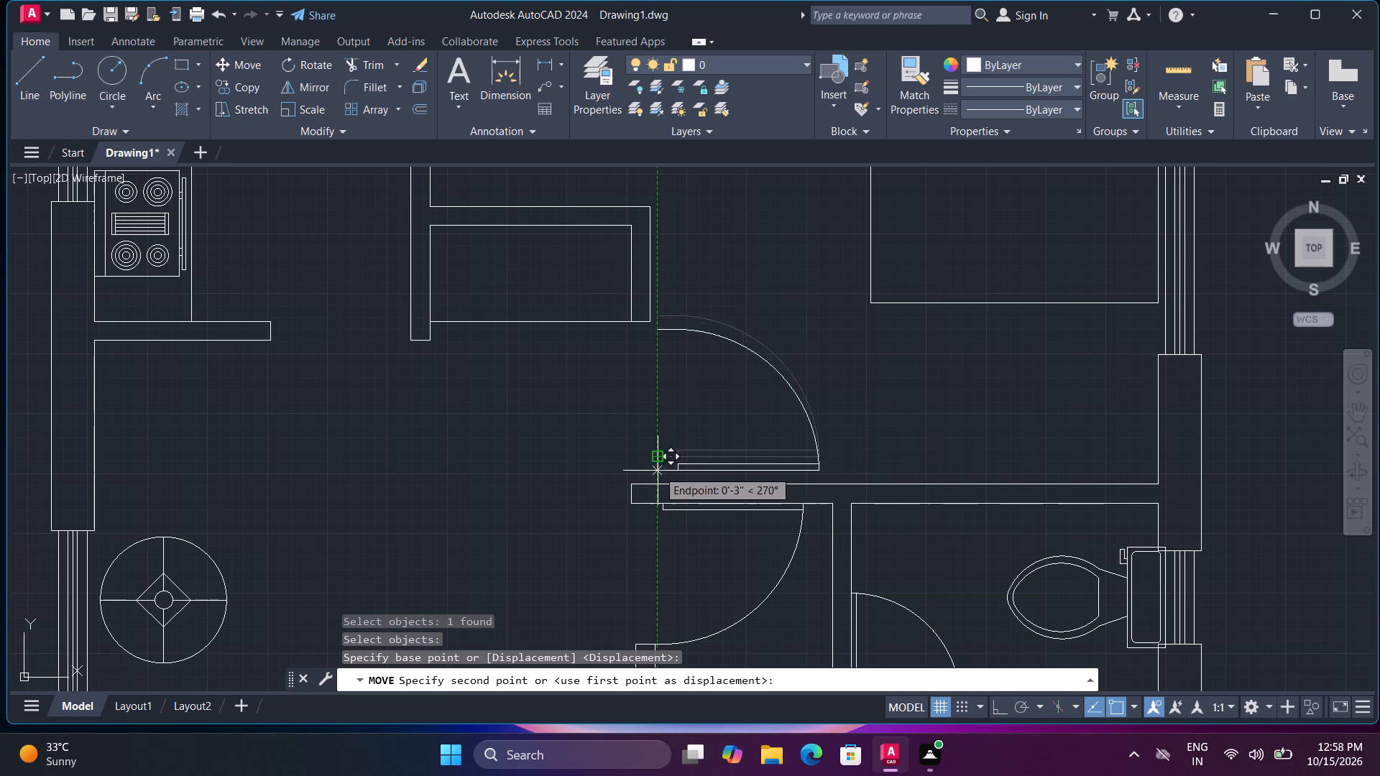
{"action": "middle_click_drag", "start_coordinate": [661, 496], "coordinate": [667, 420]}
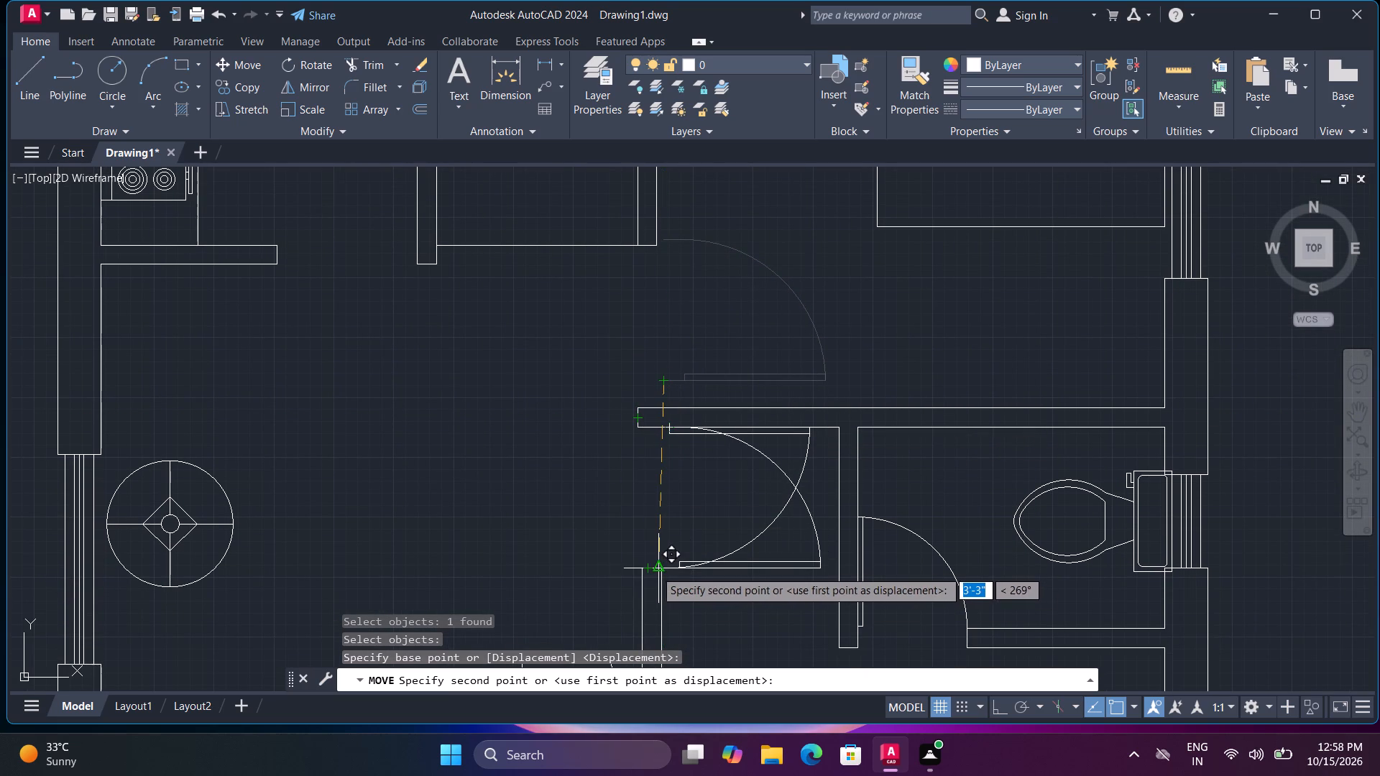
{"action": "scroll", "coordinate": [651, 566], "scroll_direction": "up", "scroll_amount": 2}
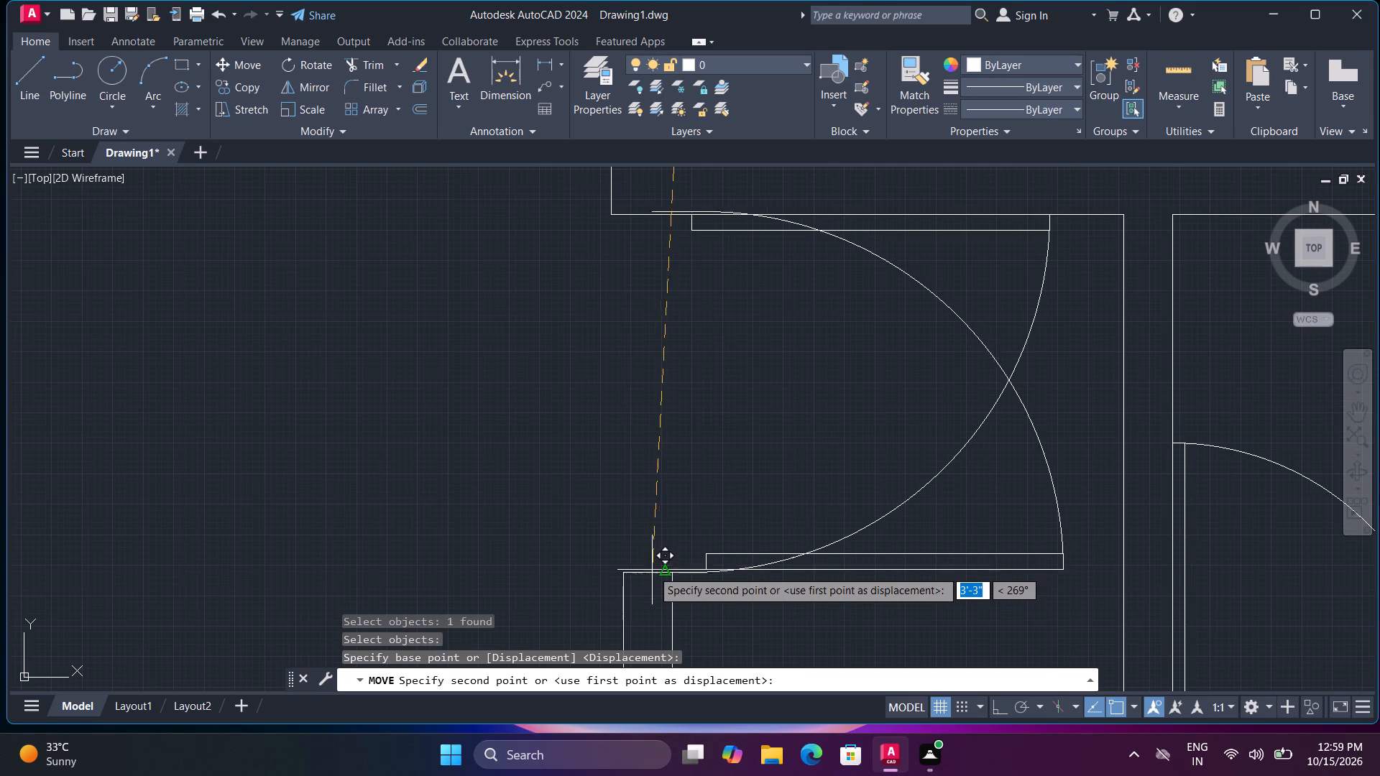
{"action": "middle_click_drag", "start_coordinate": [683, 297], "coordinate": [688, 310]}
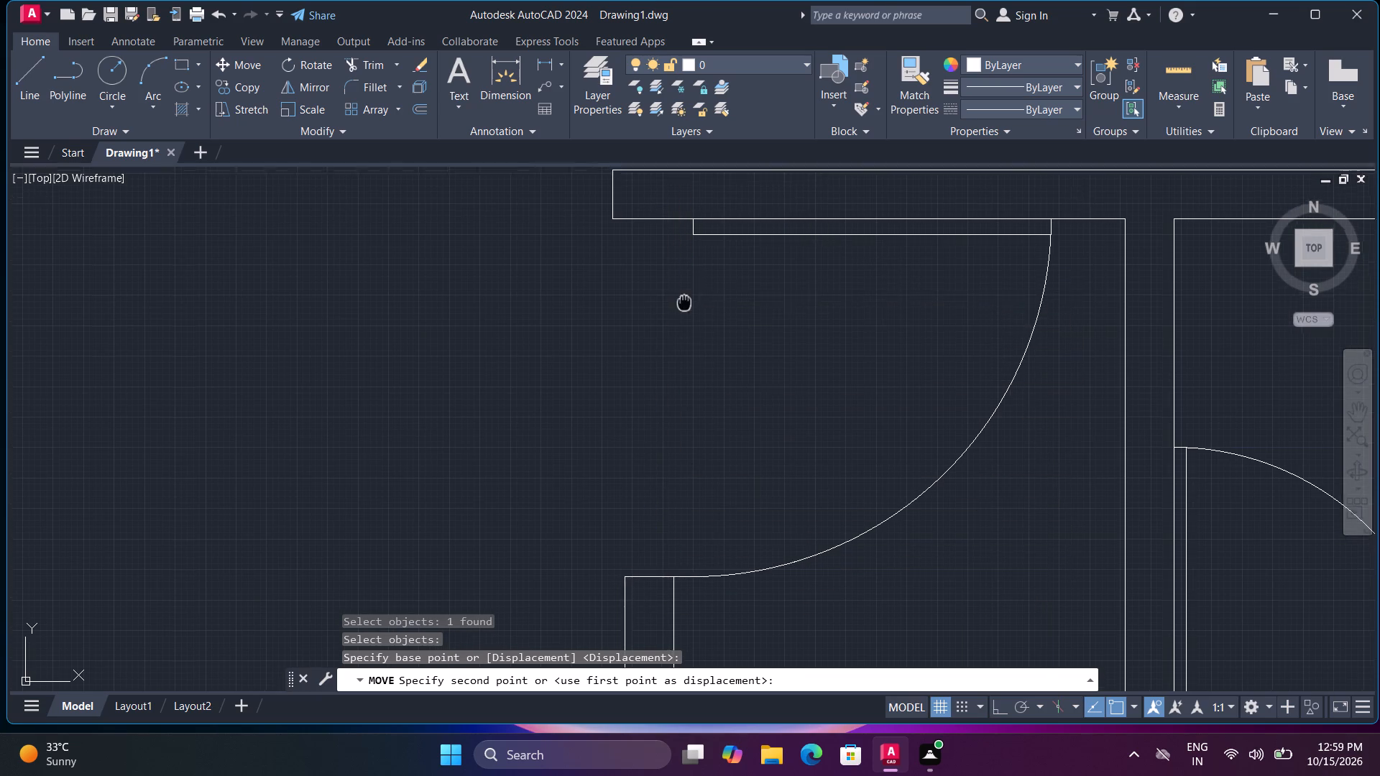
{"action": "middle_click_drag", "start_coordinate": [688, 310], "coordinate": [735, 502]}
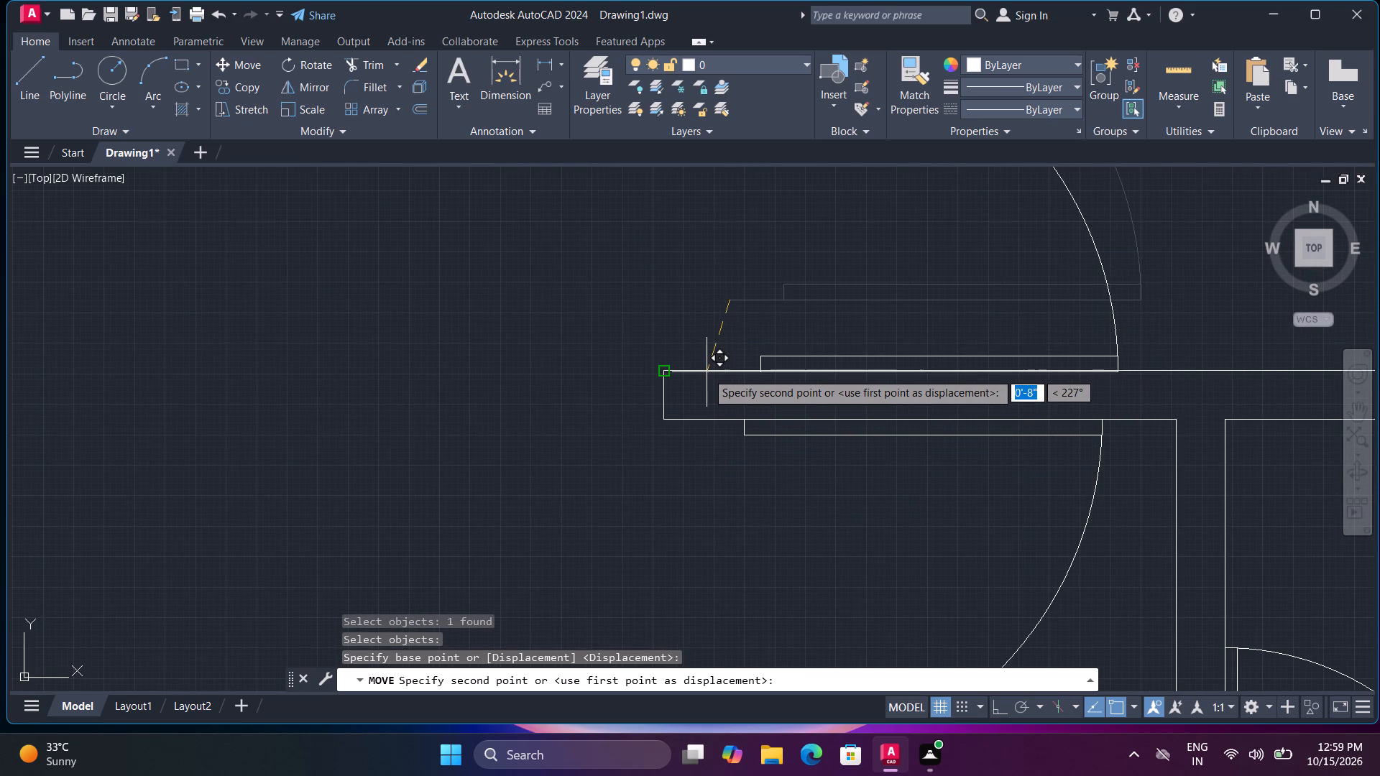
{"action": "left_click", "coordinate": [664, 370]}
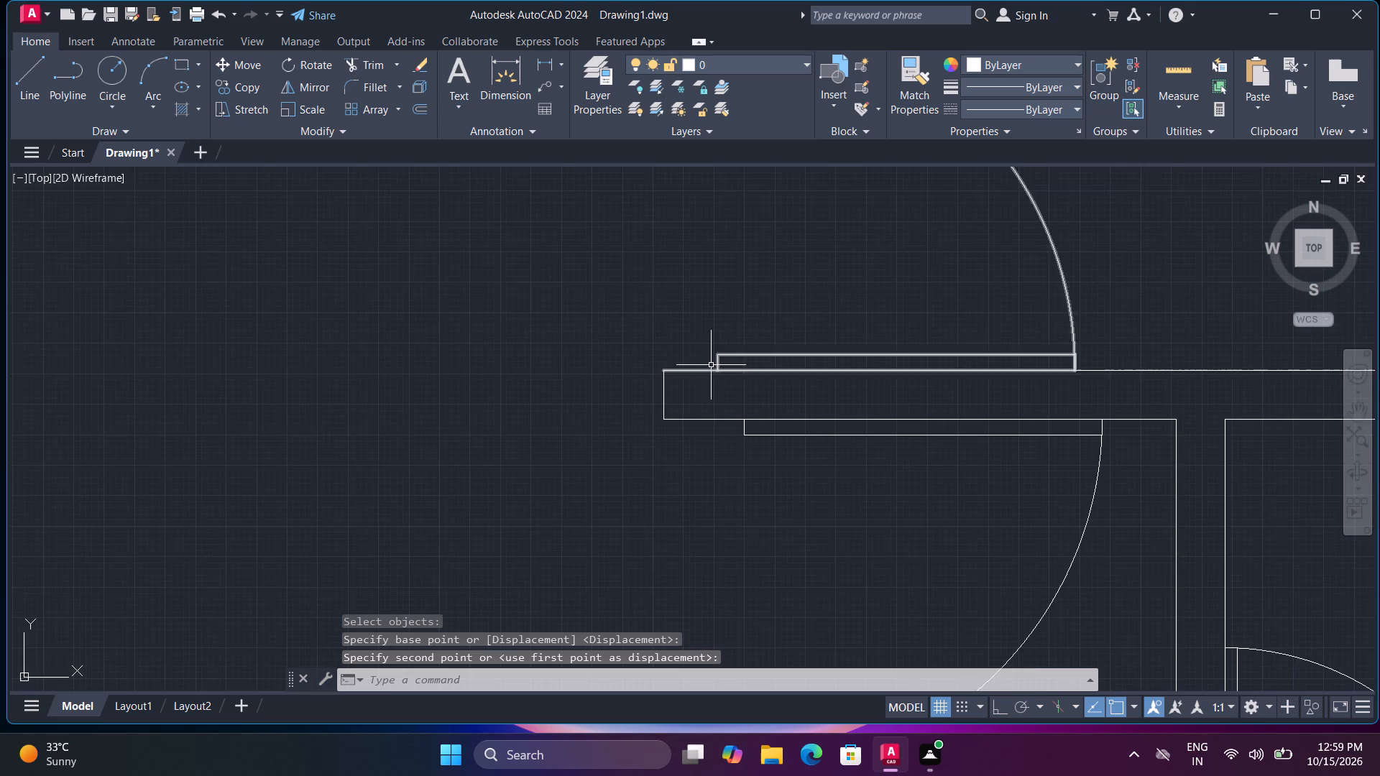
Shift the upper bedroom's door slightly inward along the wall so its leaf lines up with the door leaf below.
{"action": "scroll", "coordinate": [717, 365], "scroll_direction": "down", "scroll_amount": 1}
{"action": "middle_click_drag", "start_coordinate": [765, 331], "coordinate": [793, 371]}
{"action": "scroll", "coordinate": [795, 381], "scroll_direction": "down", "scroll_amount": 1}
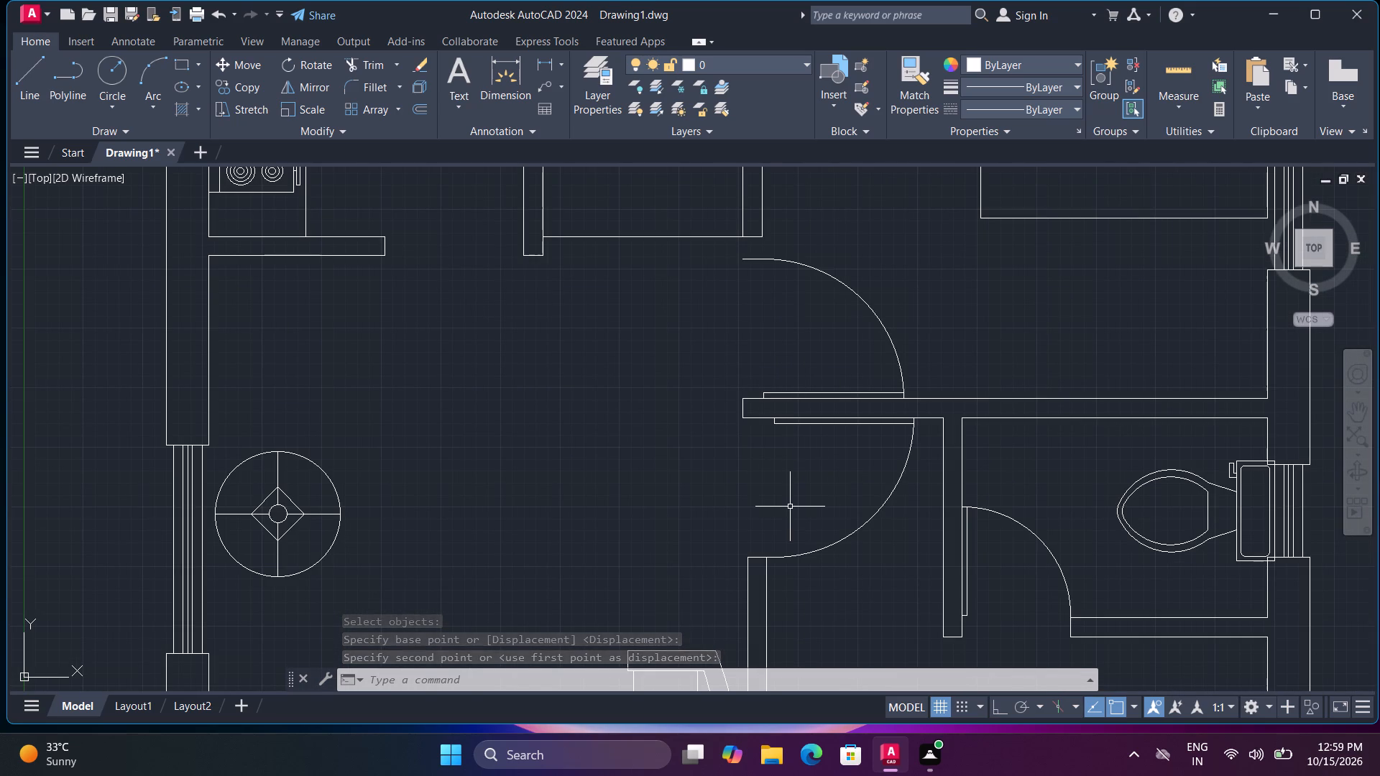
{"action": "scroll", "coordinate": [790, 507], "scroll_direction": "down", "scroll_amount": 1}
{"action": "scroll", "coordinate": [788, 504], "scroll_direction": "up", "scroll_amount": 2}
{"action": "scroll", "coordinate": [784, 496], "scroll_direction": "down", "scroll_amount": 2}
{"action": "scroll", "coordinate": [786, 408], "scroll_direction": "up", "scroll_amount": 1}
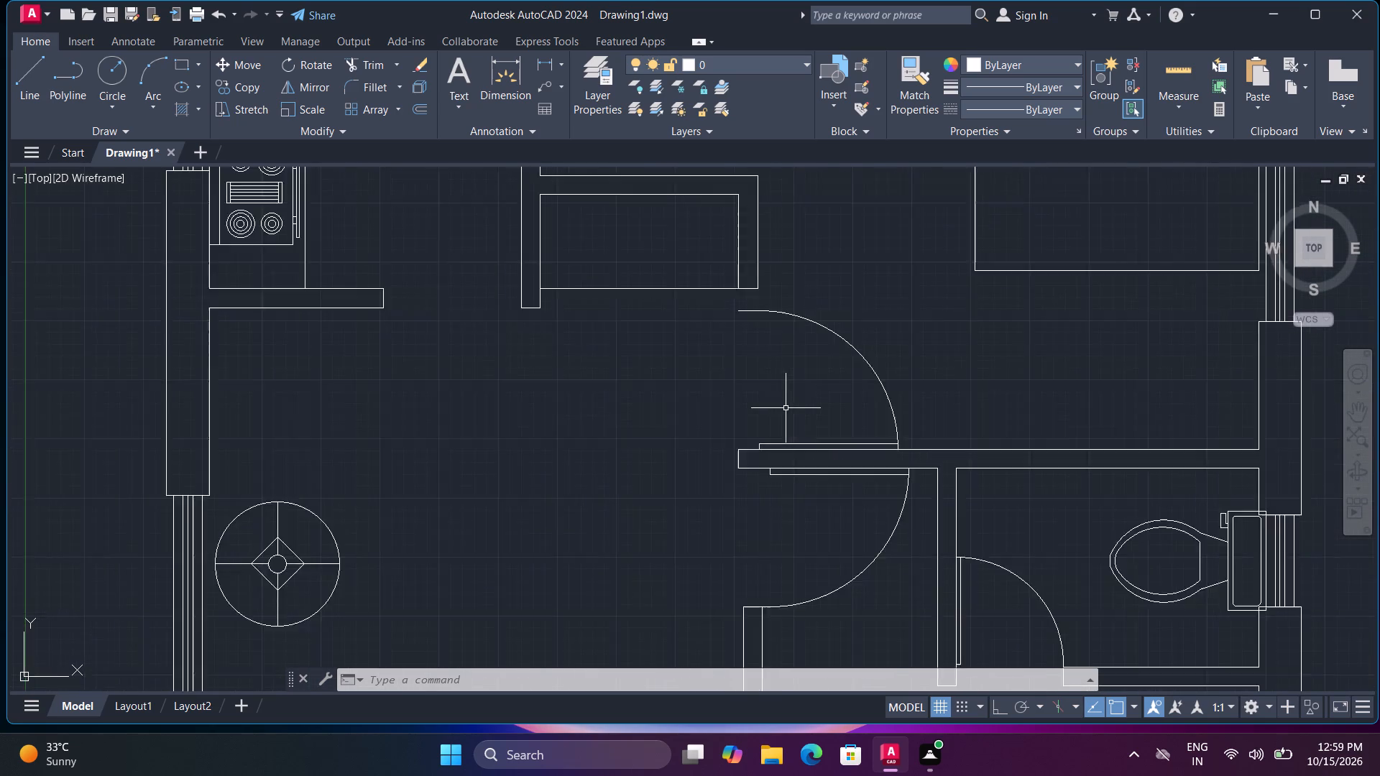
{"action": "scroll", "coordinate": [786, 408], "scroll_direction": "up", "scroll_amount": 1}
{"action": "key", "text": "space"}
{"action": "left_click", "coordinate": [772, 467]}
{"action": "key", "text": "space"}
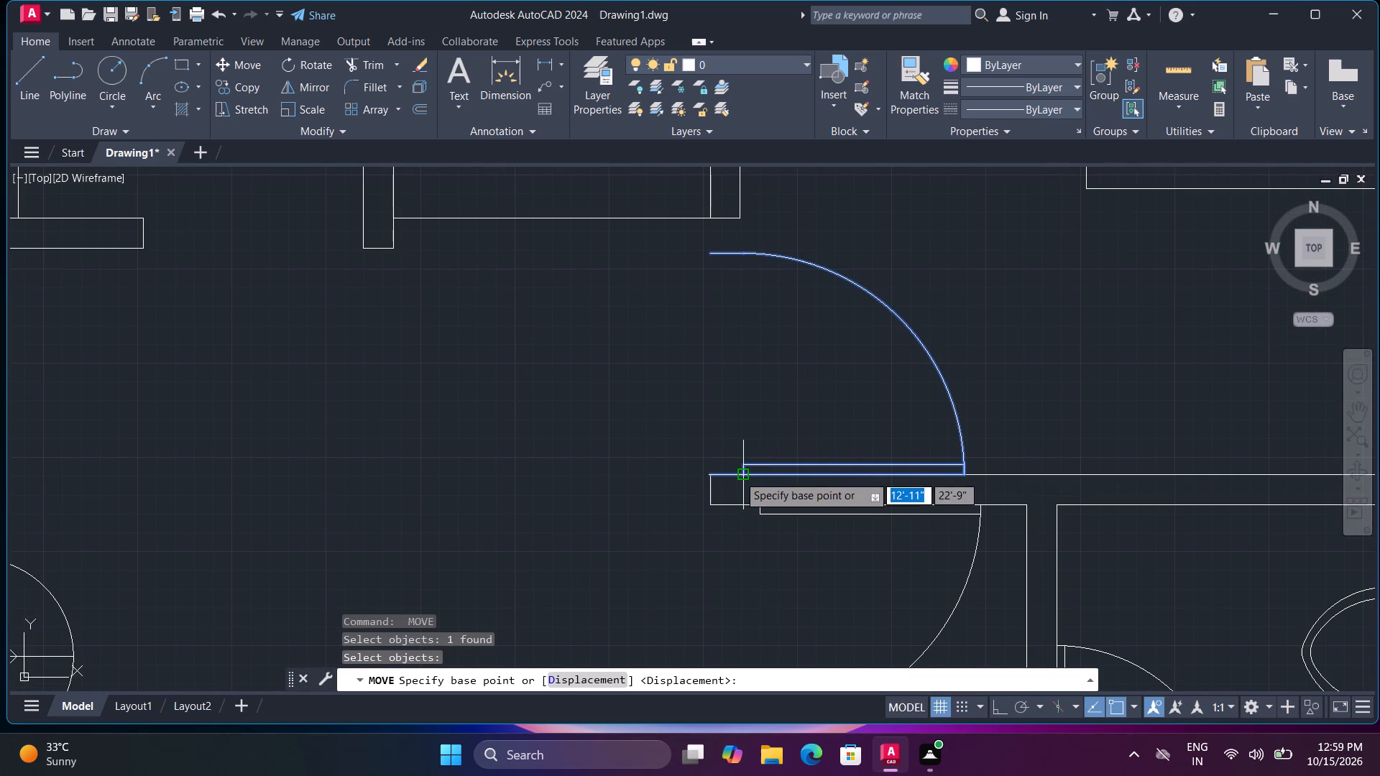
{"action": "left_click", "coordinate": [712, 476]}
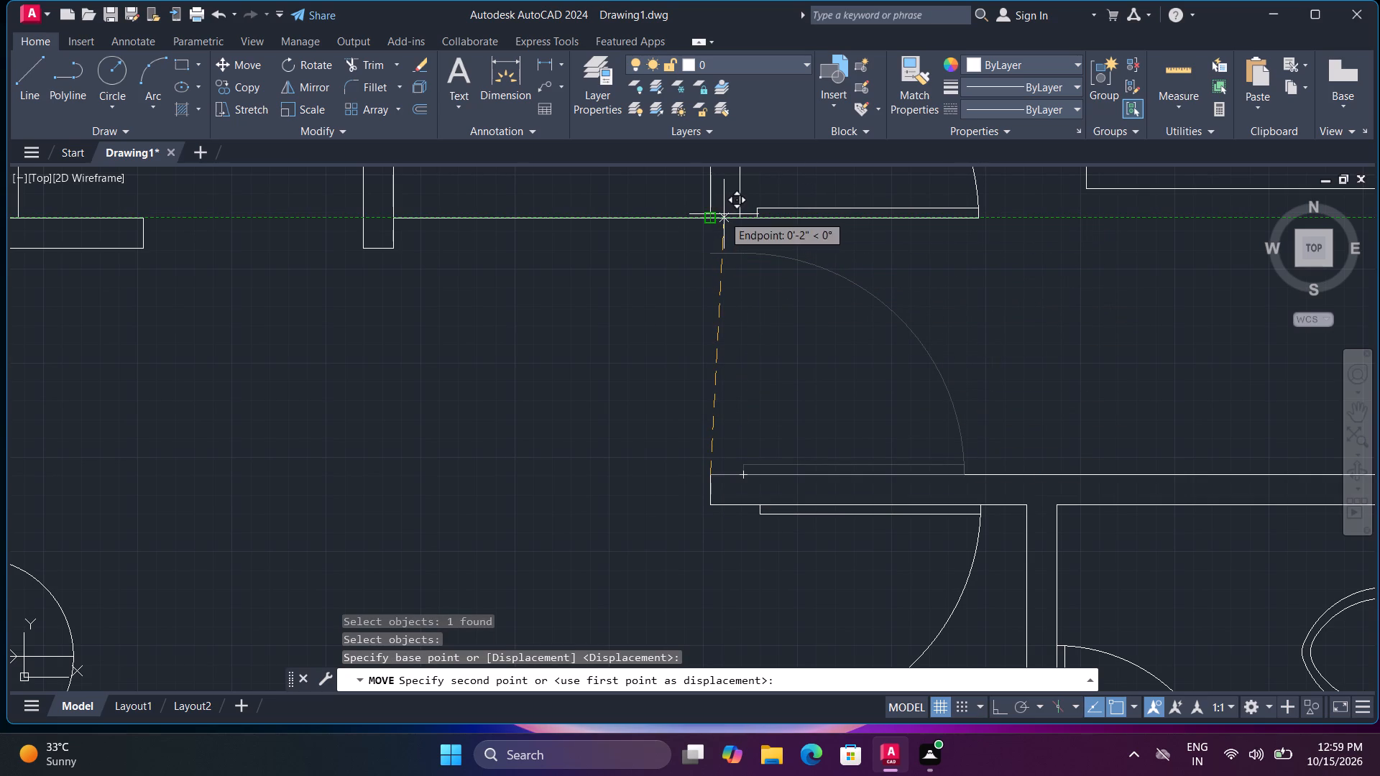
{"action": "left_click", "coordinate": [730, 475]}
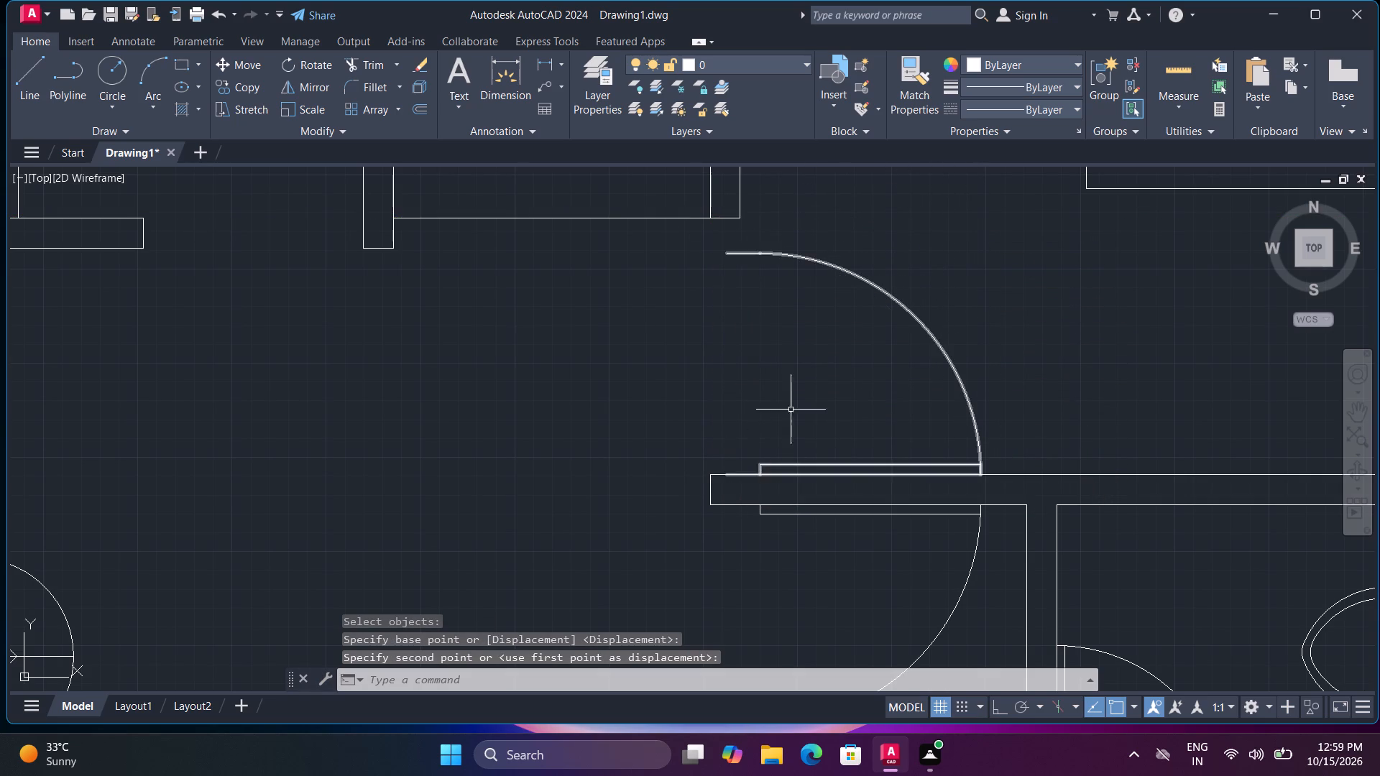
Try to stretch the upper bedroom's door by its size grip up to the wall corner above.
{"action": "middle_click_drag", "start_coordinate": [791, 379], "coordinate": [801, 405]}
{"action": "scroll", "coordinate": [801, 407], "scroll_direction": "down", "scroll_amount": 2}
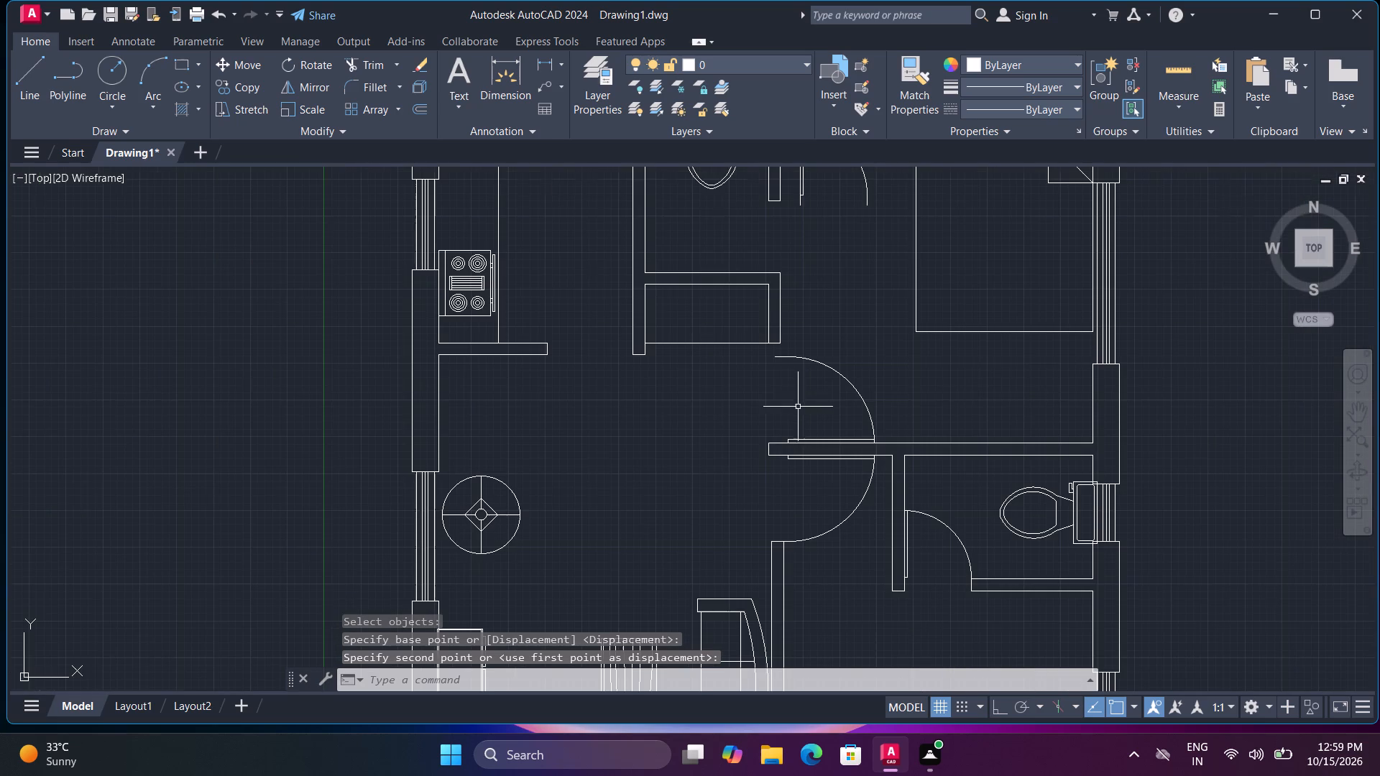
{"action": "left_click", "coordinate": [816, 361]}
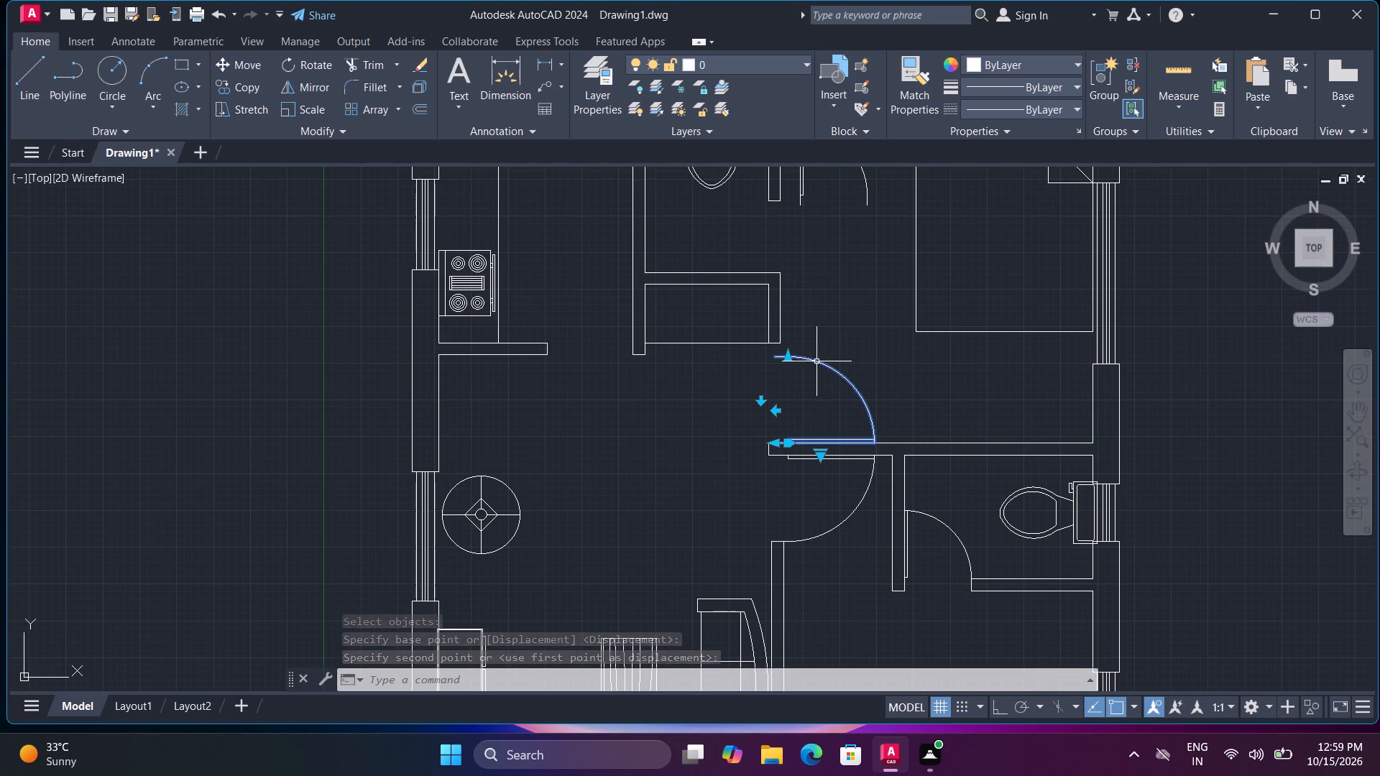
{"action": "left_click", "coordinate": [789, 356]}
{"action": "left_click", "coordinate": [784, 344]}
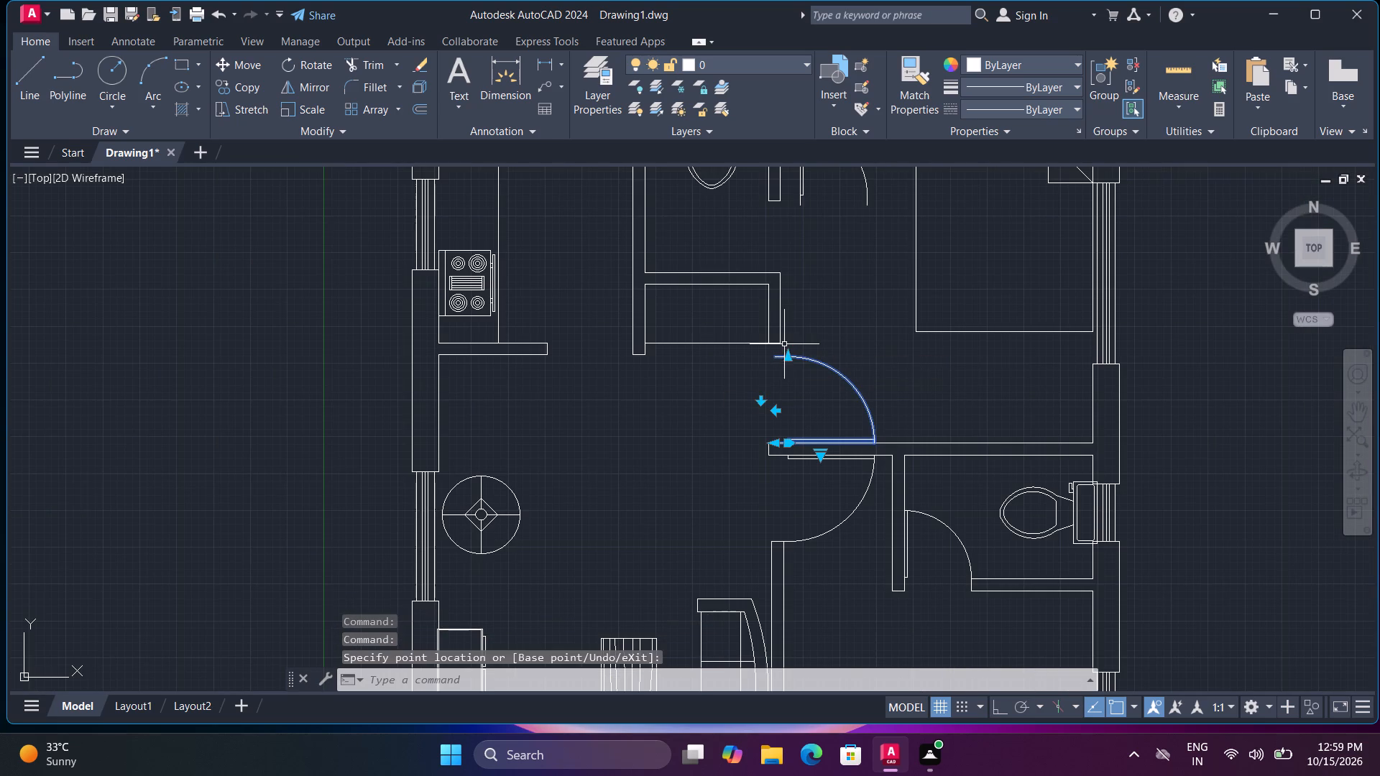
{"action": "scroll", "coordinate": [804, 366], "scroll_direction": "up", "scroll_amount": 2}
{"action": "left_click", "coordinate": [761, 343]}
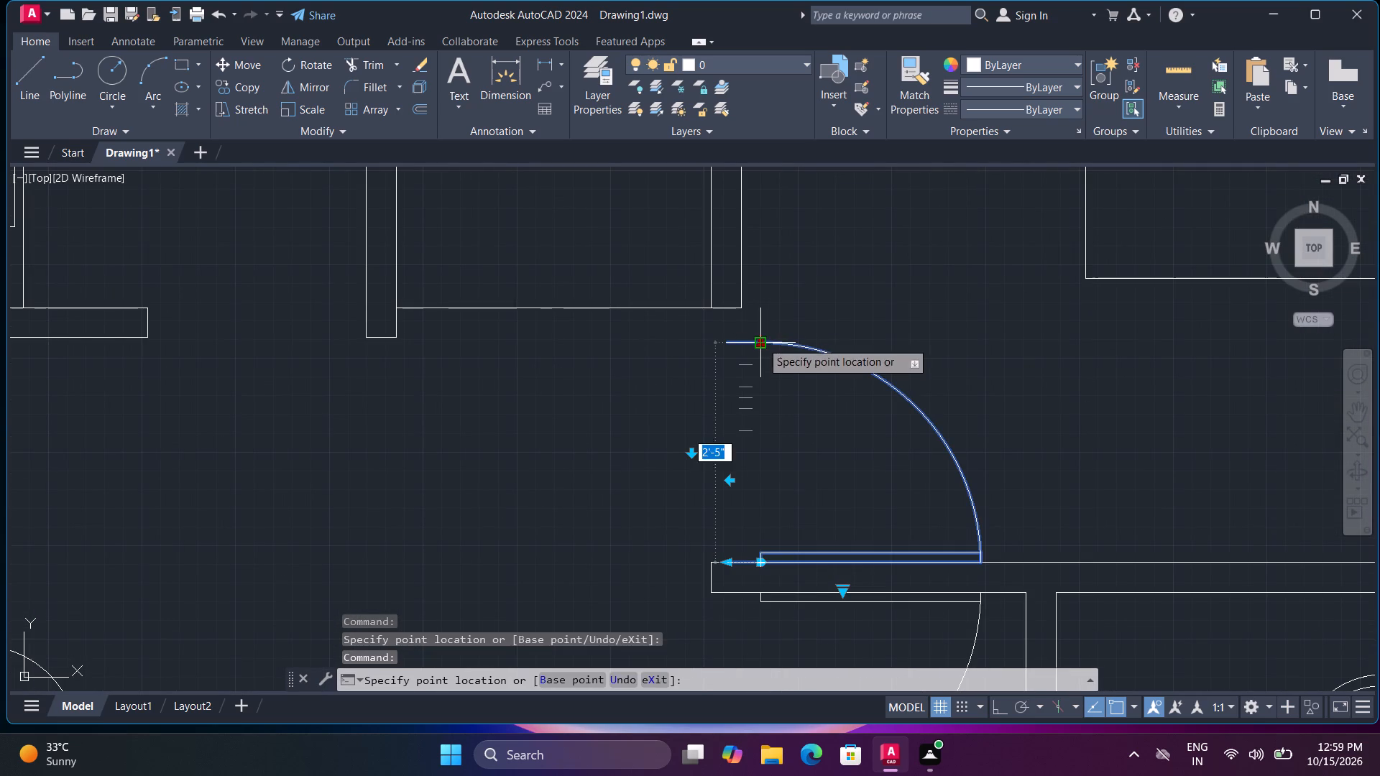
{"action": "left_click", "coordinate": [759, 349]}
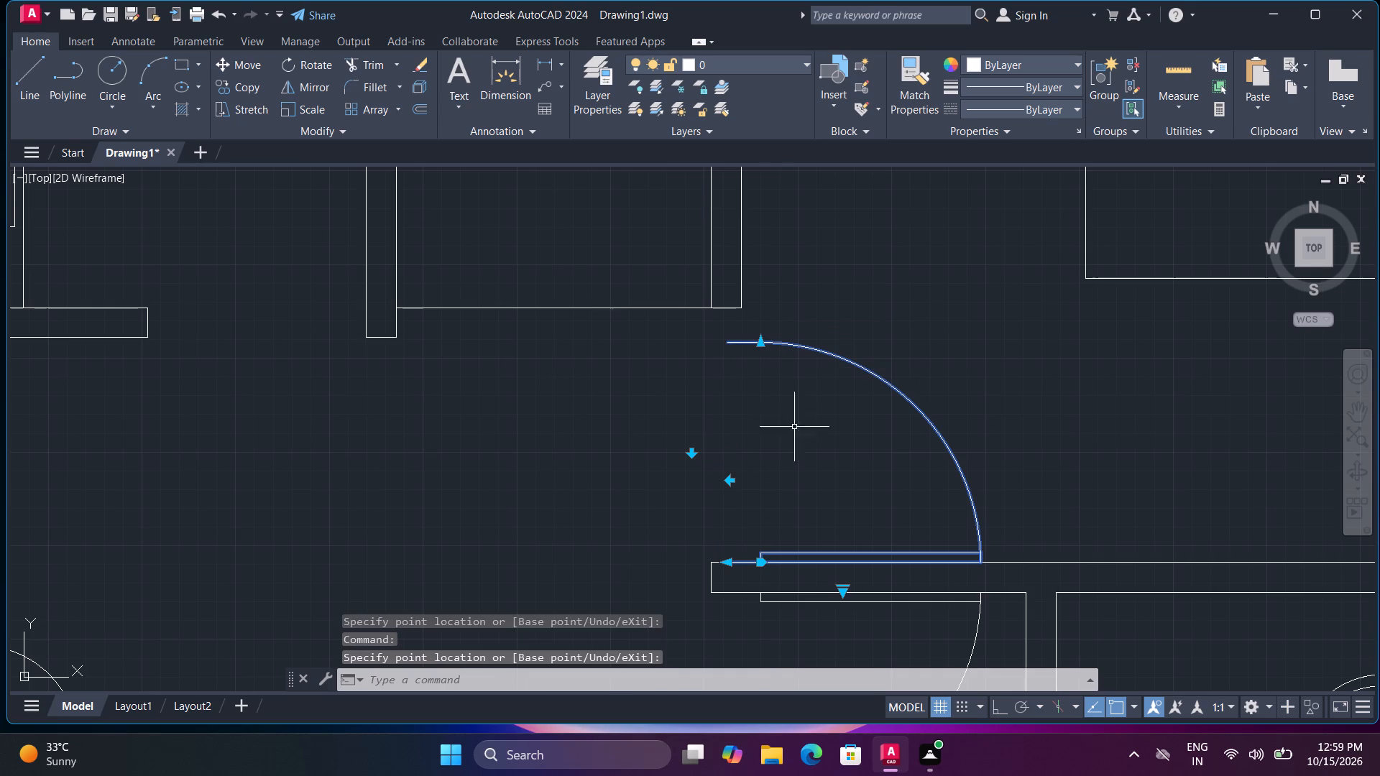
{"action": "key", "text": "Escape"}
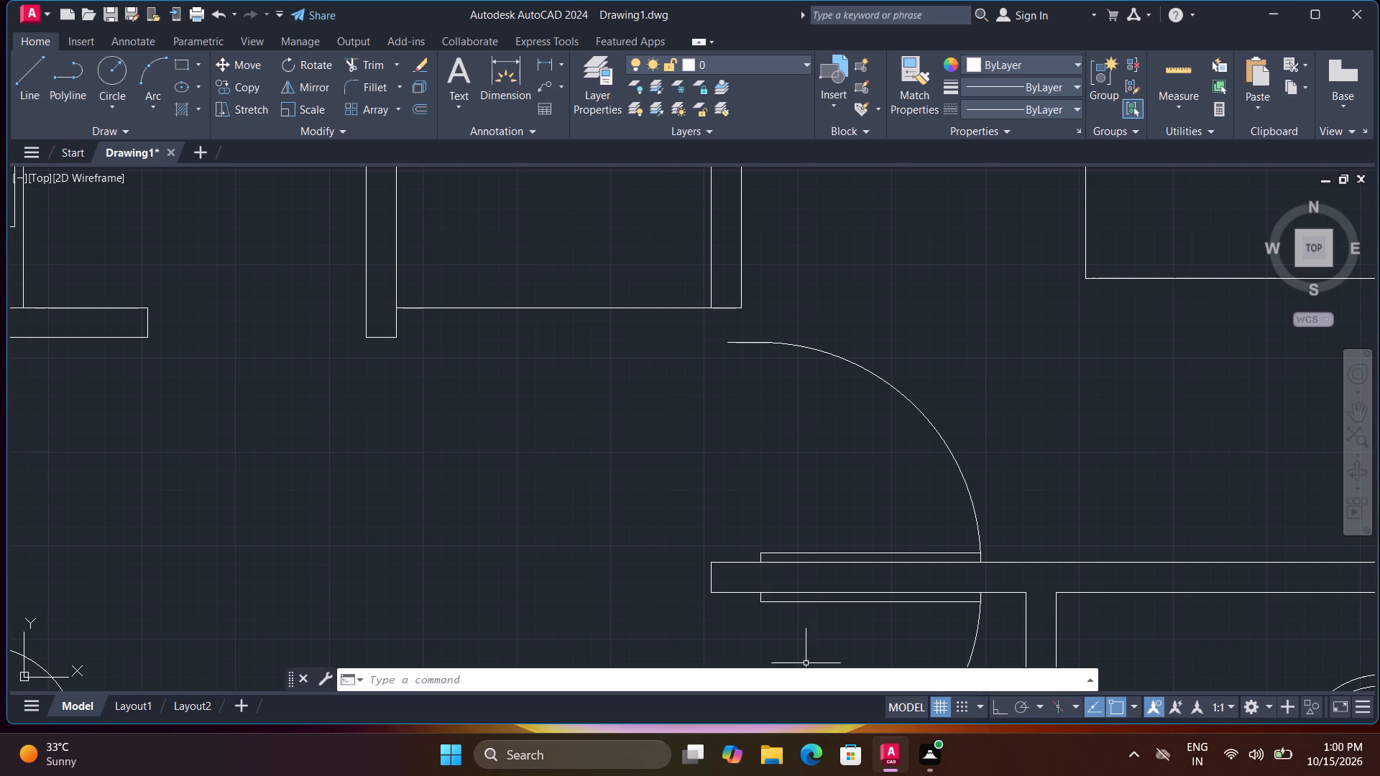
Scale up the upper bedroom's door from its lower endpoint until its arc meets the end of the wall above.
{"action": "left_click", "coordinate": [766, 553]}
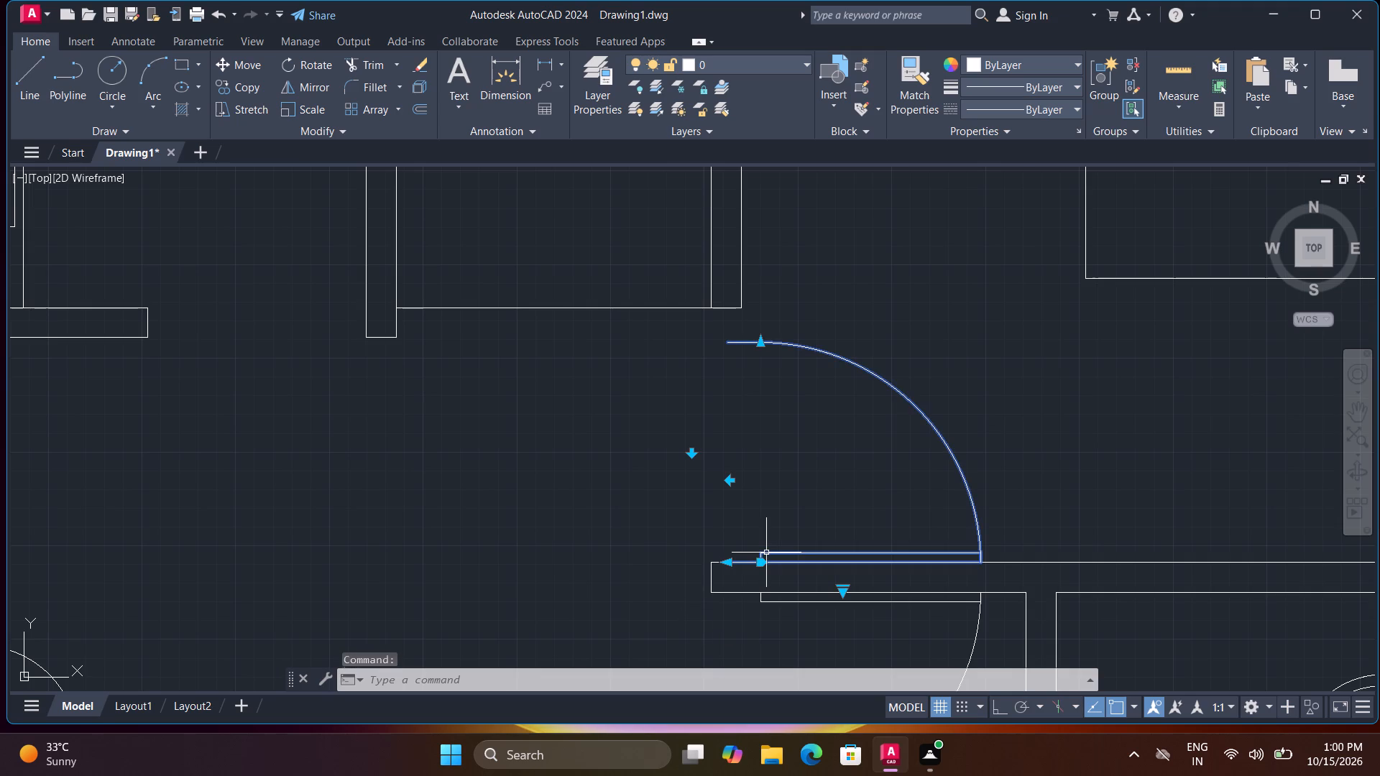
{"action": "key", "text": "s"}
{"action": "key", "text": "c"}
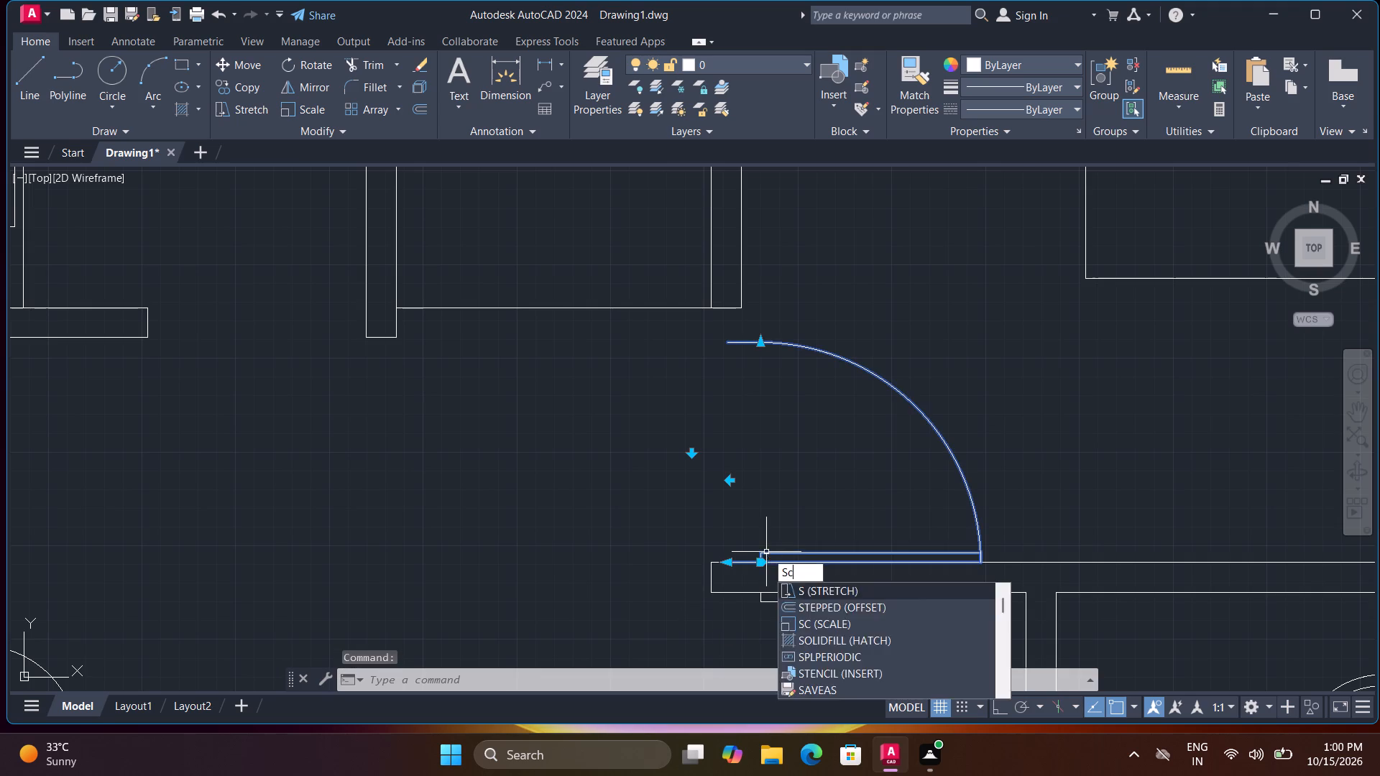
{"action": "key", "text": "space"}
{"action": "left_click", "coordinate": [723, 558]}
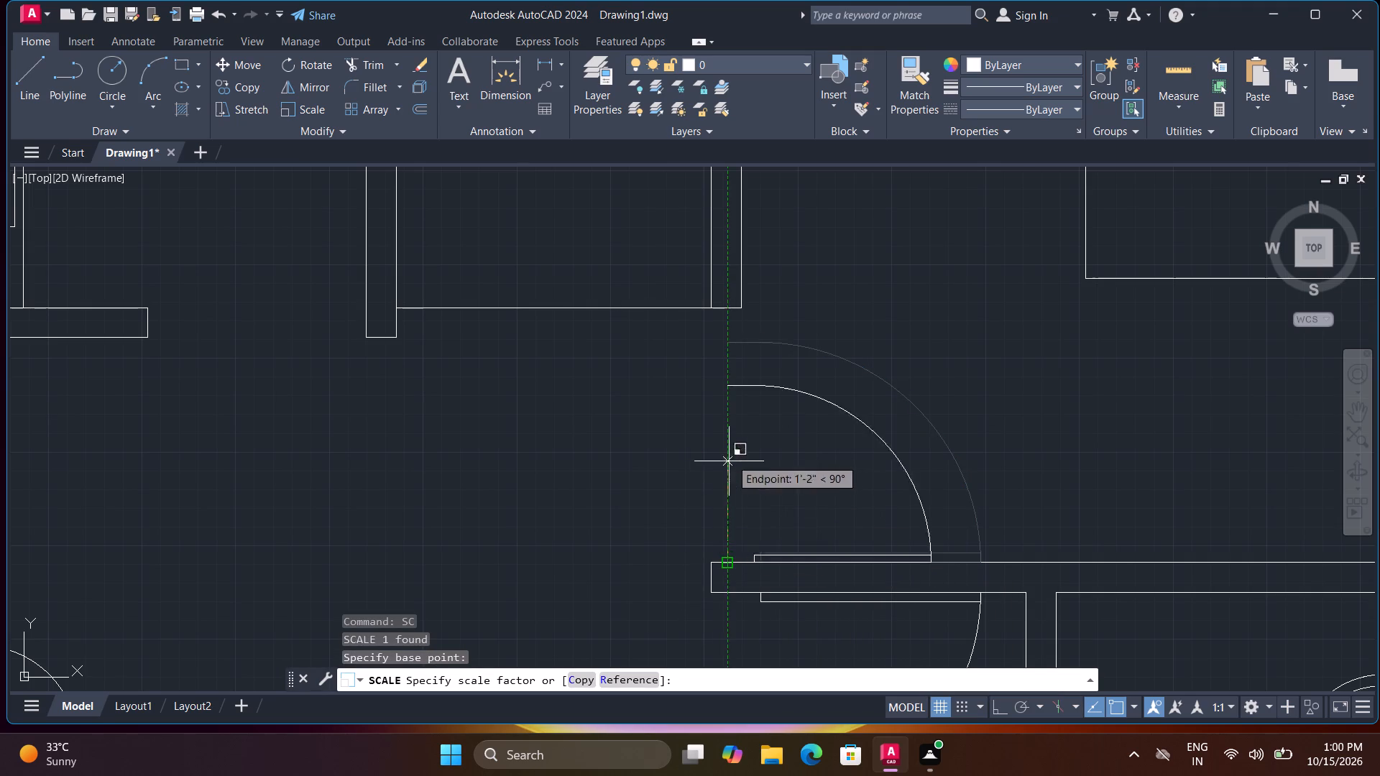
{"action": "left_click", "coordinate": [738, 417]}
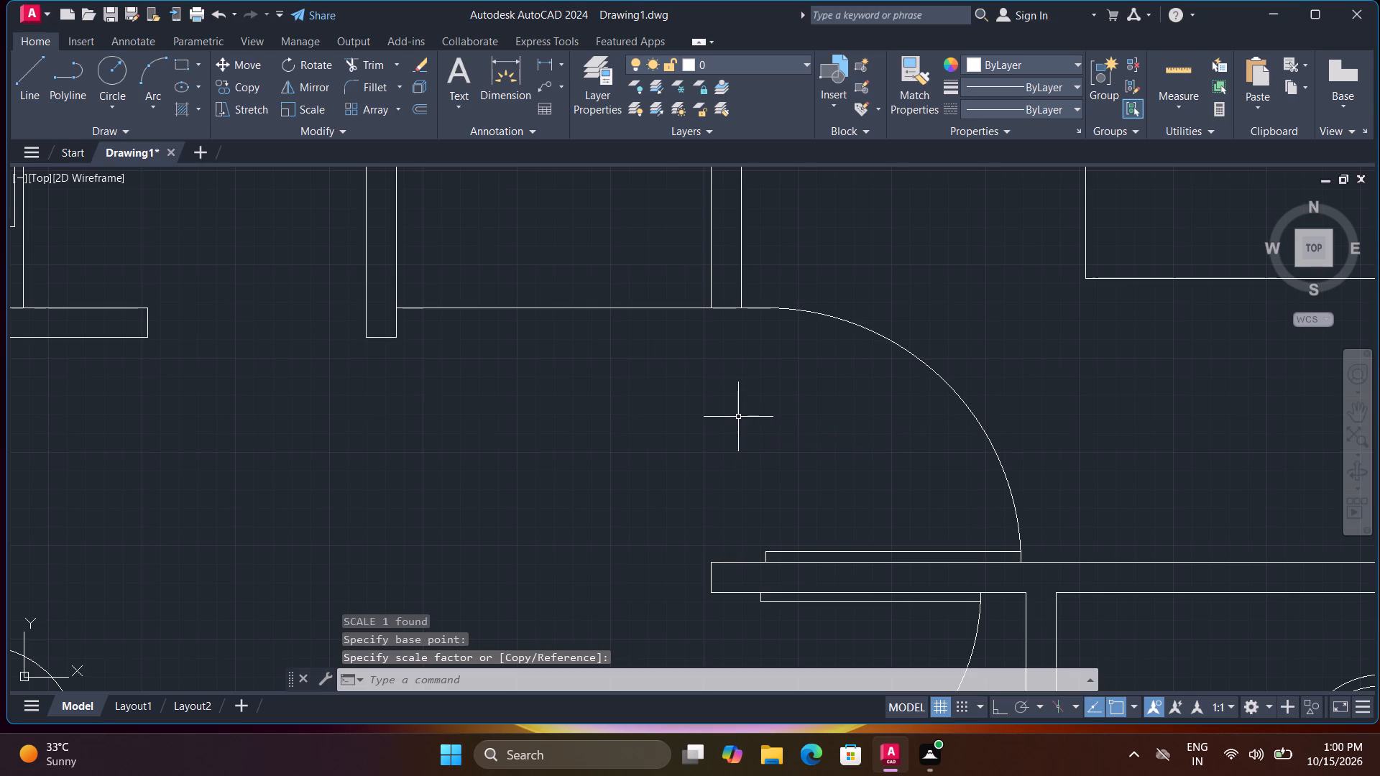
{"action": "scroll", "coordinate": [745, 440], "scroll_direction": "down", "scroll_amount": 2}
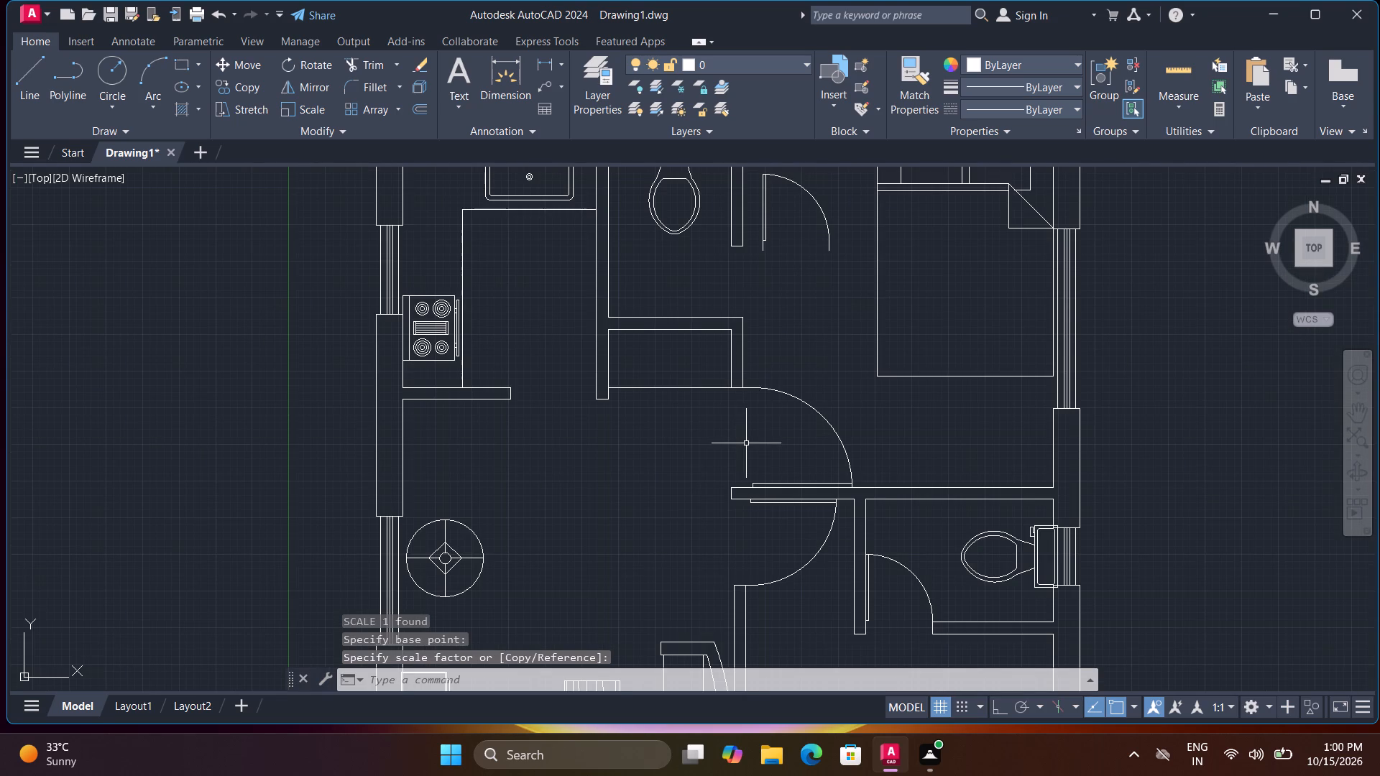
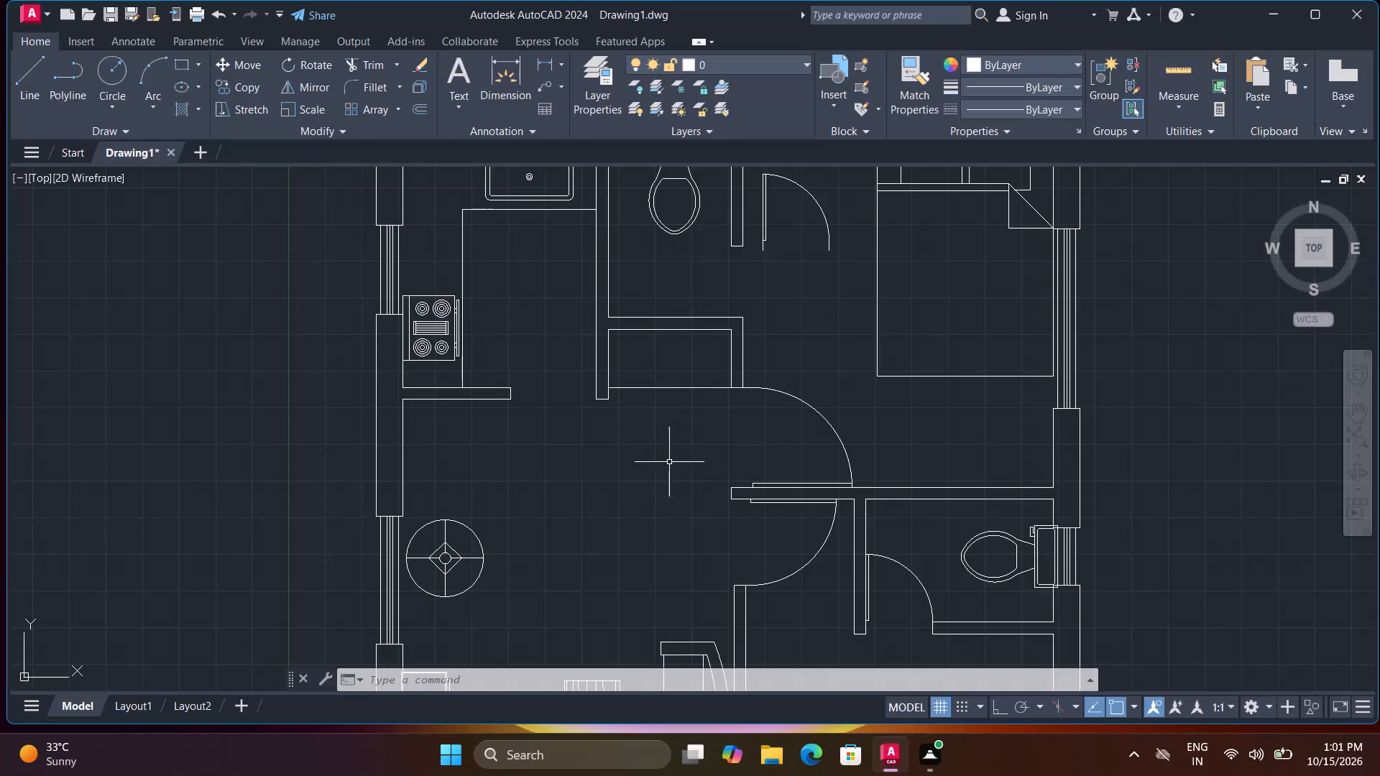
Rotate the door between the upper bathroom and bedroom a quarter turn counterclockwise about the lower end of its leaf.
{"action": "middle_click_drag", "start_coordinate": [815, 264], "coordinate": [800, 396]}
{"action": "scroll", "coordinate": [778, 401], "scroll_direction": "up", "scroll_amount": 2}
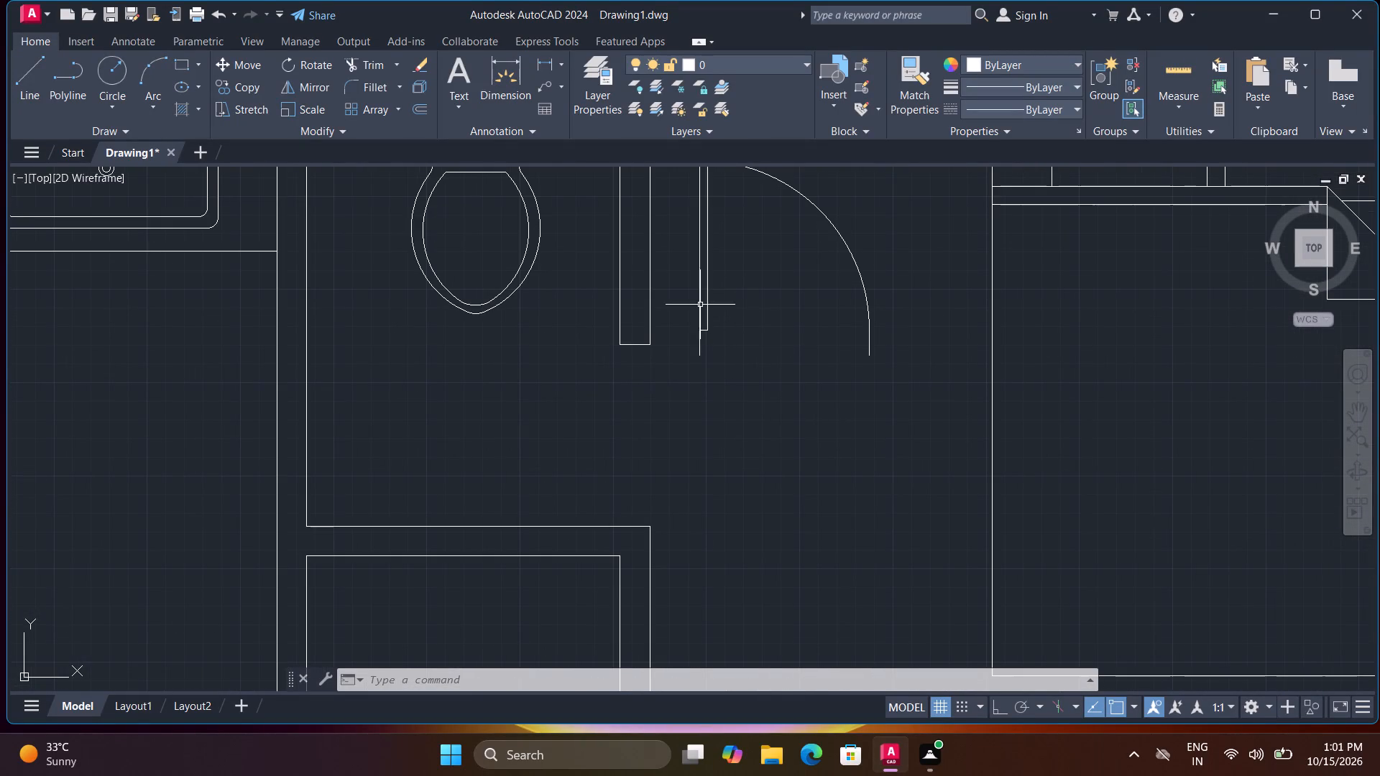
{"action": "left_click", "coordinate": [696, 305]}
{"action": "left_click", "coordinate": [715, 312]}
{"action": "scroll", "coordinate": [717, 313], "scroll_direction": "down", "scroll_amount": 3}
{"action": "left_click", "coordinate": [714, 309]}
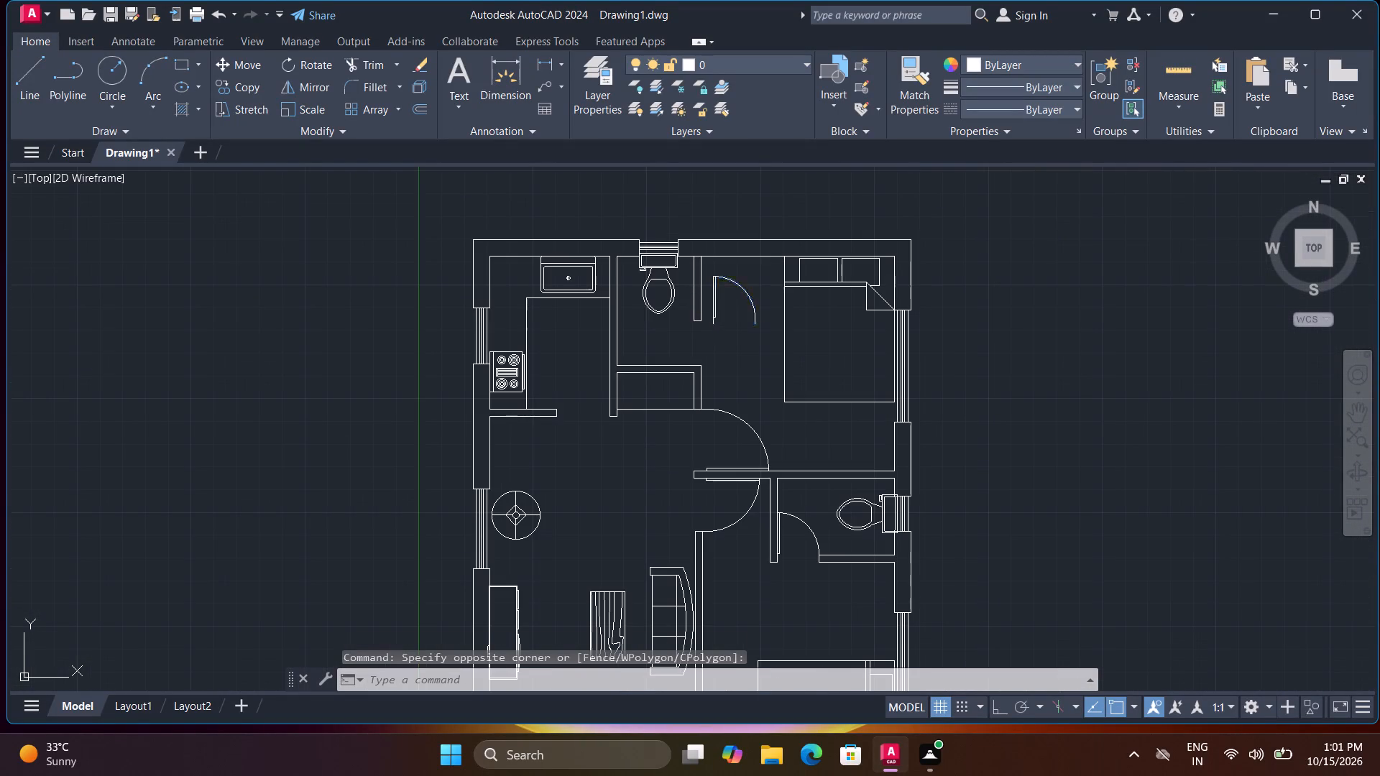
{"action": "scroll", "coordinate": [713, 308], "scroll_direction": "up", "scroll_amount": 1}
{"action": "key", "text": "r"}
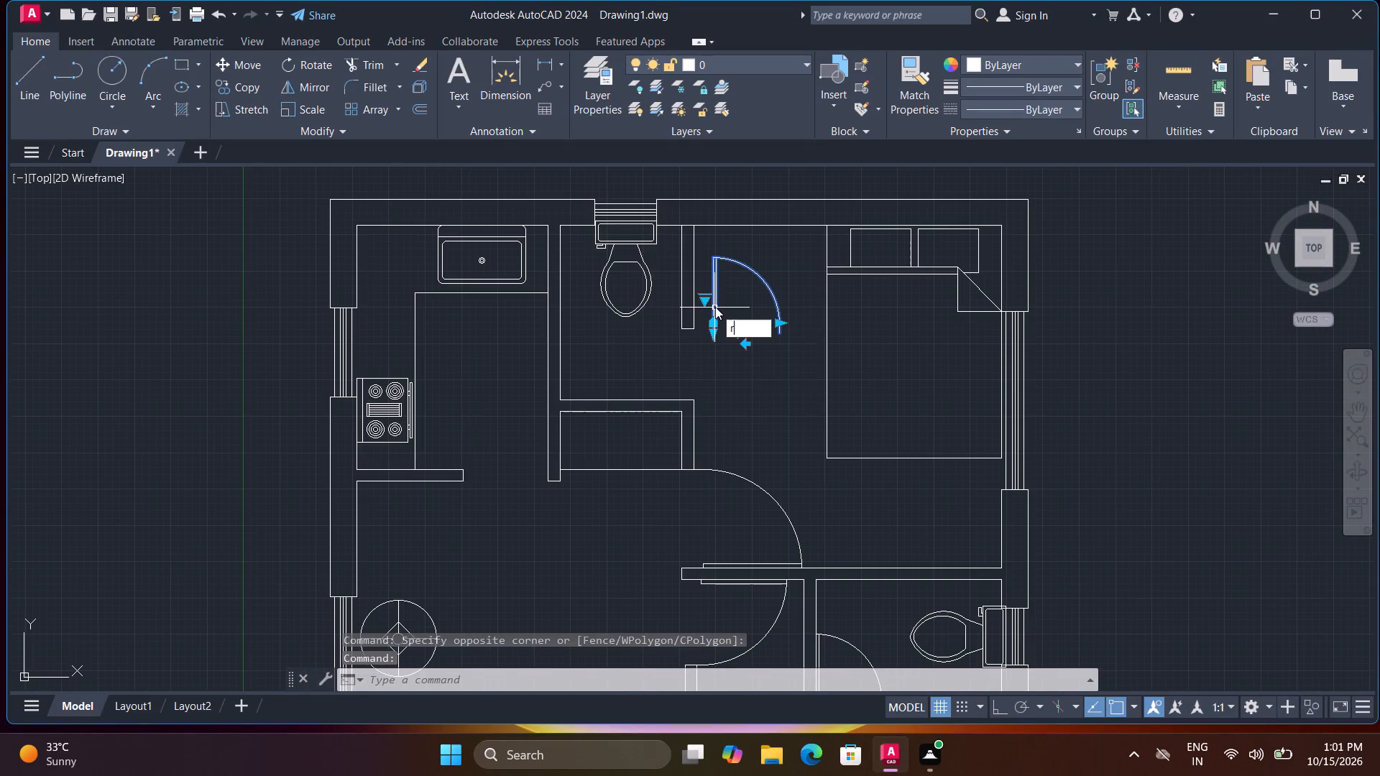
{"action": "key", "text": "o"}
{"action": "key", "text": "space"}
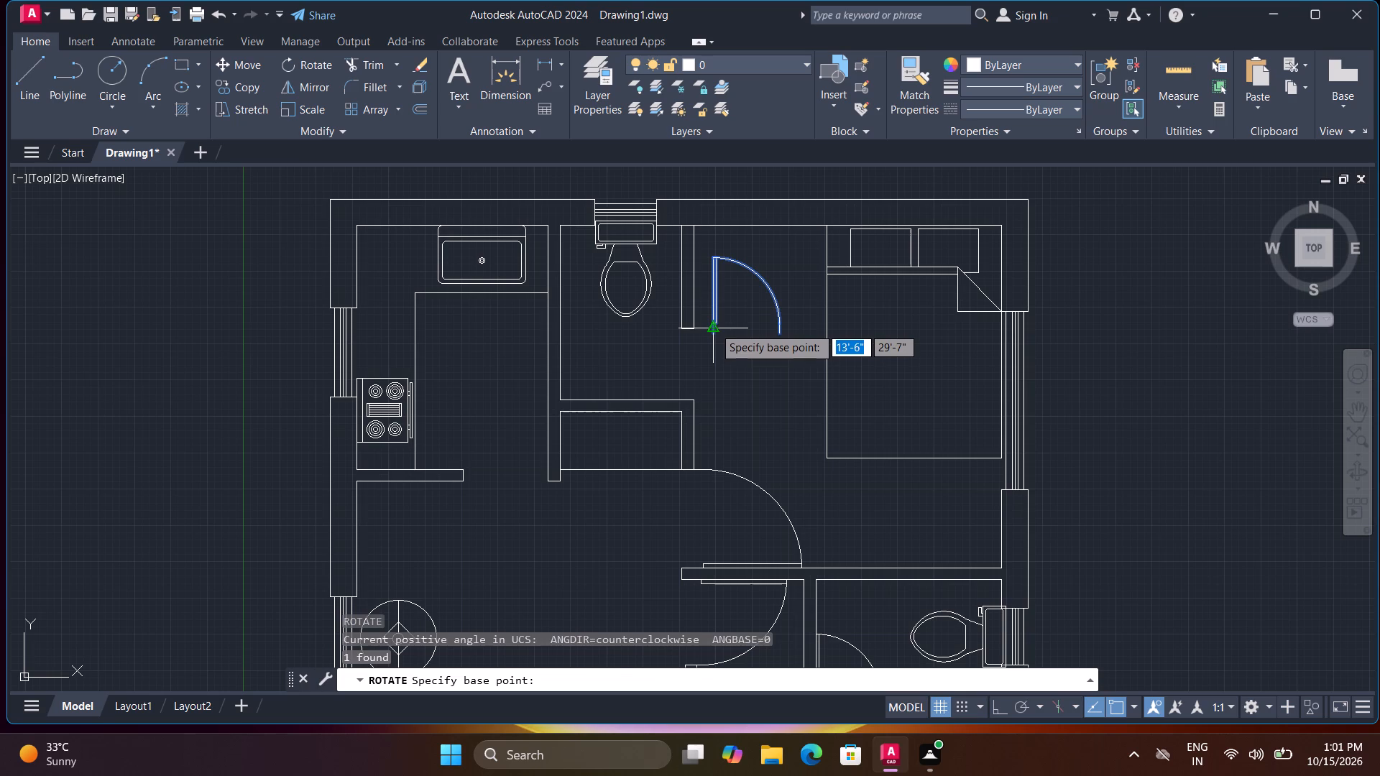
{"action": "left_click", "coordinate": [714, 327]}
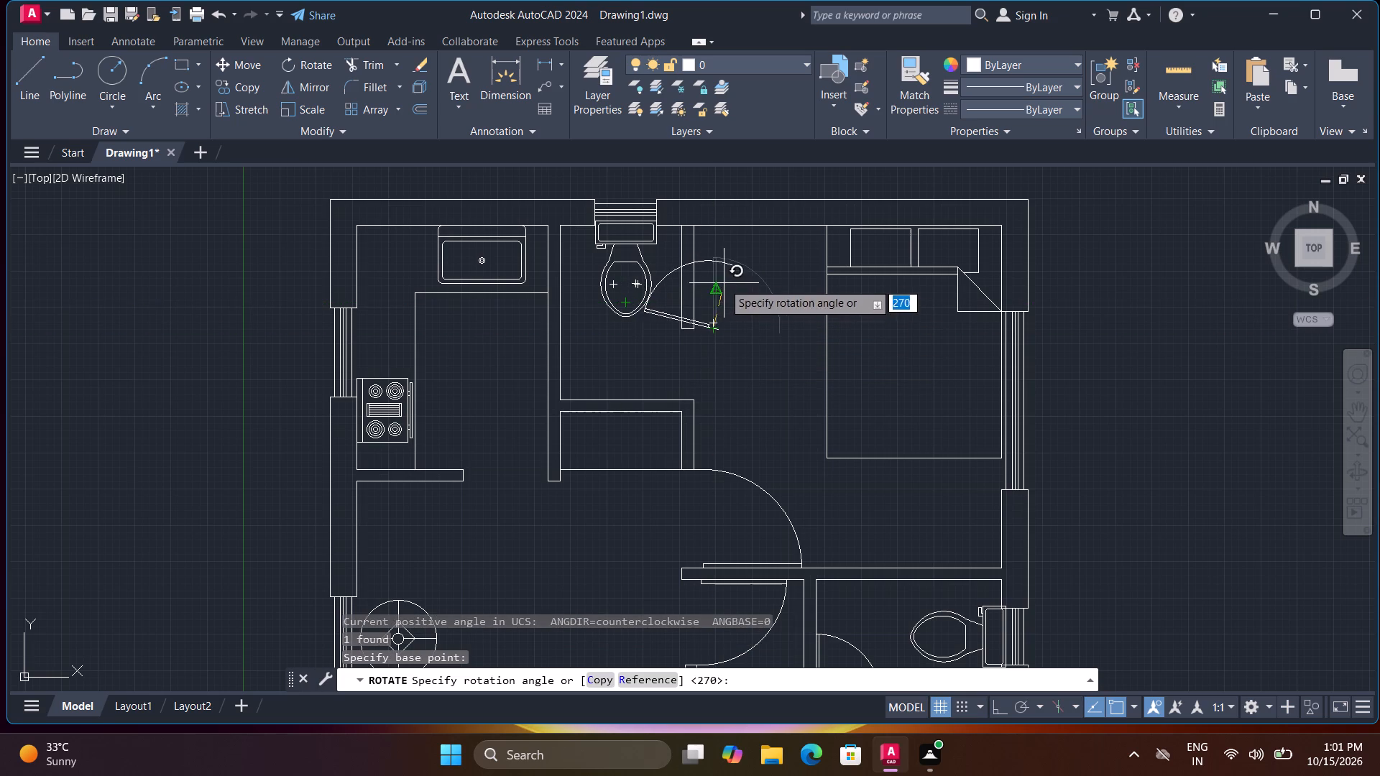
{"action": "left_click", "coordinate": [711, 286]}
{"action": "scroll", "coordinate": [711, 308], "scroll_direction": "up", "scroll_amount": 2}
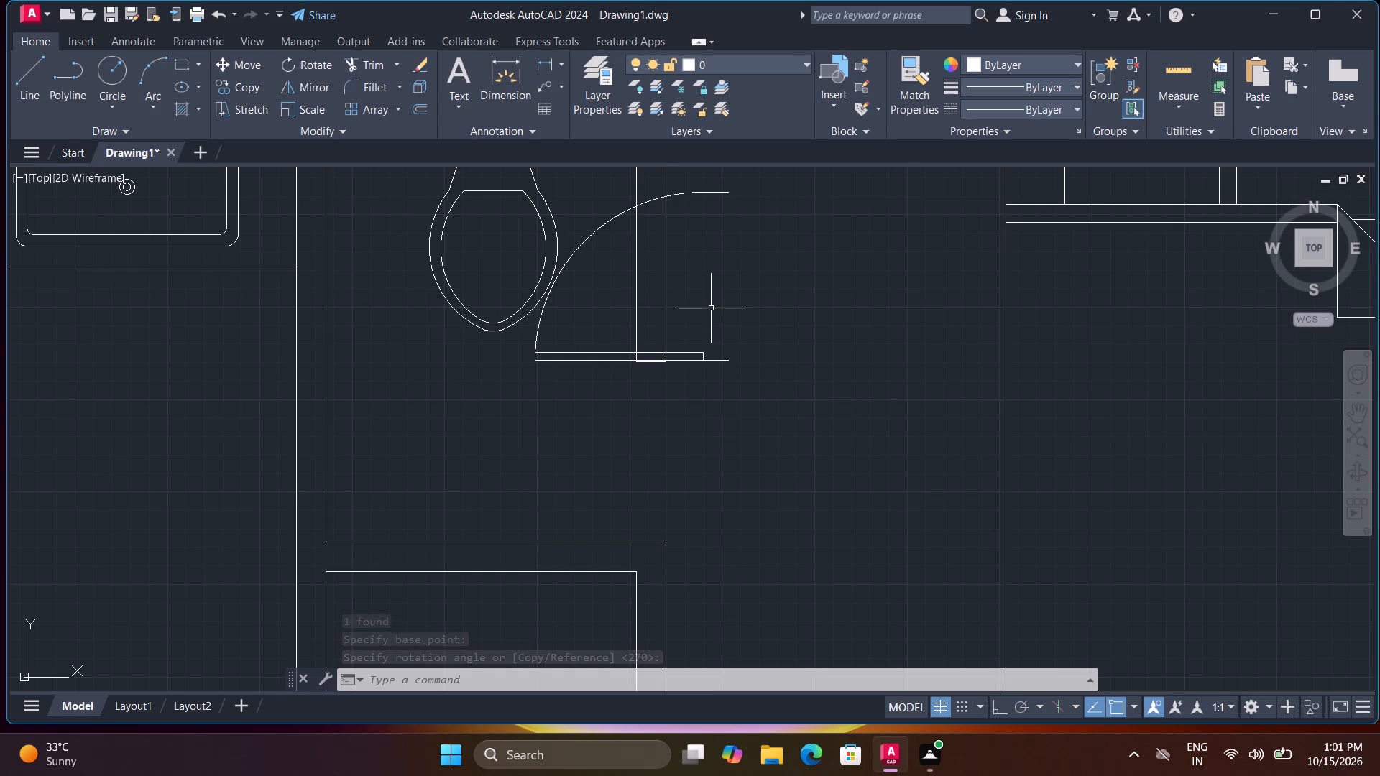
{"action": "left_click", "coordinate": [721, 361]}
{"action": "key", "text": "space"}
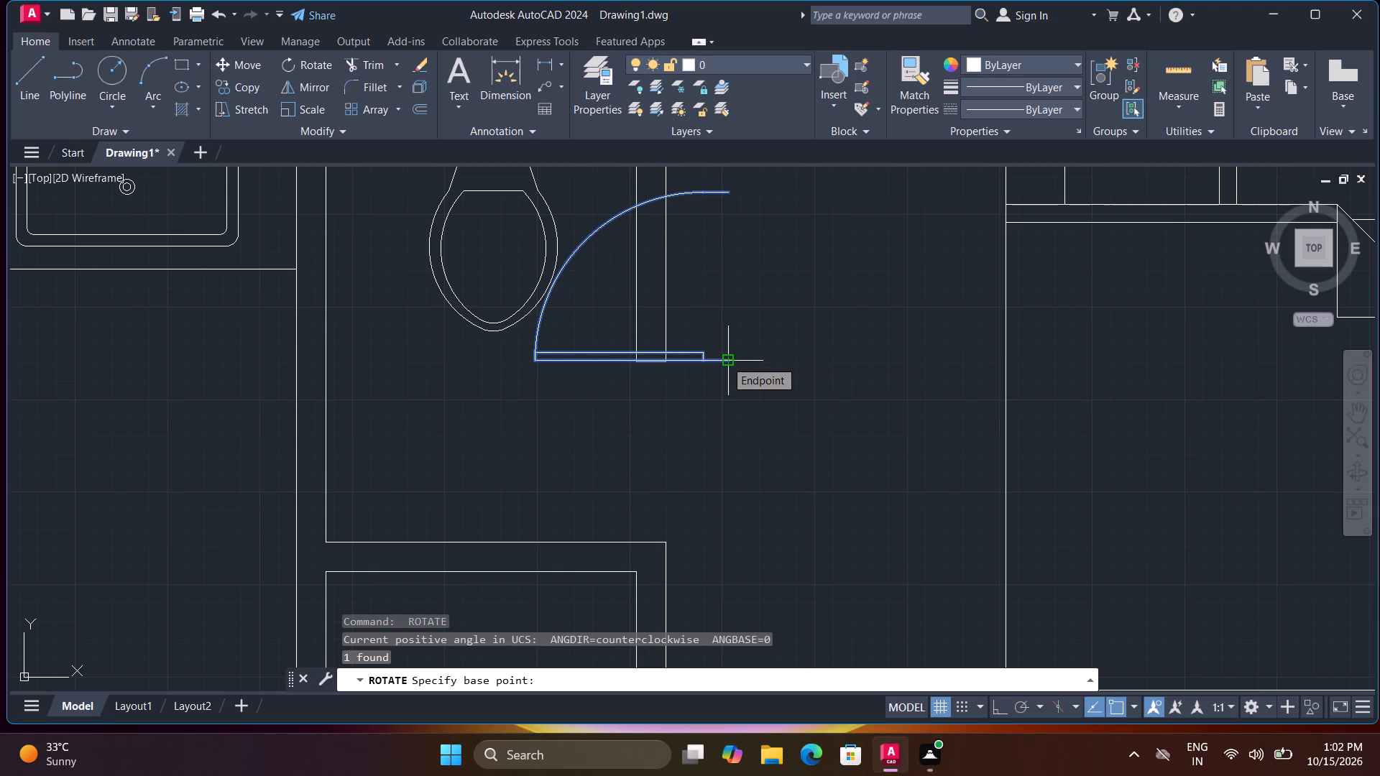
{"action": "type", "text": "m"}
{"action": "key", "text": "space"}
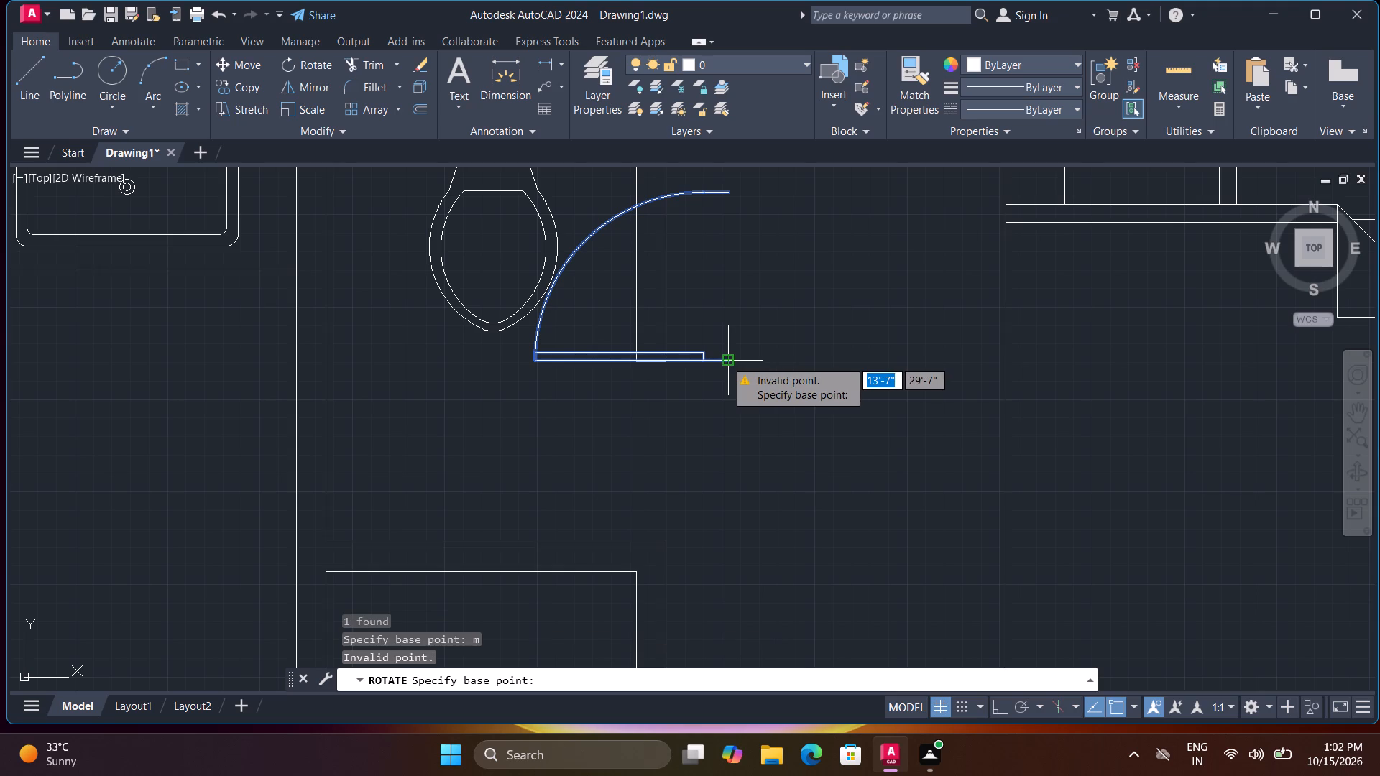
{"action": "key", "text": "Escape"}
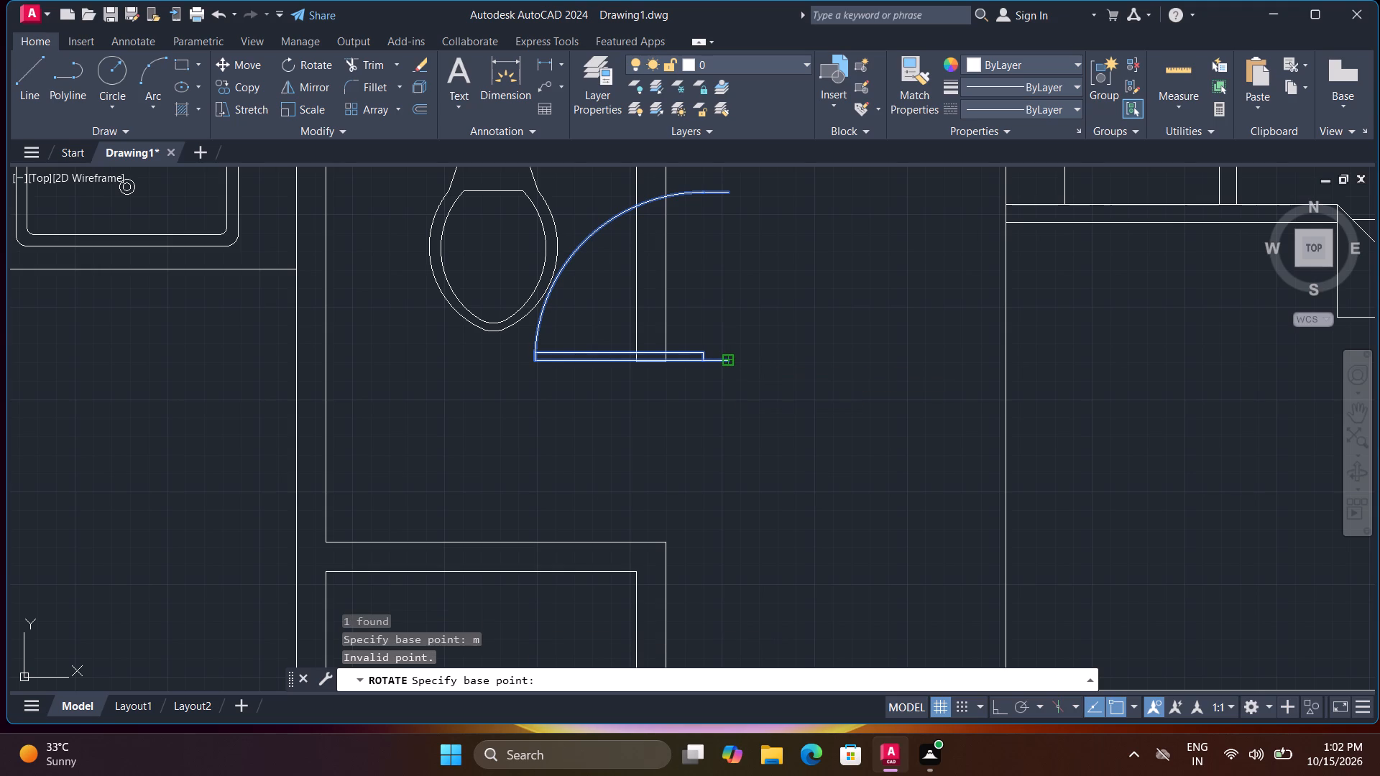
Move the rotated door by its hinge-side endpoint to the lower wall corner of the upper bathroom's doorway.
{"action": "type", "text": "m"}
{"action": "key", "text": "space"}
{"action": "left_click", "coordinate": [720, 356]}
{"action": "left_click", "coordinate": [717, 362]}
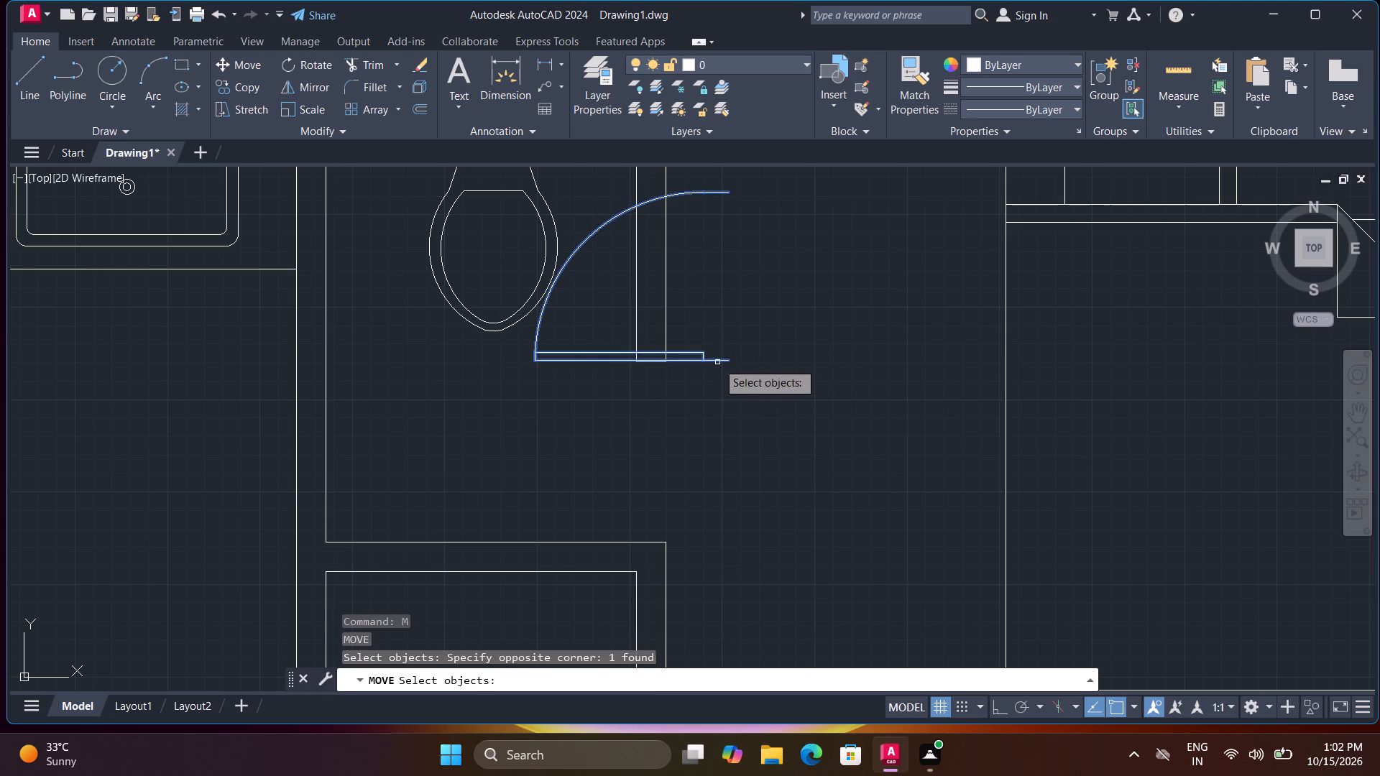
{"action": "key", "text": "space"}
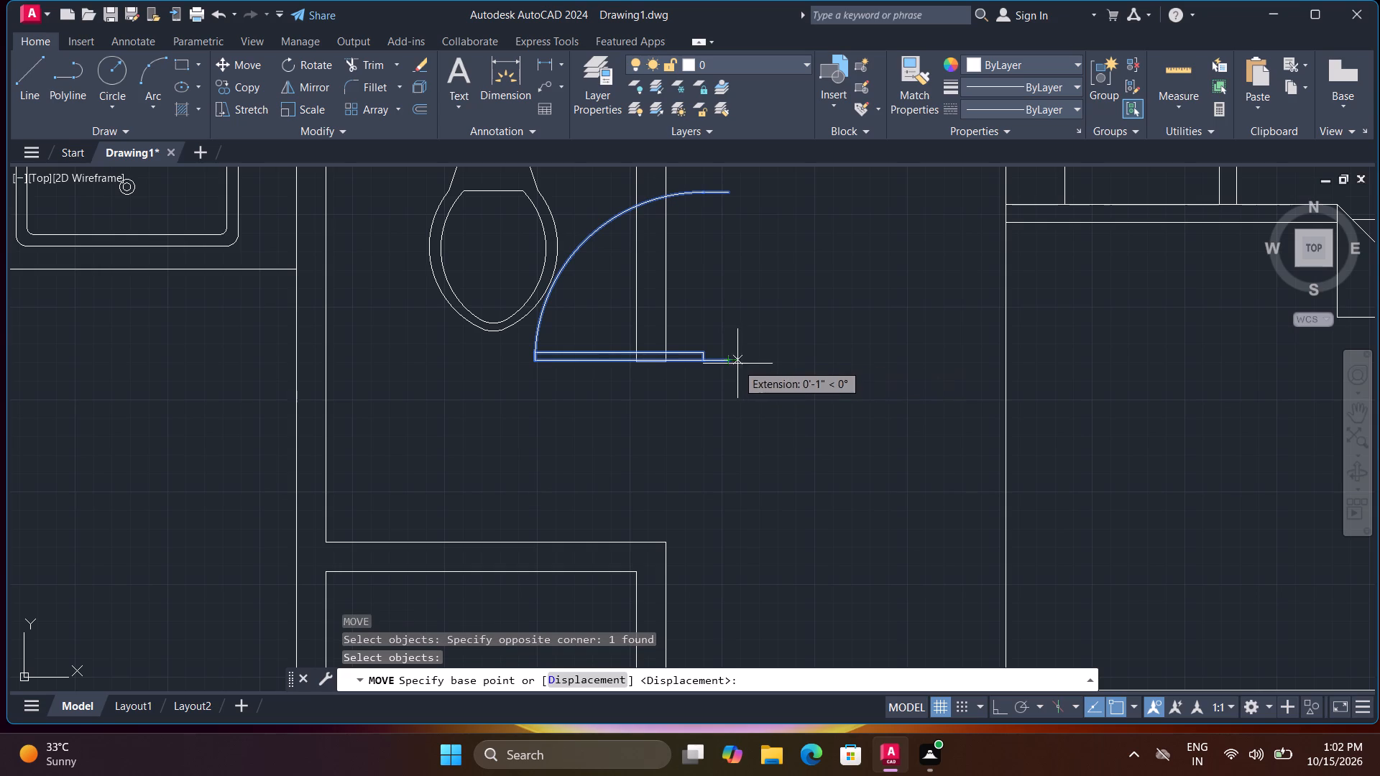
{"action": "left_click", "coordinate": [727, 366]}
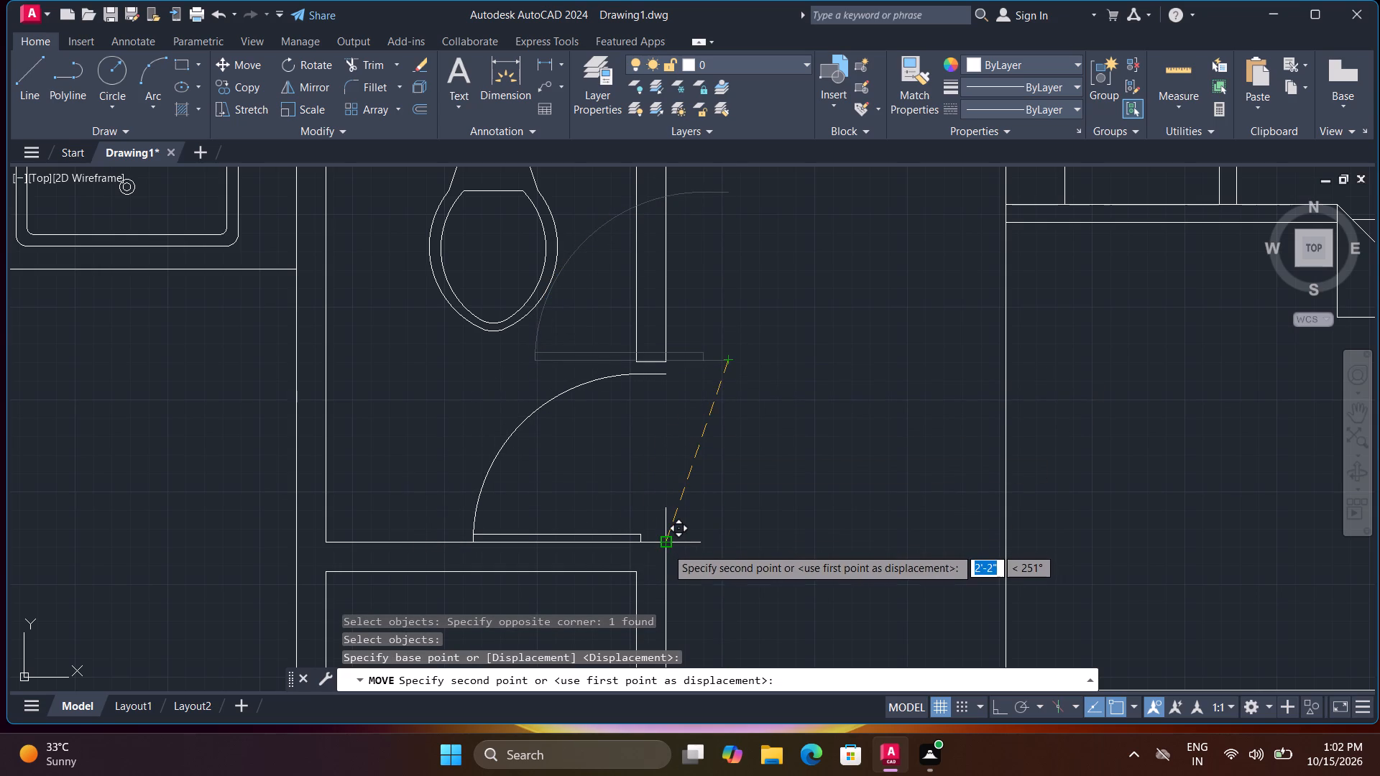
{"action": "scroll", "coordinate": [609, 543], "scroll_direction": "up", "scroll_amount": 2}
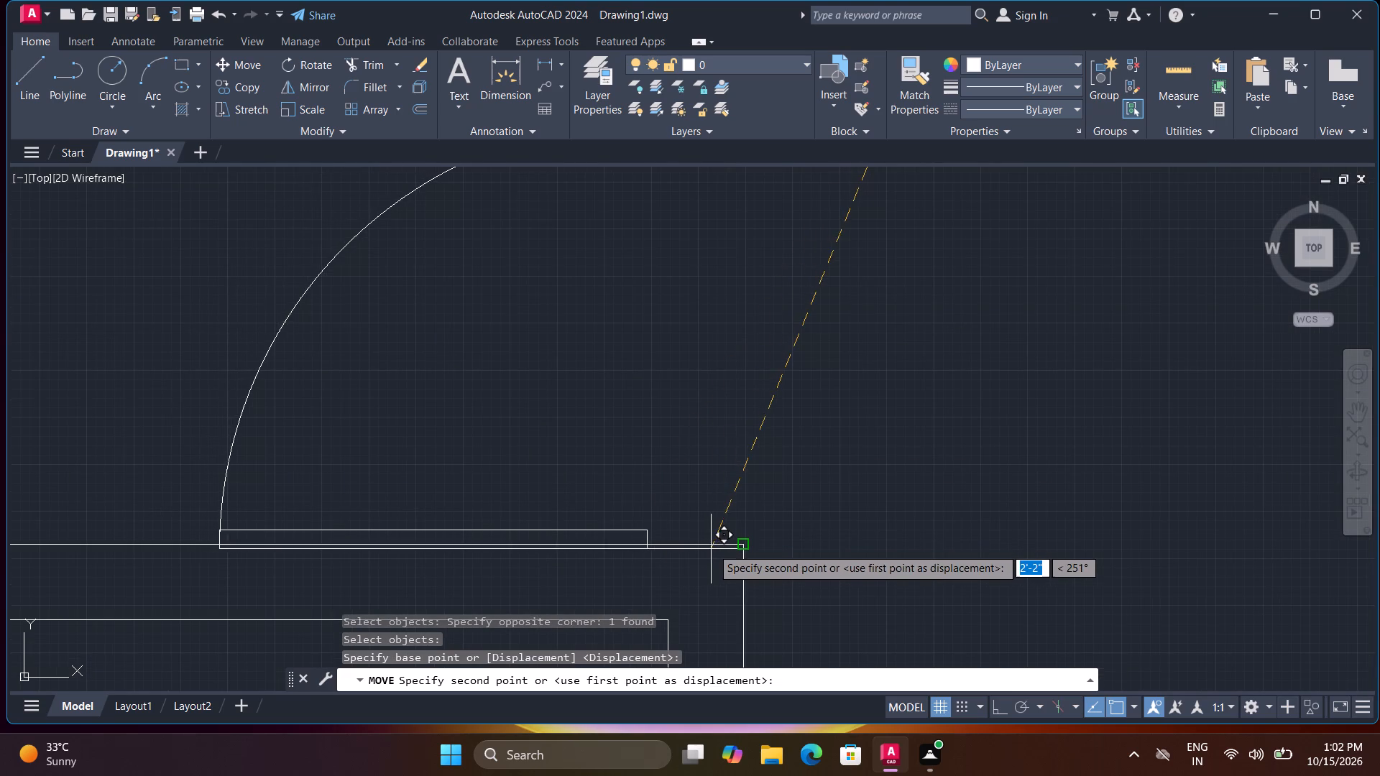
{"action": "scroll", "coordinate": [712, 545], "scroll_direction": "down", "scroll_amount": 3}
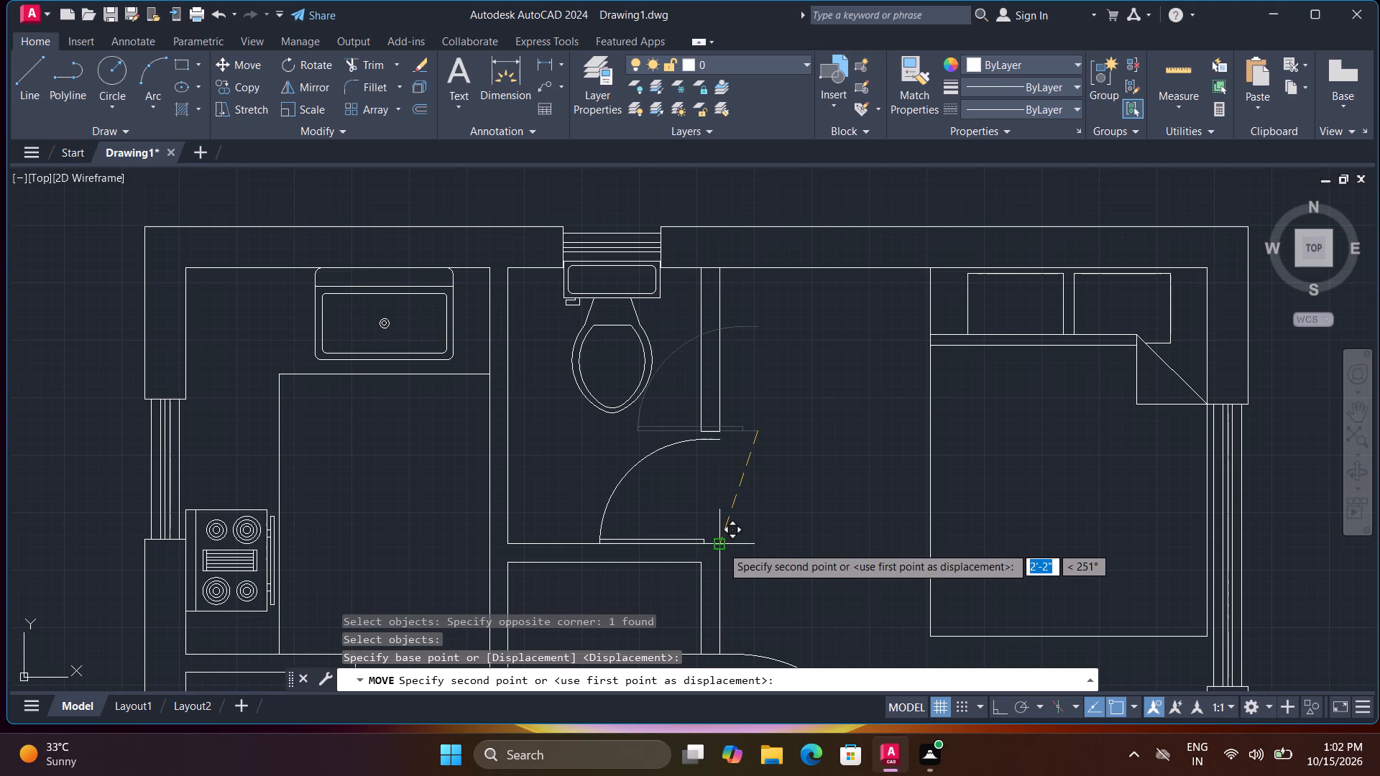
{"action": "left_click", "coordinate": [721, 546]}
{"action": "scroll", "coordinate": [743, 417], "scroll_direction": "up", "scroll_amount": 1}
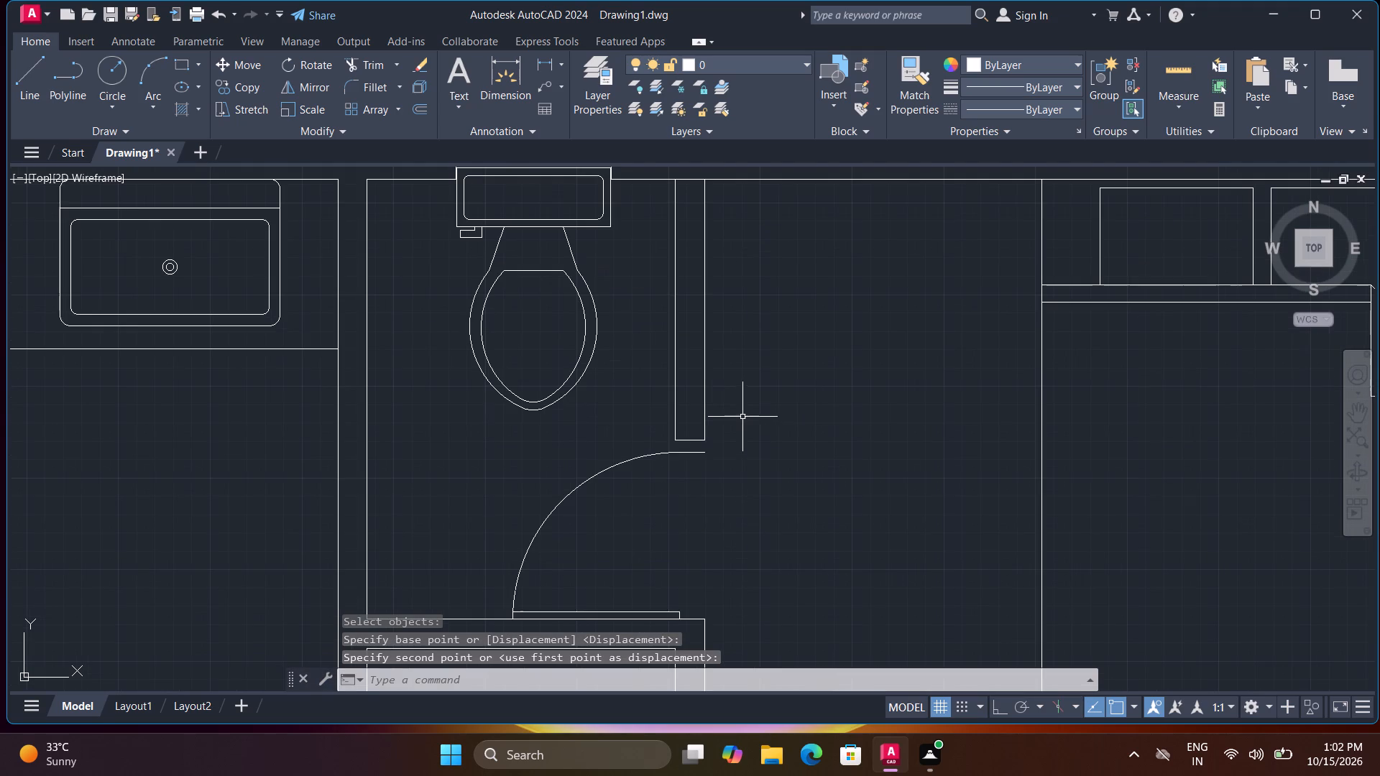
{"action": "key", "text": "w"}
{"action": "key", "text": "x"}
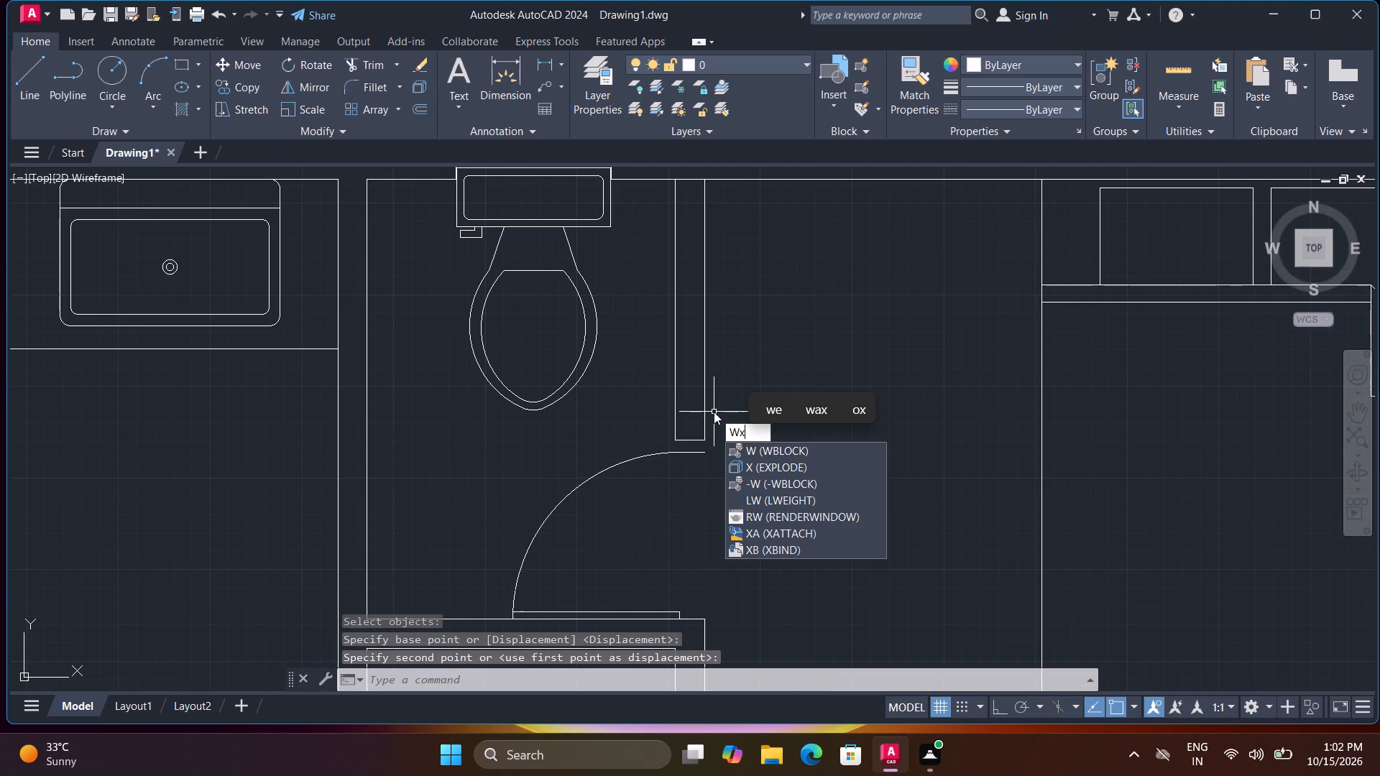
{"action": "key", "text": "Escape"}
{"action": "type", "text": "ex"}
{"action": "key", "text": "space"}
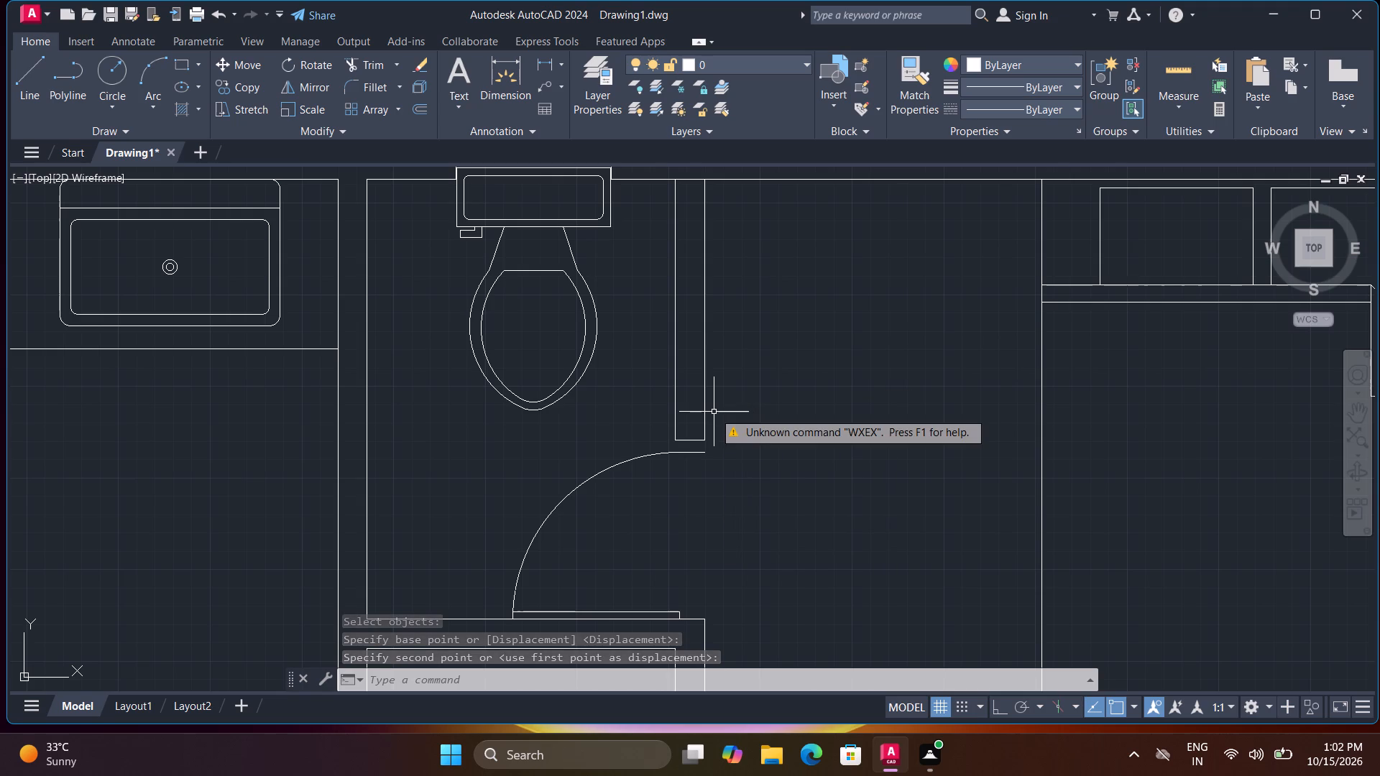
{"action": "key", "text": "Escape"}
Extend both lines of the wall above the bathroom doorway down to the door and remove the short end line between them.
{"action": "type", "text": "ex"}
{"action": "key", "text": "space"}
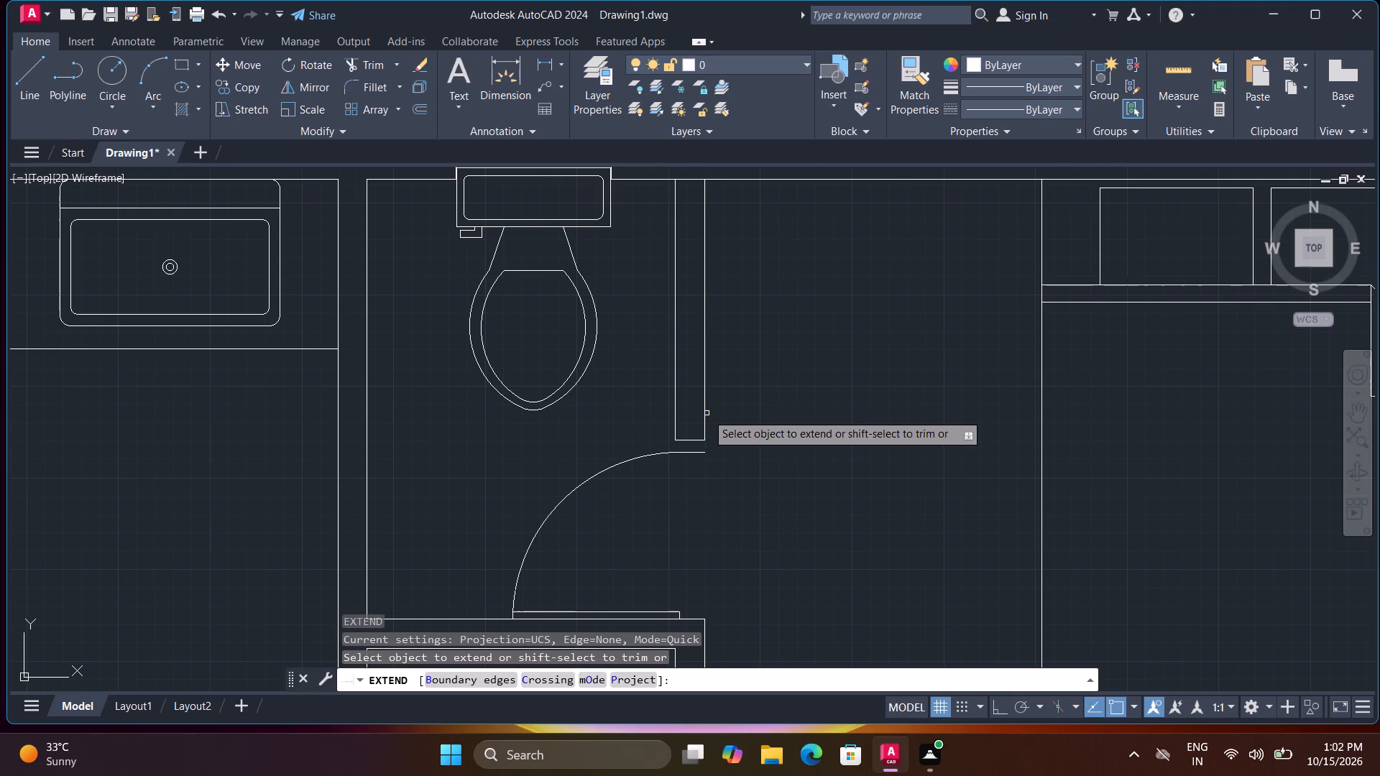
{"action": "left_click", "coordinate": [706, 413]}
{"action": "left_click", "coordinate": [676, 419]}
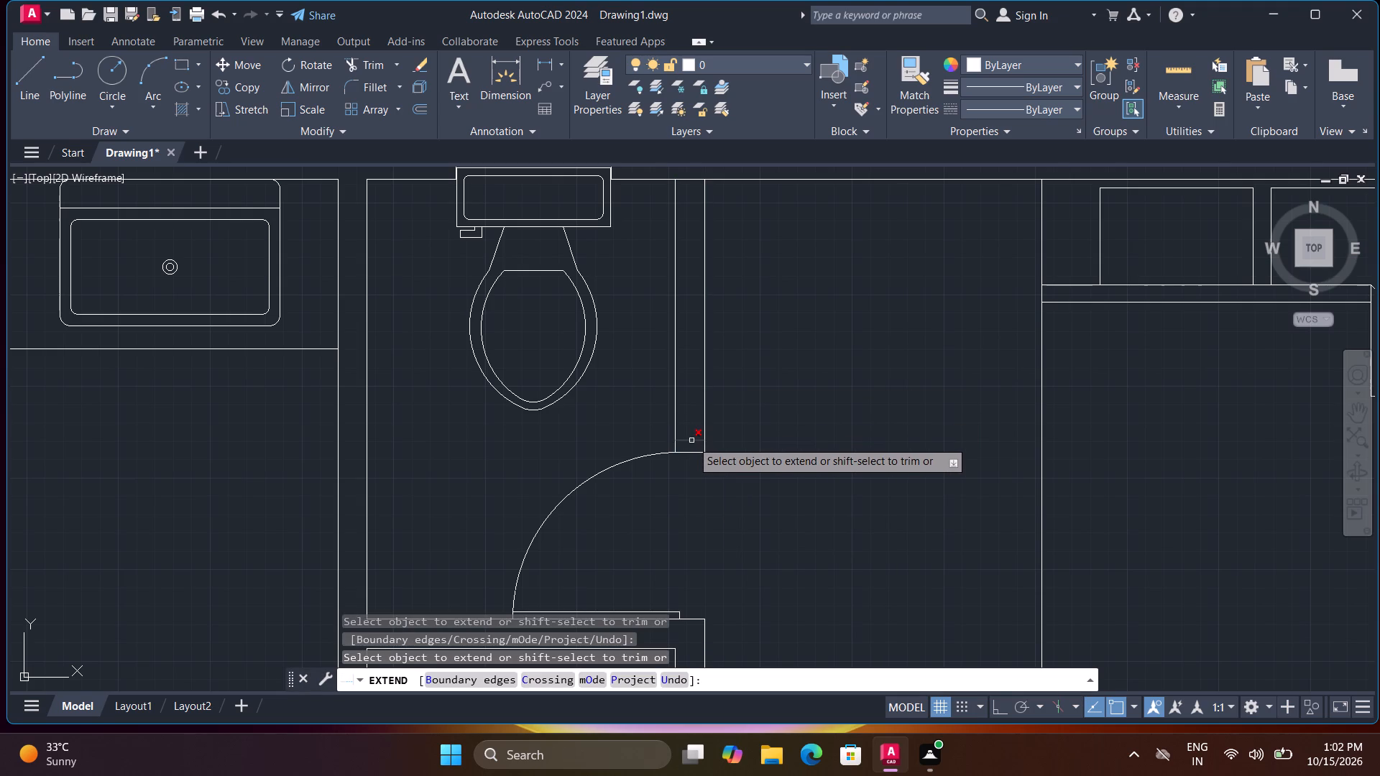
{"action": "left_click", "coordinate": [691, 440], "text": "shift"}
{"action": "scroll", "coordinate": [737, 445], "scroll_direction": "down", "scroll_amount": 3}
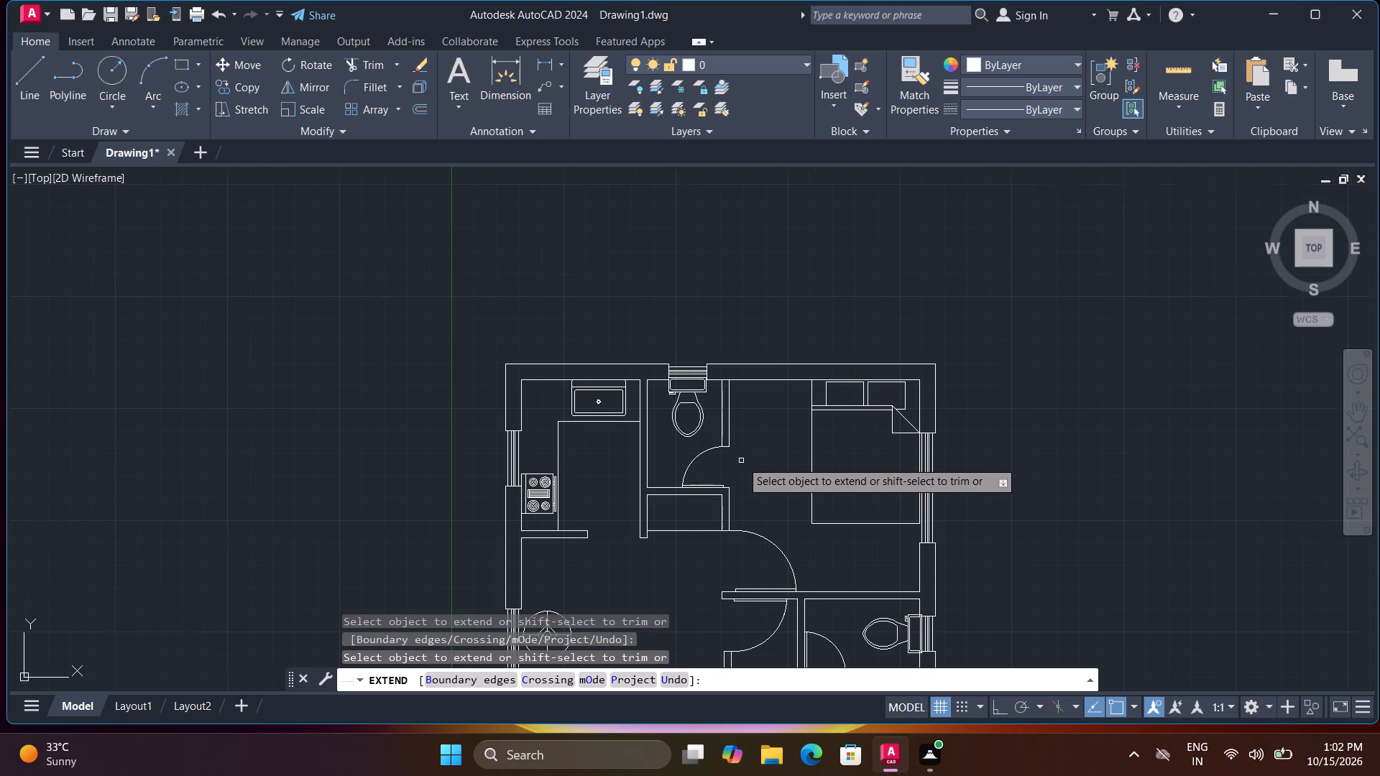
{"action": "scroll", "coordinate": [741, 461], "scroll_direction": "up", "scroll_amount": 2}
{"action": "key", "text": "Escape"}
Shrink the bathroom door's opening width to about 1'-6" using its stretch control.
{"action": "left_click", "coordinate": [680, 431]}
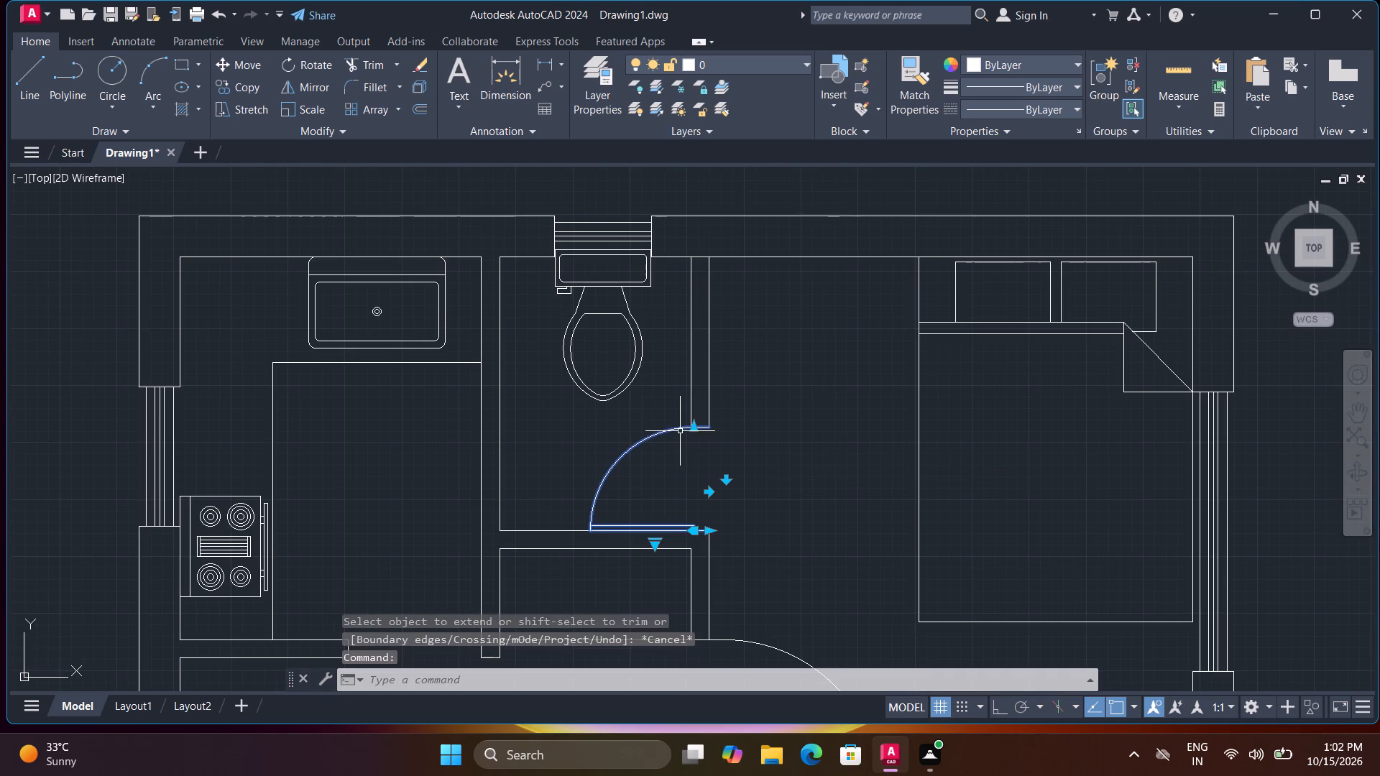
{"action": "left_click", "coordinate": [694, 425]}
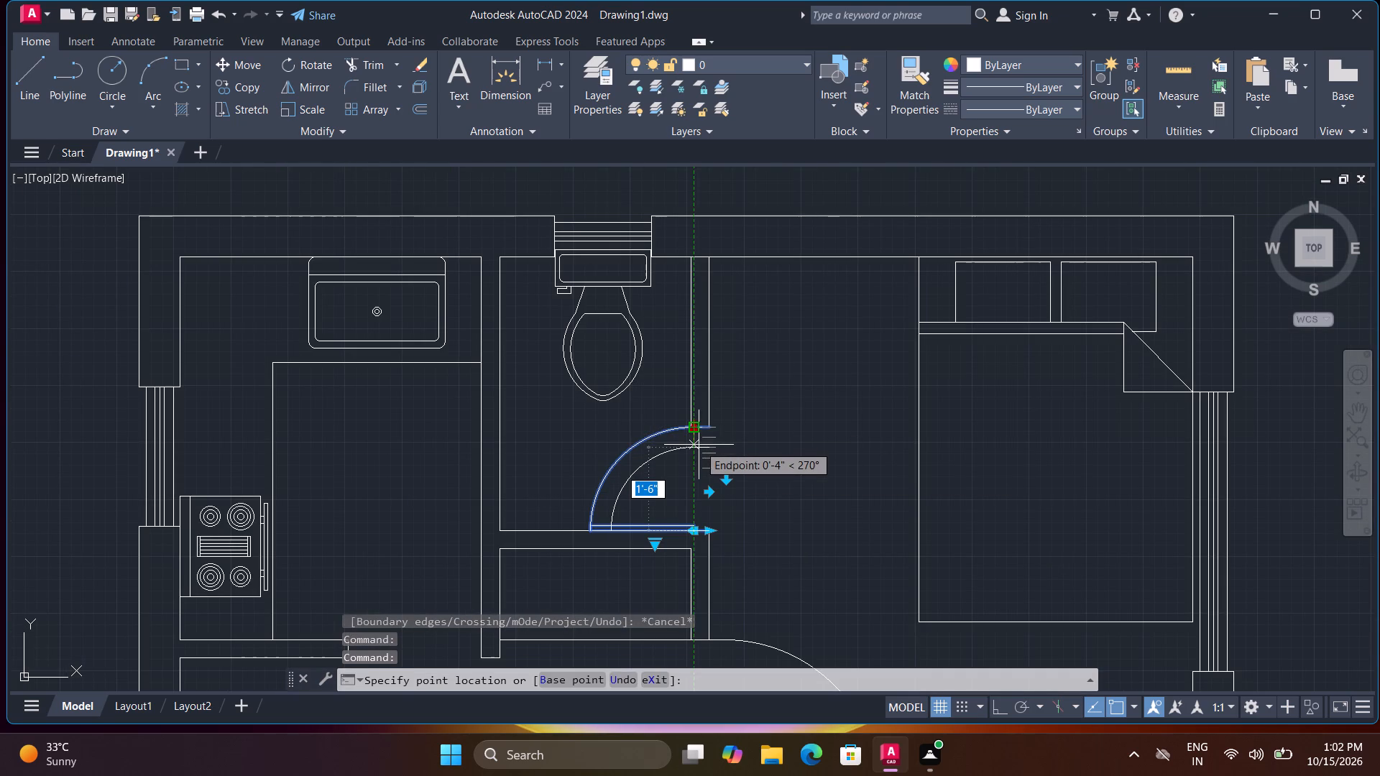
{"action": "left_click", "coordinate": [699, 445]}
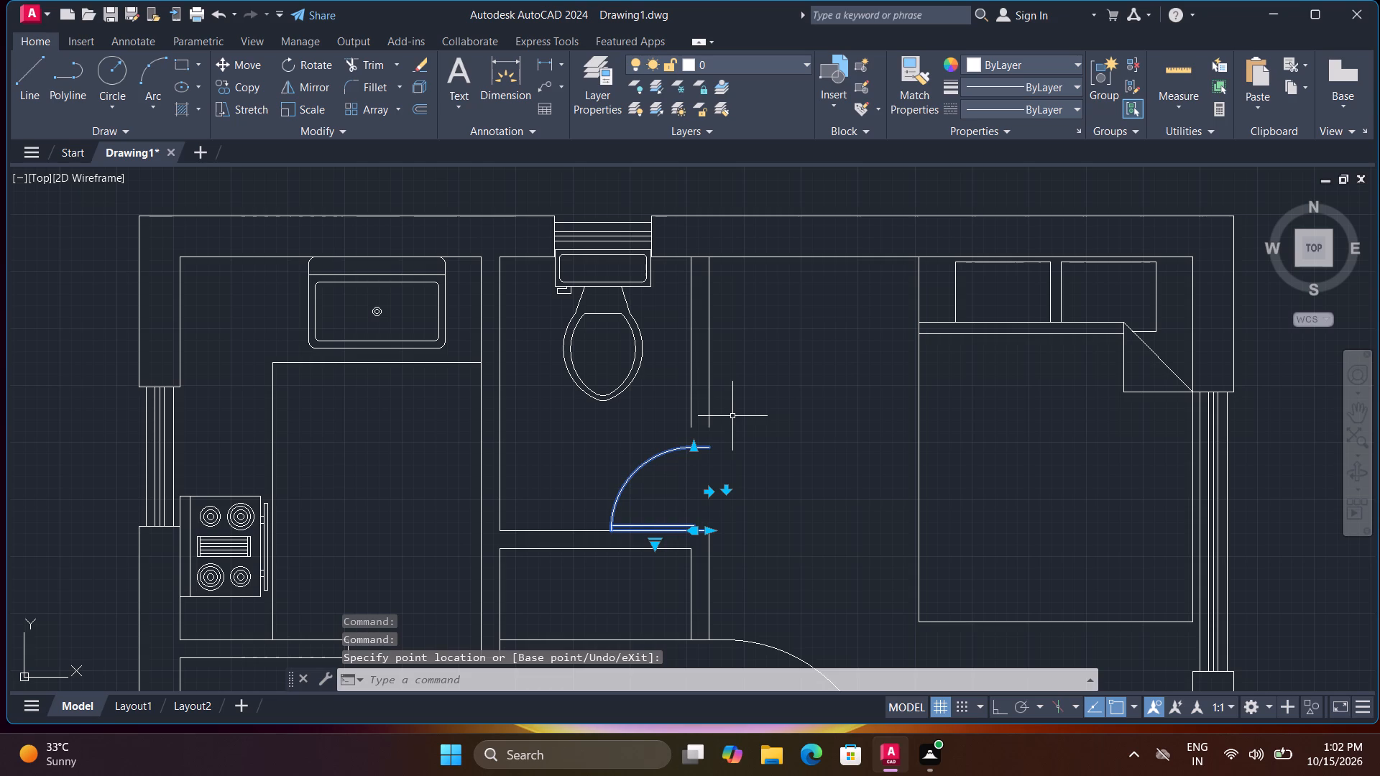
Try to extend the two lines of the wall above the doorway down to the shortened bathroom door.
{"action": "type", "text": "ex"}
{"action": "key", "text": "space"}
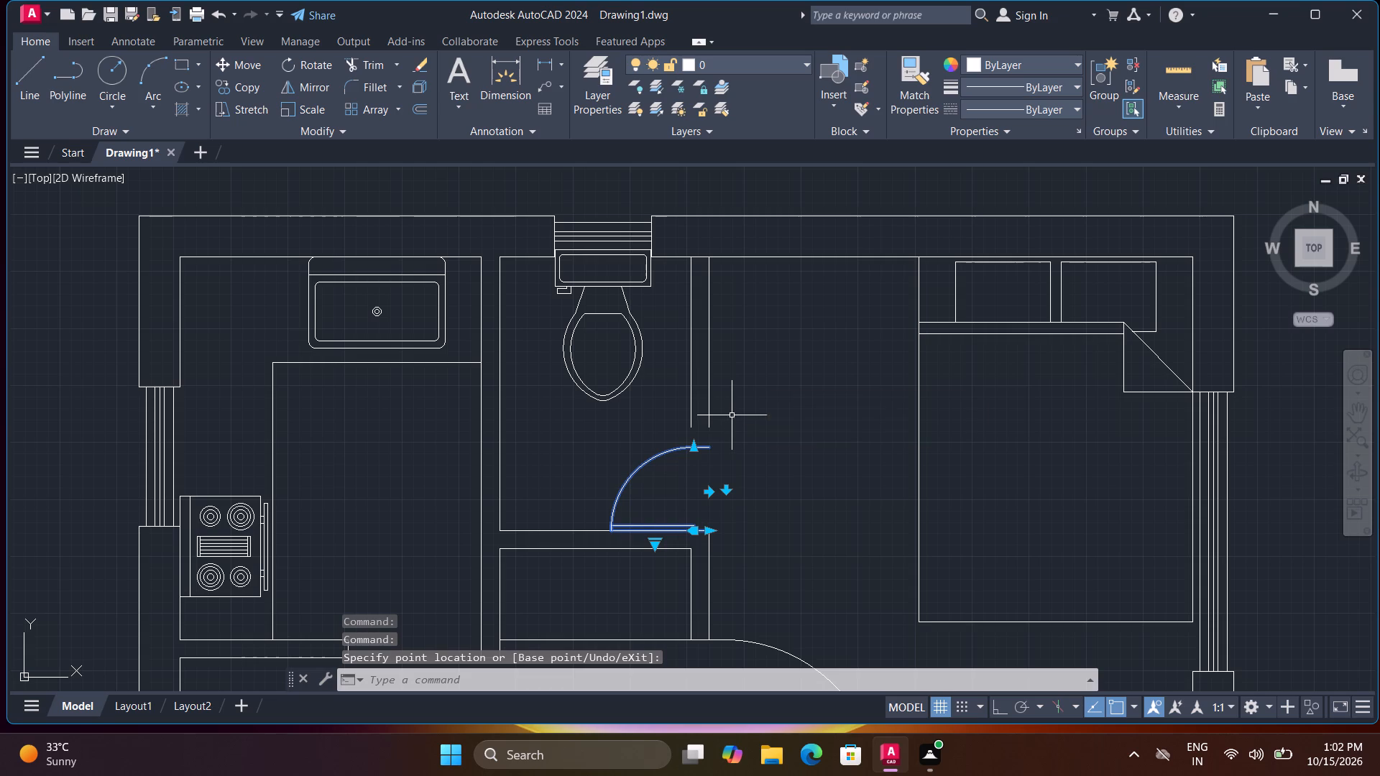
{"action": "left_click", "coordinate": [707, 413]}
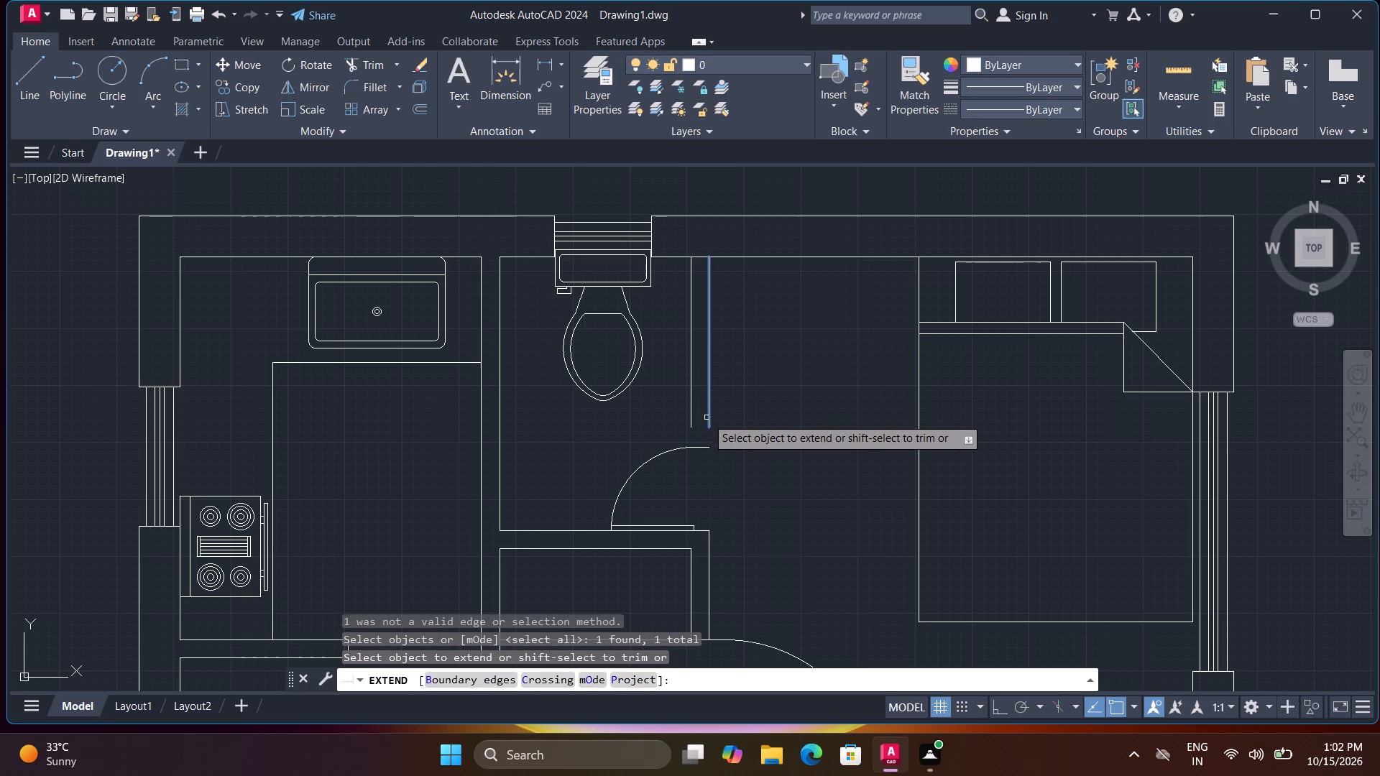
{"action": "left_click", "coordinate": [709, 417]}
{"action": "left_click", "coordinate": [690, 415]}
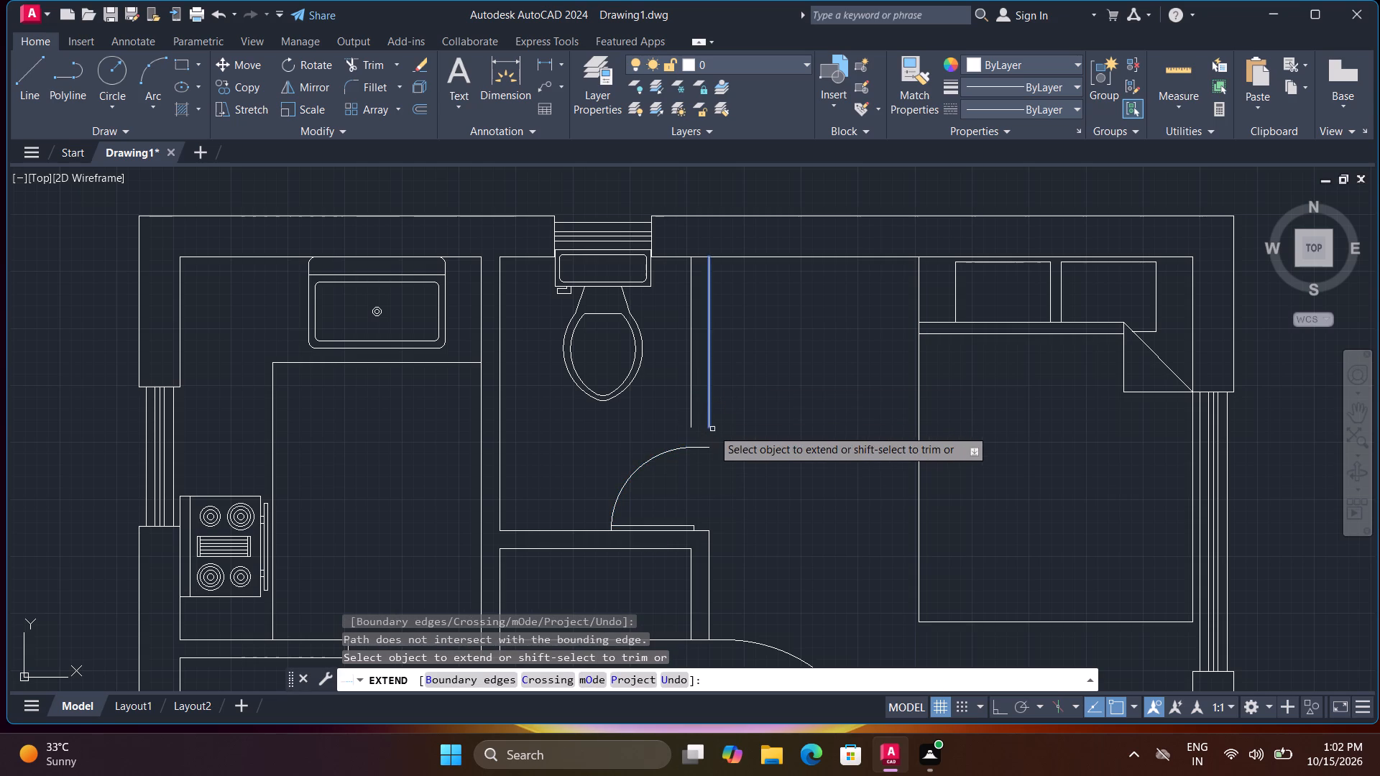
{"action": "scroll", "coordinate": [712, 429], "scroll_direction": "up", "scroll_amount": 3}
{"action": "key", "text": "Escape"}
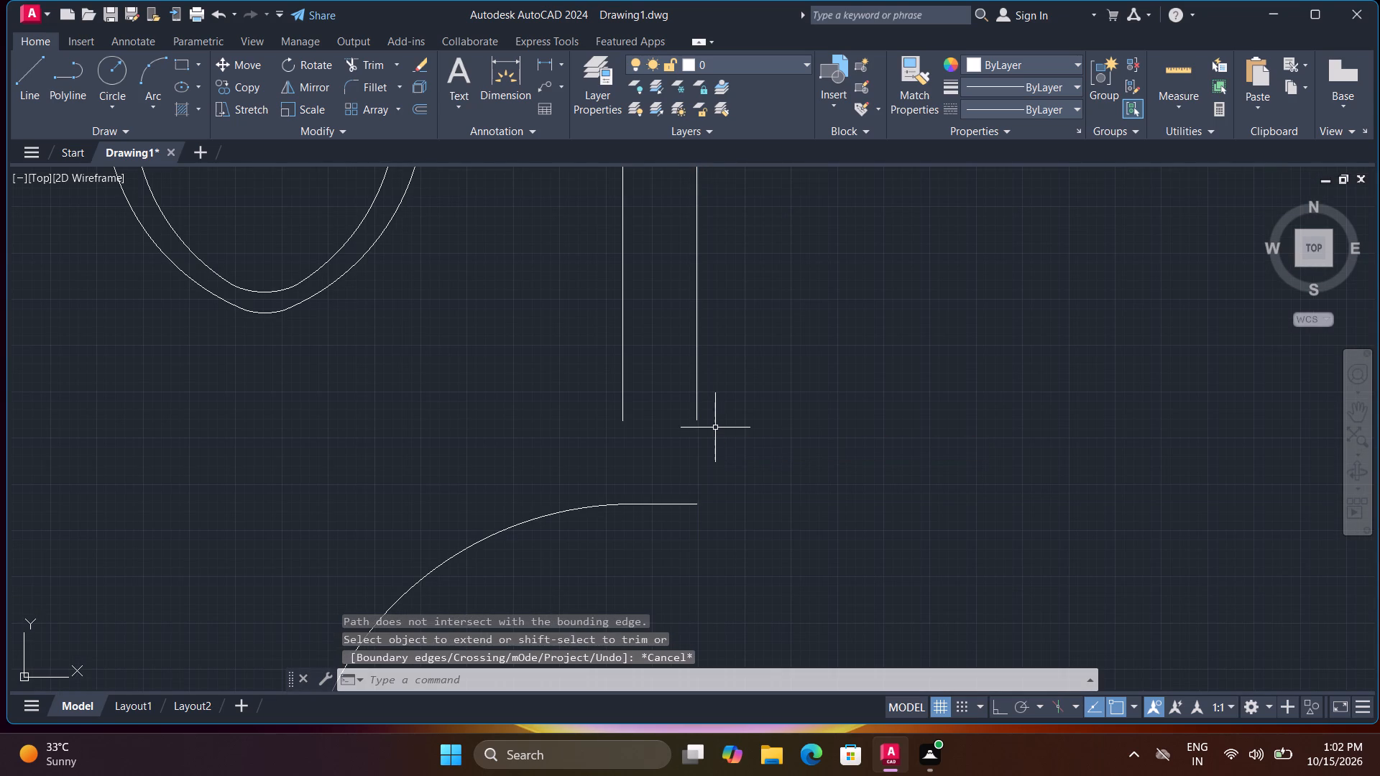
Draw two vertical lines continuing both wall faces from their open ends down past the bathroom door's upper end line.
{"action": "type", "text": "l"}
{"action": "key", "text": "space"}
{"action": "left_click", "coordinate": [699, 422]}
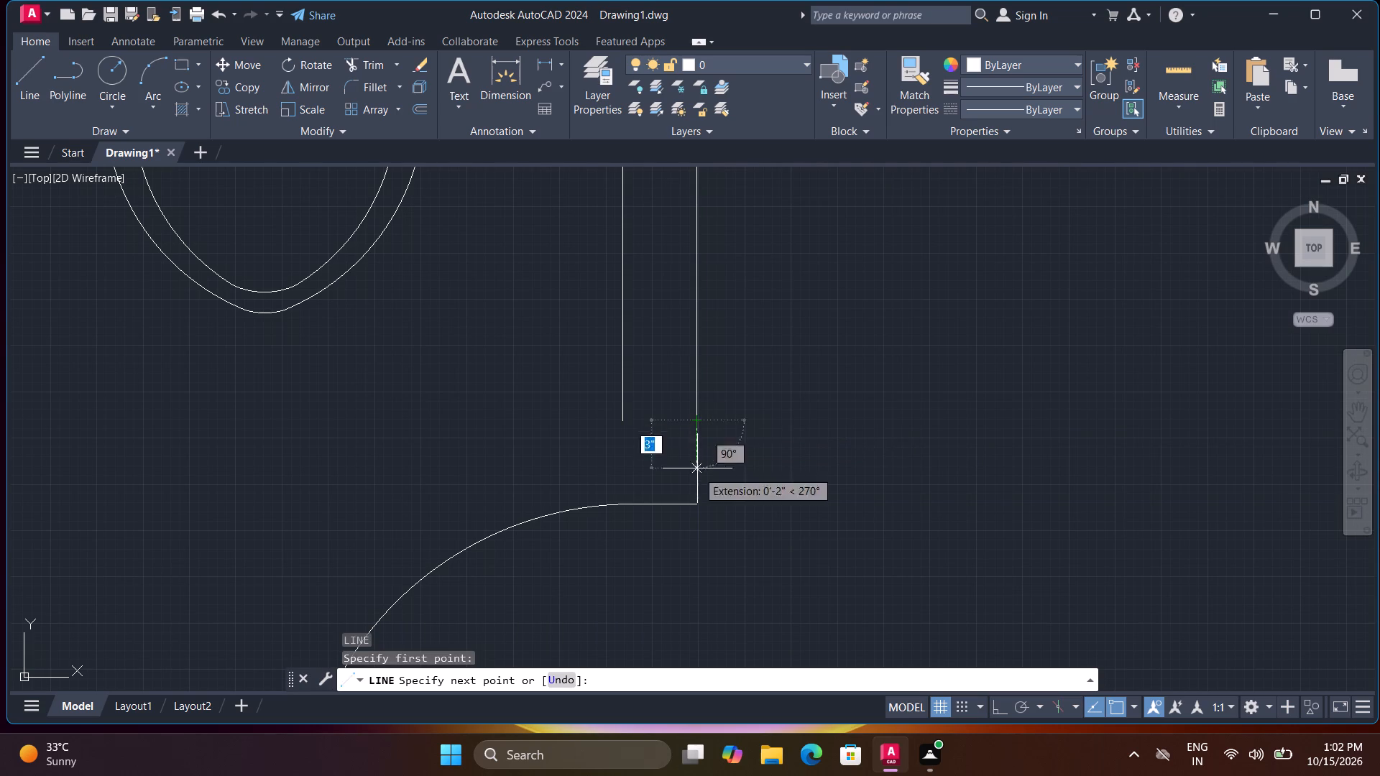
{"action": "left_click", "coordinate": [698, 540]}
{"action": "key", "text": "space"}
{"action": "key", "text": "space"}
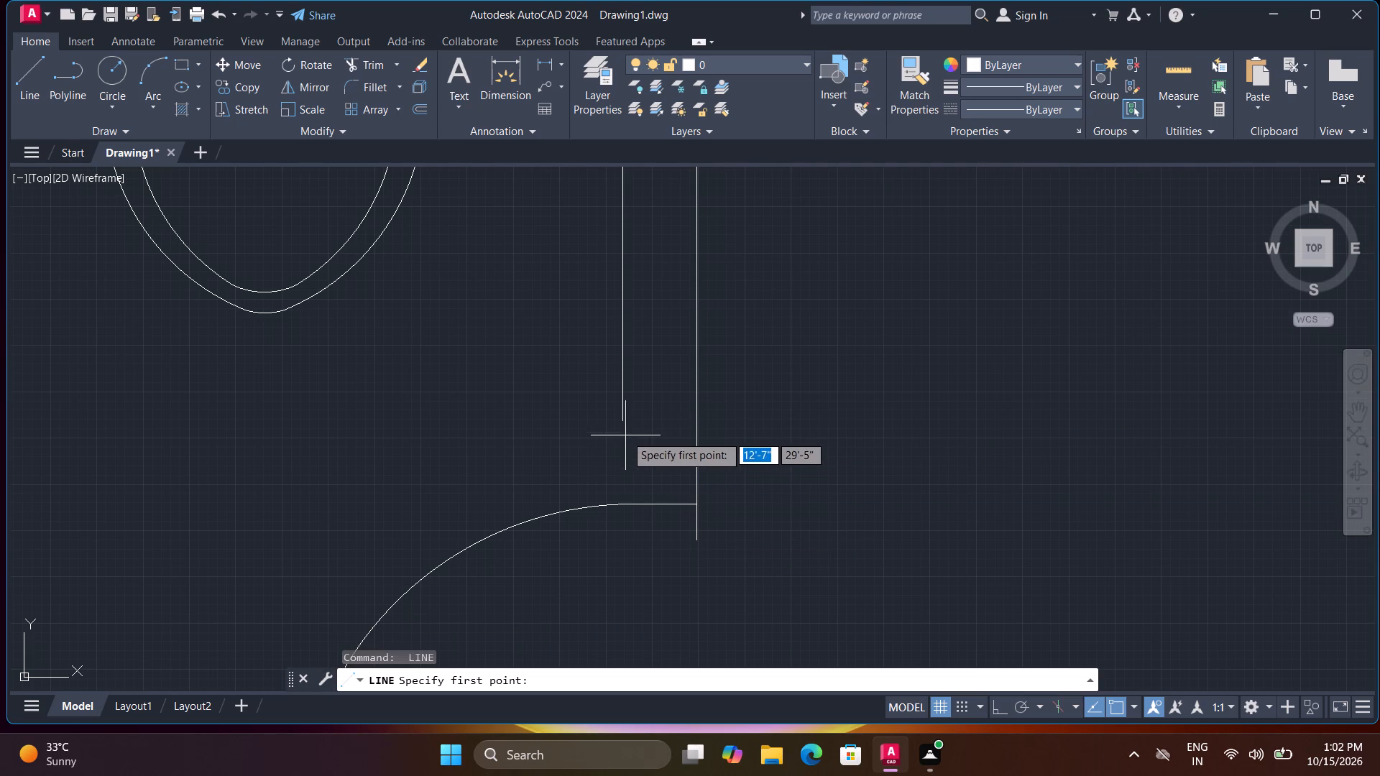
{"action": "left_click", "coordinate": [622, 423]}
{"action": "left_click", "coordinate": [628, 550]}
{"action": "key", "text": "space"}
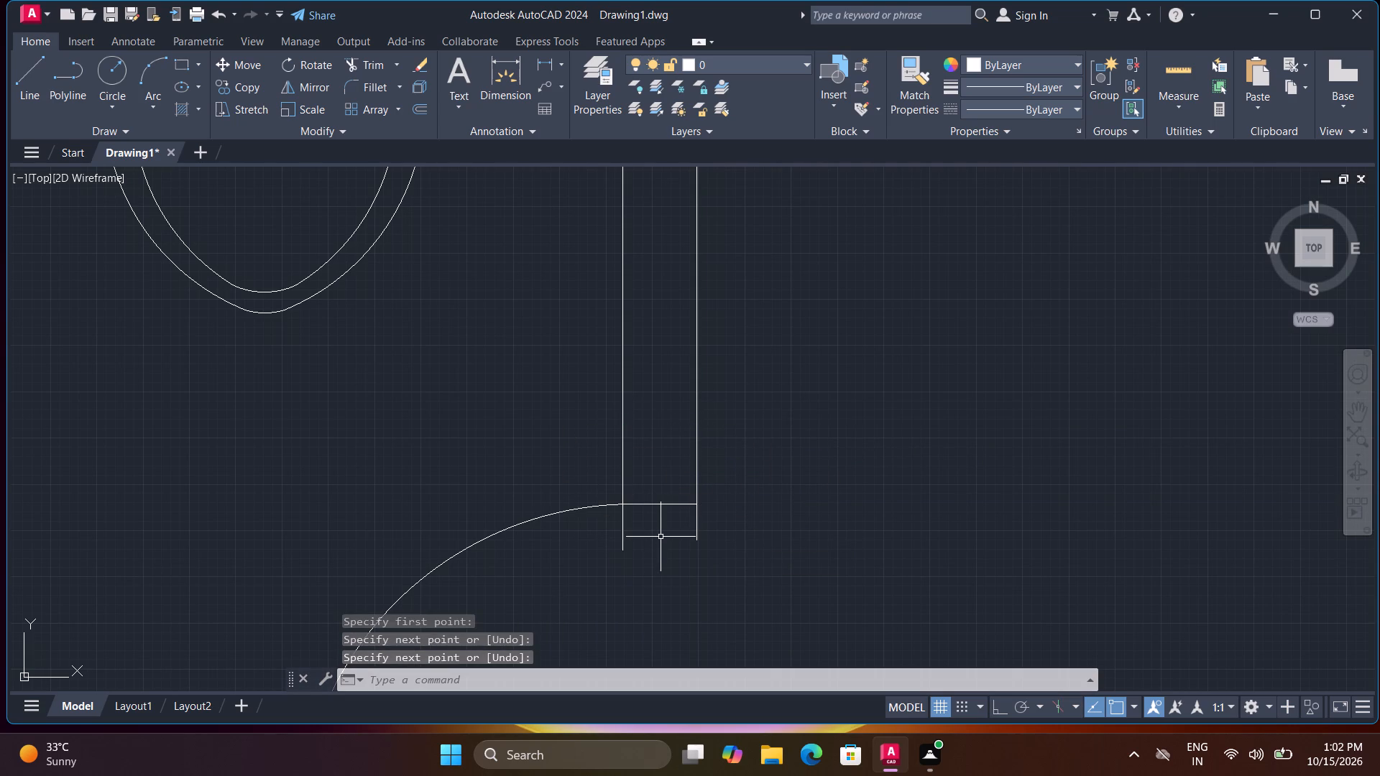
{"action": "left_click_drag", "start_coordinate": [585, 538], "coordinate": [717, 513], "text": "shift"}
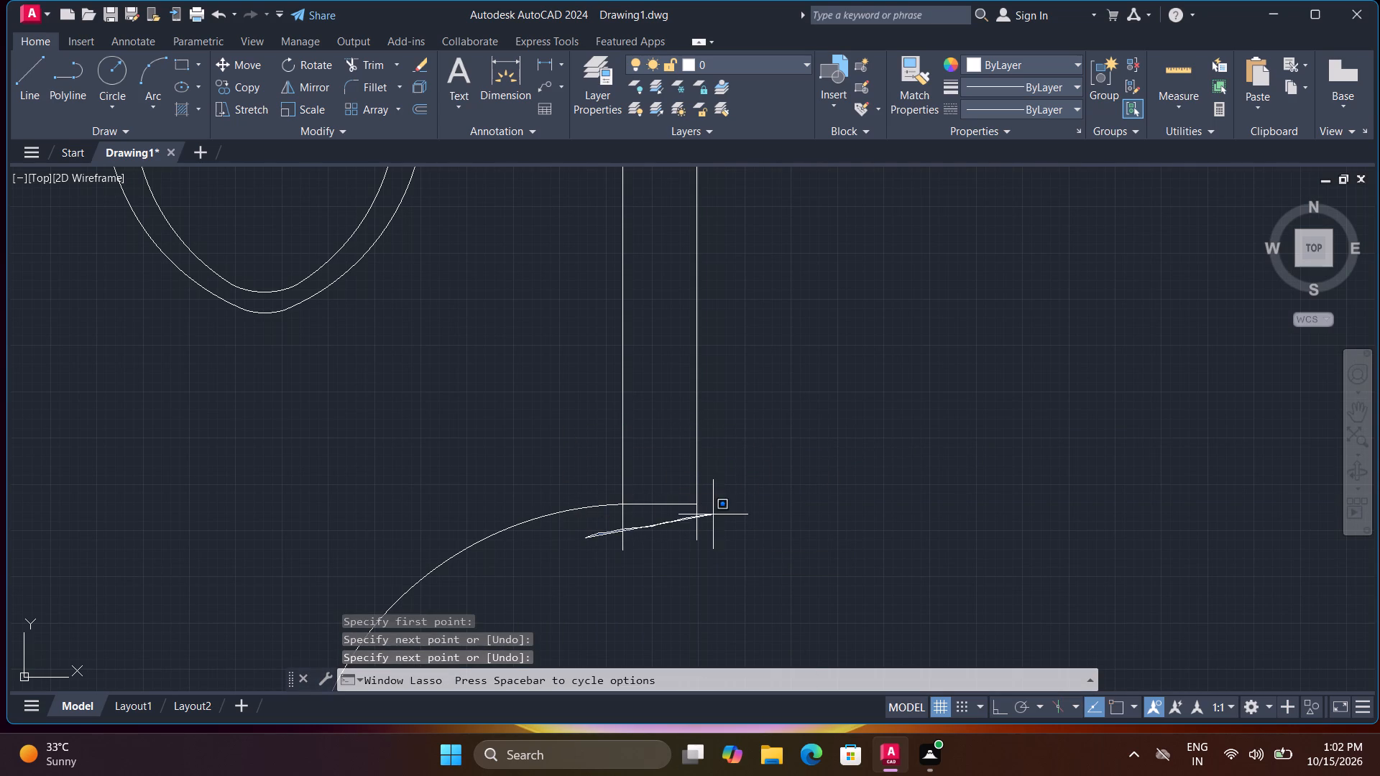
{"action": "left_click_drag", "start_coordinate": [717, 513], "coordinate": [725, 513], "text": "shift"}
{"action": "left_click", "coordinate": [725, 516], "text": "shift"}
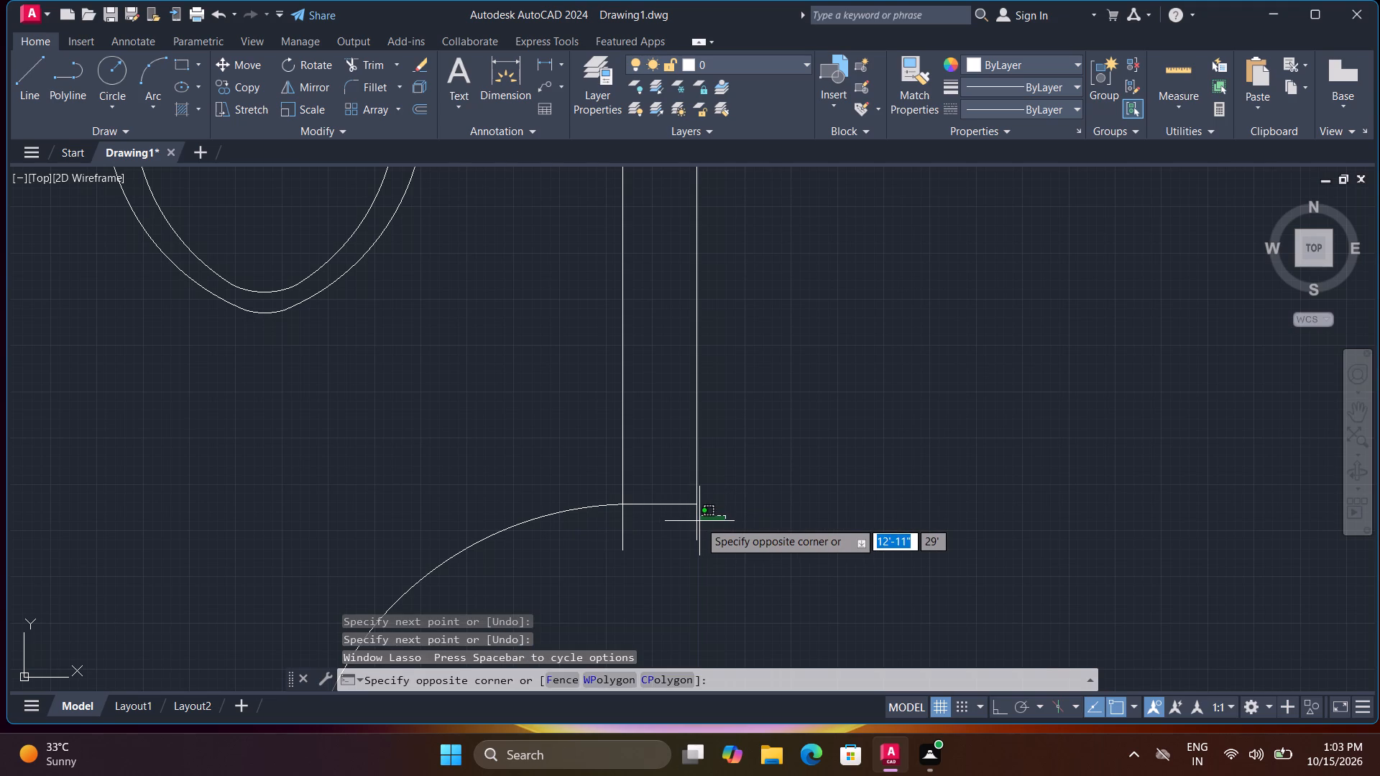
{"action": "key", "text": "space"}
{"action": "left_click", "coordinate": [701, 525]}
Trim the two wall line ends that overhang below the upper end line of the bathroom door.
{"action": "key", "text": "space"}
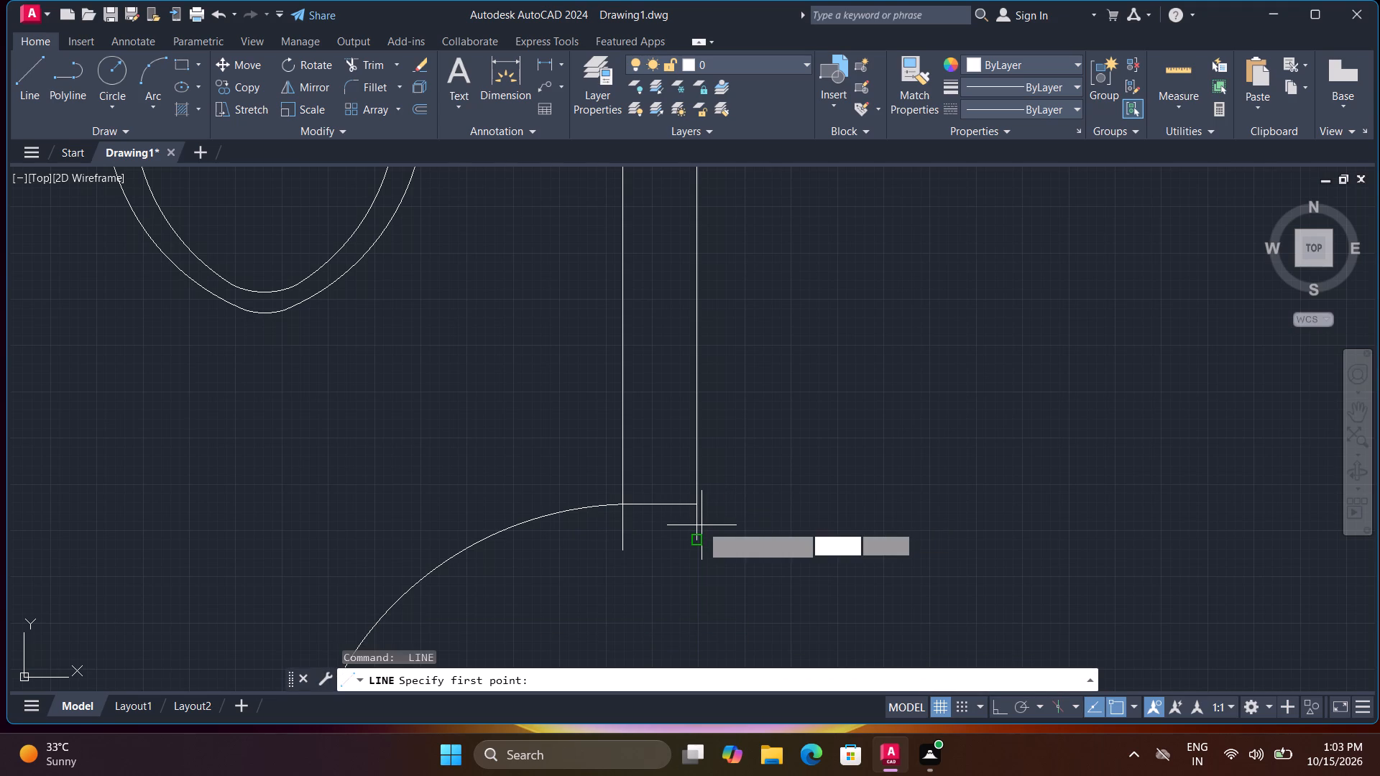
{"action": "left_click_drag", "start_coordinate": [709, 525], "coordinate": [617, 525], "text": "shift"}
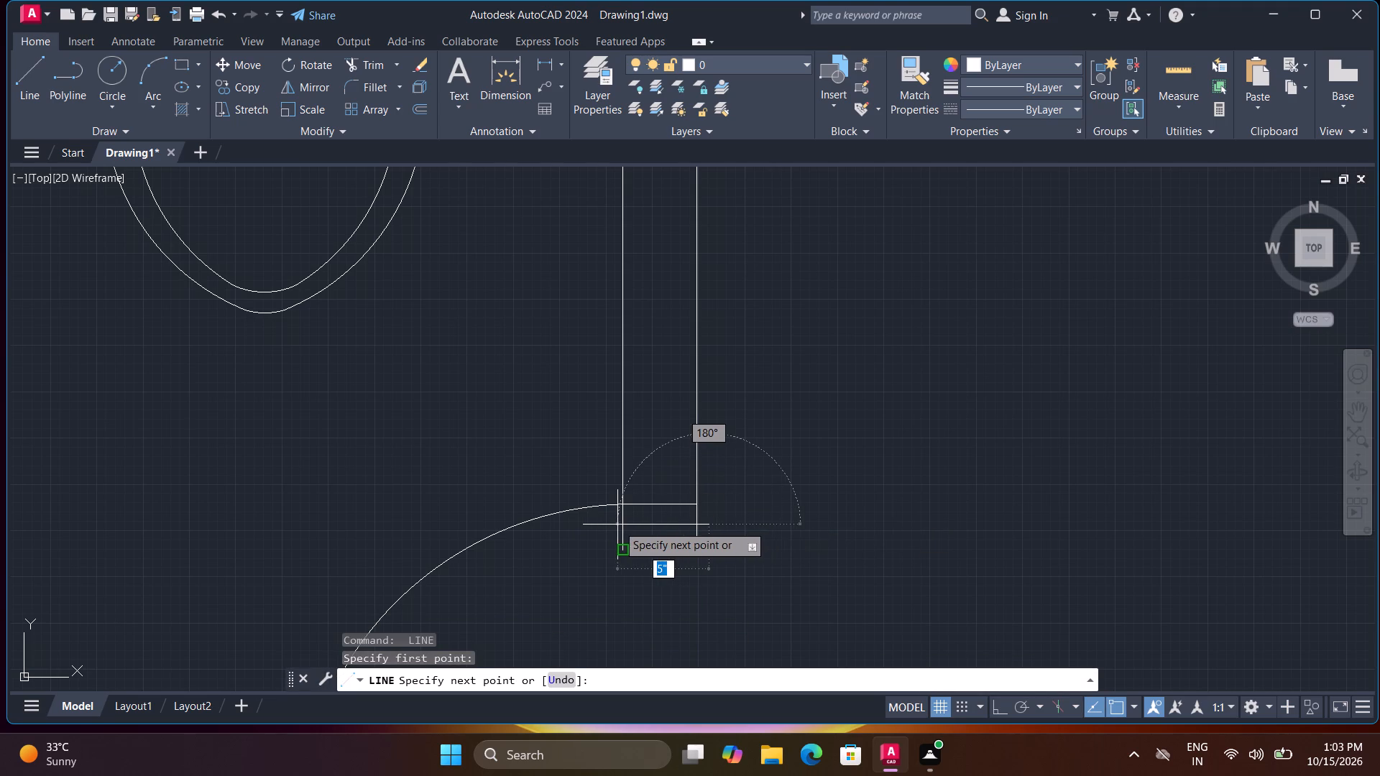
{"action": "key", "text": "Escape"}
{"action": "type", "text": "tr"}
{"action": "key", "text": "space"}
{"action": "left_click_drag", "start_coordinate": [732, 525], "coordinate": [718, 526]}
{"action": "left_click", "coordinate": [618, 530]}
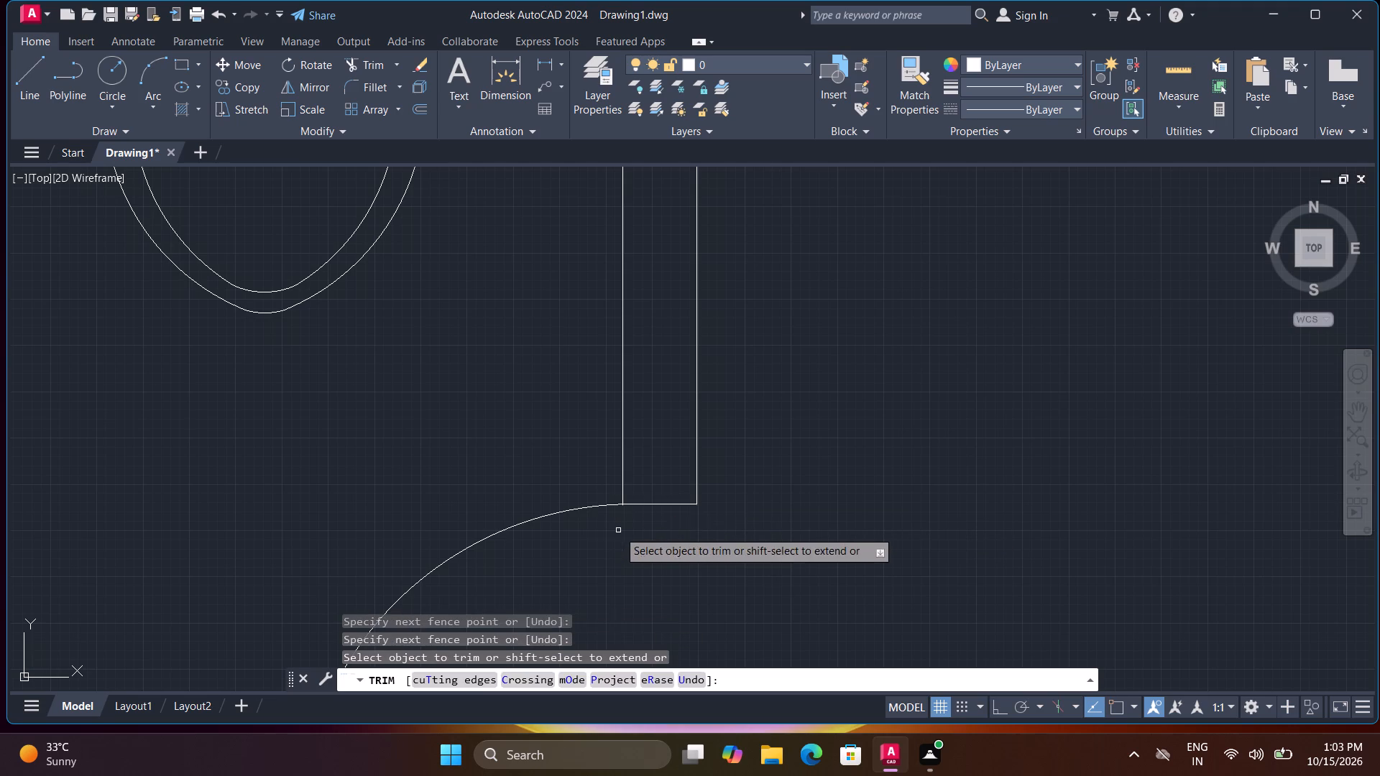
{"action": "scroll", "coordinate": [650, 532], "scroll_direction": "down", "scroll_amount": 3}
{"action": "middle_click_drag", "start_coordinate": [742, 564], "coordinate": [733, 502]}
{"action": "scroll", "coordinate": [735, 492], "scroll_direction": "down", "scroll_amount": 2}
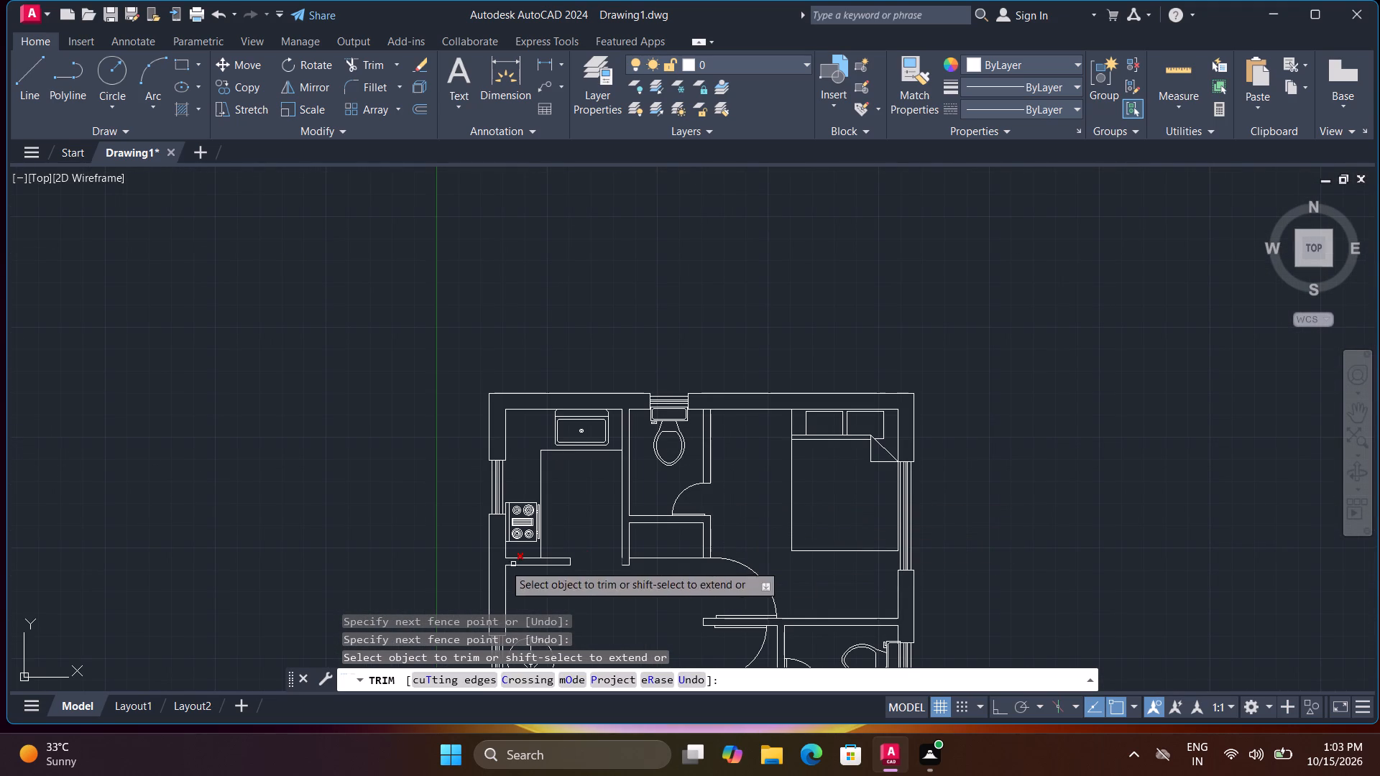
{"action": "middle_click_drag", "start_coordinate": [604, 523], "coordinate": [730, 454]}
{"action": "key", "text": "Escape"}
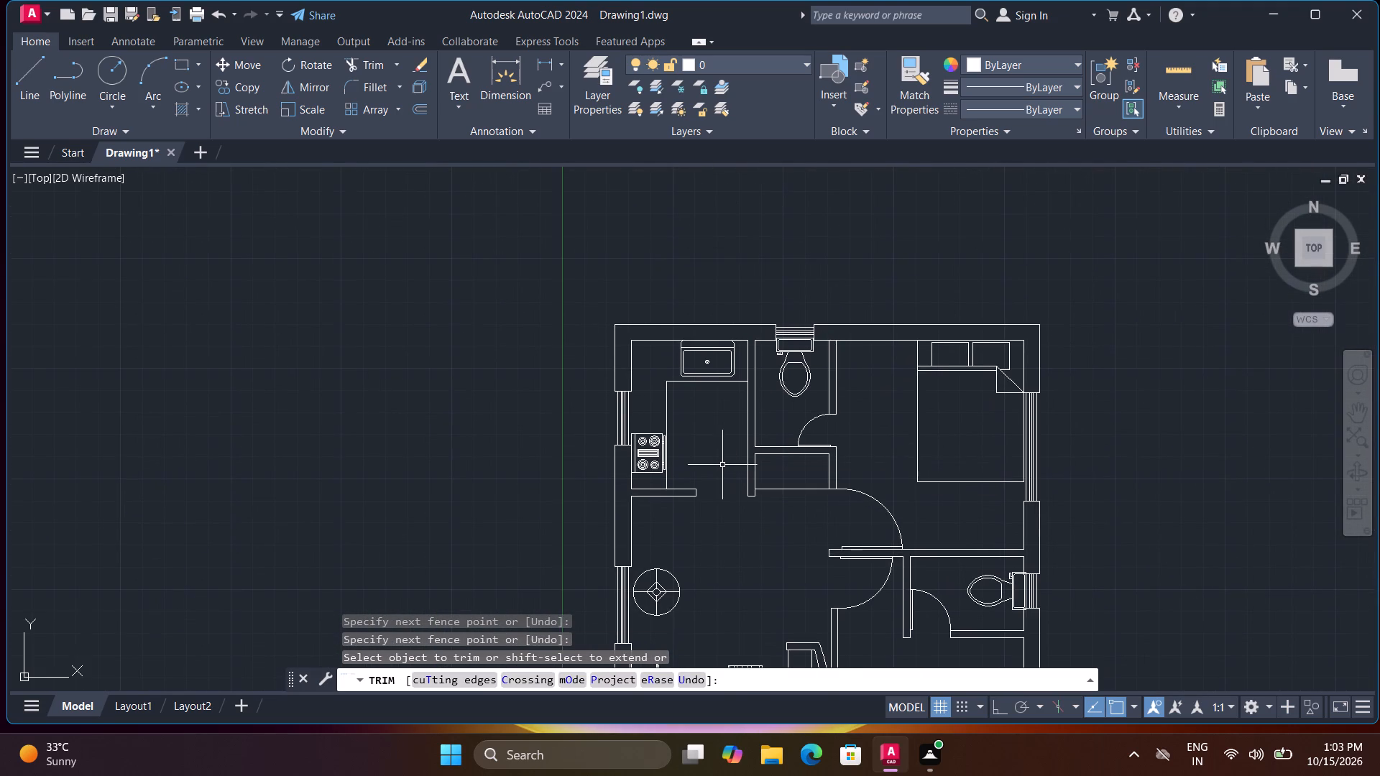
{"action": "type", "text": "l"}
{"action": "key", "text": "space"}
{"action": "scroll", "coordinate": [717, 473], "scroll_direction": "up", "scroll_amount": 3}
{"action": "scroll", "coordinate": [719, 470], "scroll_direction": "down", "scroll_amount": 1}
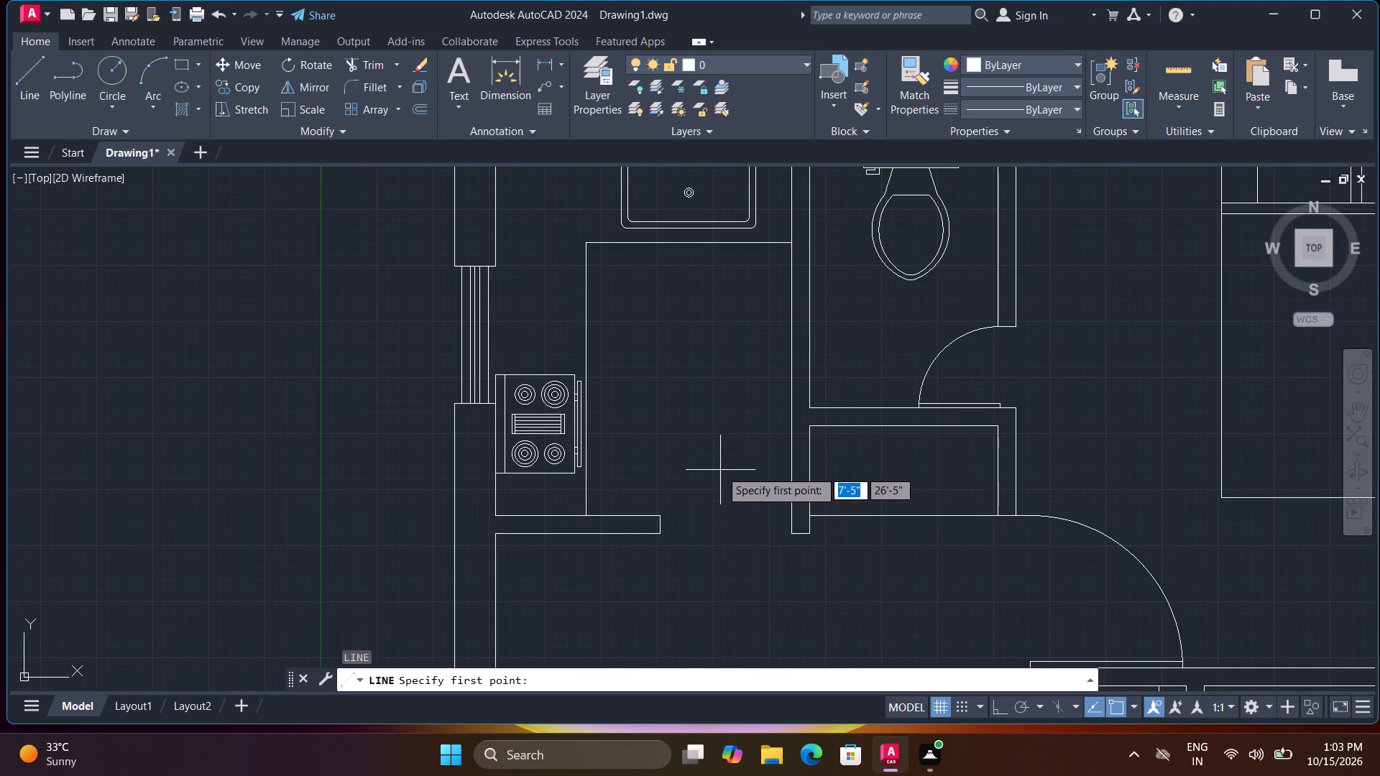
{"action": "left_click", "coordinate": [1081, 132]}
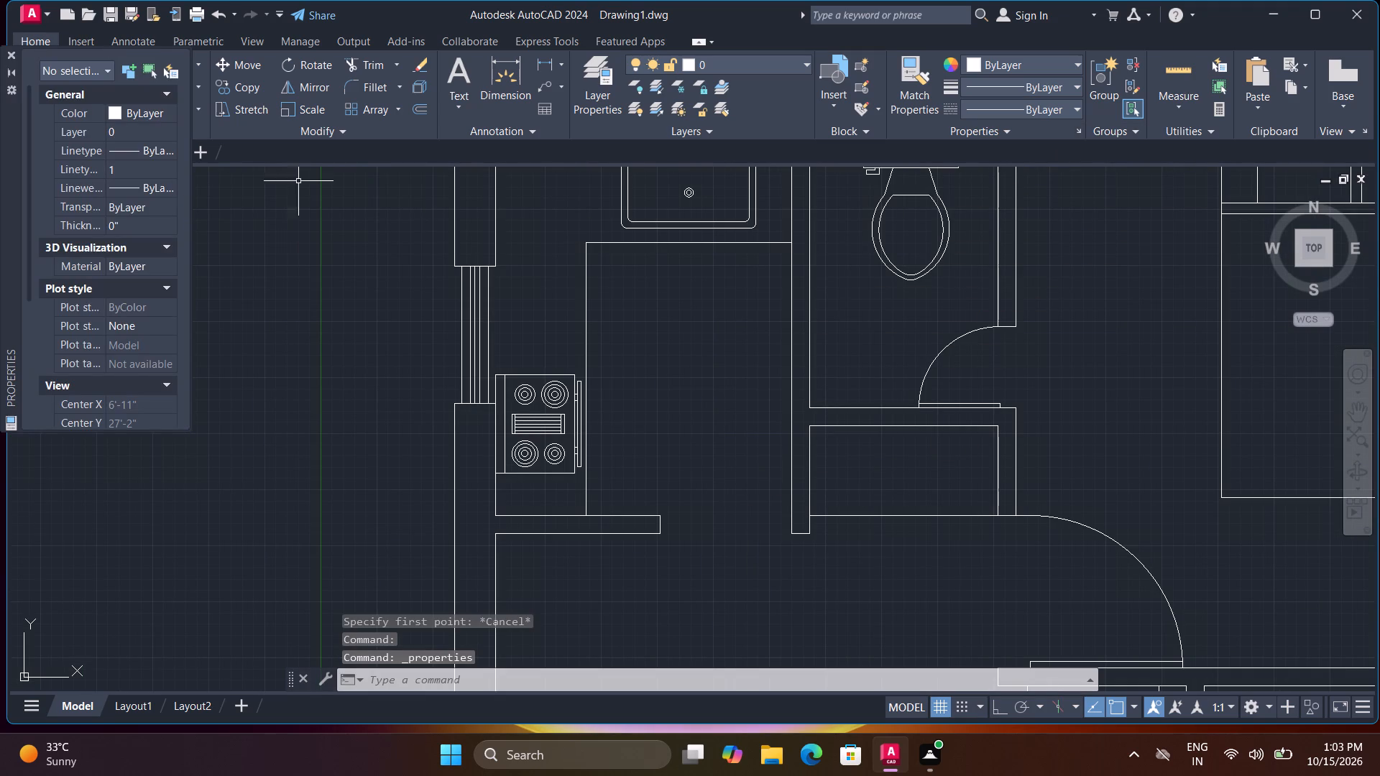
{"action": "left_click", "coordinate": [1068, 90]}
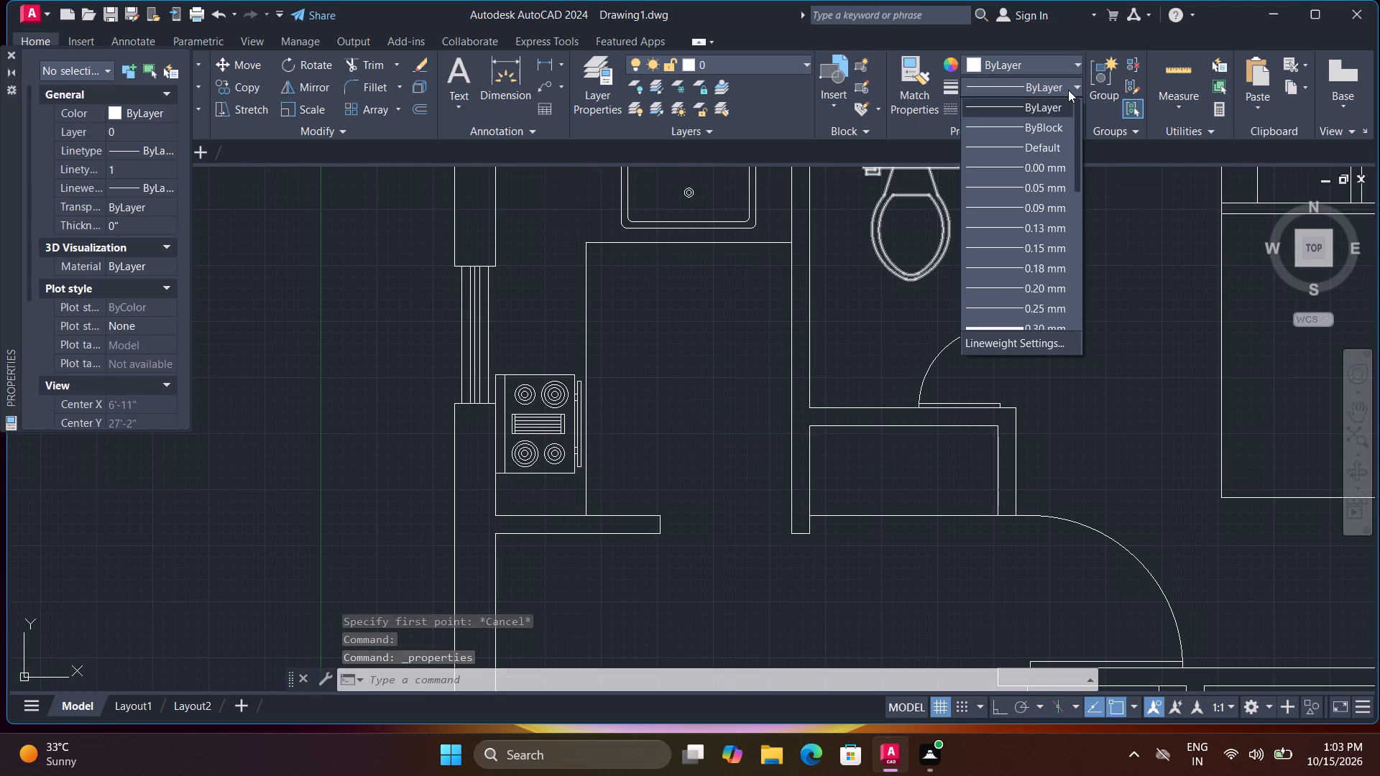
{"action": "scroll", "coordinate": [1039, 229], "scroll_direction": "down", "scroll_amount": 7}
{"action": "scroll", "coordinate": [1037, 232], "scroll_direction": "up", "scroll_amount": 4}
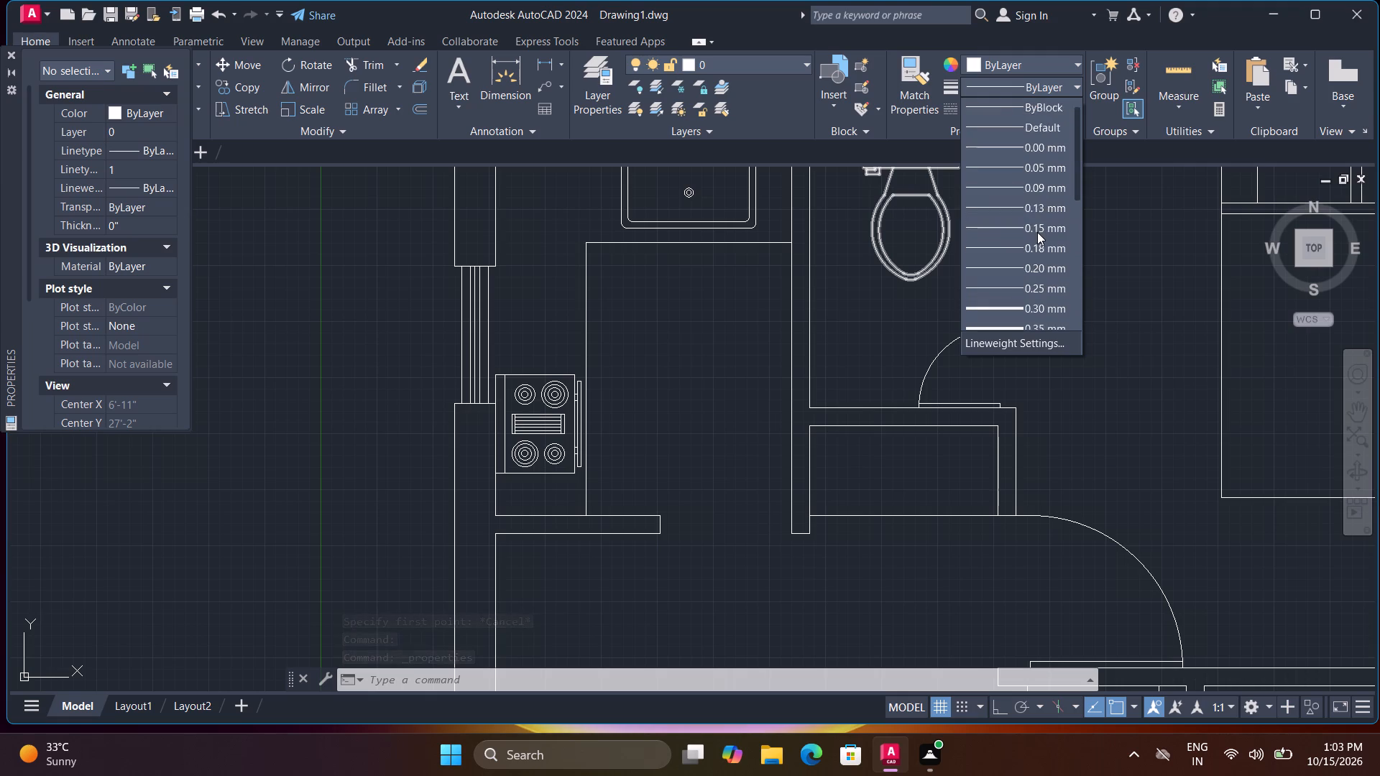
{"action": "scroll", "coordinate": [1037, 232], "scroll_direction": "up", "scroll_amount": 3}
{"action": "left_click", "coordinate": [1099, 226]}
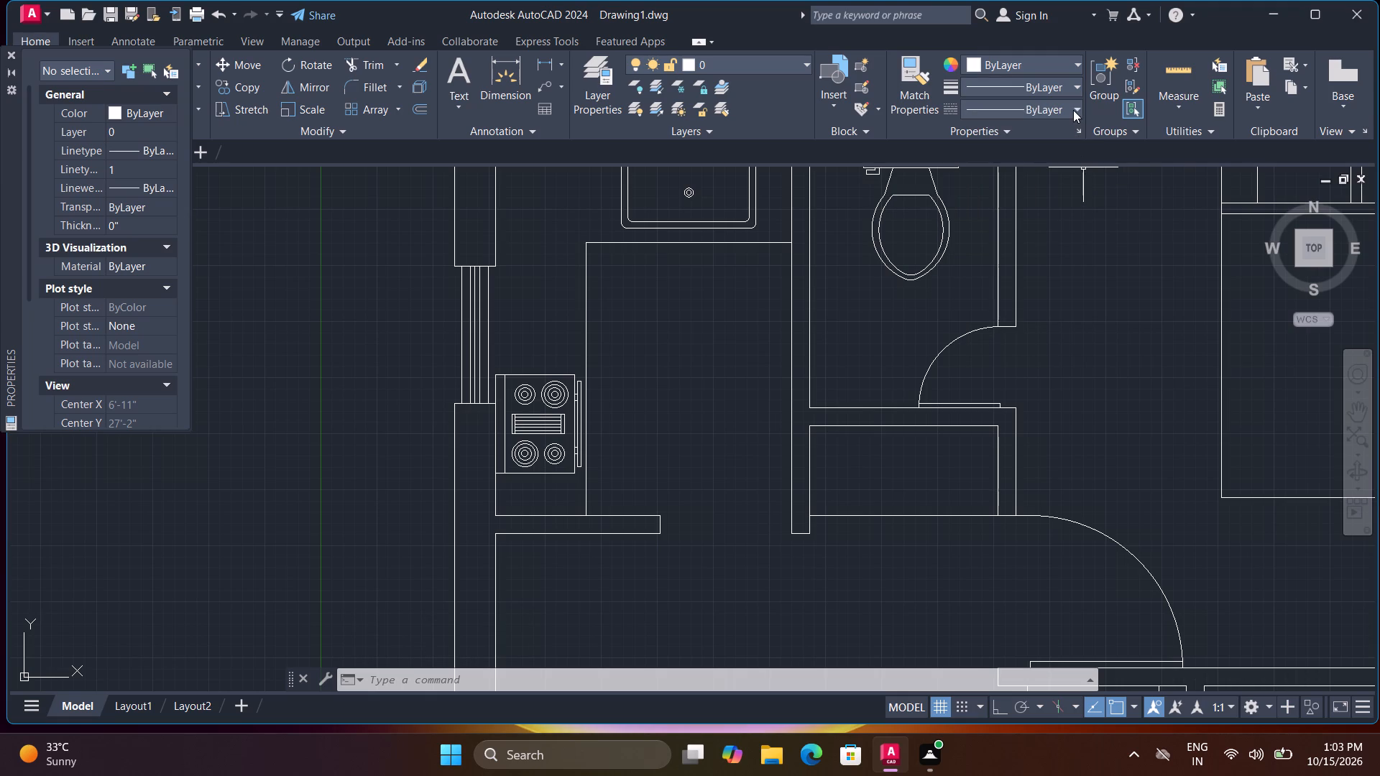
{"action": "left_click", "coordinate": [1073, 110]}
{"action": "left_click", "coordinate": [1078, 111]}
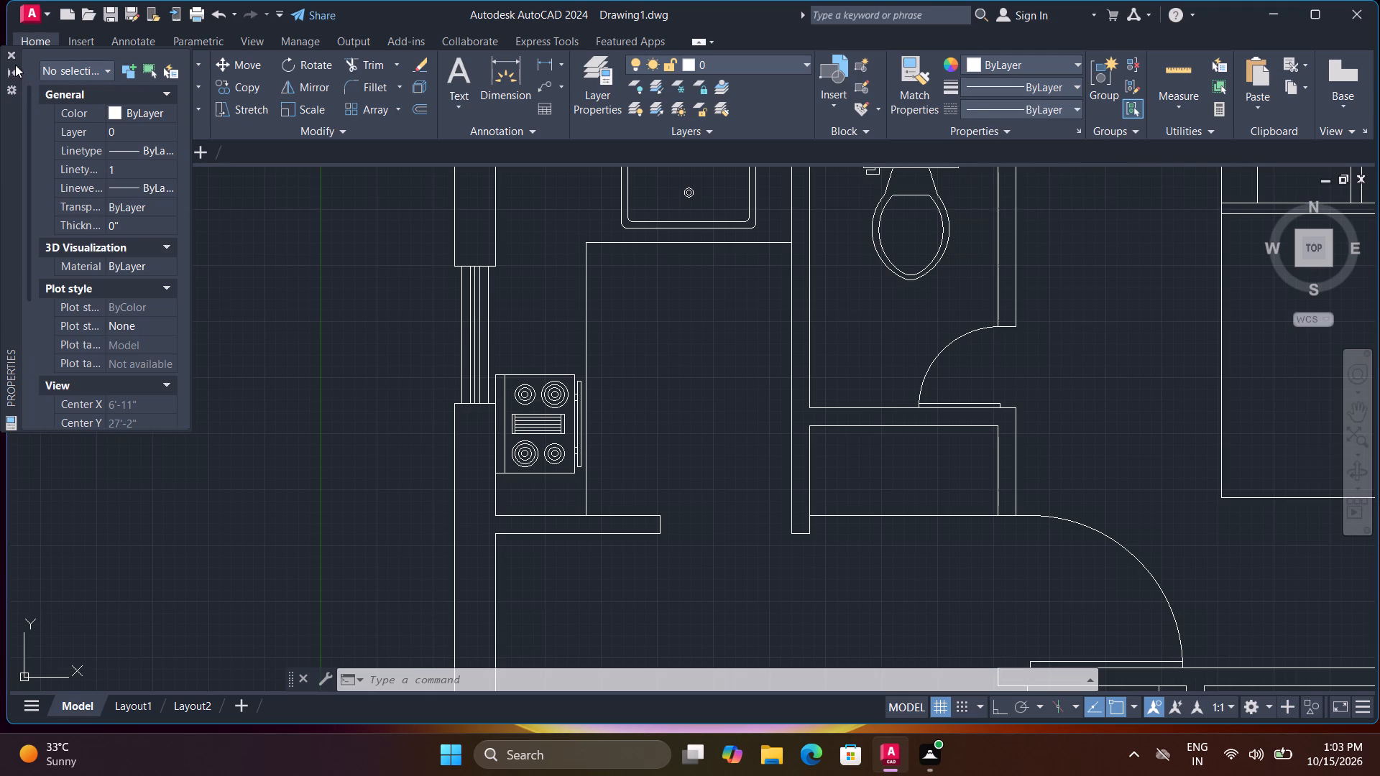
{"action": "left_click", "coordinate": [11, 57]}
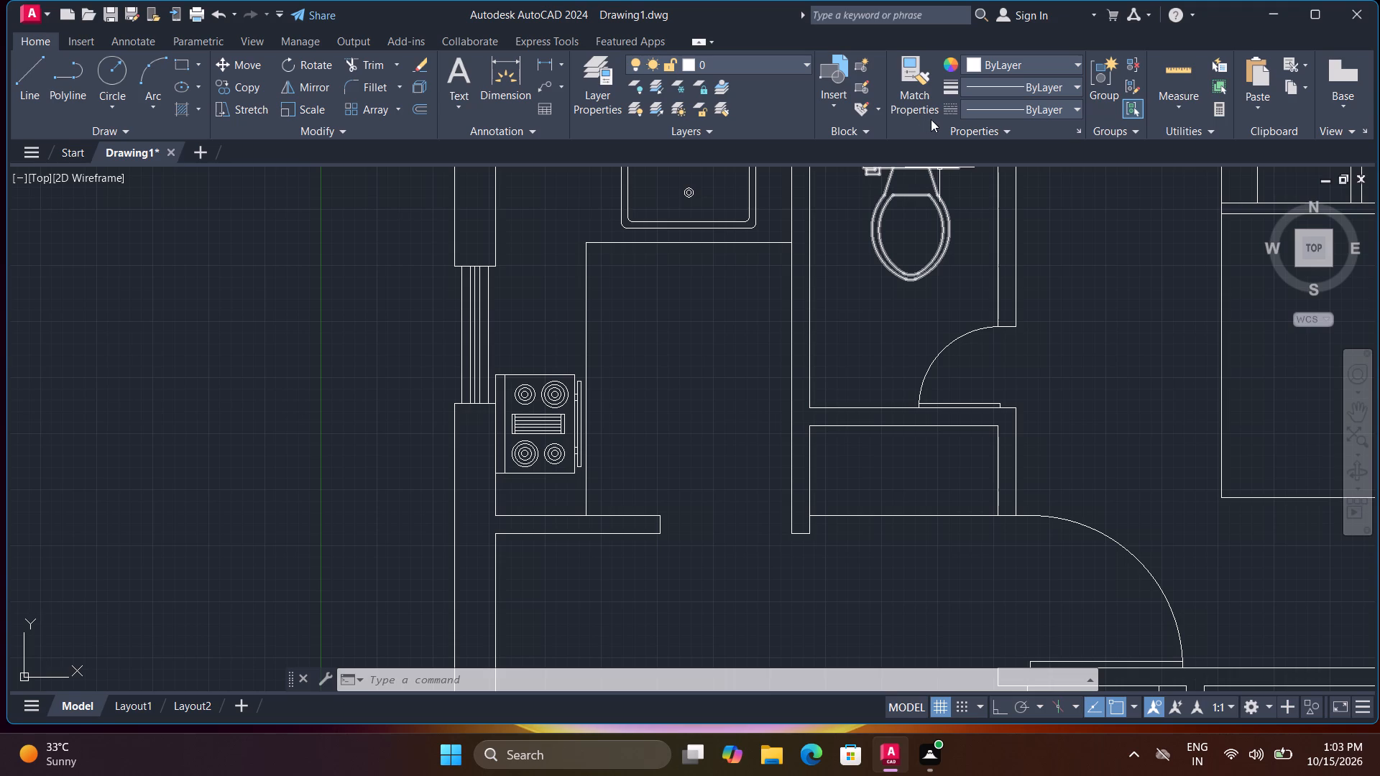
Load the ISO dash space linetype ACAD_ISO03W100 and make it the current linetype.
{"action": "left_click", "coordinate": [948, 111]}
{"action": "left_click", "coordinate": [952, 104]}
{"action": "left_click", "coordinate": [985, 108]}
{"action": "left_click", "coordinate": [1016, 185]}
{"action": "left_click", "coordinate": [862, 213]}
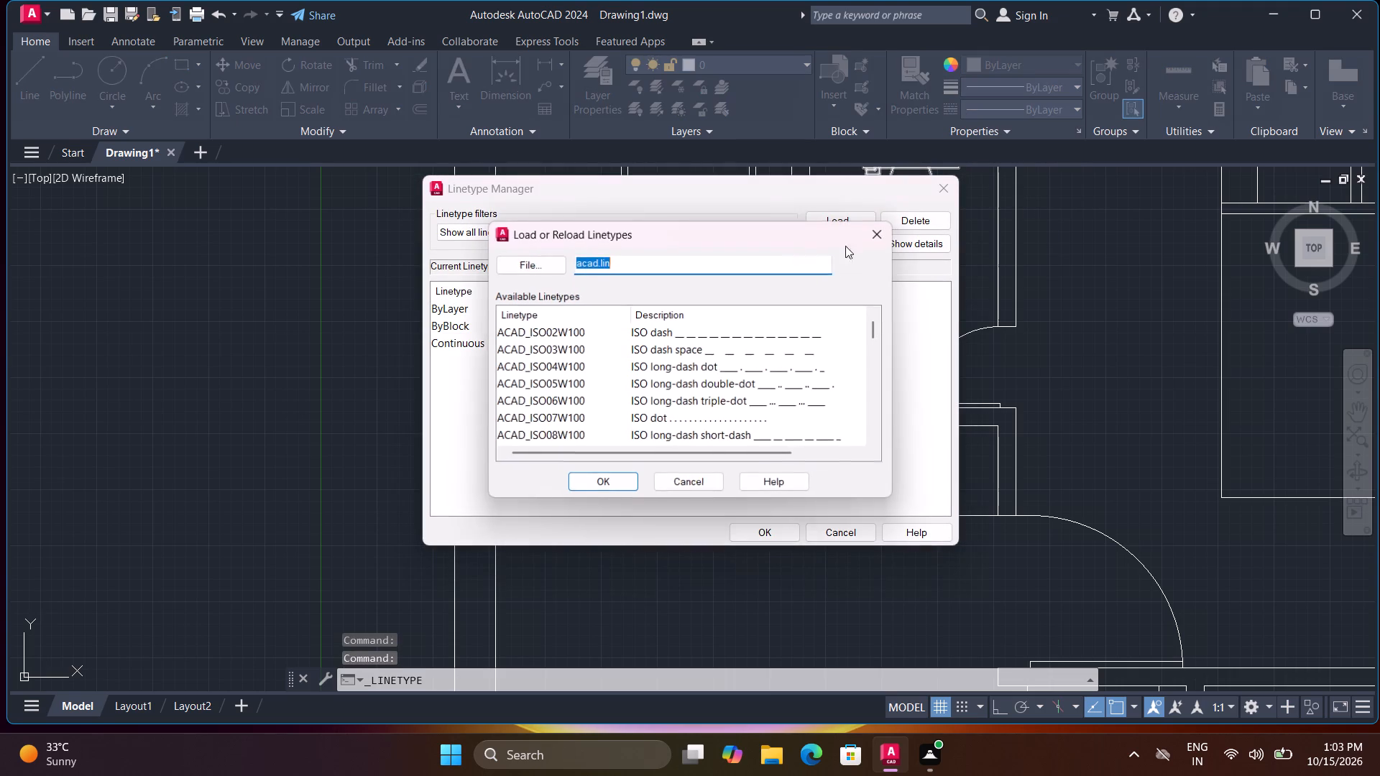
{"action": "left_click", "coordinate": [761, 354]}
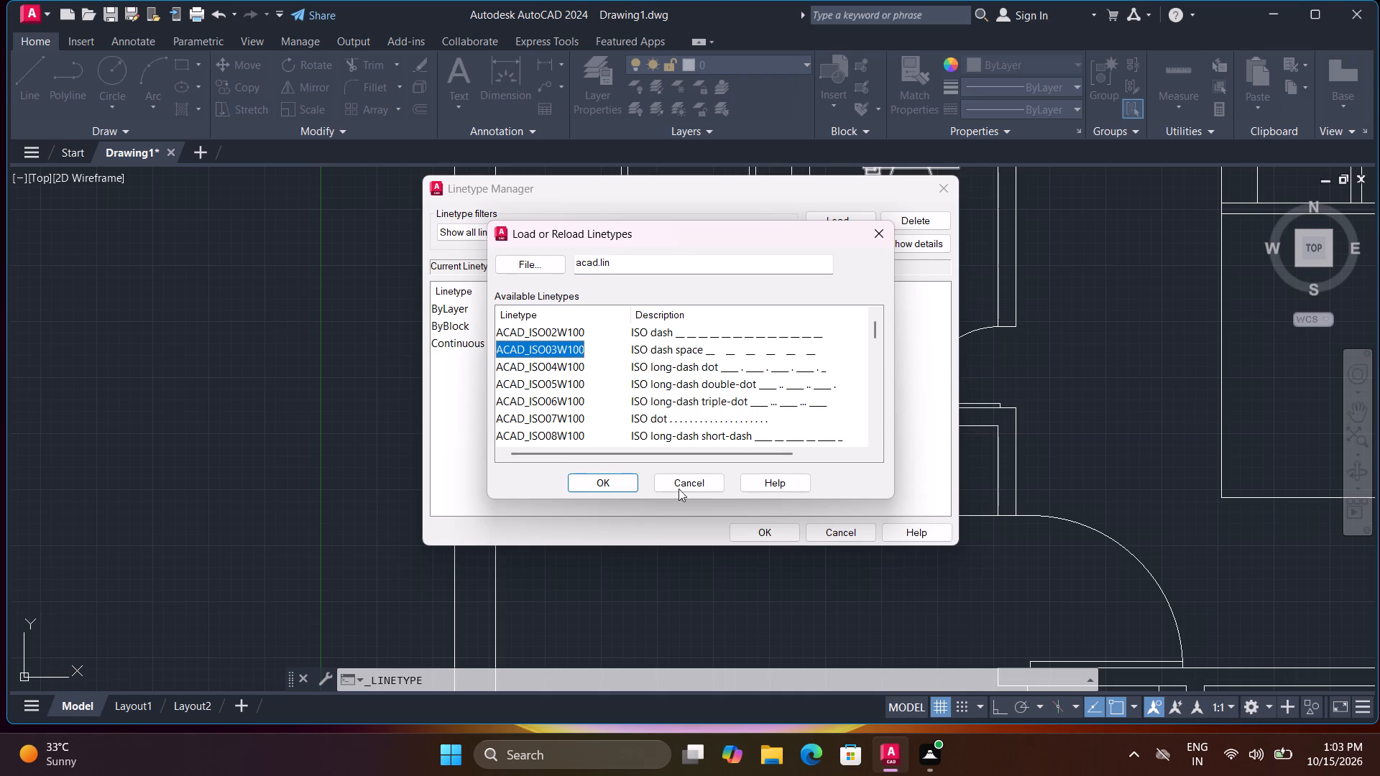
{"action": "left_click", "coordinate": [618, 477]}
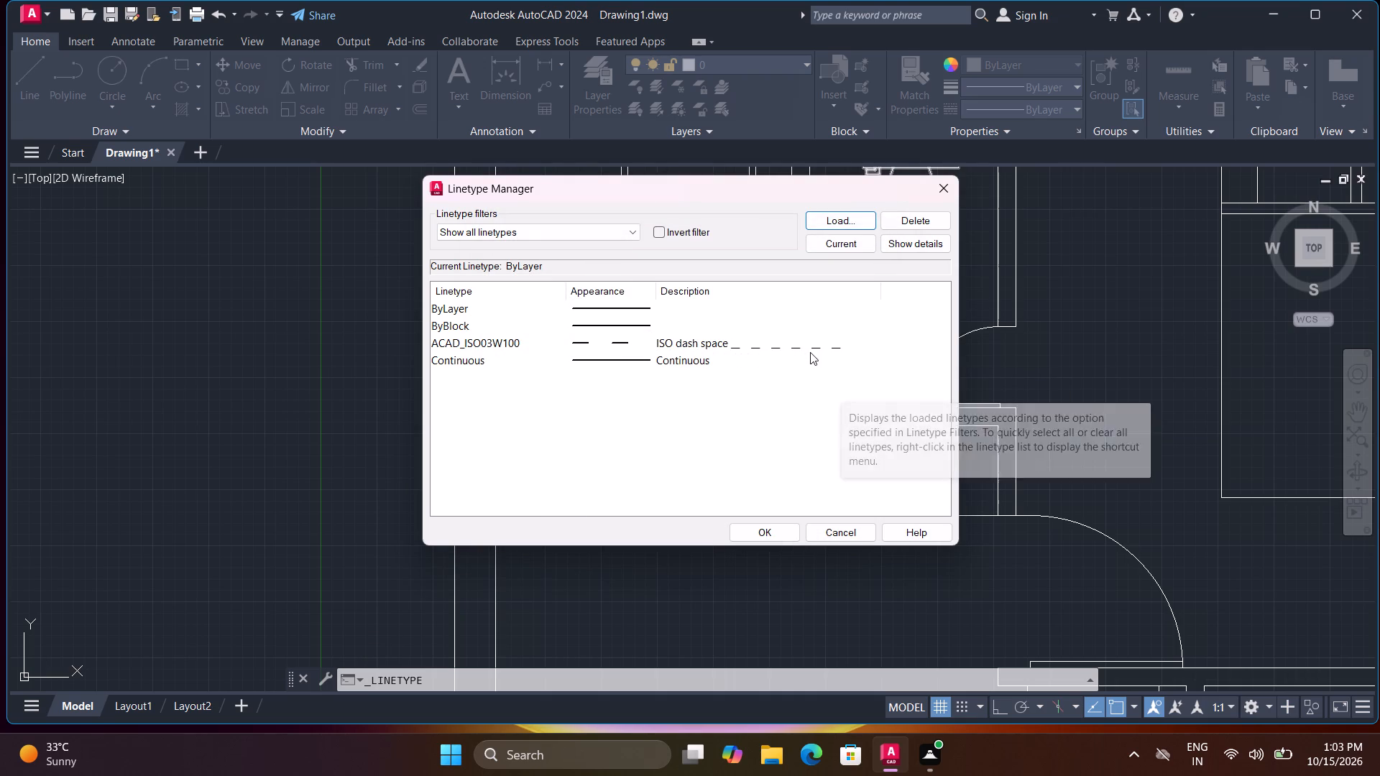
{"action": "left_click", "coordinate": [809, 346]}
{"action": "left_click", "coordinate": [768, 536]}
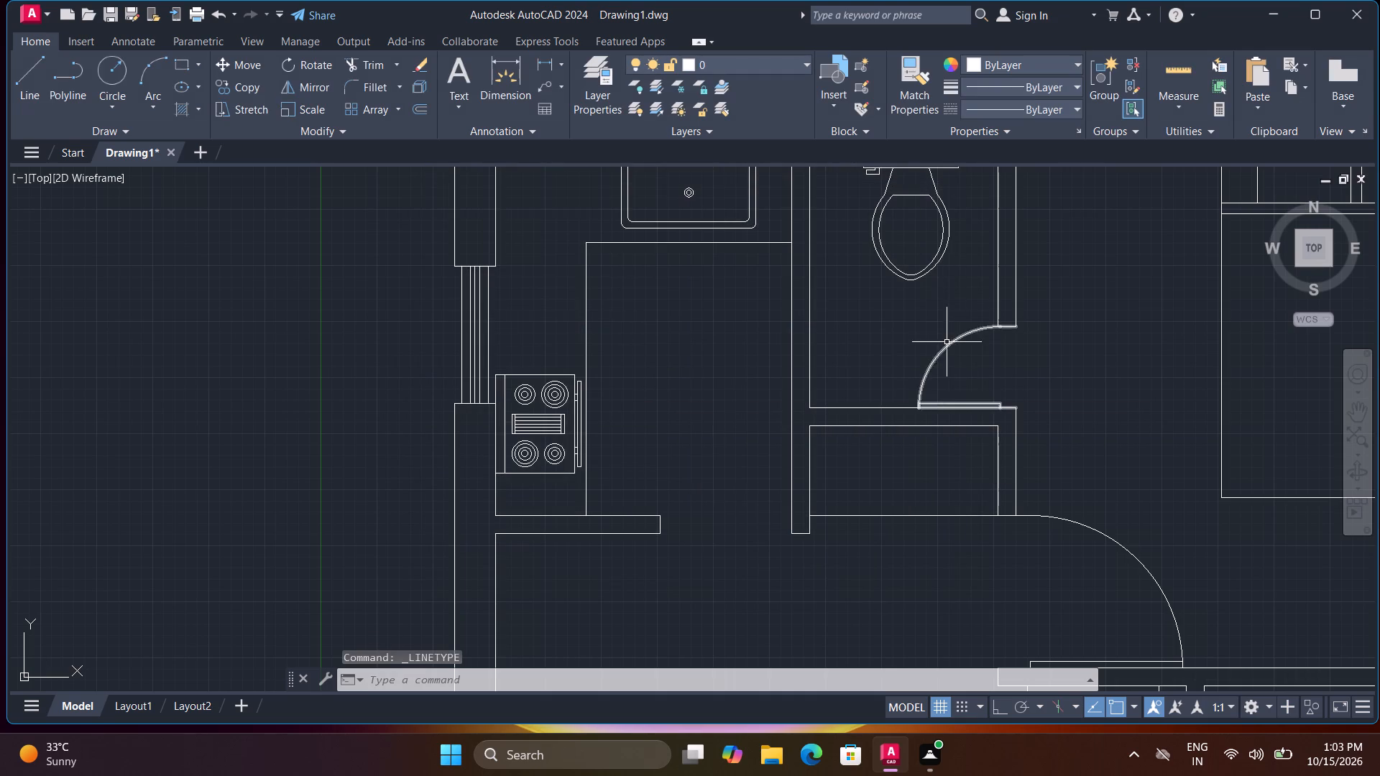
{"action": "left_click", "coordinate": [1051, 110]}
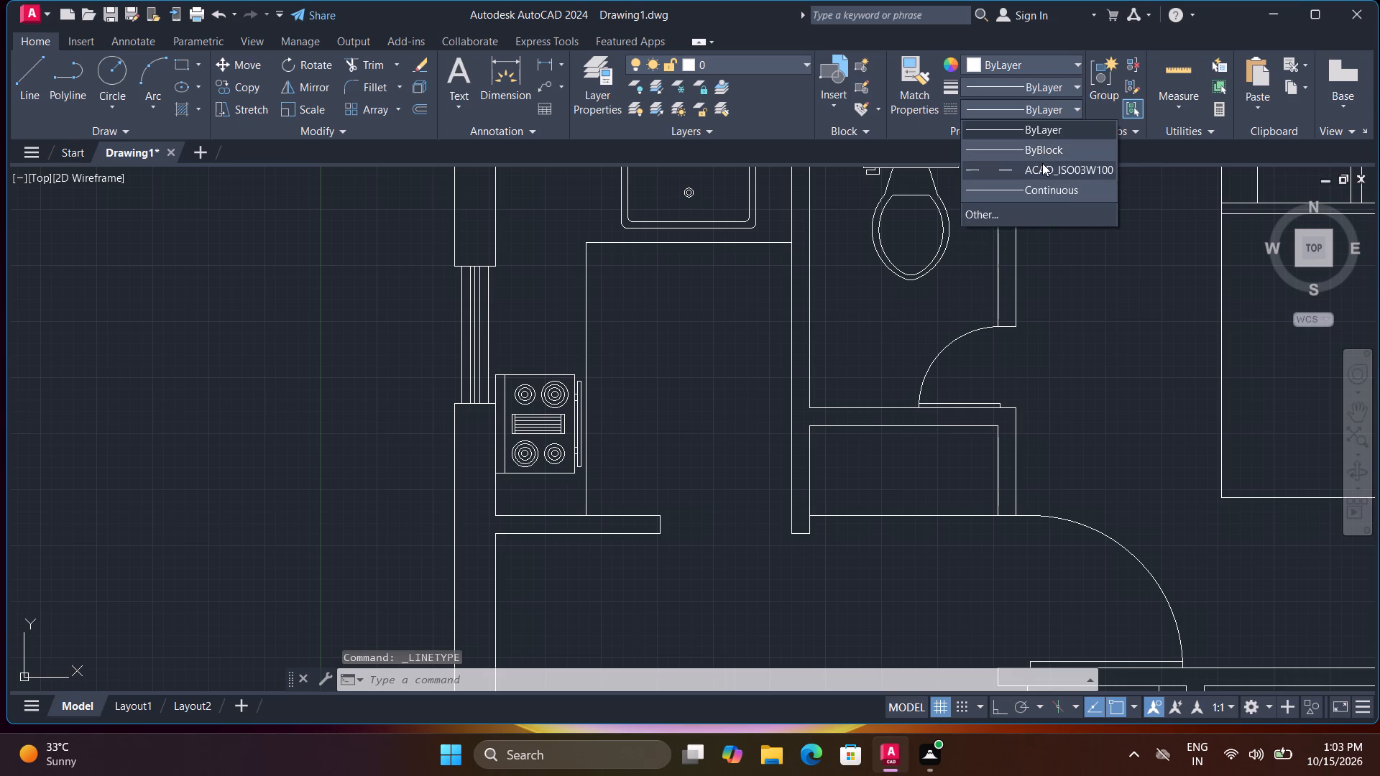
{"action": "left_click", "coordinate": [1043, 164]}
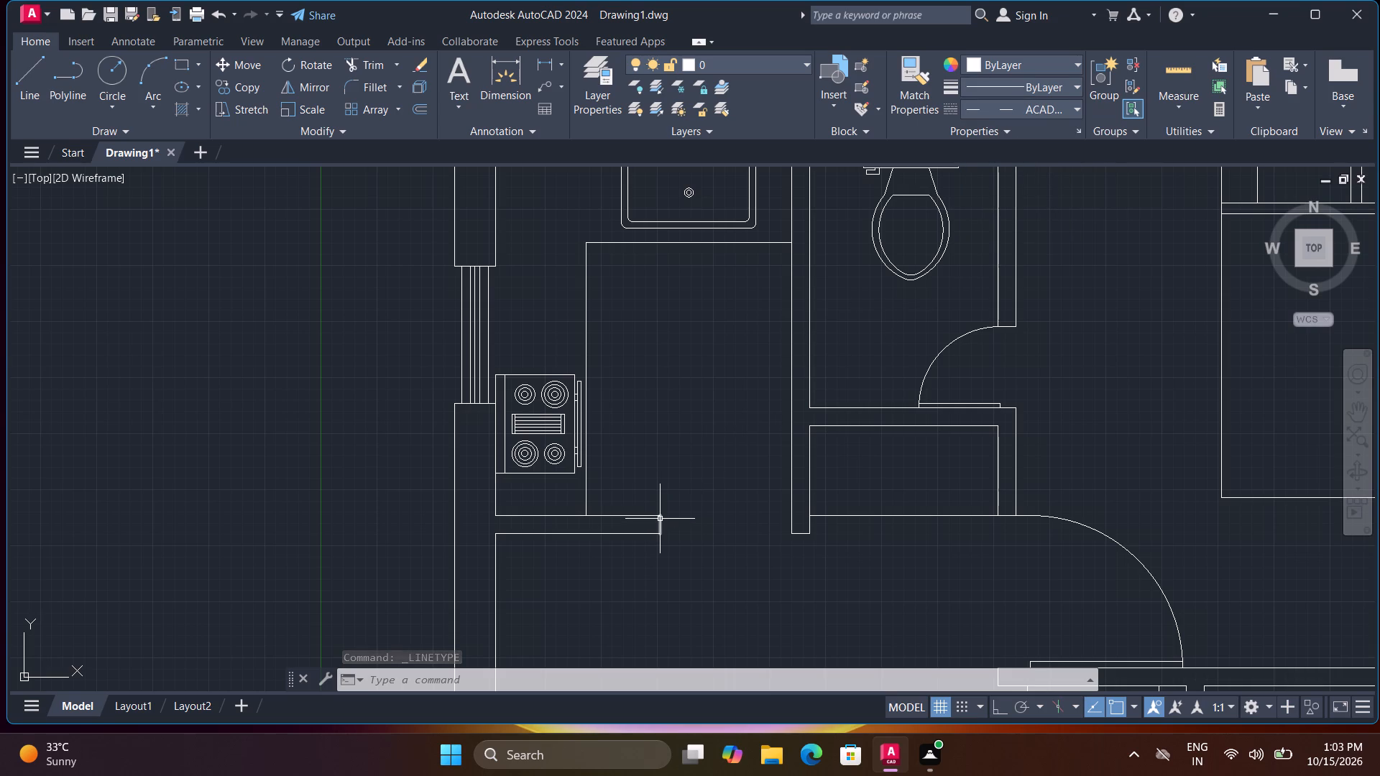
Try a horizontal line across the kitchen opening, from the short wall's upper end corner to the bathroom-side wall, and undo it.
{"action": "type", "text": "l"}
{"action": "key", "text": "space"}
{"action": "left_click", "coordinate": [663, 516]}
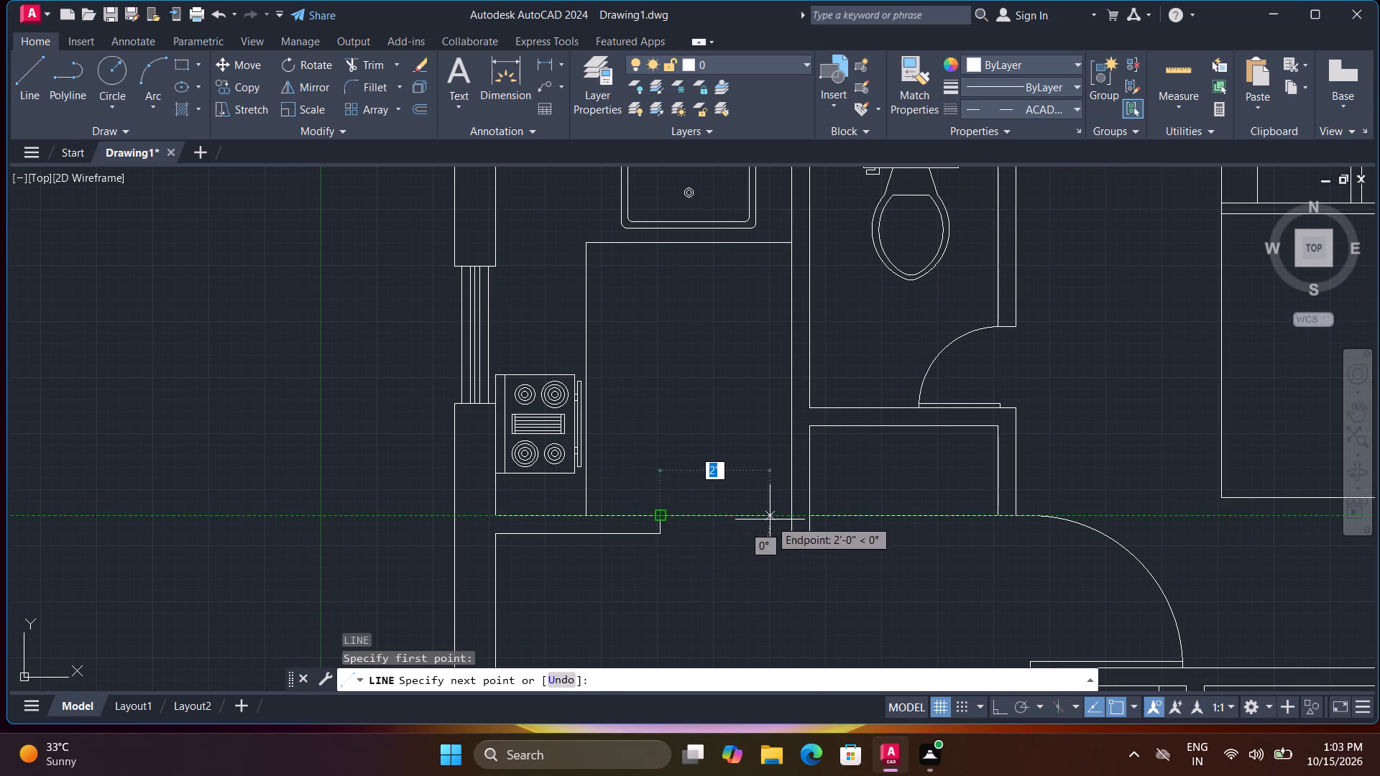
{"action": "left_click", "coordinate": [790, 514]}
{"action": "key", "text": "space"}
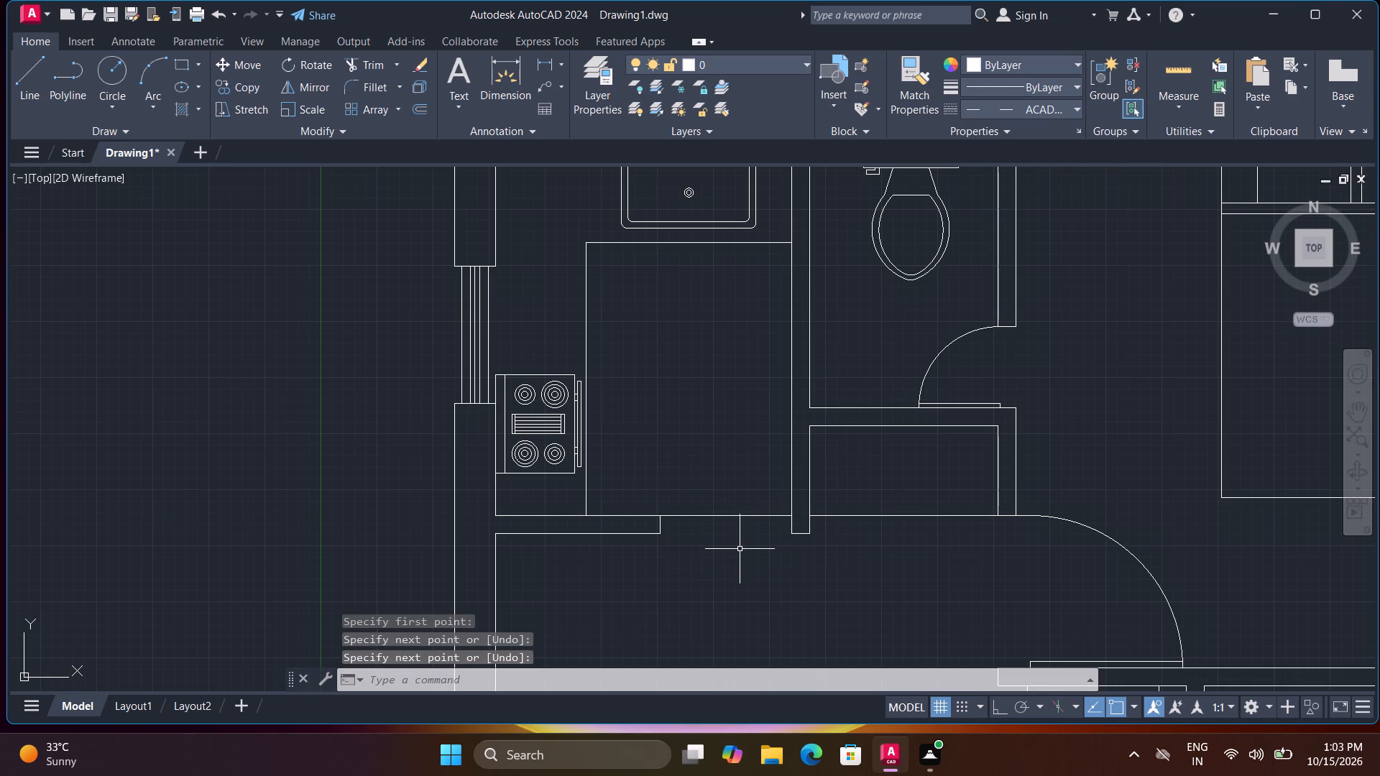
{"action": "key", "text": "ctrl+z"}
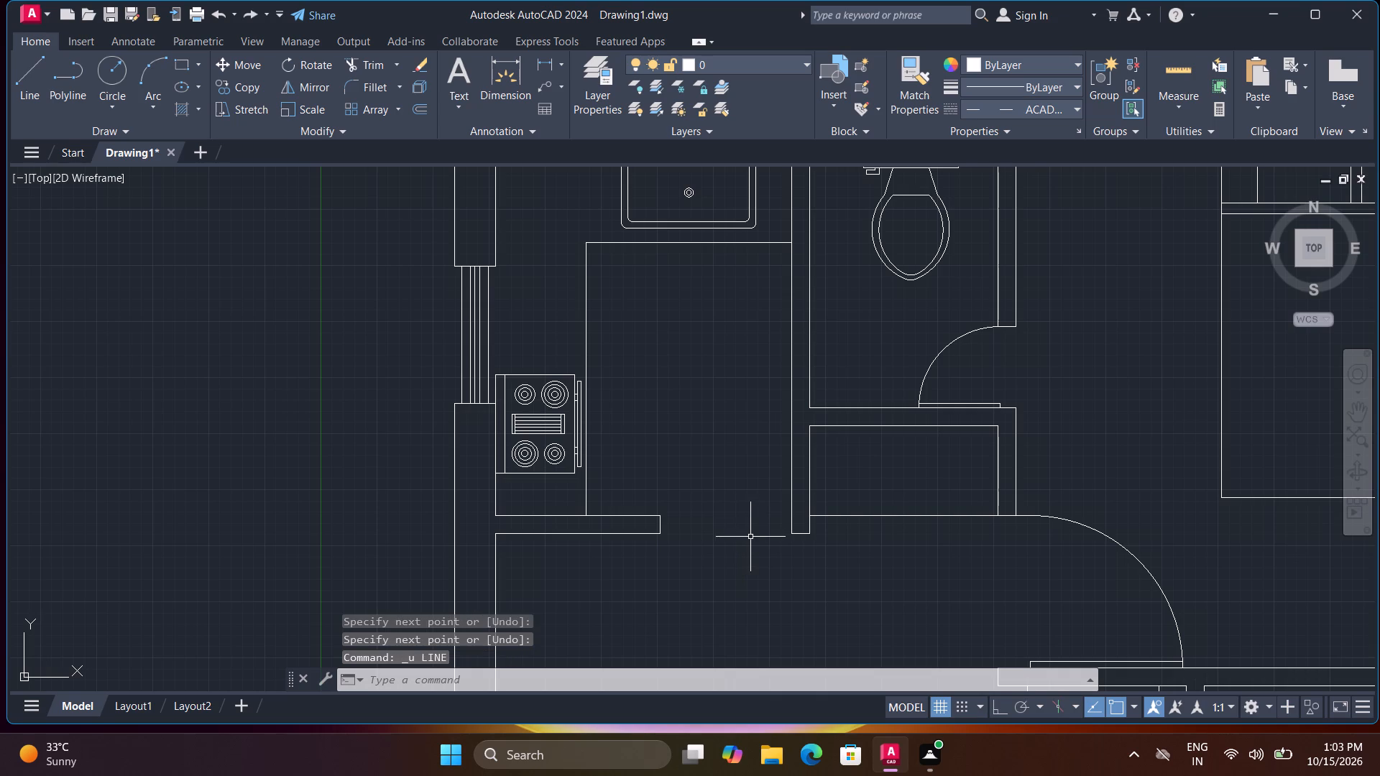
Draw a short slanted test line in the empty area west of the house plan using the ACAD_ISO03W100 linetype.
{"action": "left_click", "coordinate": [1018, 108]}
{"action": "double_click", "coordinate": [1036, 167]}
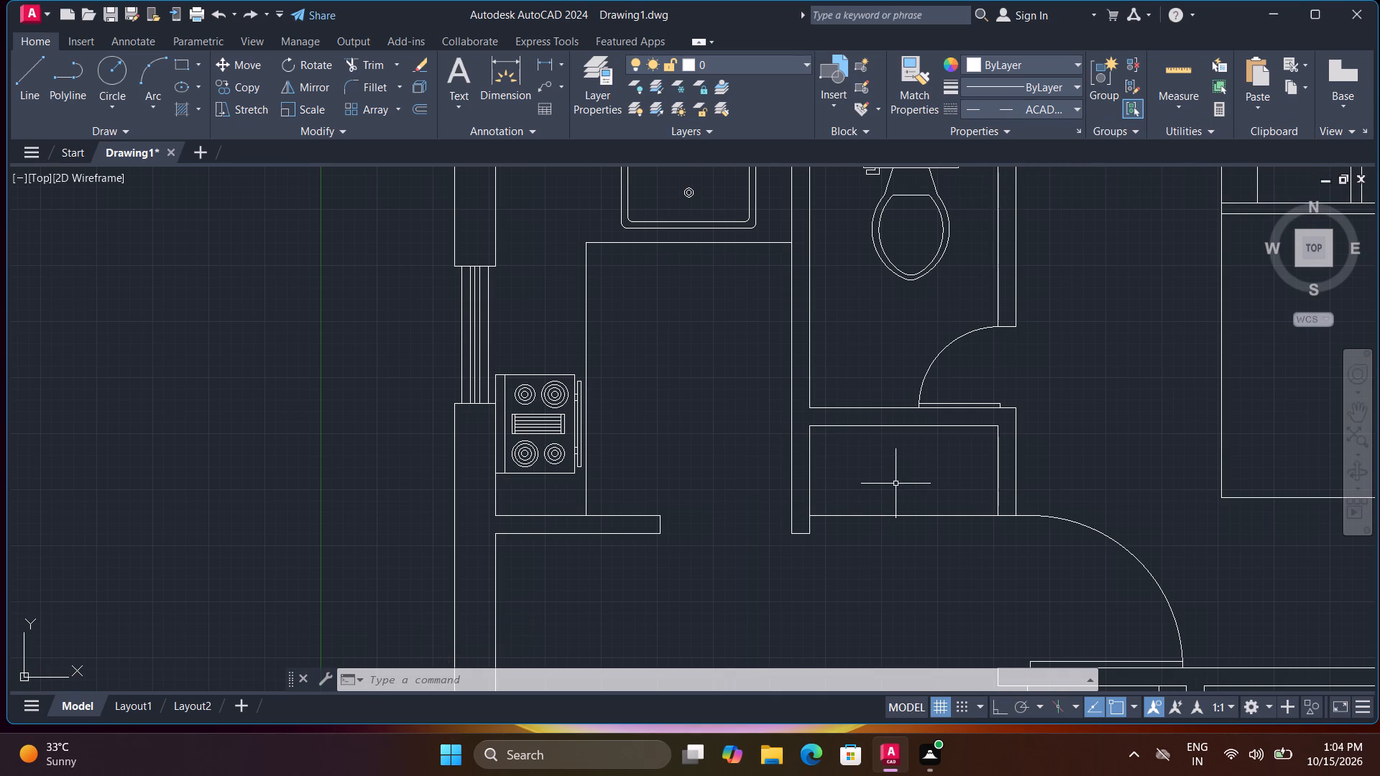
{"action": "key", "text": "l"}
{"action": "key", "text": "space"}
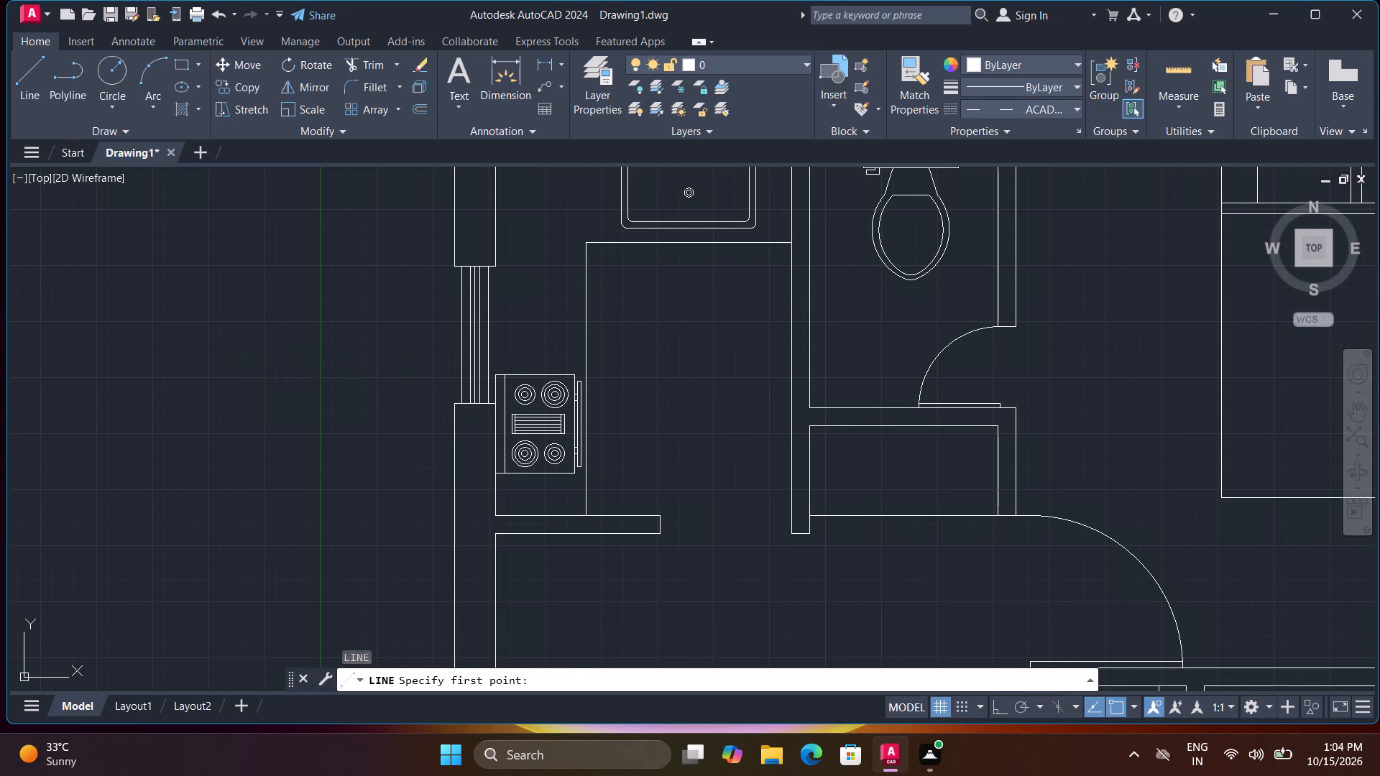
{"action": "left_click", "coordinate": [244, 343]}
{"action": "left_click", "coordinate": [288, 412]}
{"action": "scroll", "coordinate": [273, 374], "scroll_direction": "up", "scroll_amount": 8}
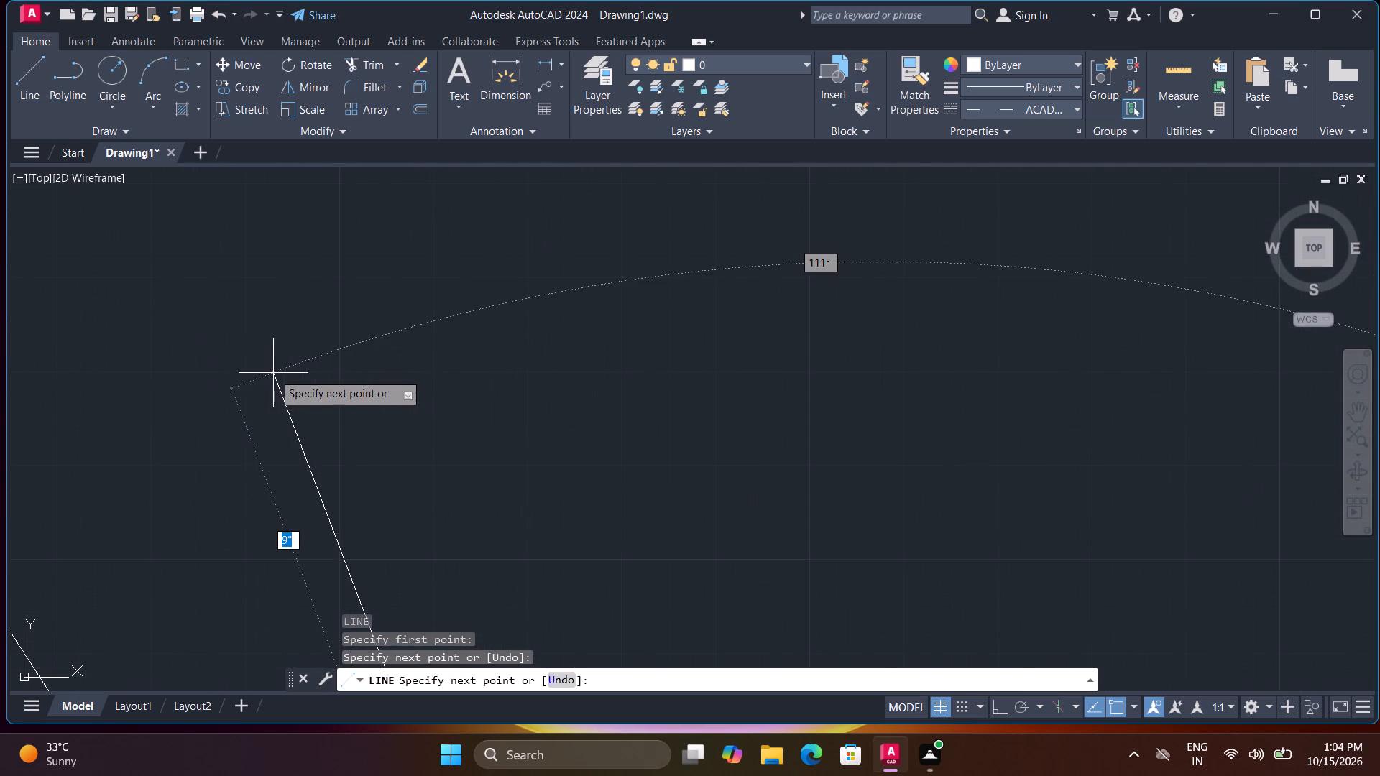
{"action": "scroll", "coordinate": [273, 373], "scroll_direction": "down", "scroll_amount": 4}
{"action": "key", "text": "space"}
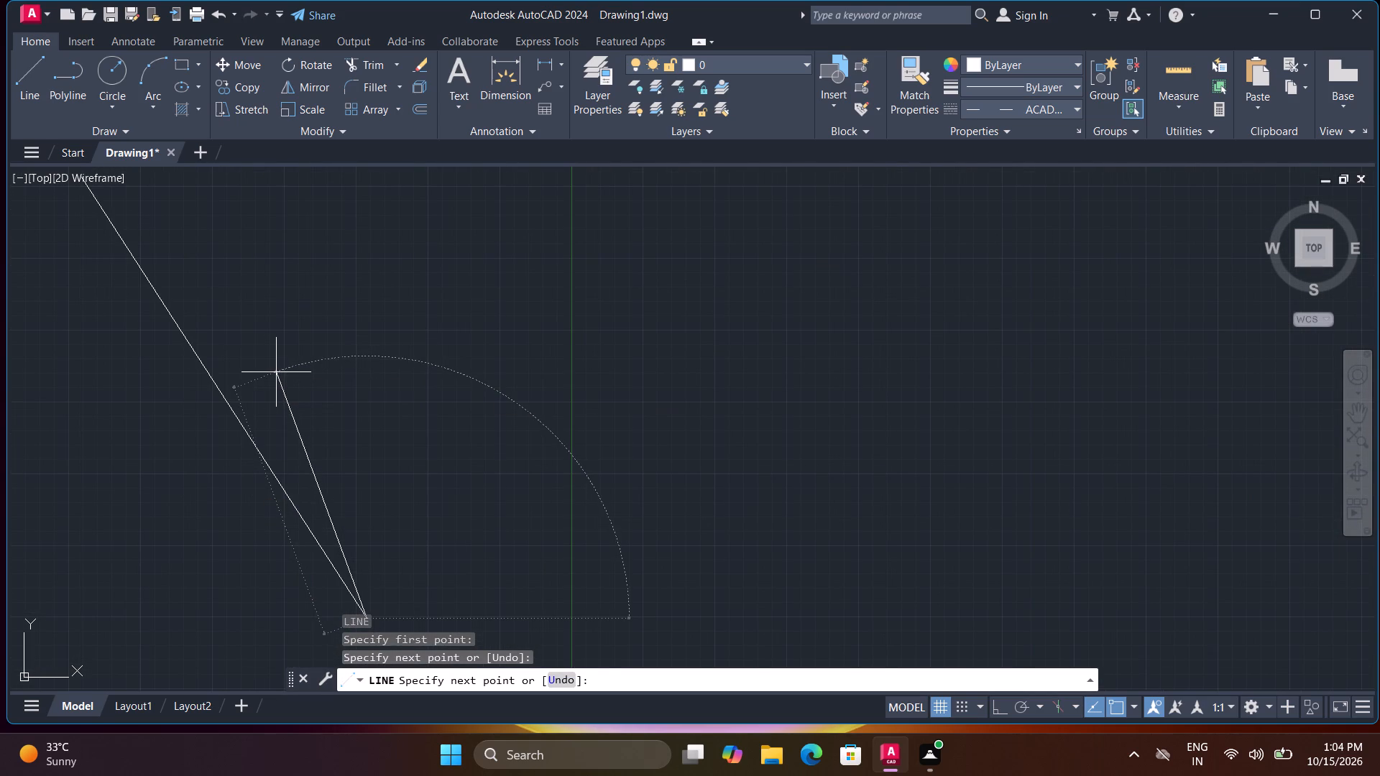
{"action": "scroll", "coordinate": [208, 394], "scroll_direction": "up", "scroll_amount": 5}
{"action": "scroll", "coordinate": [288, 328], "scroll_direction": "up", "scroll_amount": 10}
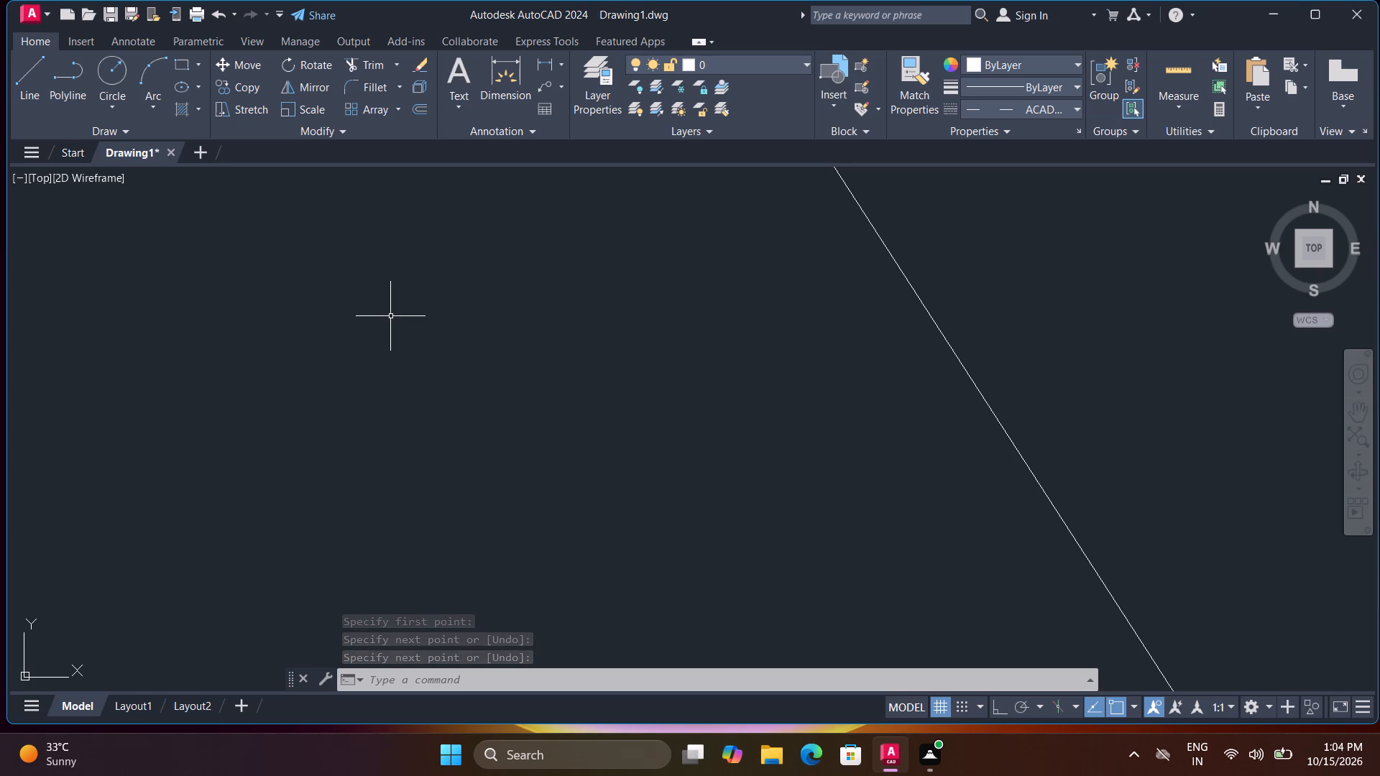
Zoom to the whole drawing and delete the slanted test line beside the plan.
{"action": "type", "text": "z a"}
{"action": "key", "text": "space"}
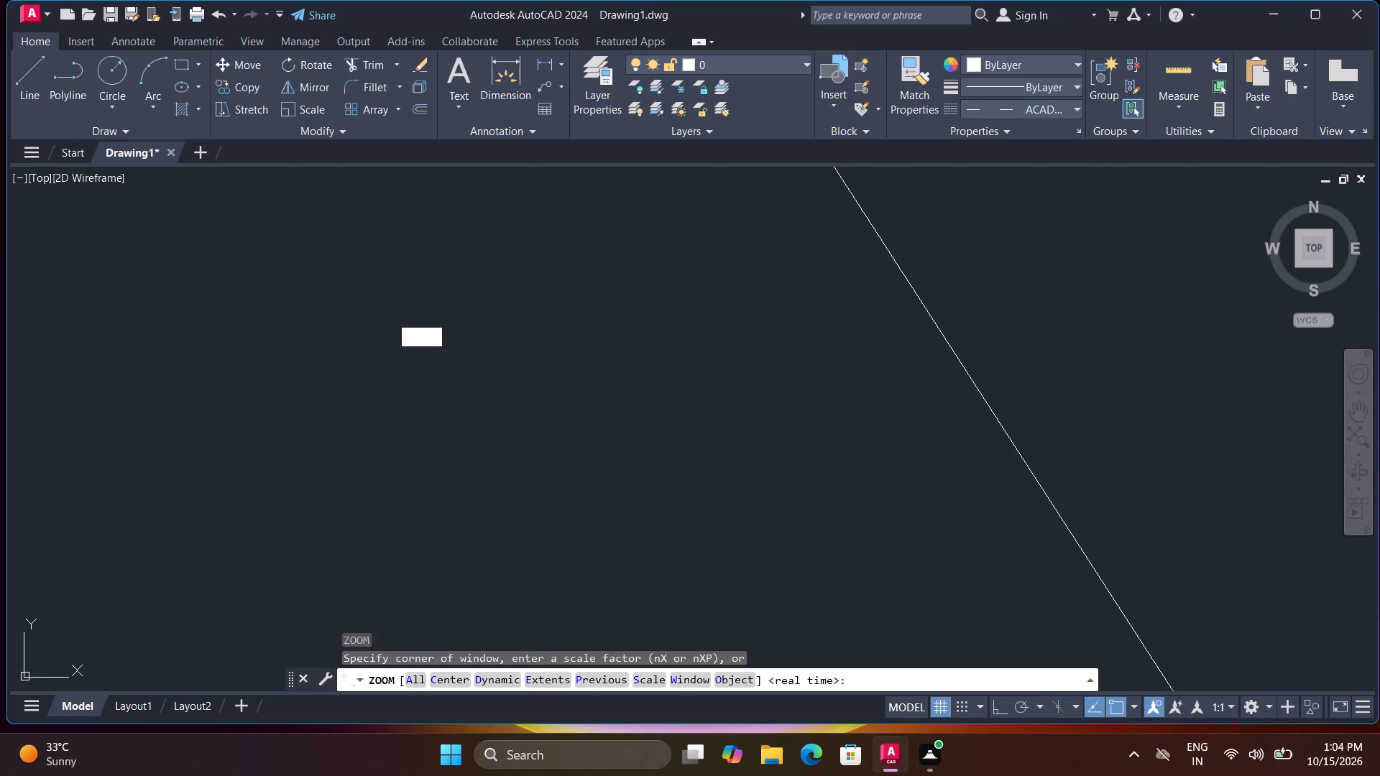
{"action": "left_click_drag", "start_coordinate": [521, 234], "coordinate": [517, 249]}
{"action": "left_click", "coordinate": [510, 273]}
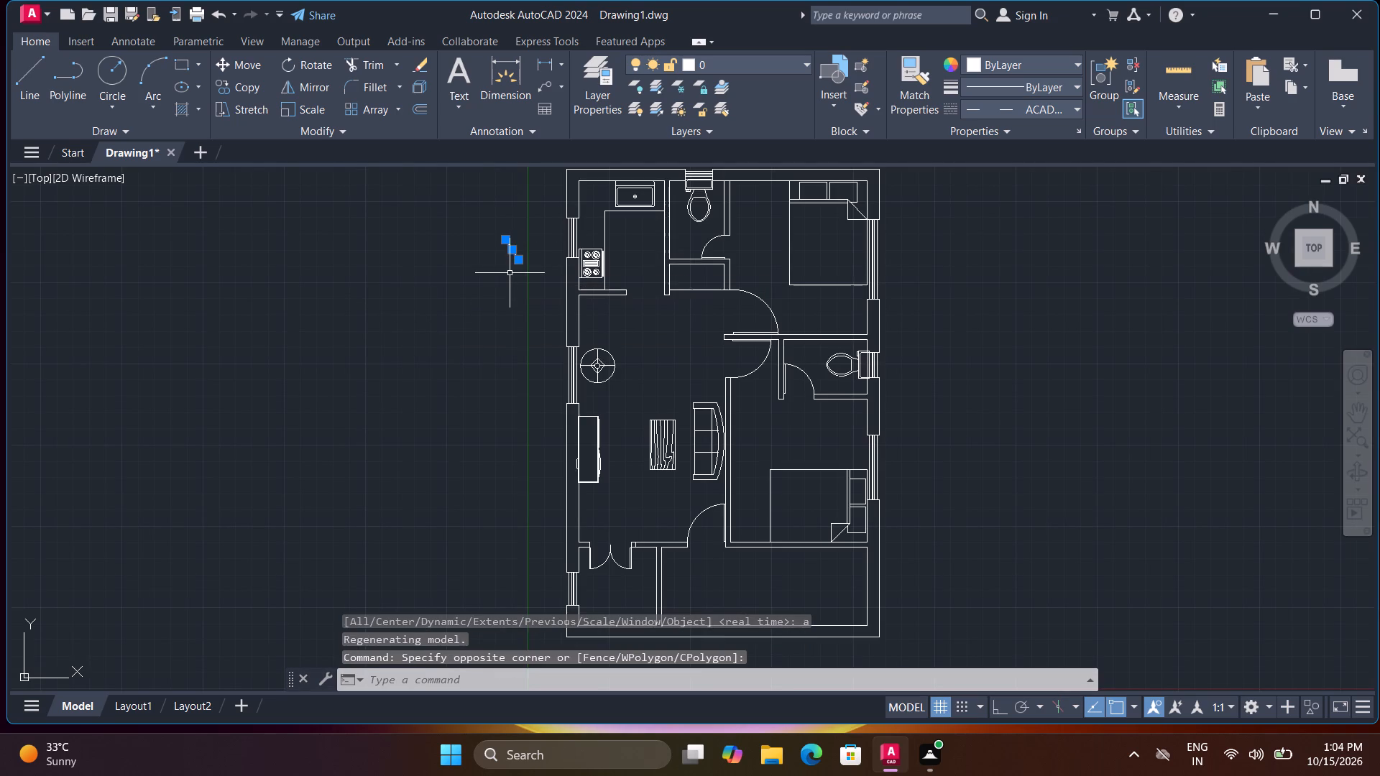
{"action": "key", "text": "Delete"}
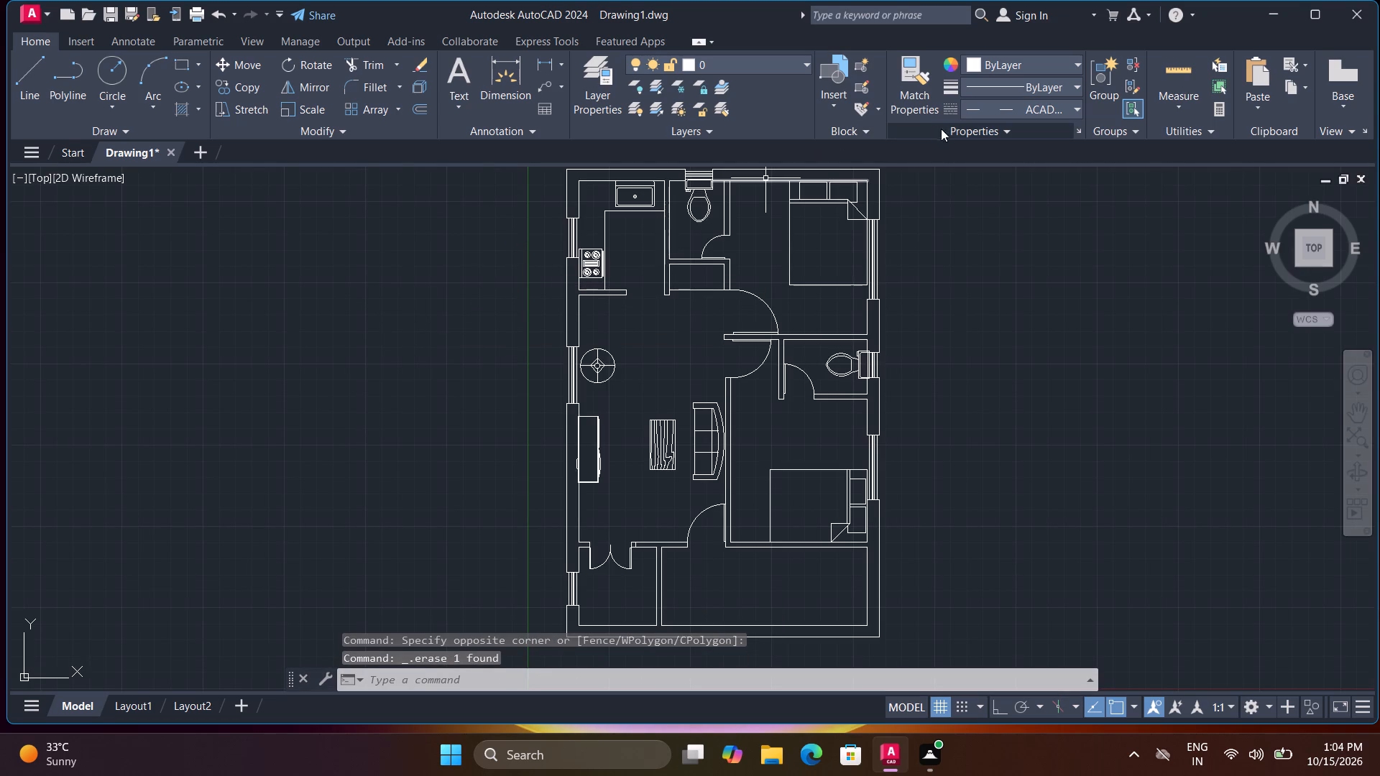
Inspect the default linetype and lineweight choices in the drawing's properties with nothing selected.
{"action": "left_click", "coordinate": [1076, 126]}
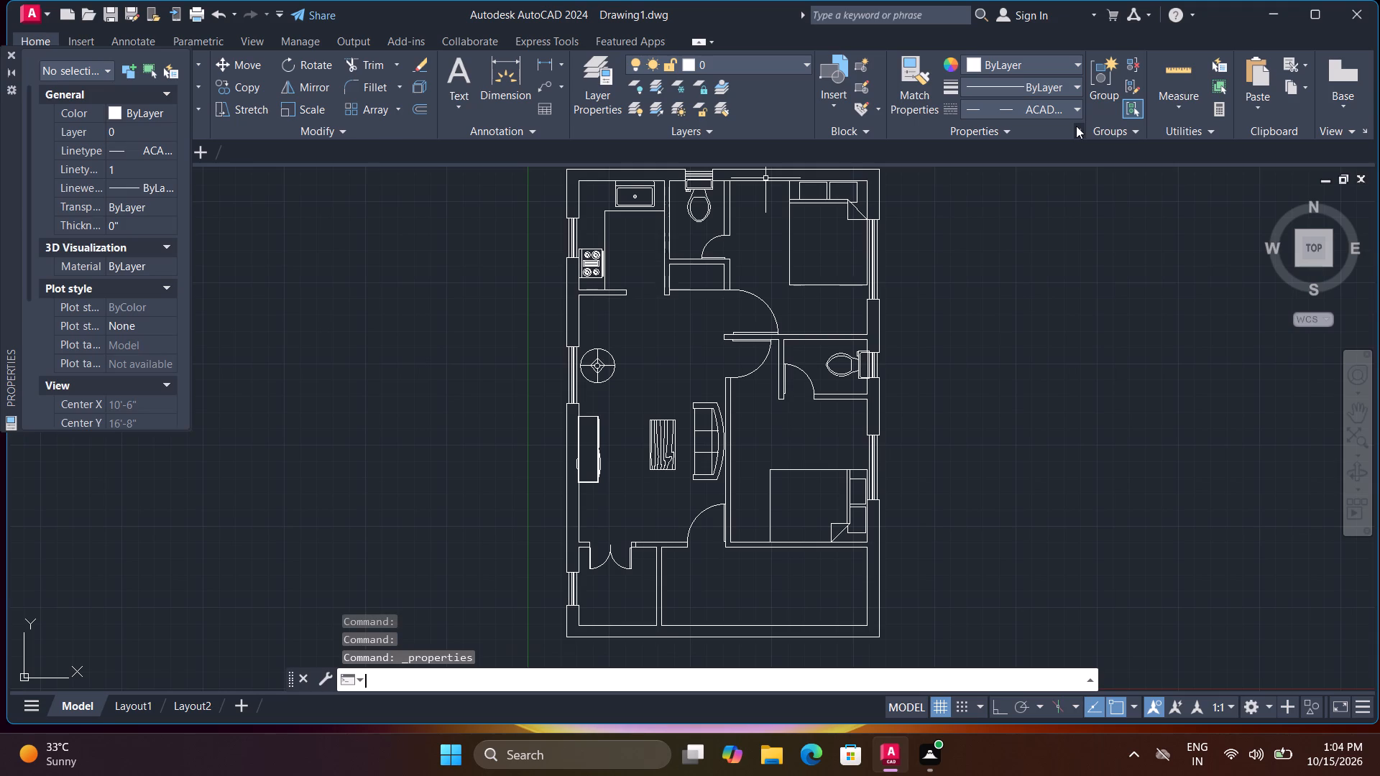
{"action": "left_click", "coordinate": [143, 154]}
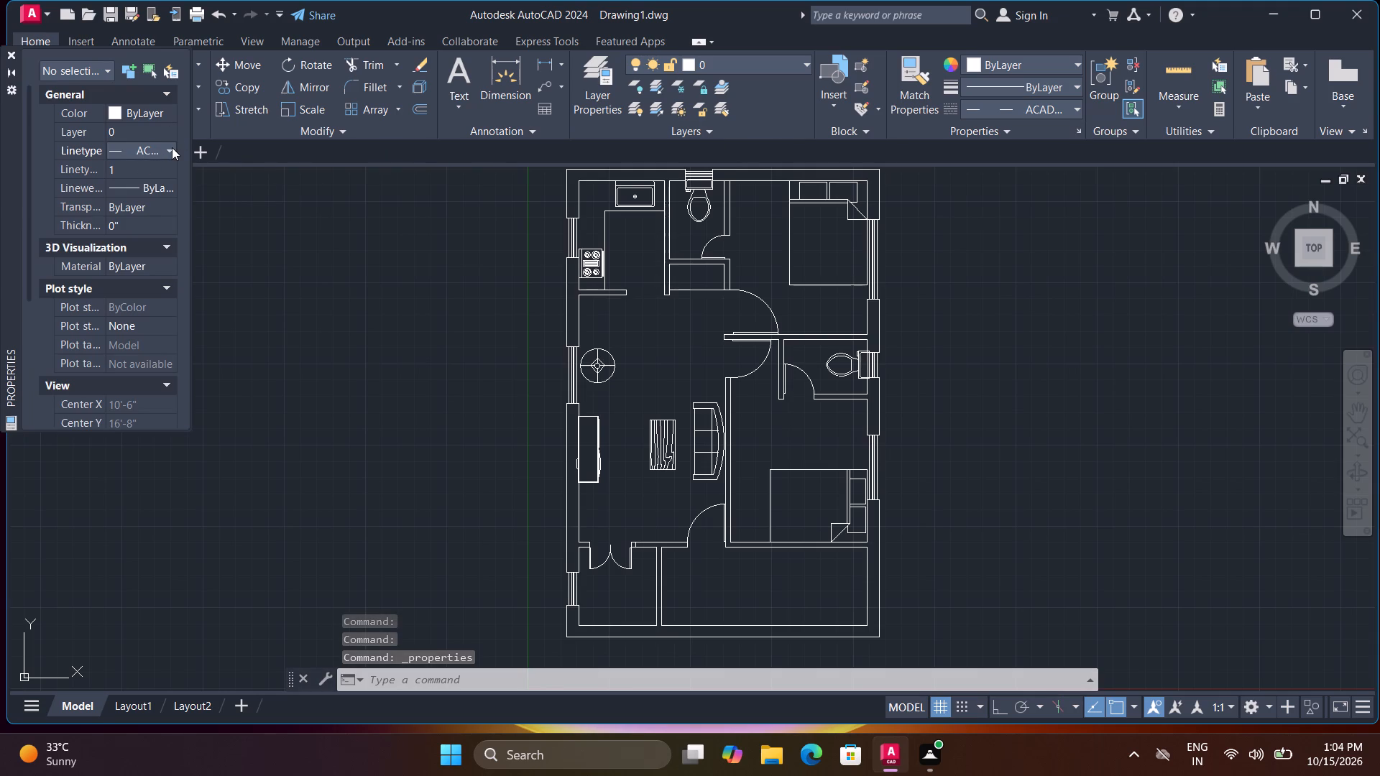
{"action": "left_click", "coordinate": [172, 147]}
{"action": "left_click", "coordinate": [172, 147]}
{"action": "left_click", "coordinate": [164, 183]}
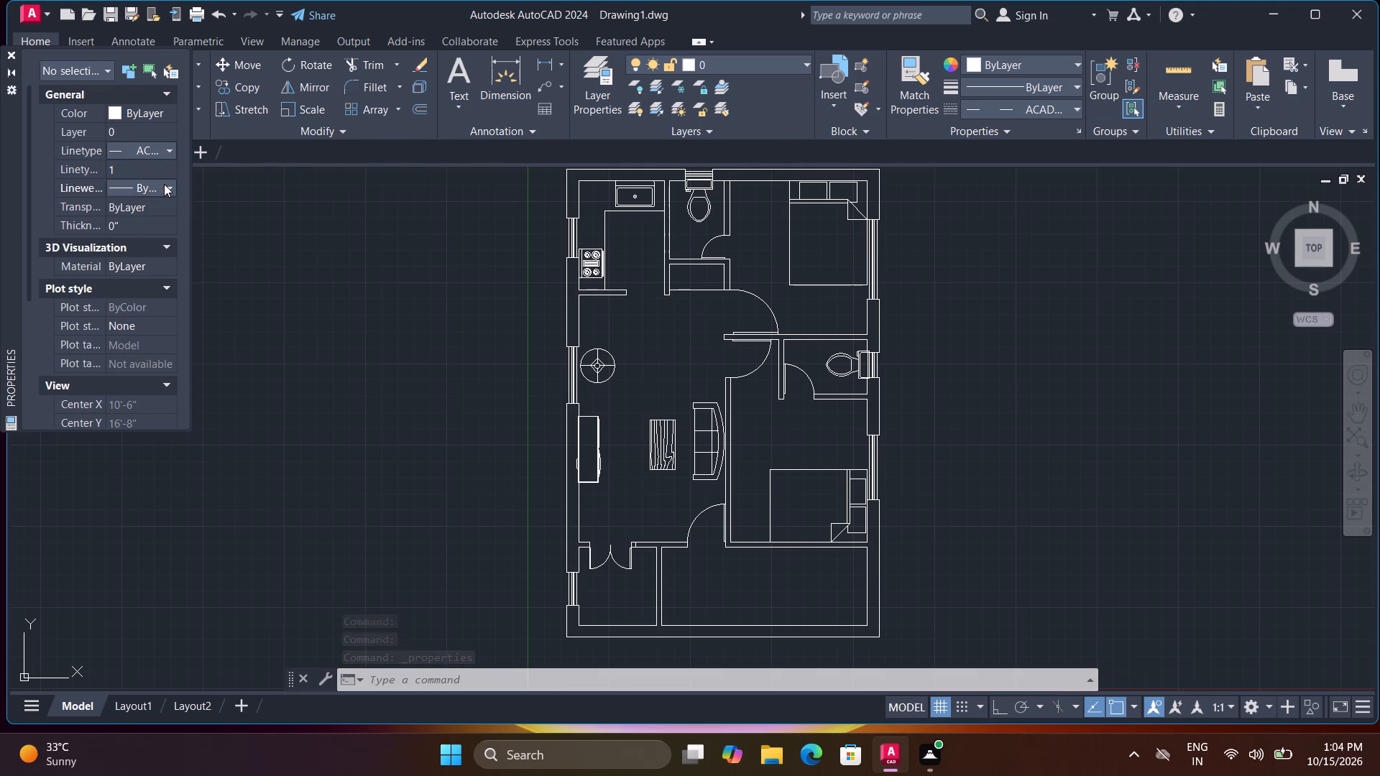
{"action": "left_click", "coordinate": [164, 185]}
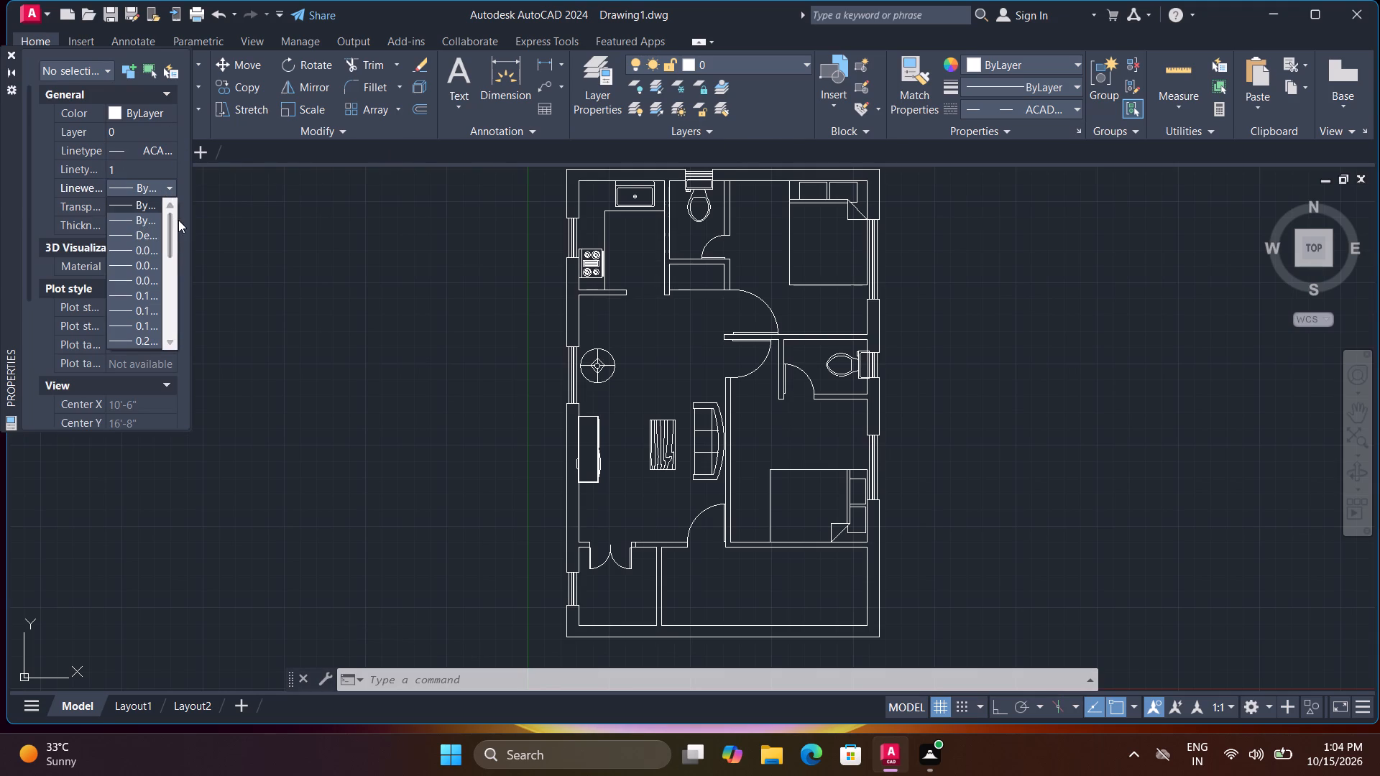
{"action": "left_click_drag", "start_coordinate": [178, 221], "coordinate": [170, 299]}
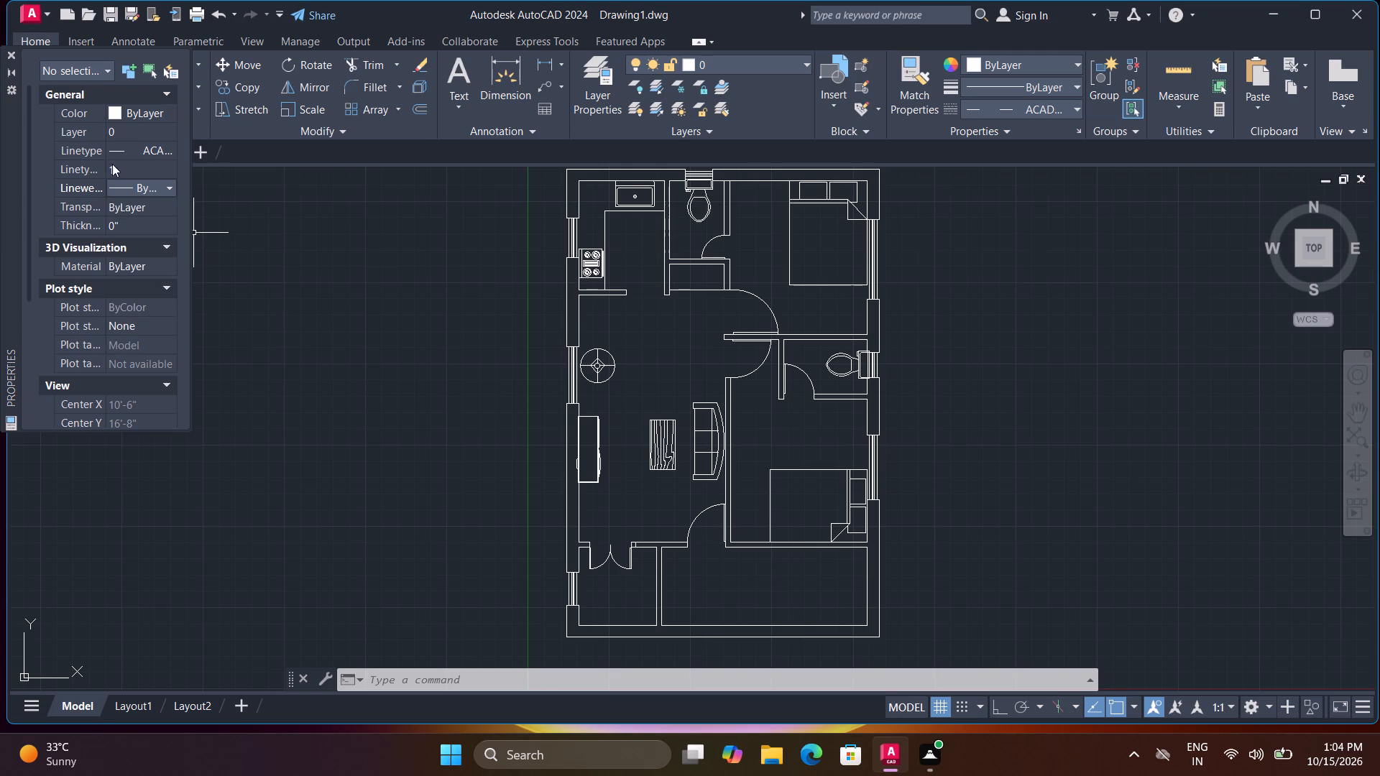
{"action": "left_click", "coordinate": [9, 54]}
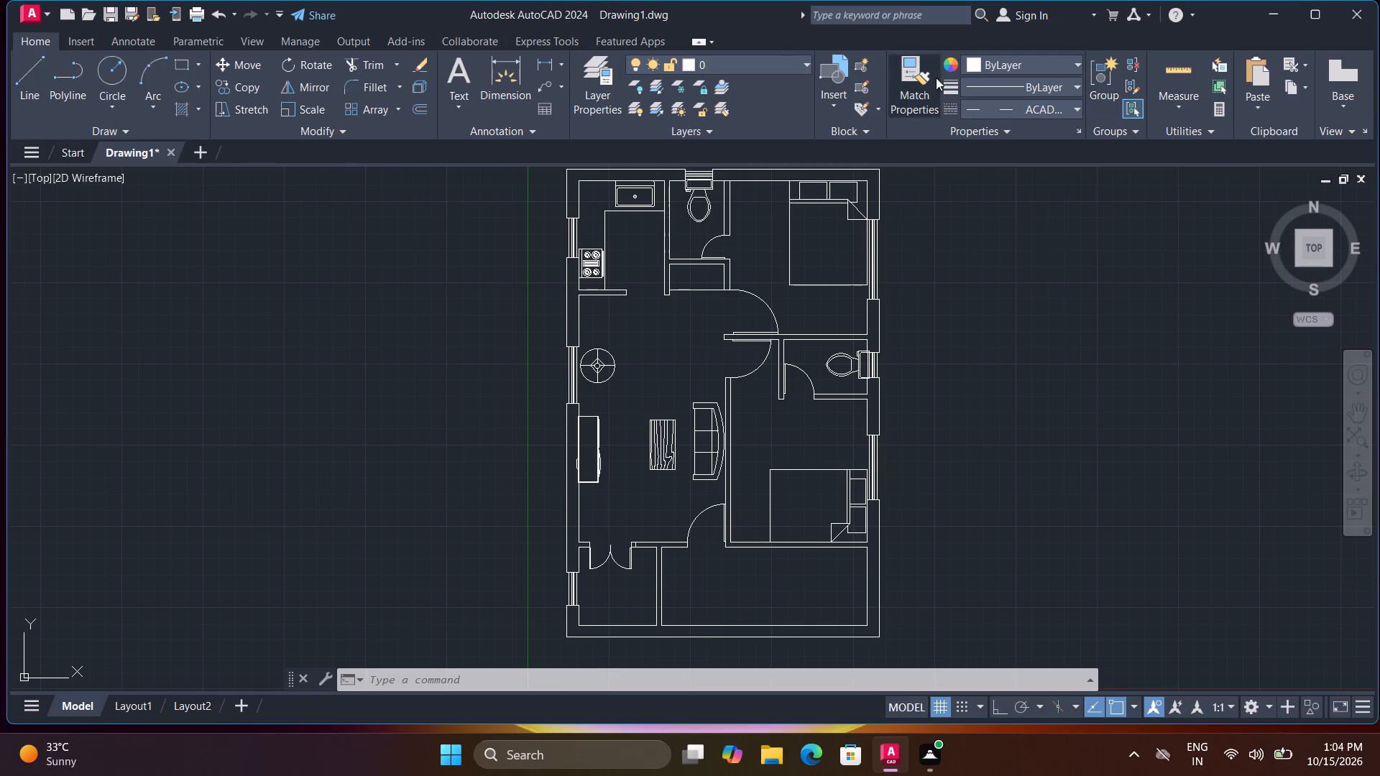
Select ACAD_ISO03W100 in the Linetype Manager and set it again as the current linetype.
{"action": "left_click", "coordinate": [1018, 113]}
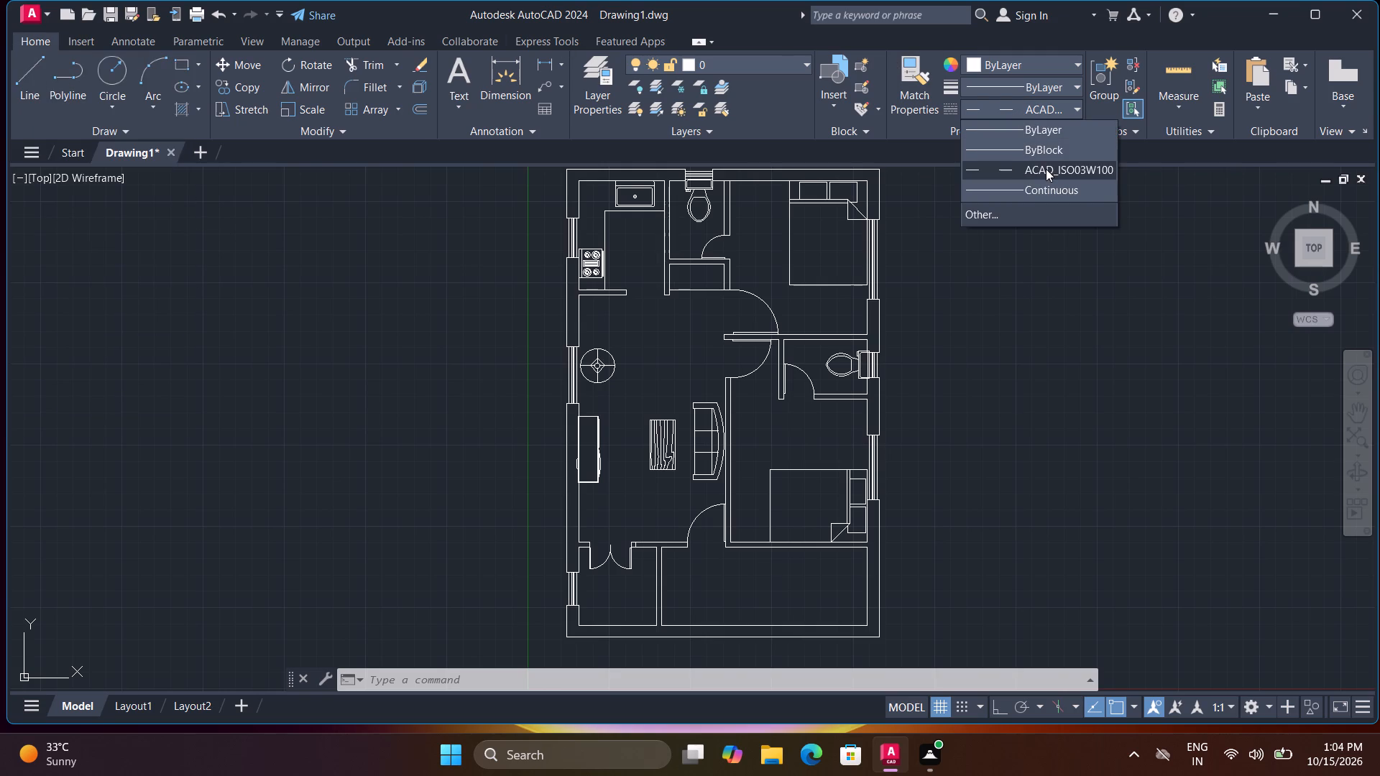
{"action": "left_click", "coordinate": [1034, 213]}
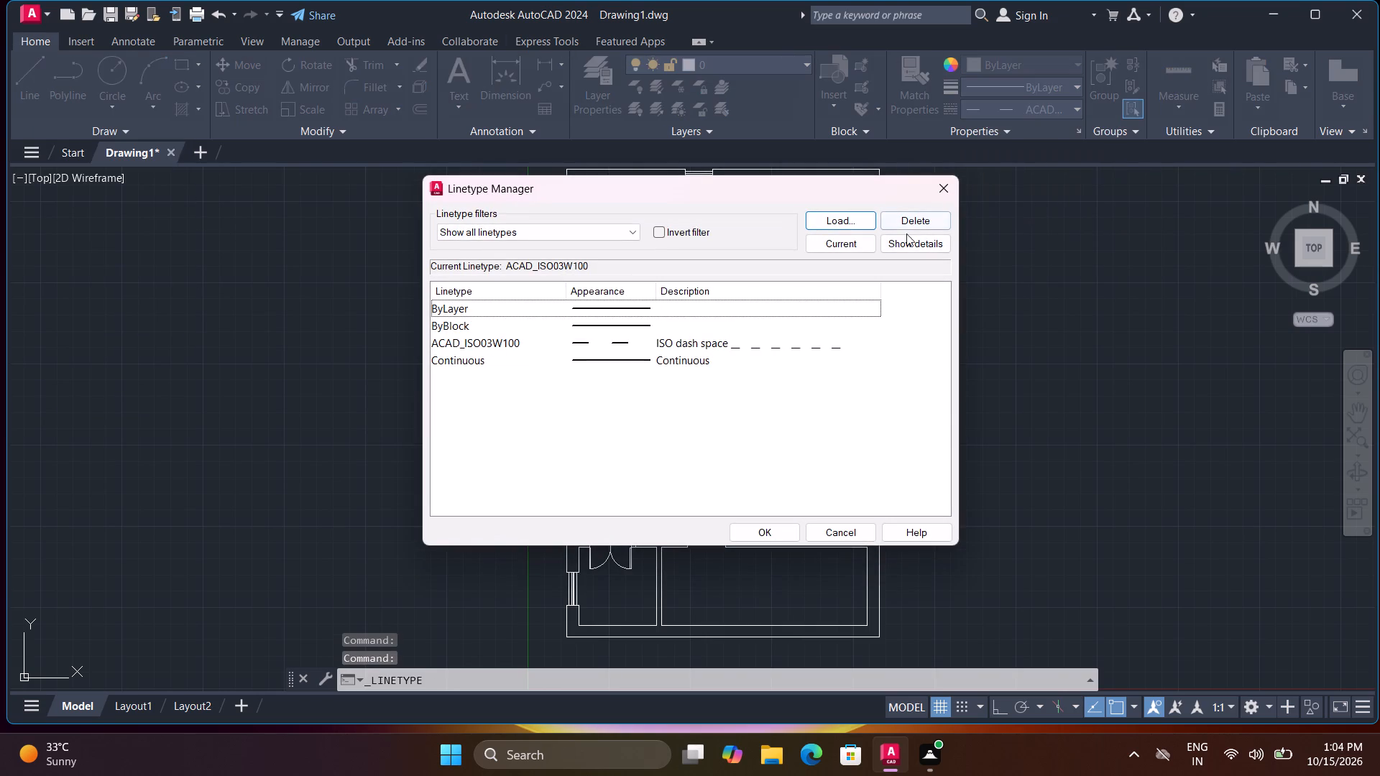
{"action": "left_click", "coordinate": [860, 248]}
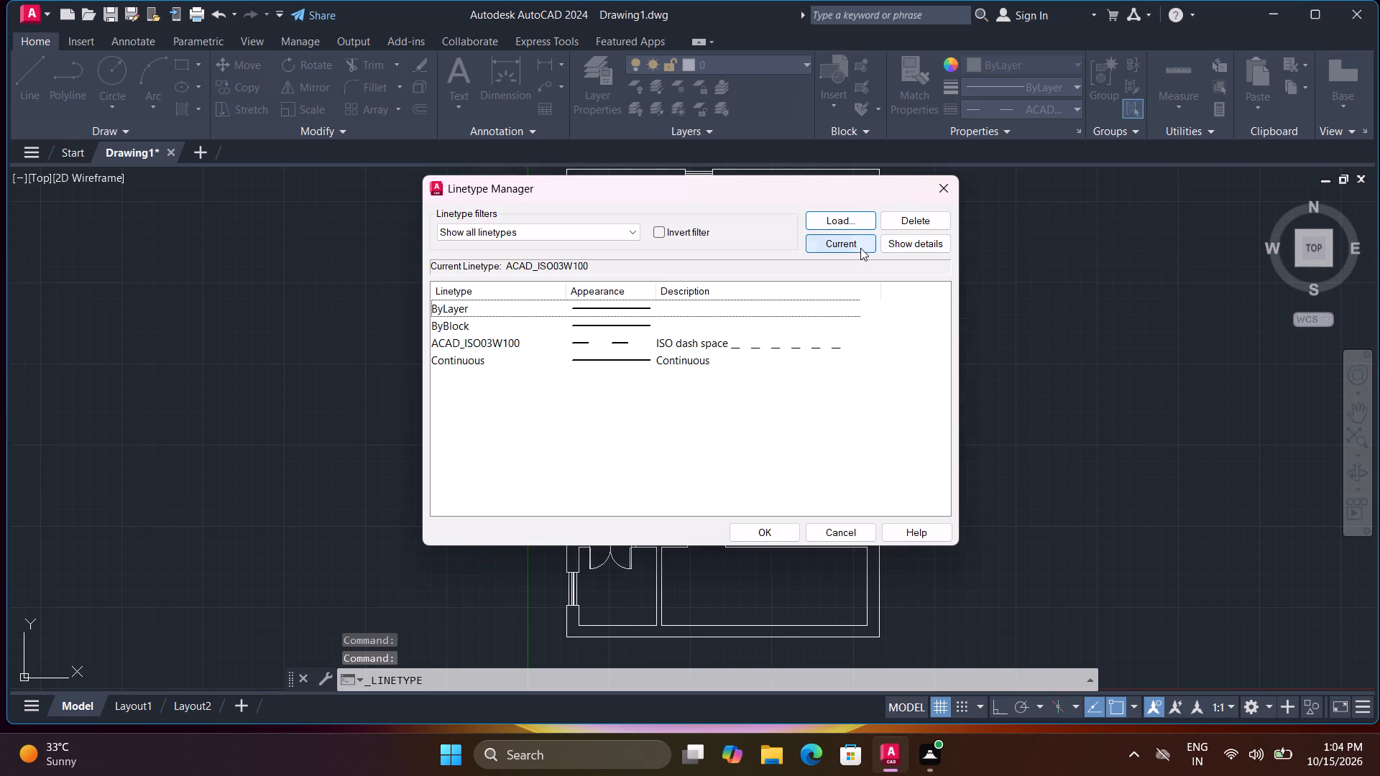
{"action": "left_click", "coordinate": [791, 405]}
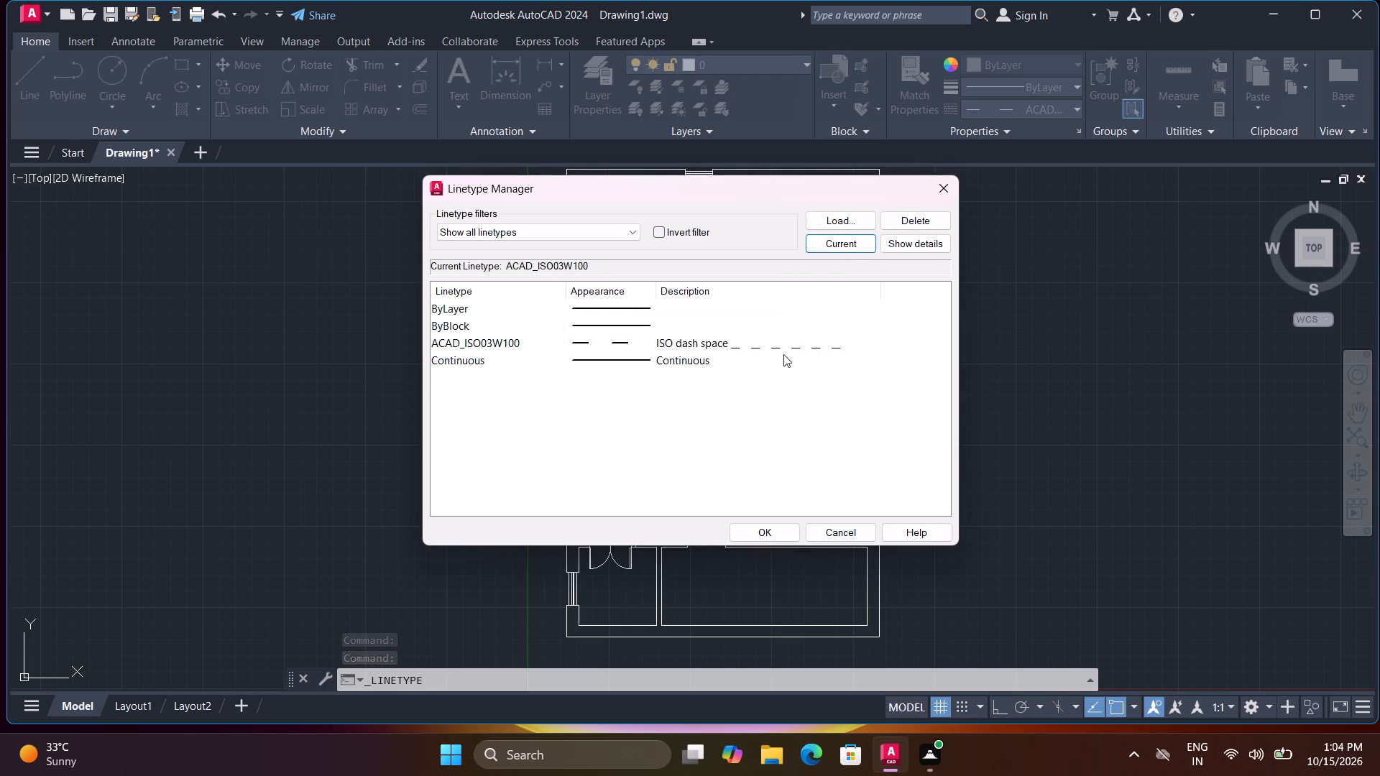
{"action": "left_click", "coordinate": [783, 342]}
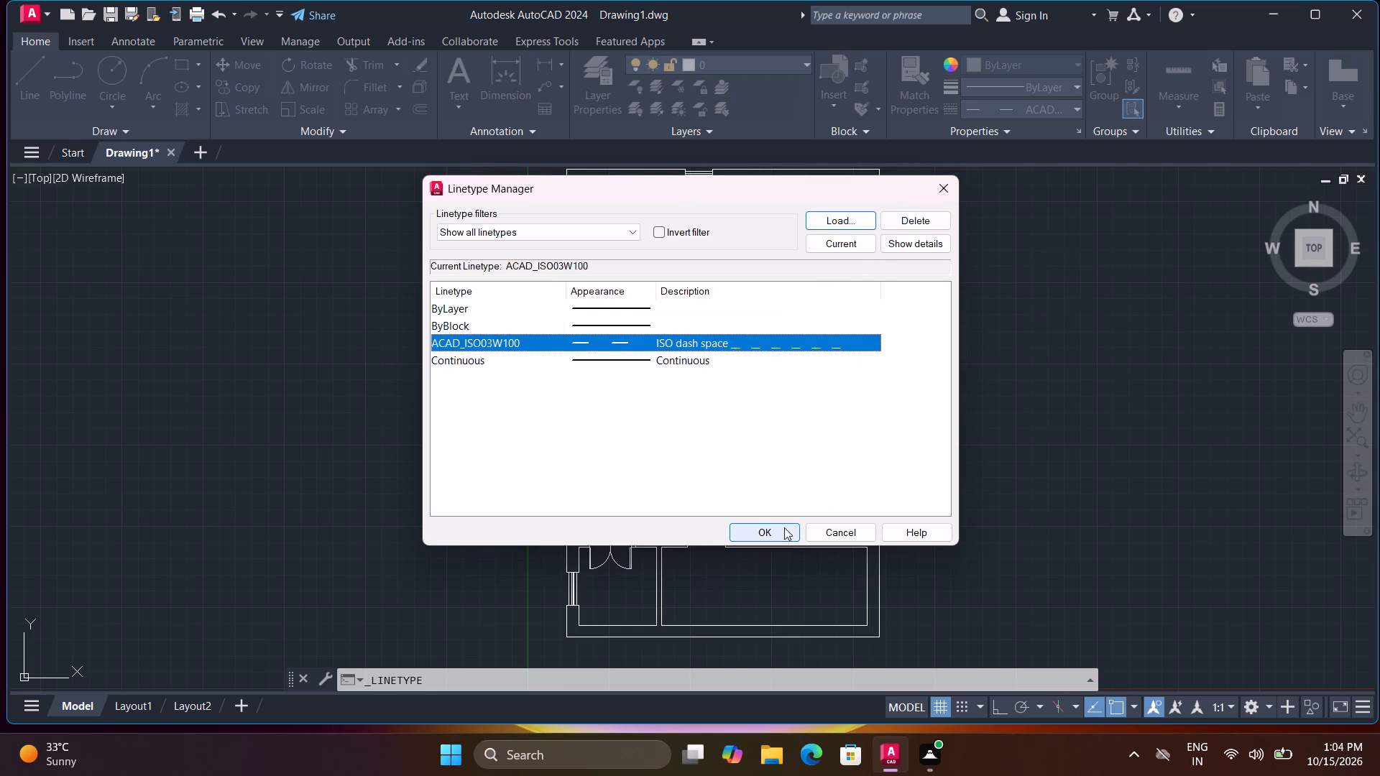
{"action": "left_click", "coordinate": [834, 240]}
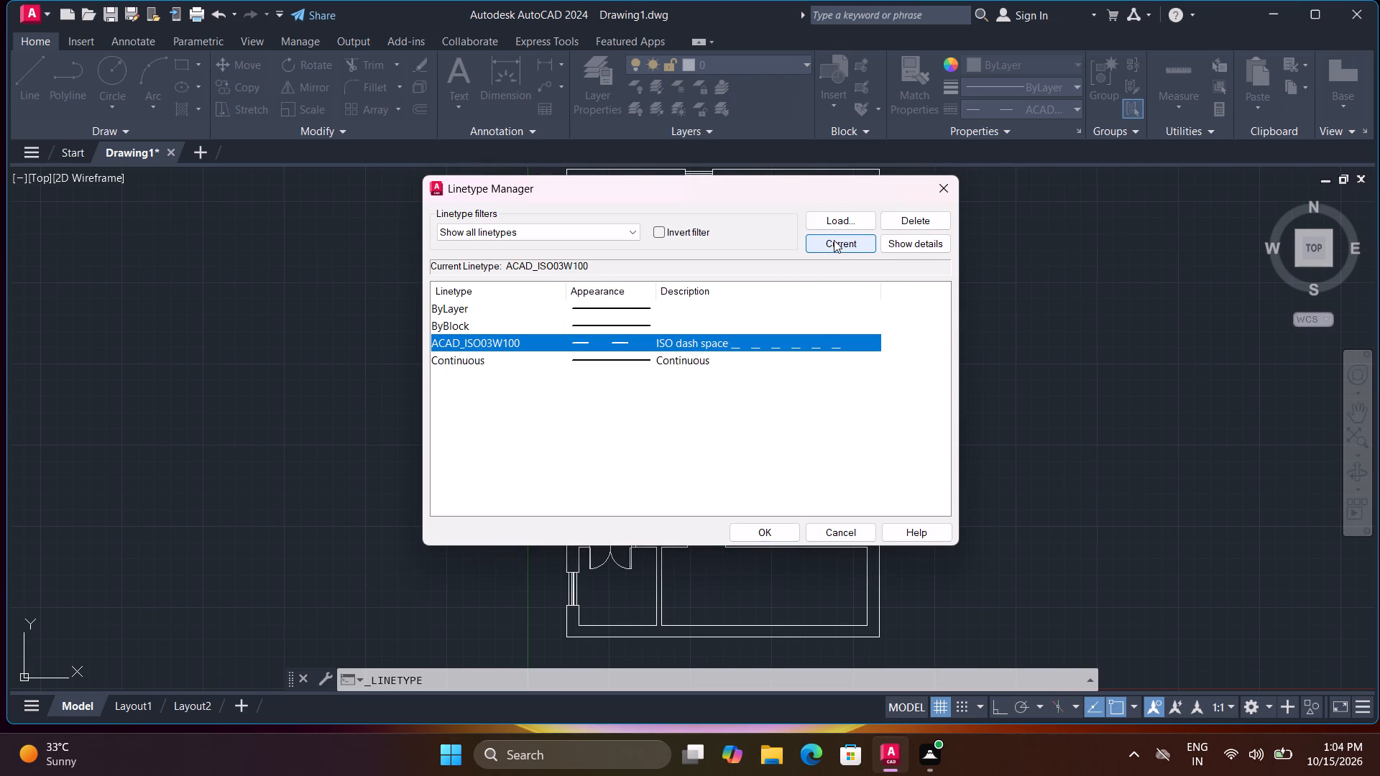
{"action": "left_click", "coordinate": [755, 530]}
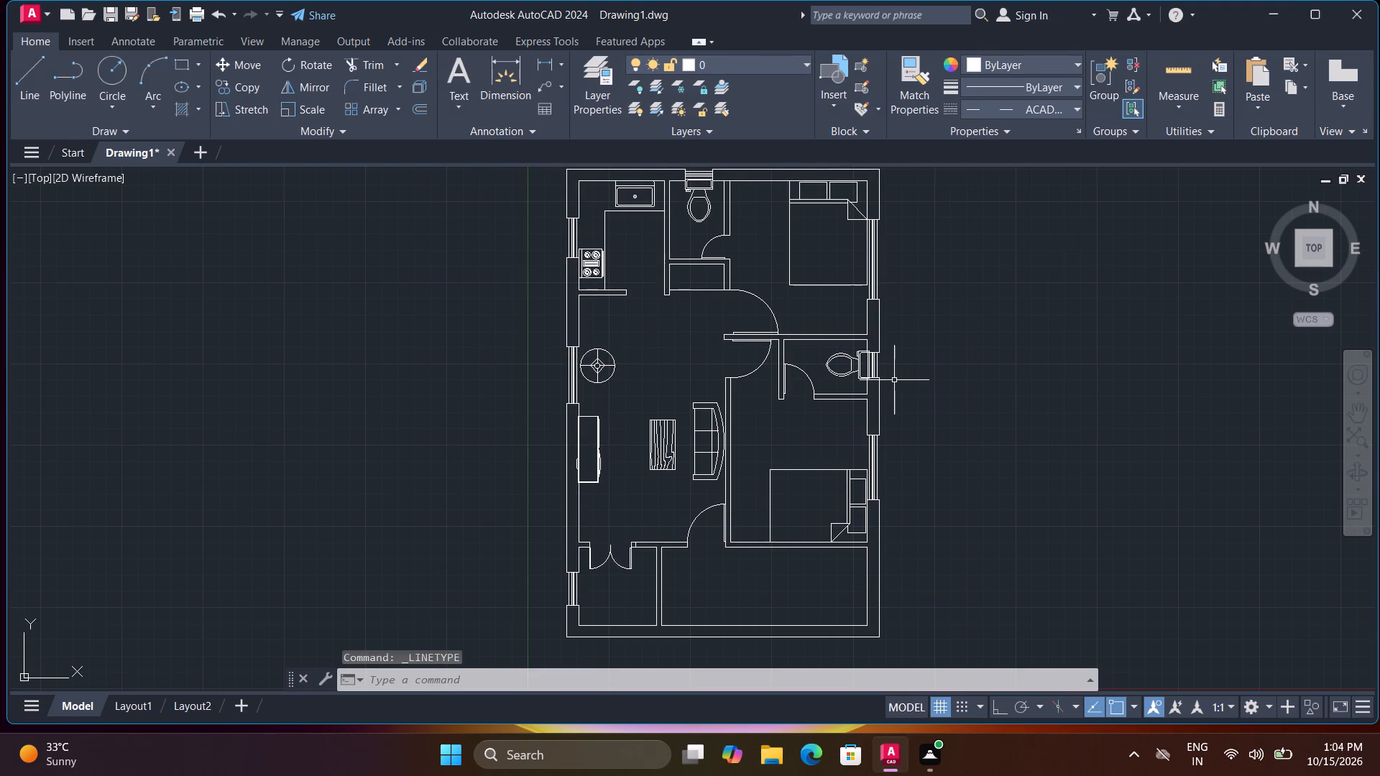
Draw a short slanted test line in the empty area east of the house plan.
{"action": "type", "text": "l"}
{"action": "key", "text": "space"}
{"action": "left_click_drag", "start_coordinate": [914, 368], "coordinate": [922, 373]}
{"action": "left_click", "coordinate": [970, 451]}
{"action": "key", "text": "space"}
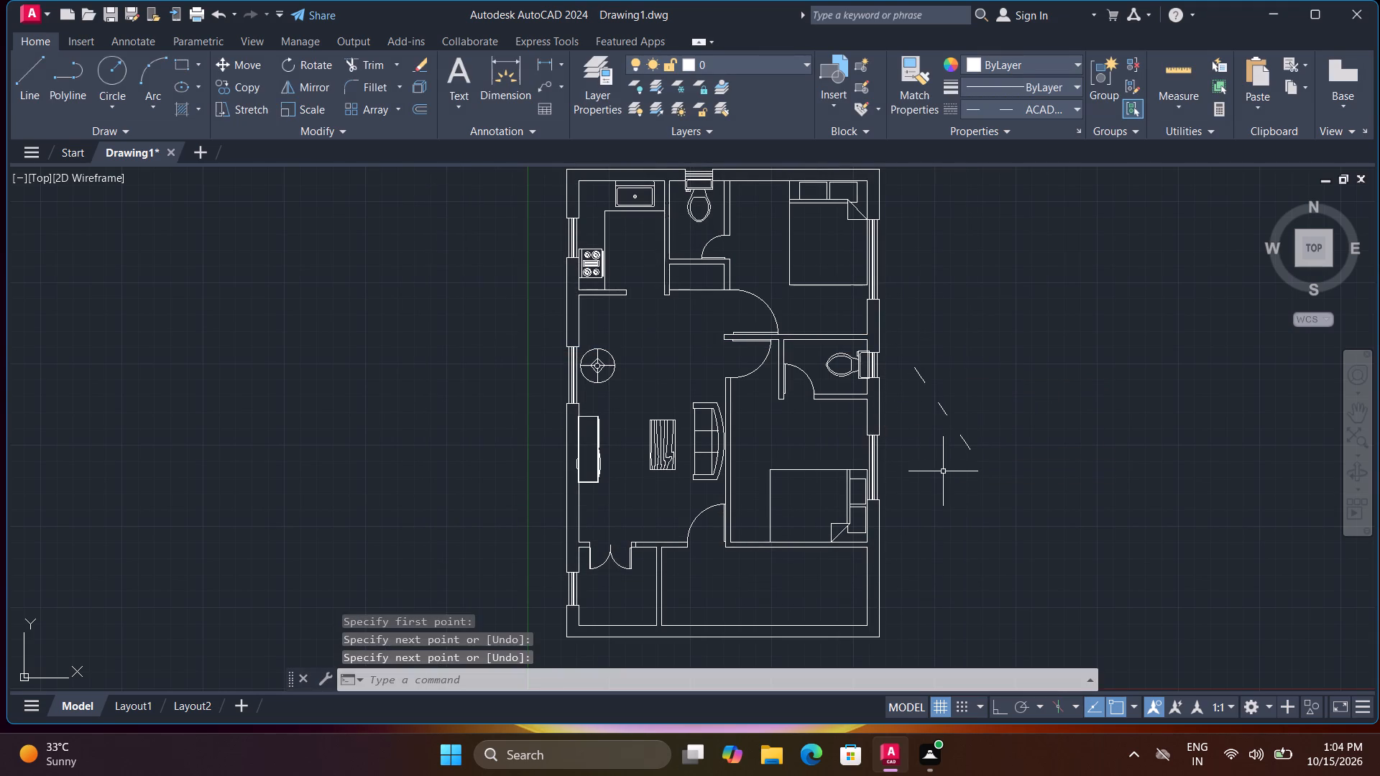
Draw a 2'-5" horizontal line across the kitchen opening between the lower corners of the bathroom-side wall and the short wall.
{"action": "key", "text": "space"}
{"action": "scroll", "coordinate": [681, 295], "scroll_direction": "up", "scroll_amount": 3}
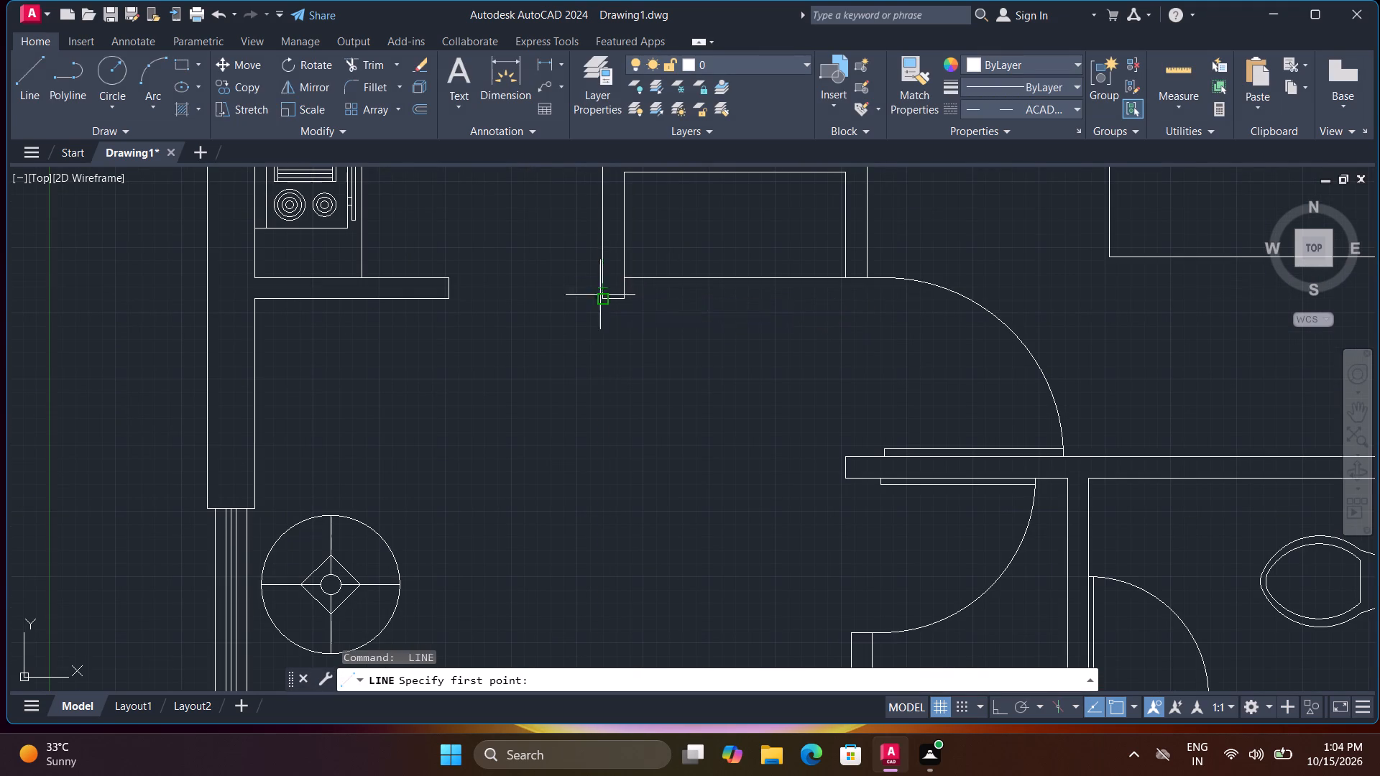
{"action": "left_click", "coordinate": [600, 302]}
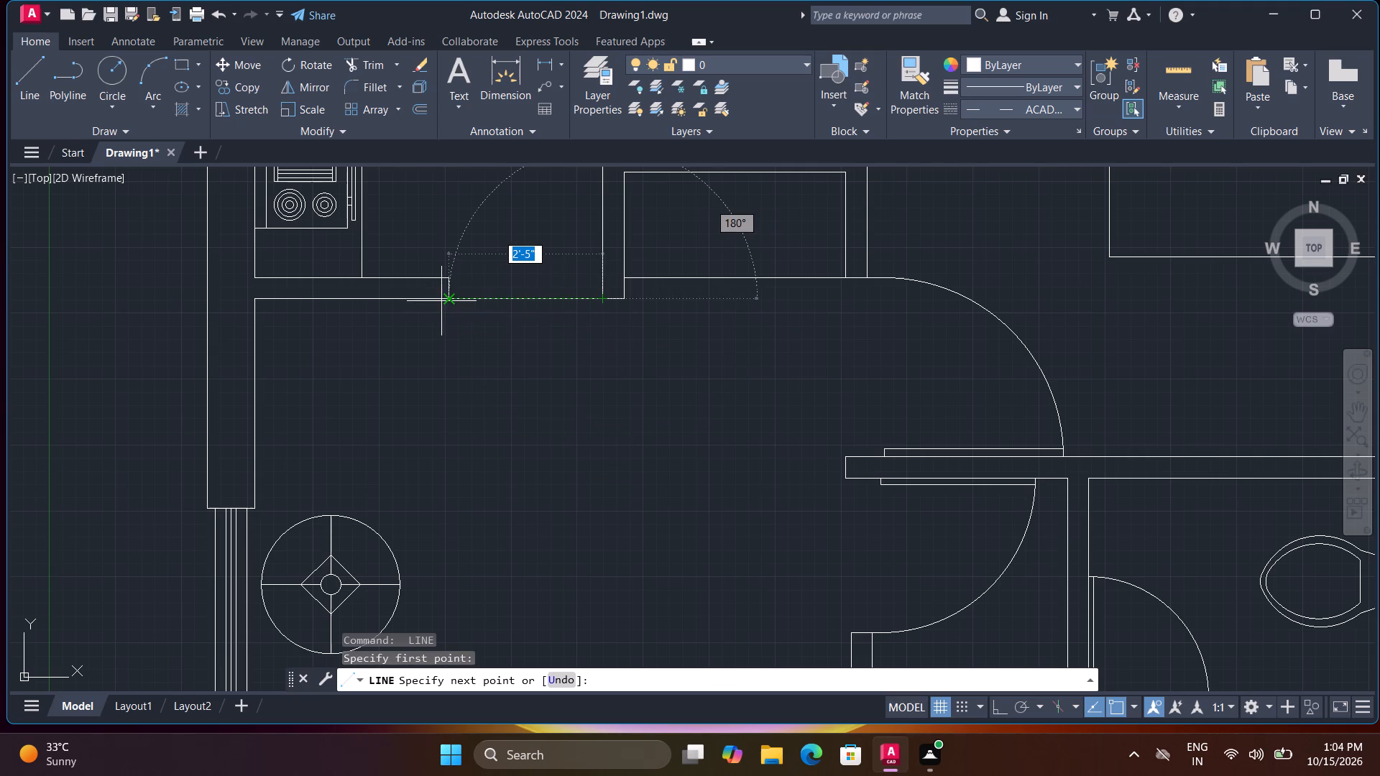
{"action": "left_click", "coordinate": [446, 301]}
{"action": "key", "text": "space"}
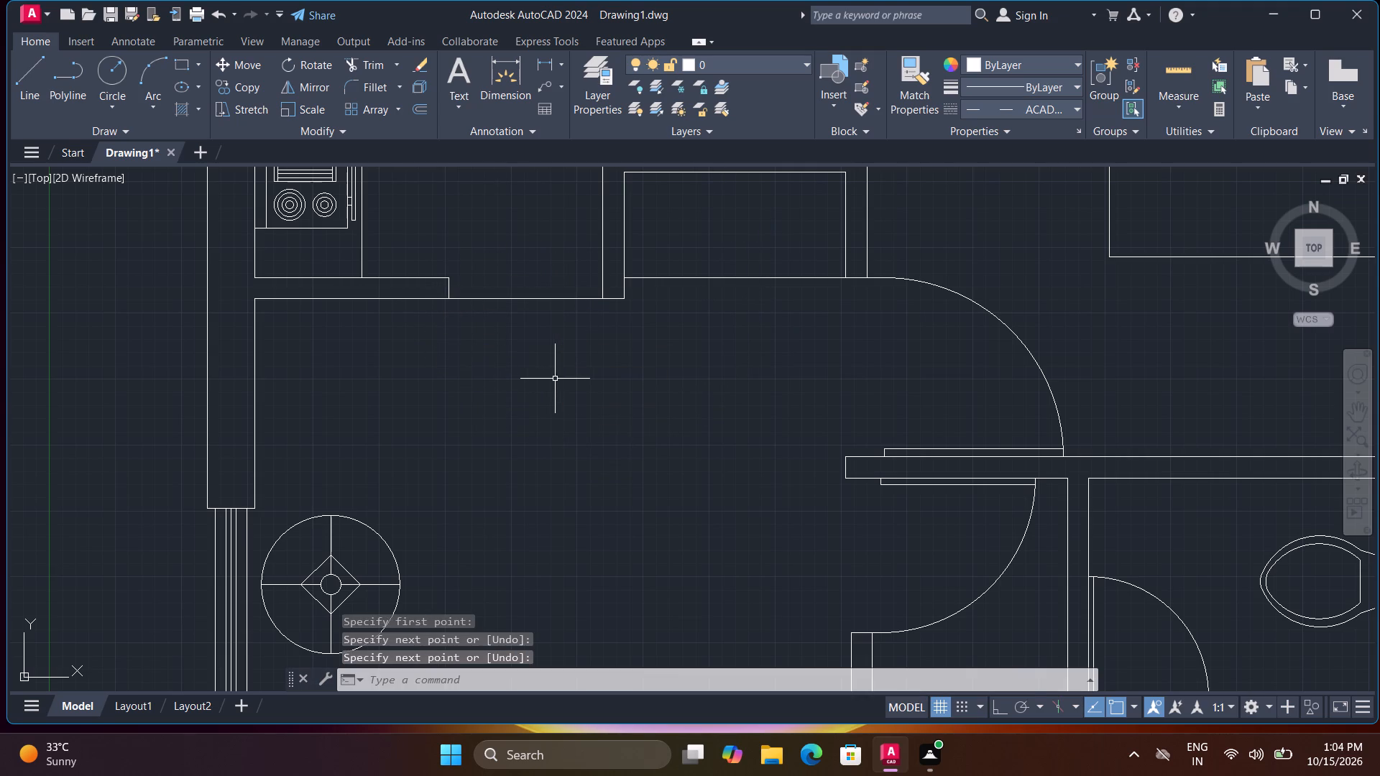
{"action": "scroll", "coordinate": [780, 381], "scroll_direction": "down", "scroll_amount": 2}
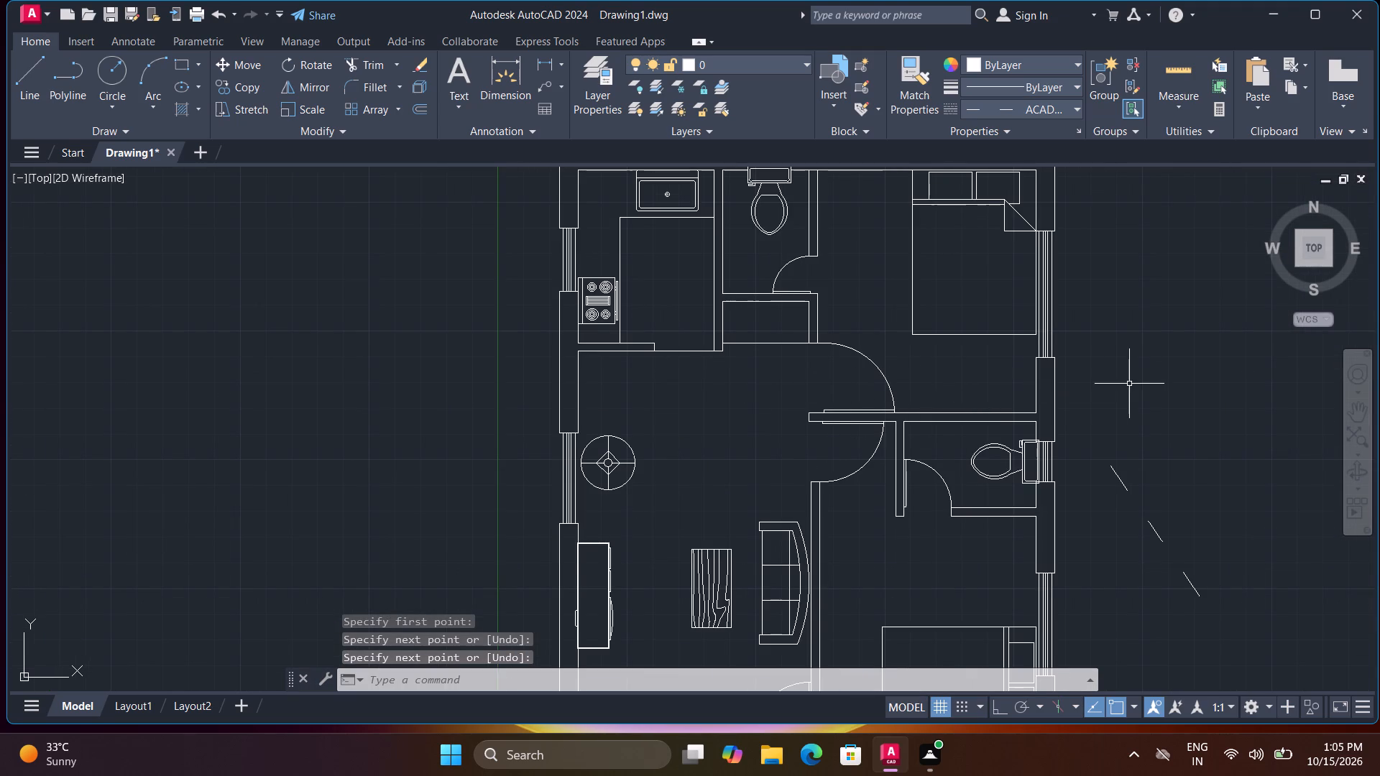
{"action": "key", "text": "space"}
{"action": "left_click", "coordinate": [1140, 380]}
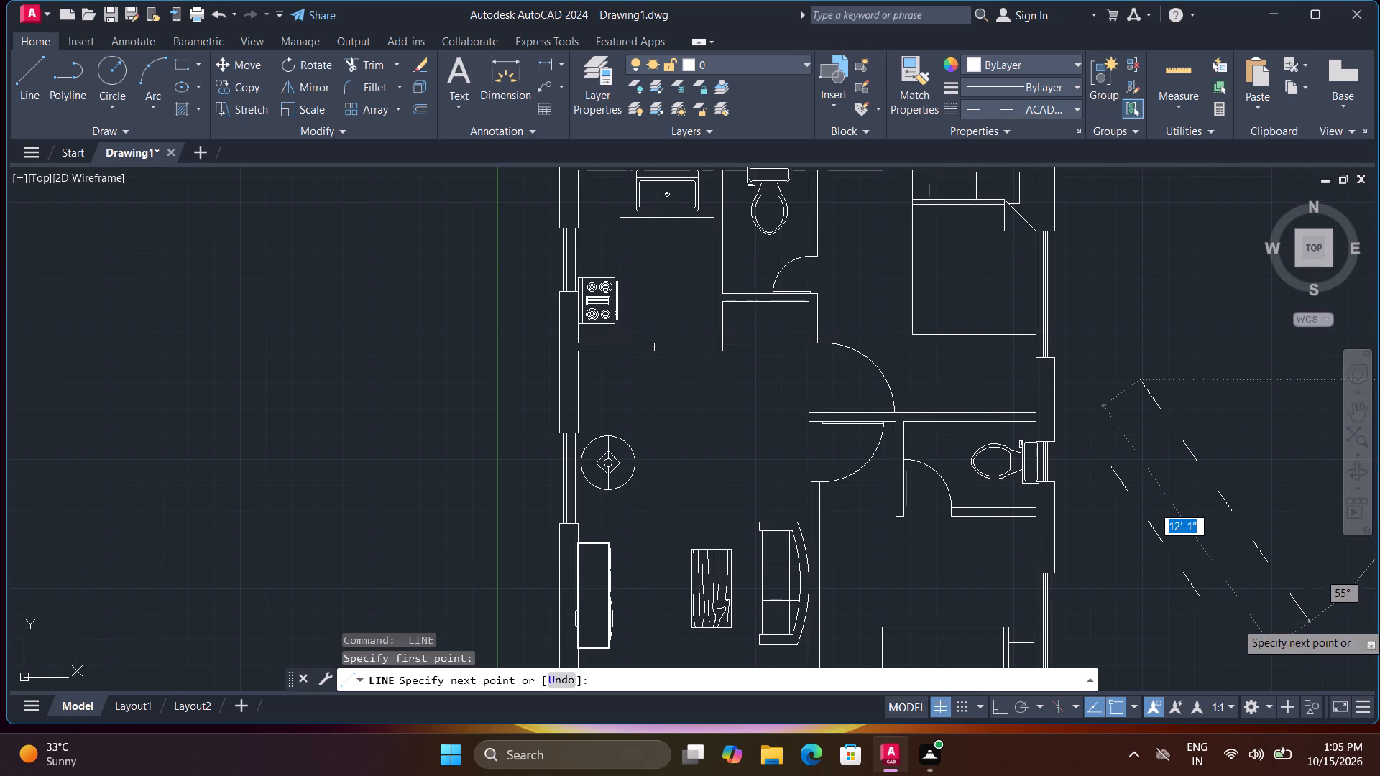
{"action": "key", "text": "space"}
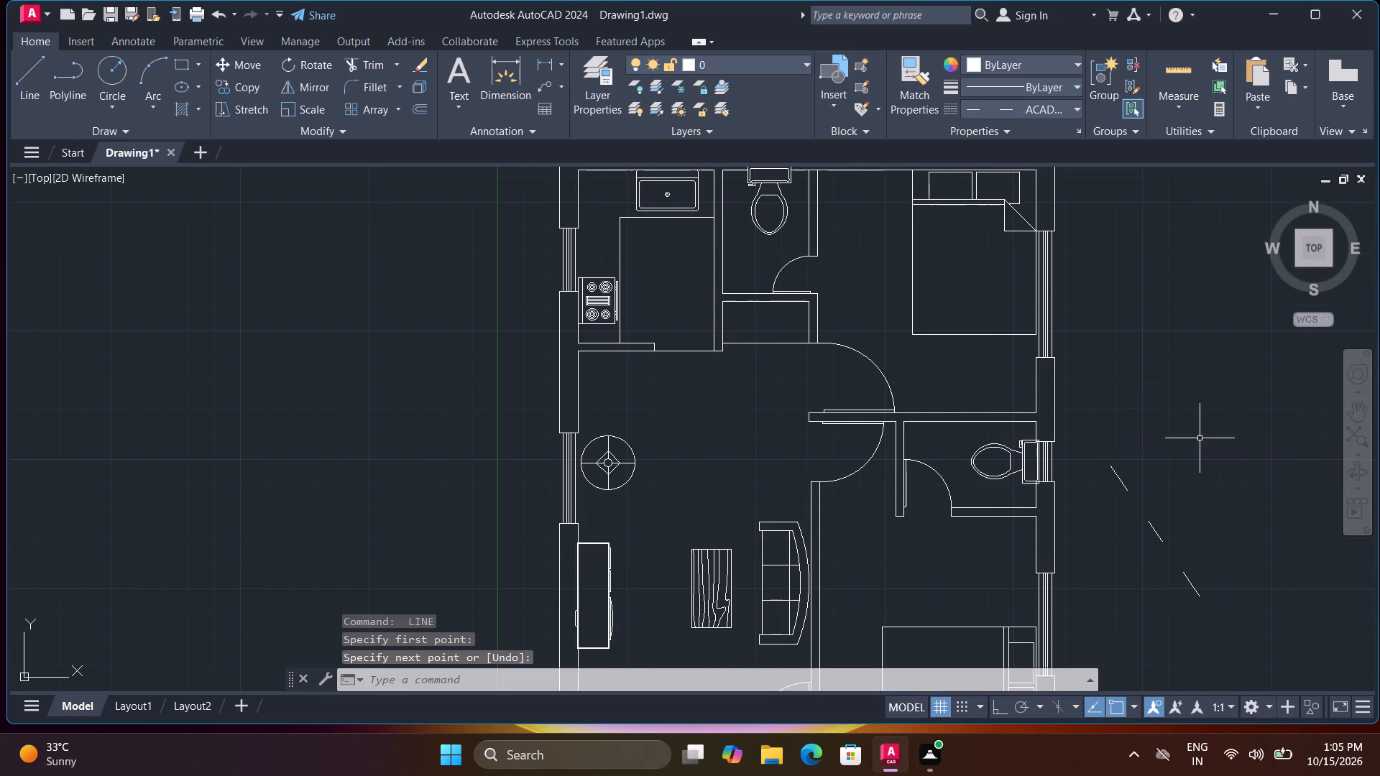
Draw a 2'-5" horizontal line across the kitchen opening from the short wall's upper end corner to the bathroom-side wall.
{"action": "key", "text": "space"}
{"action": "scroll", "coordinate": [648, 326], "scroll_direction": "up", "scroll_amount": 4}
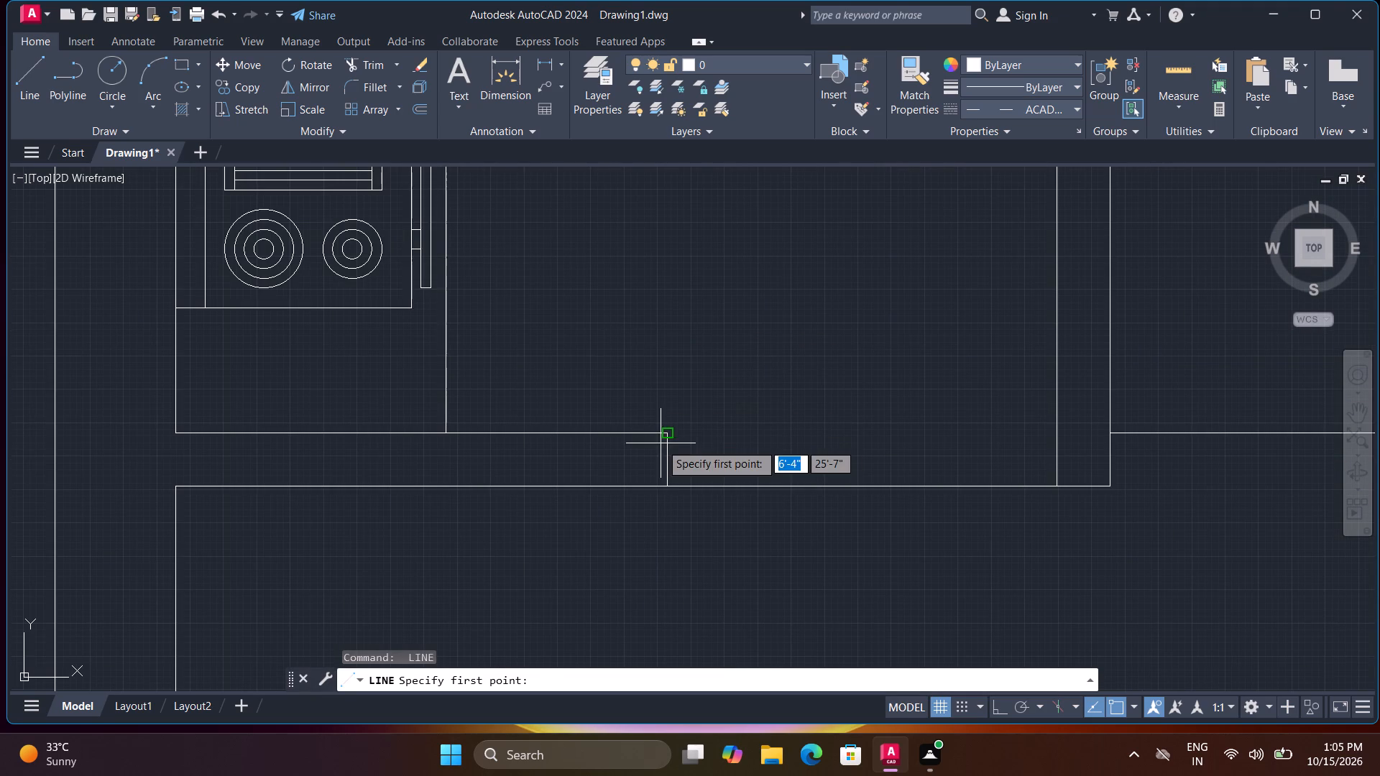
{"action": "left_click_drag", "start_coordinate": [667, 437], "coordinate": [675, 436]}
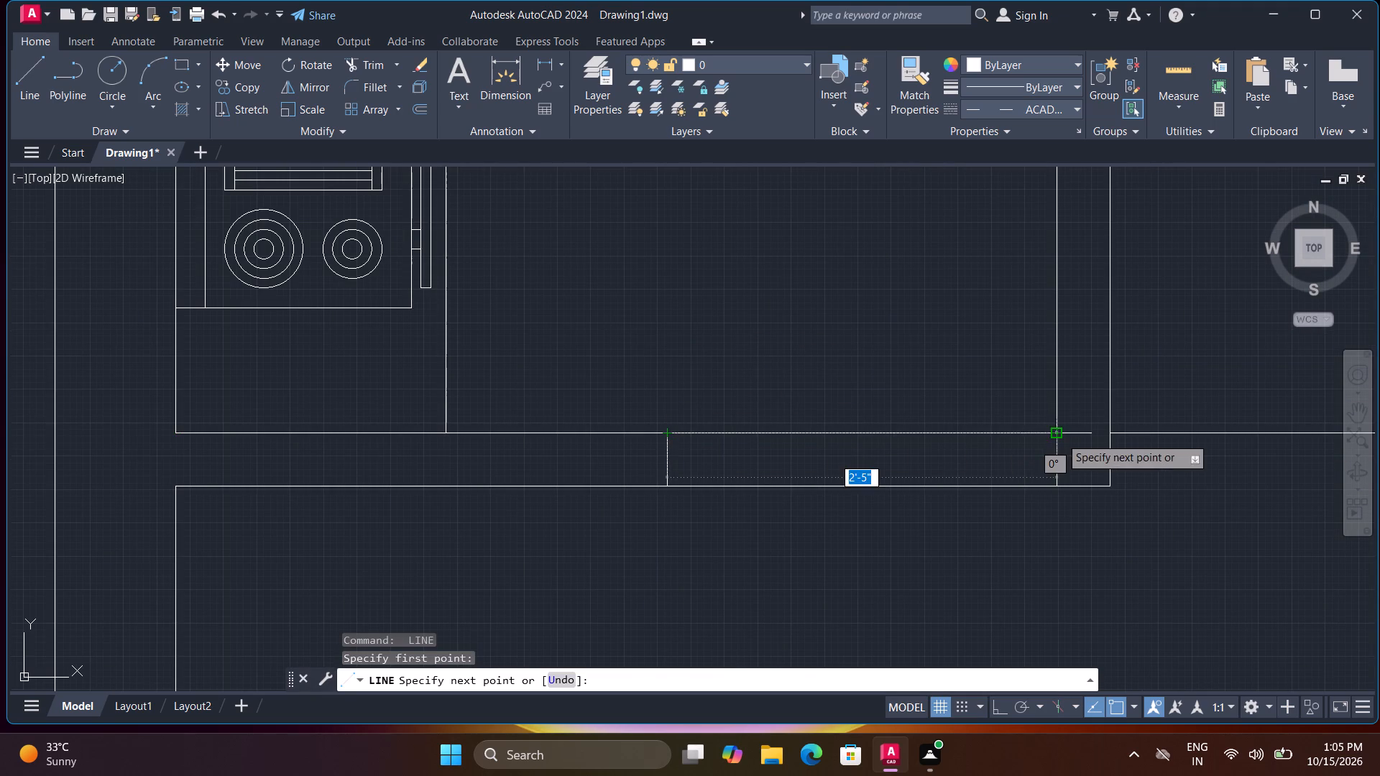
{"action": "left_click", "coordinate": [1060, 437]}
{"action": "scroll", "coordinate": [1061, 442], "scroll_direction": "down", "scroll_amount": 2}
{"action": "key", "text": "space"}
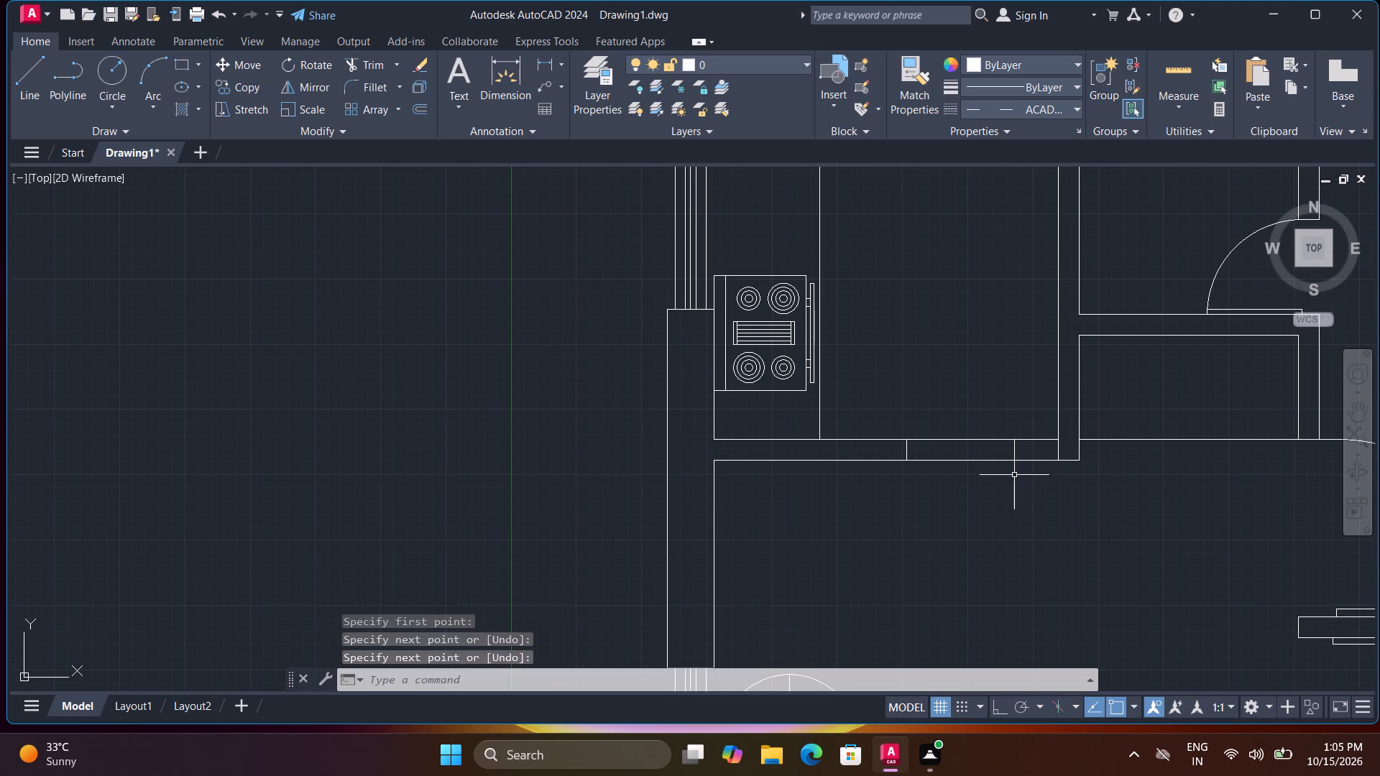
Set the current linetype scale to 4 in the drawing's properties with nothing selected.
{"action": "scroll", "coordinate": [1014, 474], "scroll_direction": "up", "scroll_amount": 2}
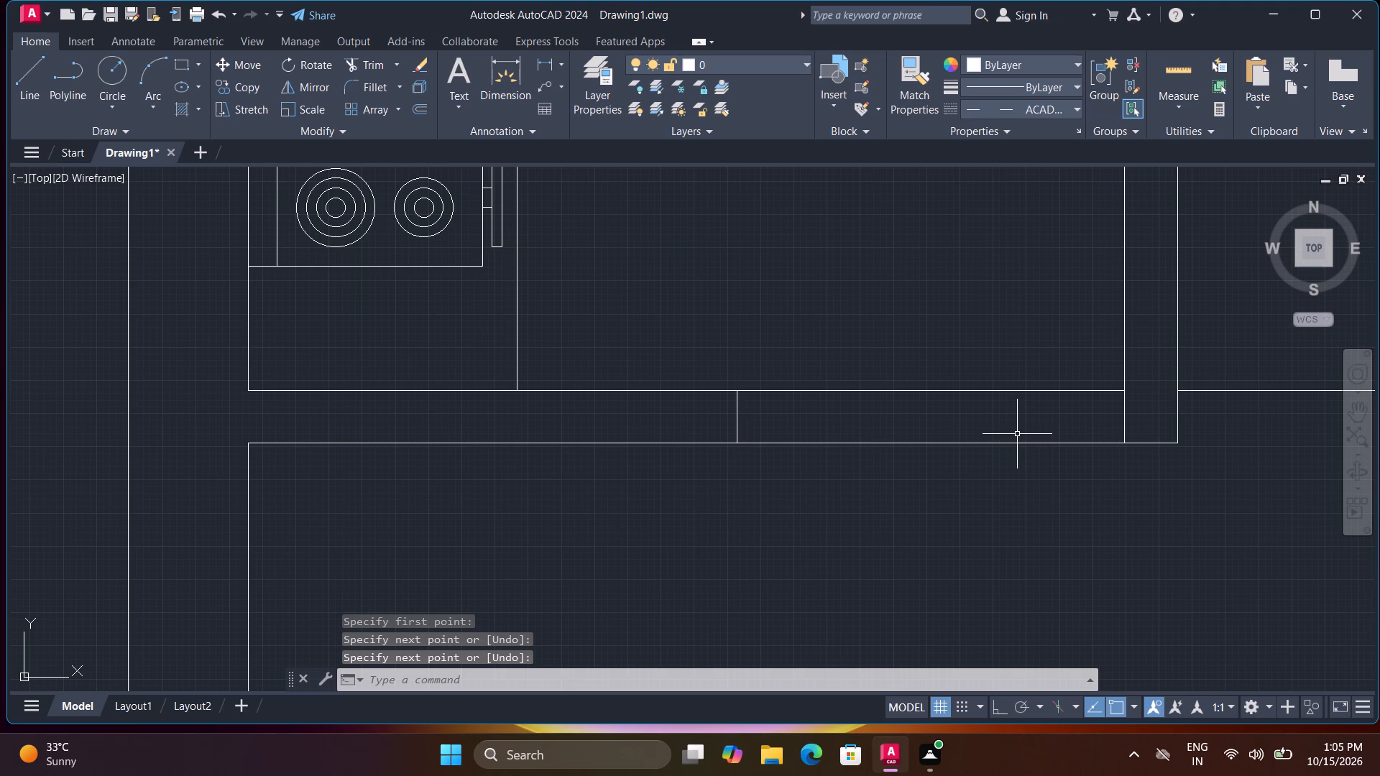
{"action": "left_click", "coordinate": [1074, 134]}
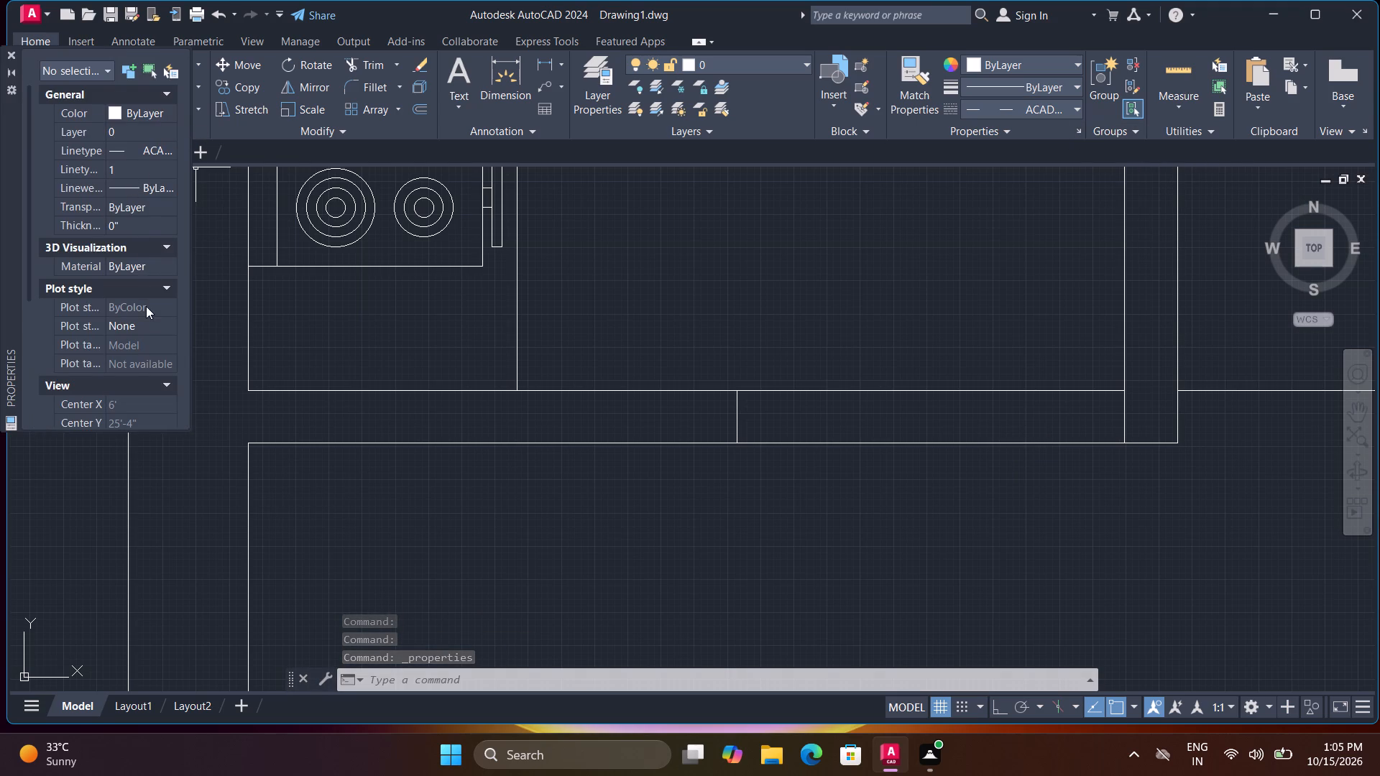
{"action": "scroll", "coordinate": [146, 312], "scroll_direction": "down", "scroll_amount": 3}
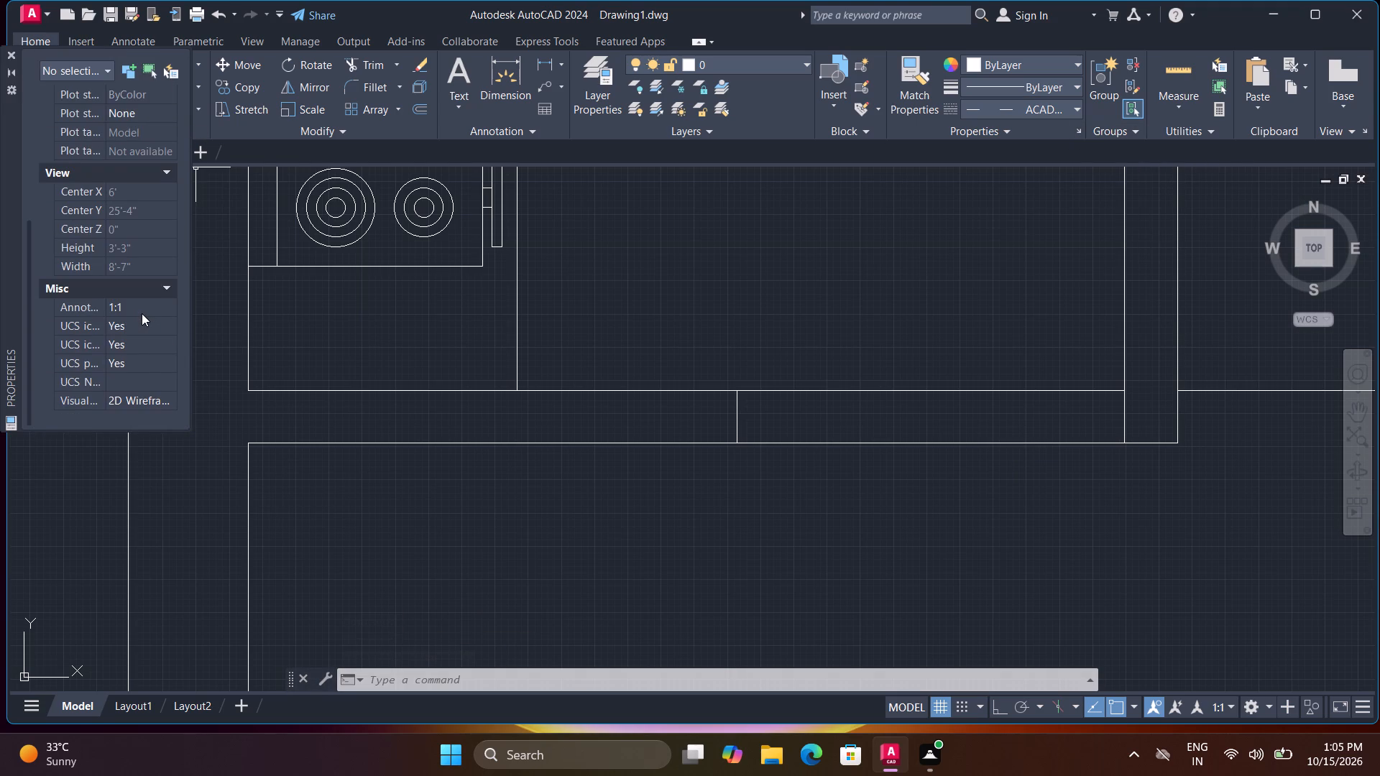
{"action": "scroll", "coordinate": [138, 308], "scroll_direction": "up", "scroll_amount": 6}
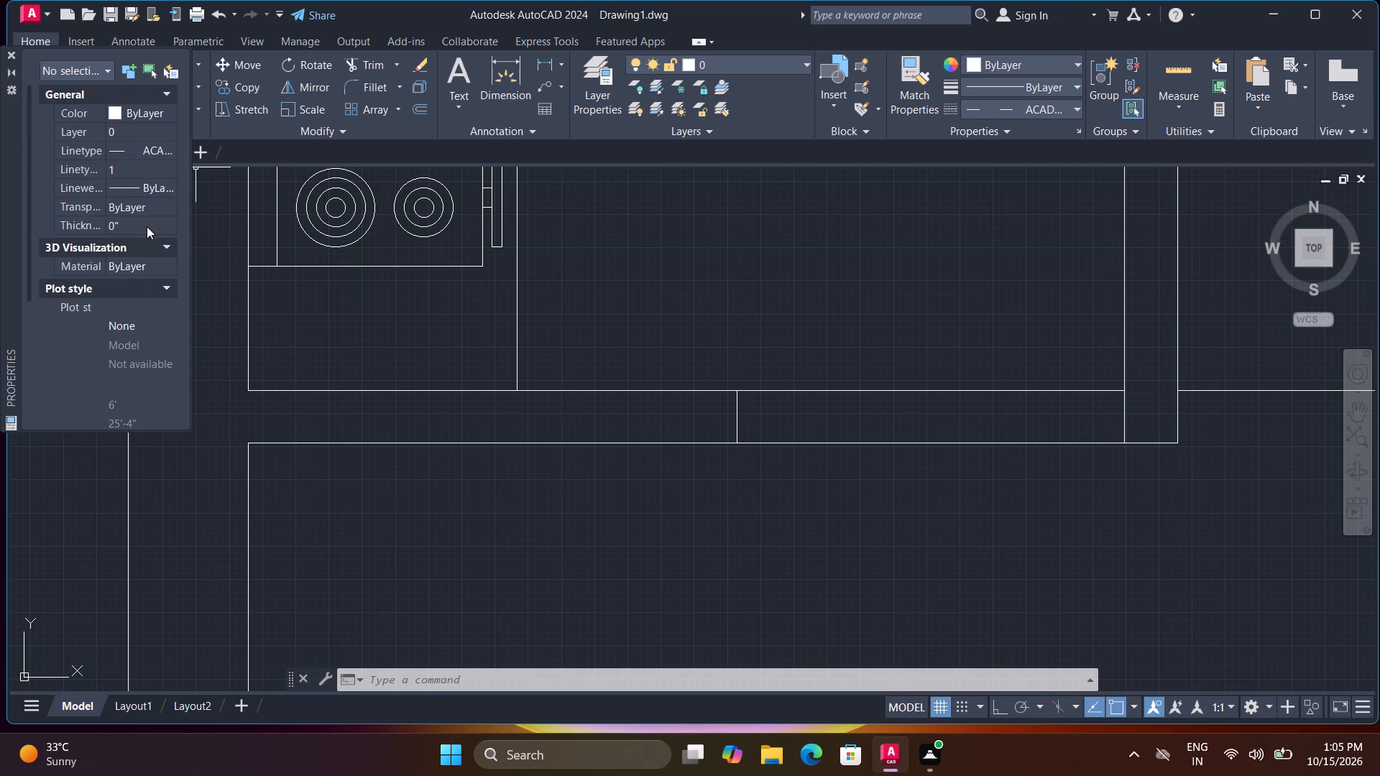
{"action": "left_click", "coordinate": [152, 165]}
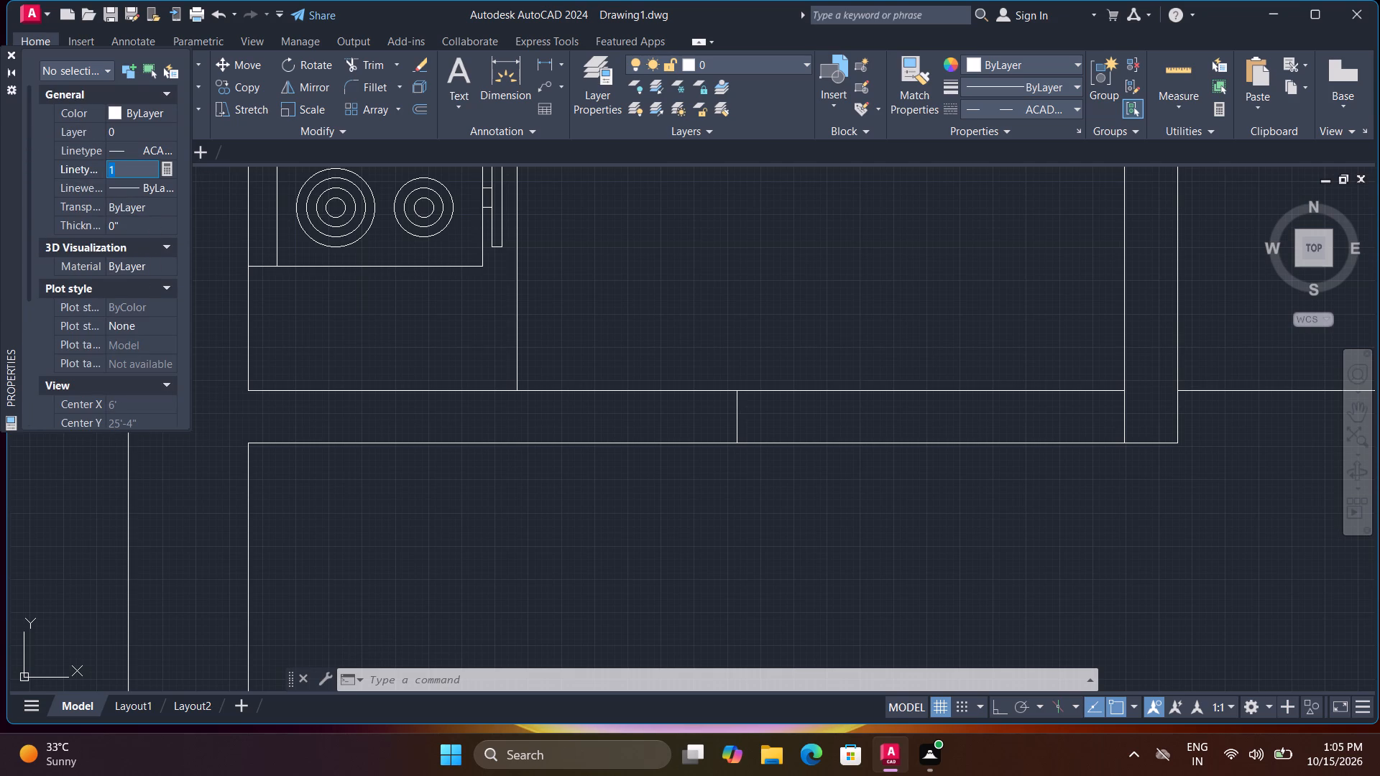
{"action": "key", "text": "4"}
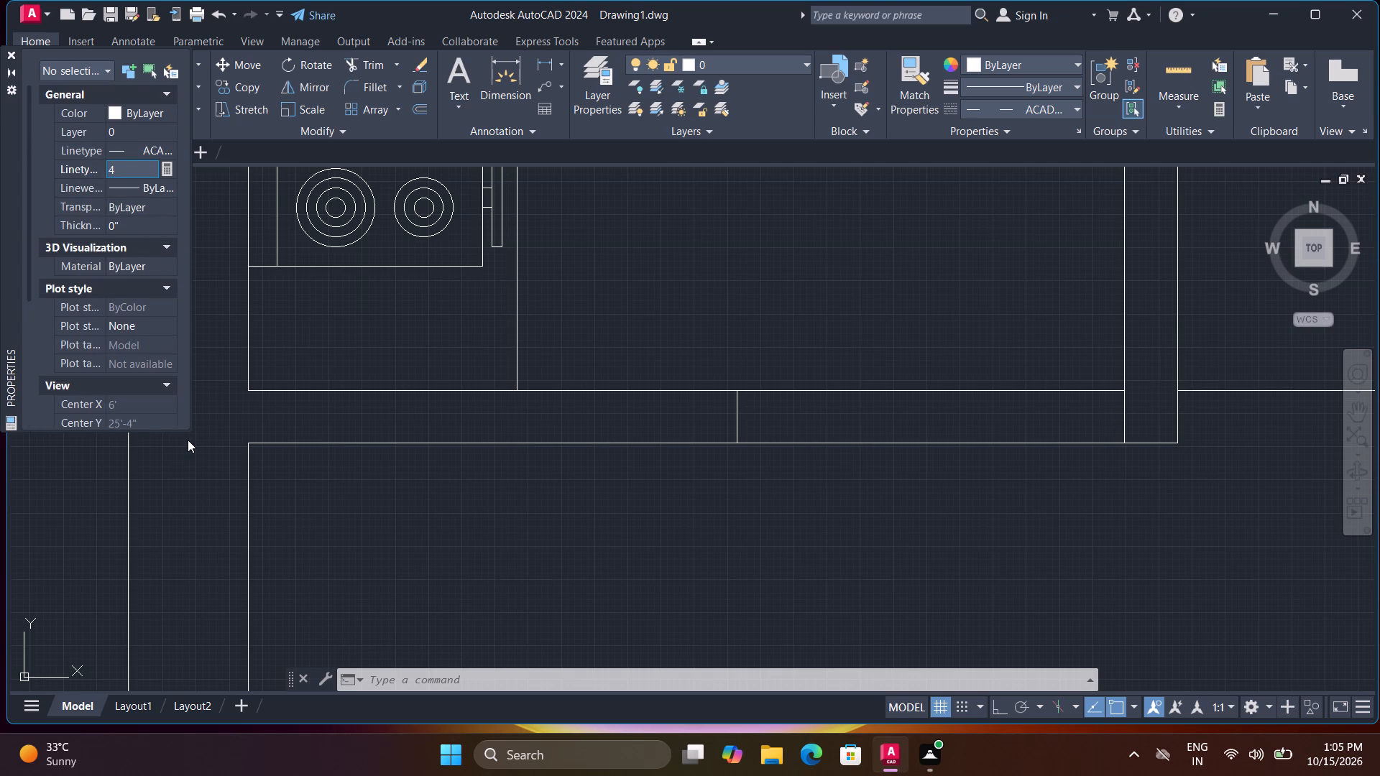
{"action": "left_click", "coordinate": [188, 440]}
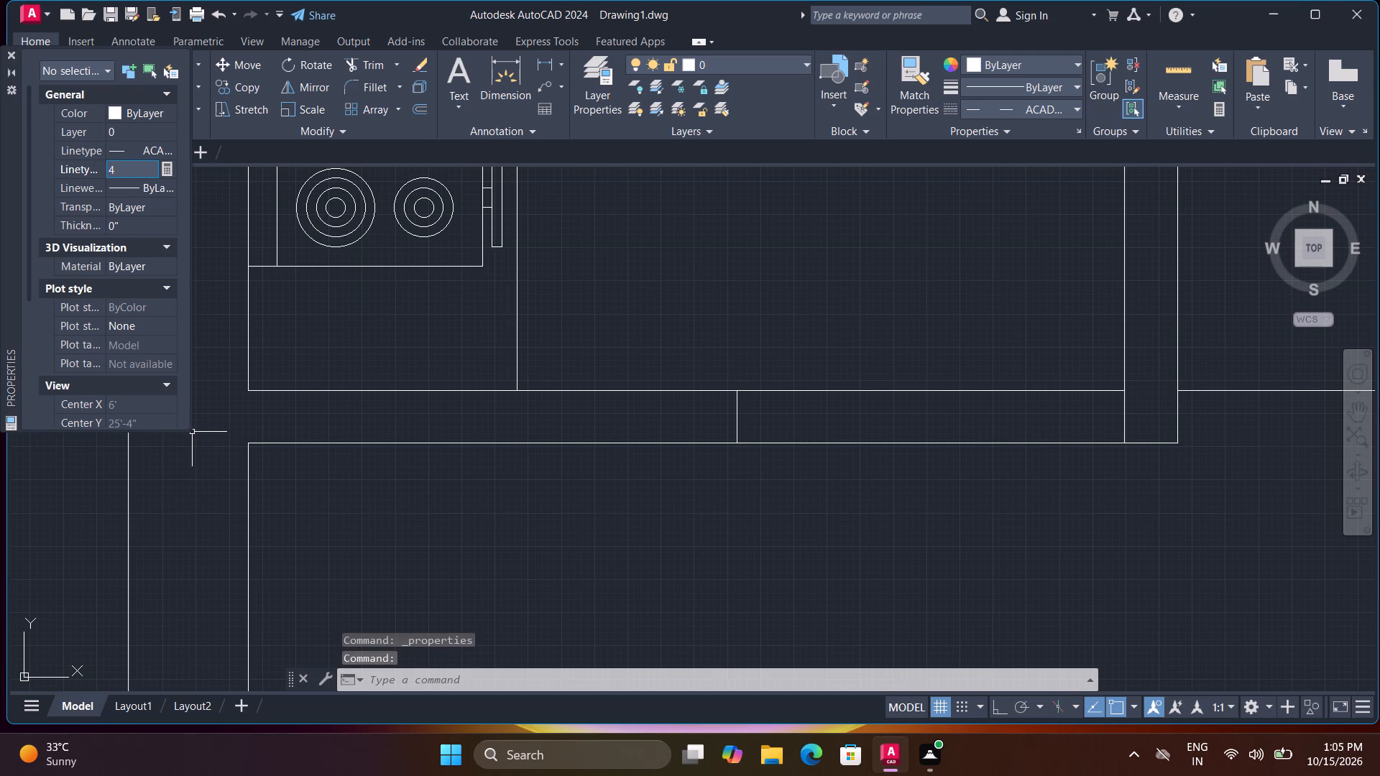
{"action": "left_click", "coordinate": [193, 412]}
{"action": "left_click", "coordinate": [205, 411]}
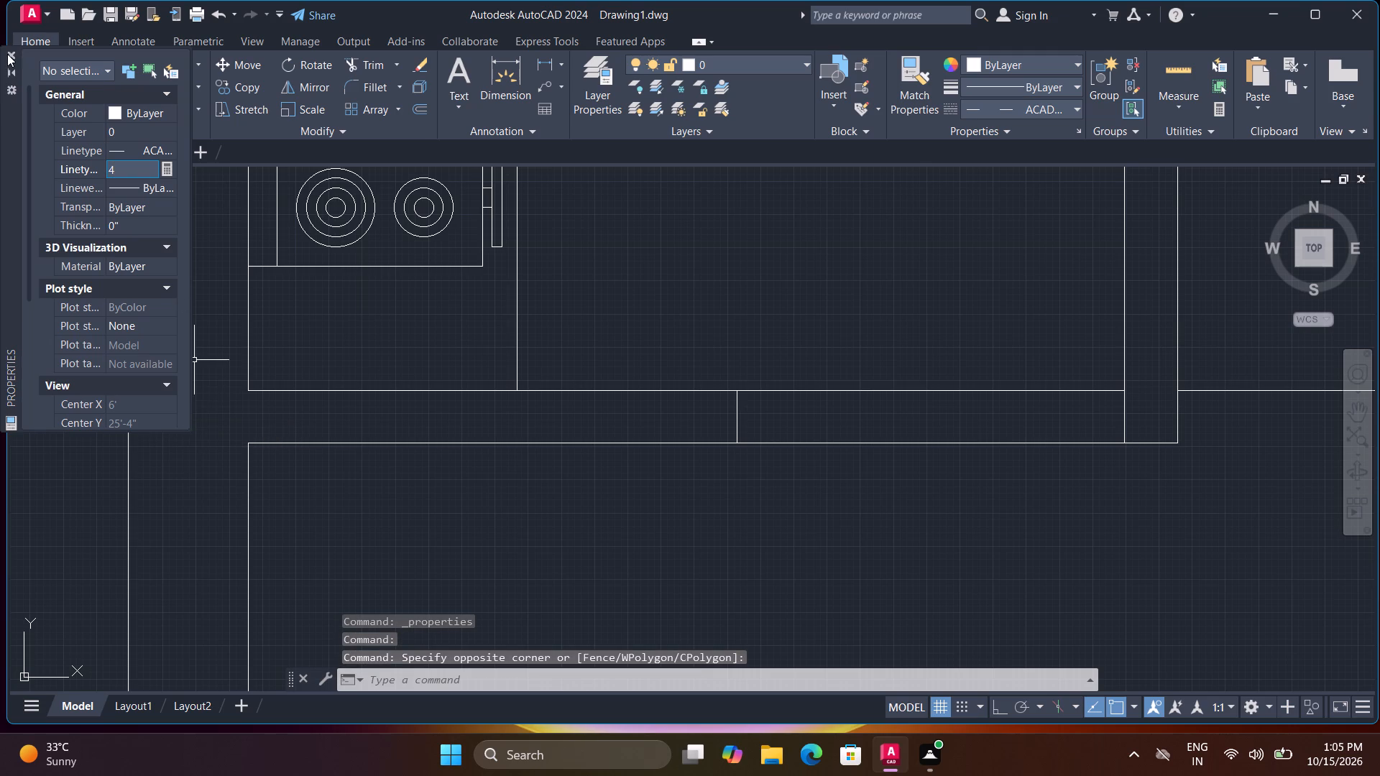
{"action": "left_click", "coordinate": [7, 54]}
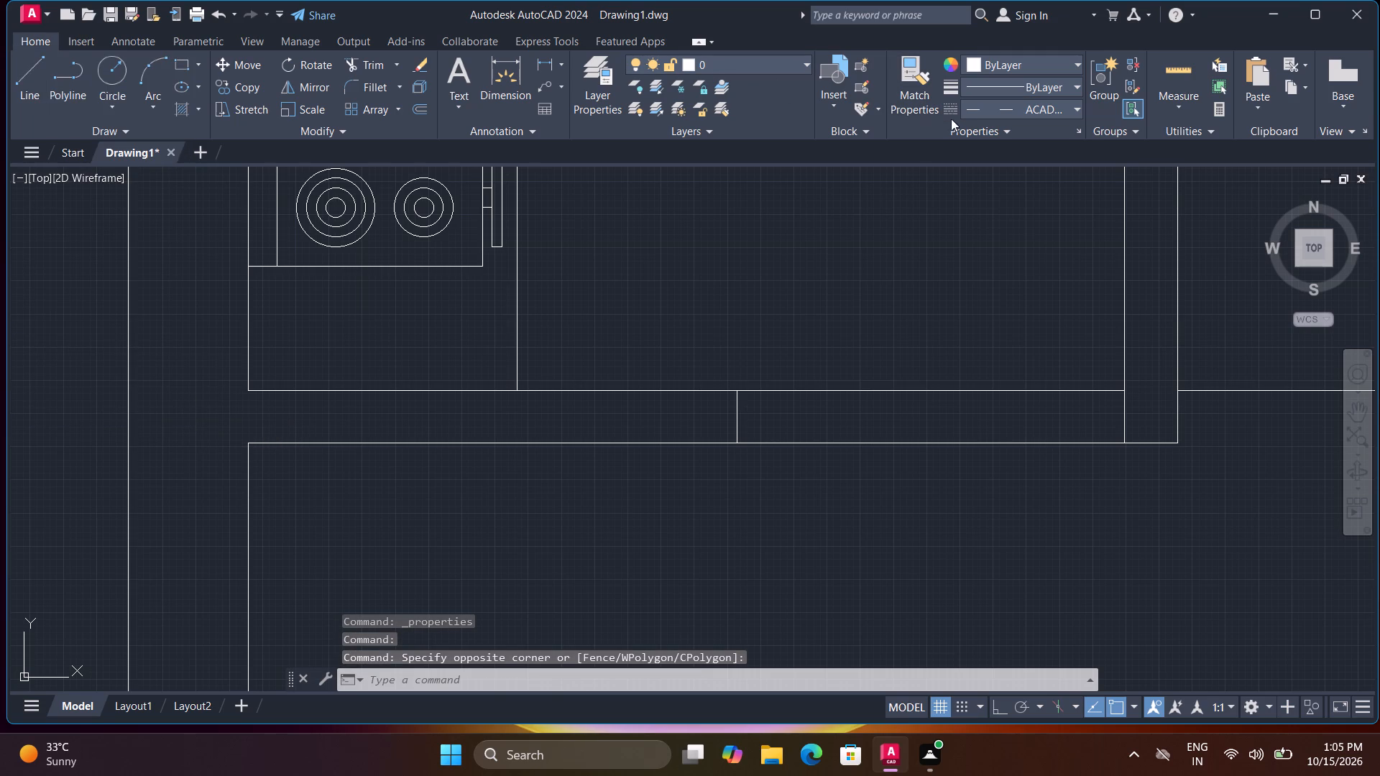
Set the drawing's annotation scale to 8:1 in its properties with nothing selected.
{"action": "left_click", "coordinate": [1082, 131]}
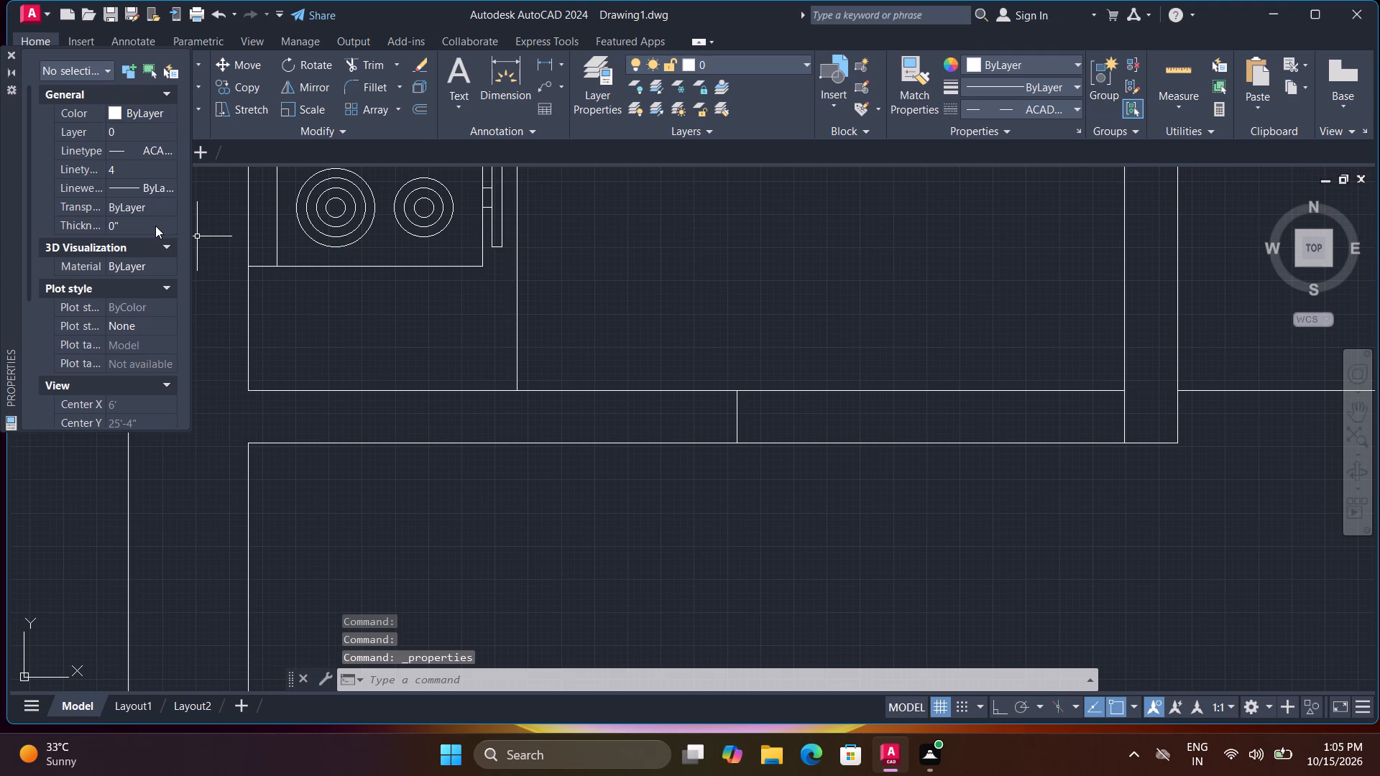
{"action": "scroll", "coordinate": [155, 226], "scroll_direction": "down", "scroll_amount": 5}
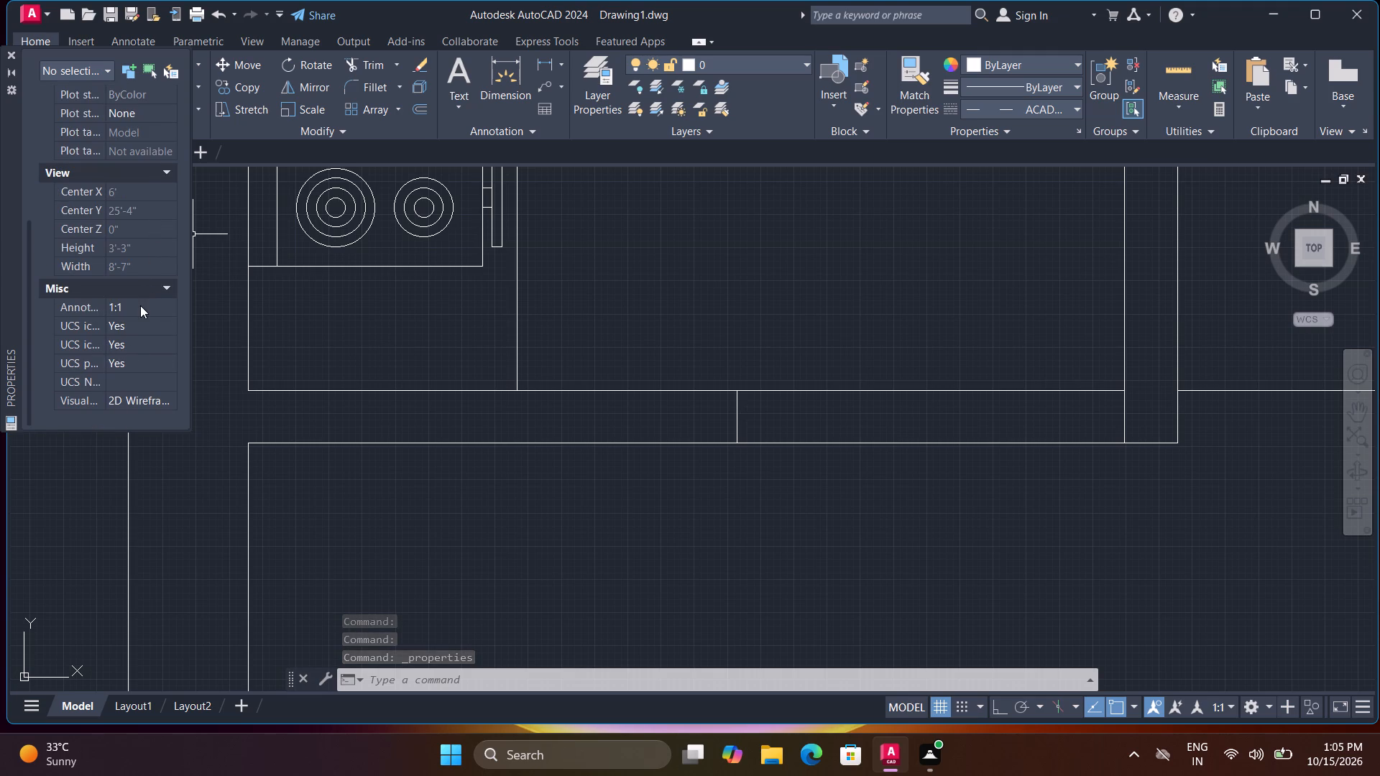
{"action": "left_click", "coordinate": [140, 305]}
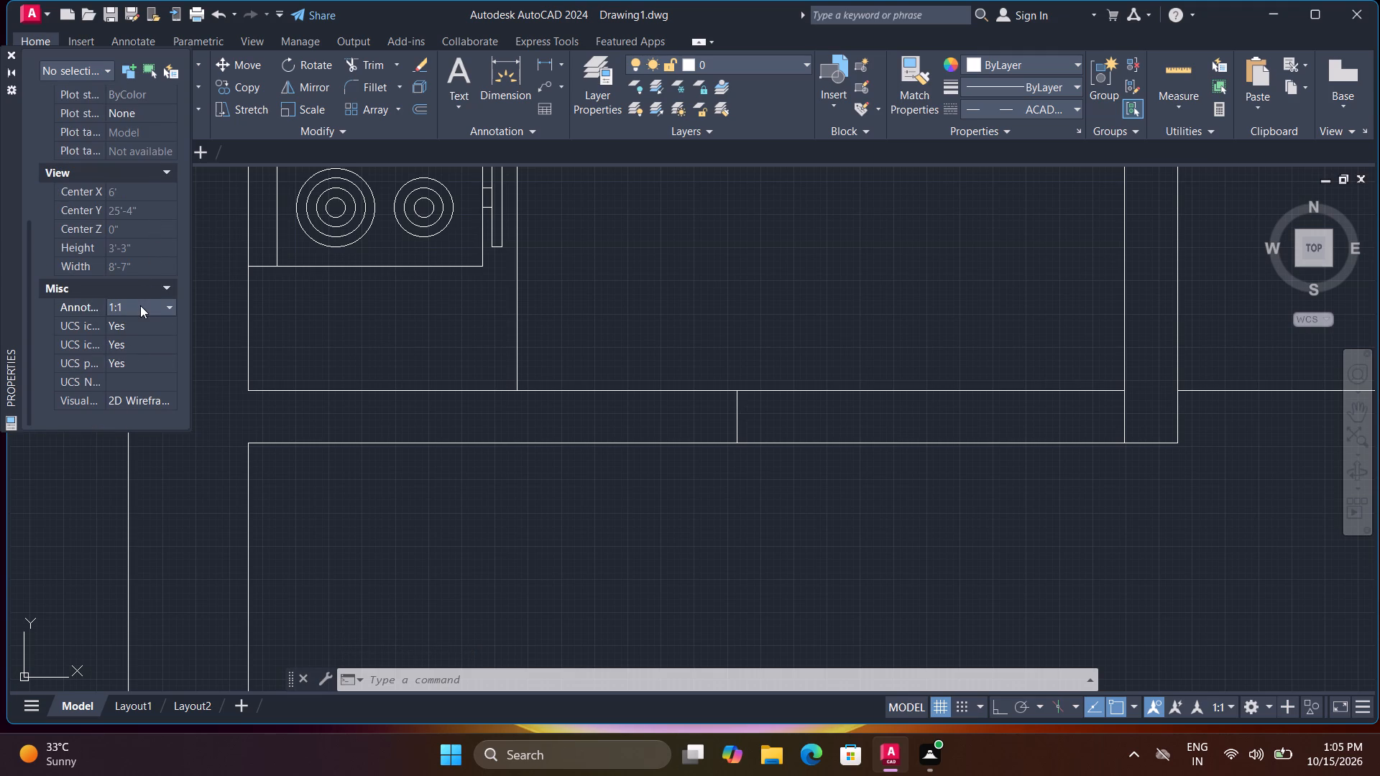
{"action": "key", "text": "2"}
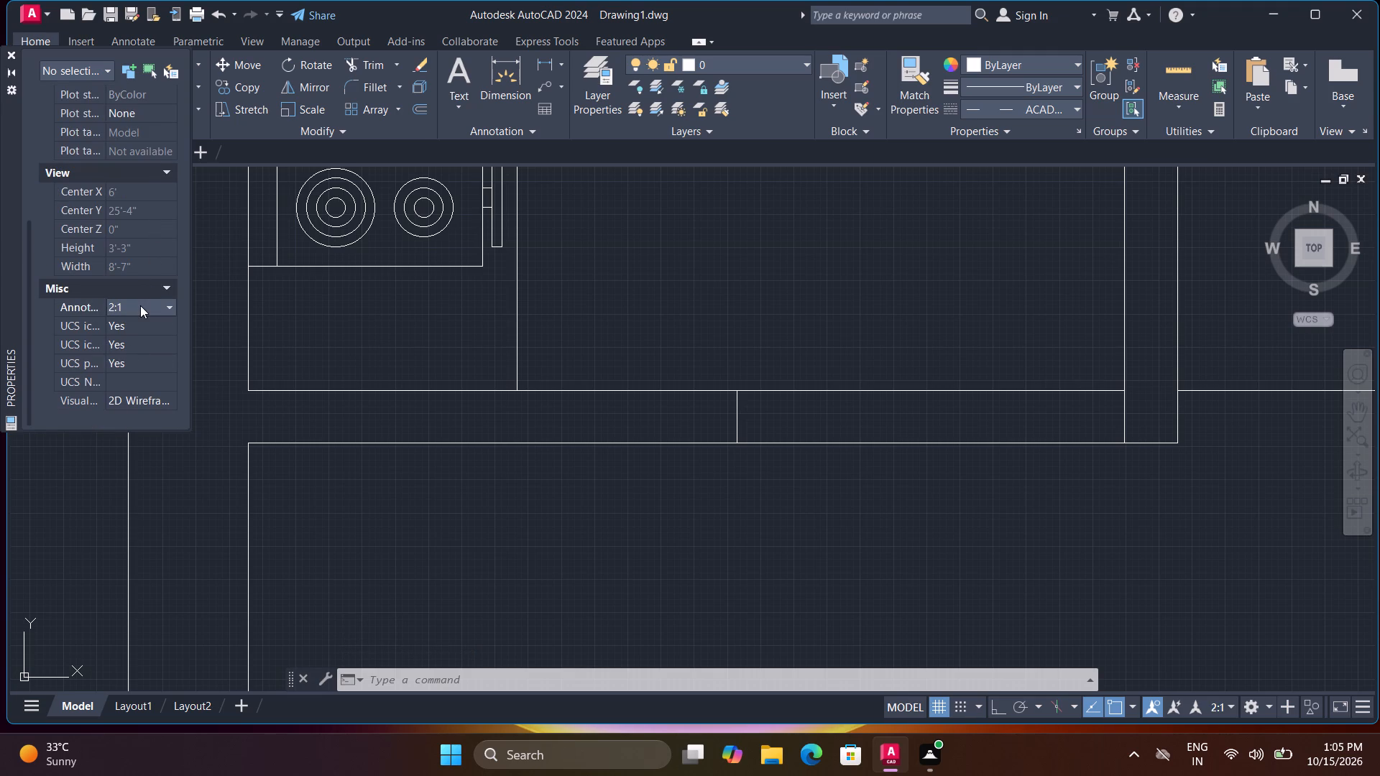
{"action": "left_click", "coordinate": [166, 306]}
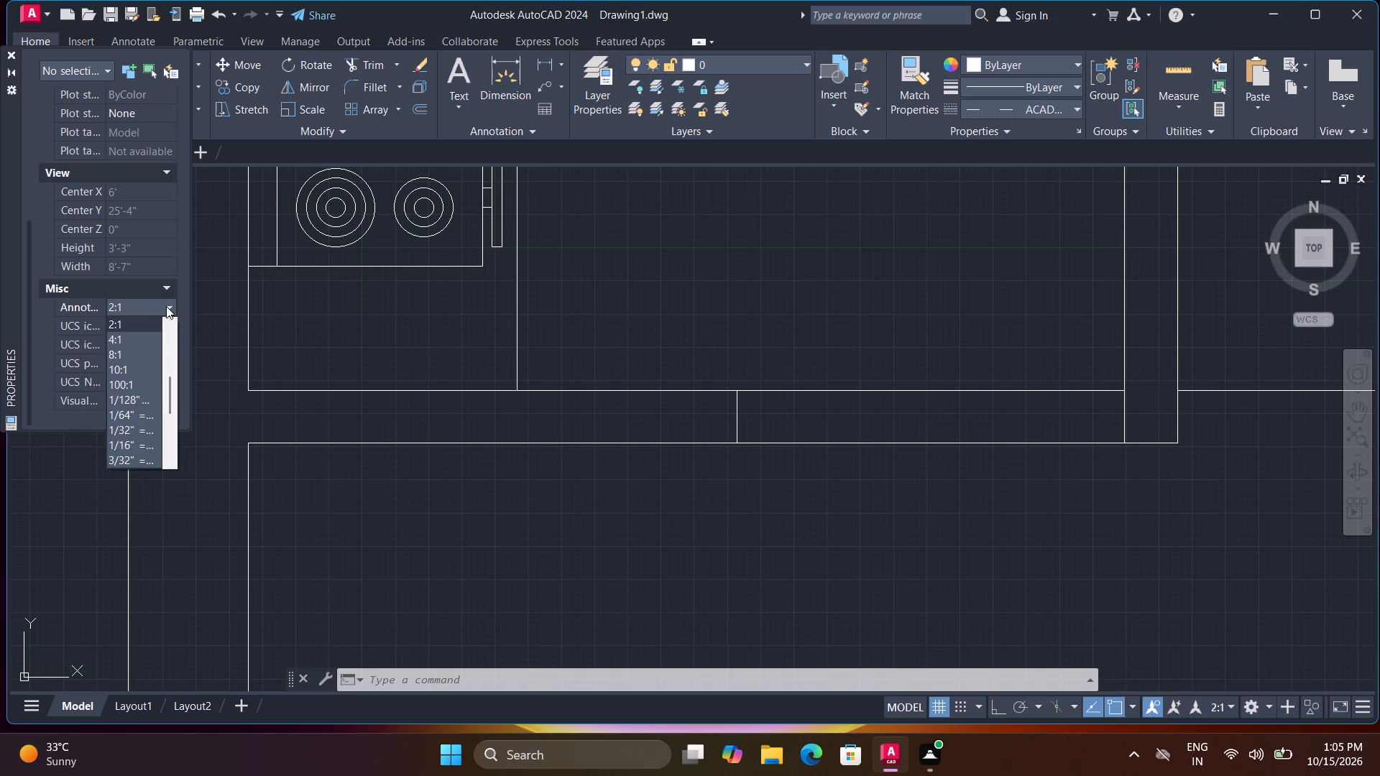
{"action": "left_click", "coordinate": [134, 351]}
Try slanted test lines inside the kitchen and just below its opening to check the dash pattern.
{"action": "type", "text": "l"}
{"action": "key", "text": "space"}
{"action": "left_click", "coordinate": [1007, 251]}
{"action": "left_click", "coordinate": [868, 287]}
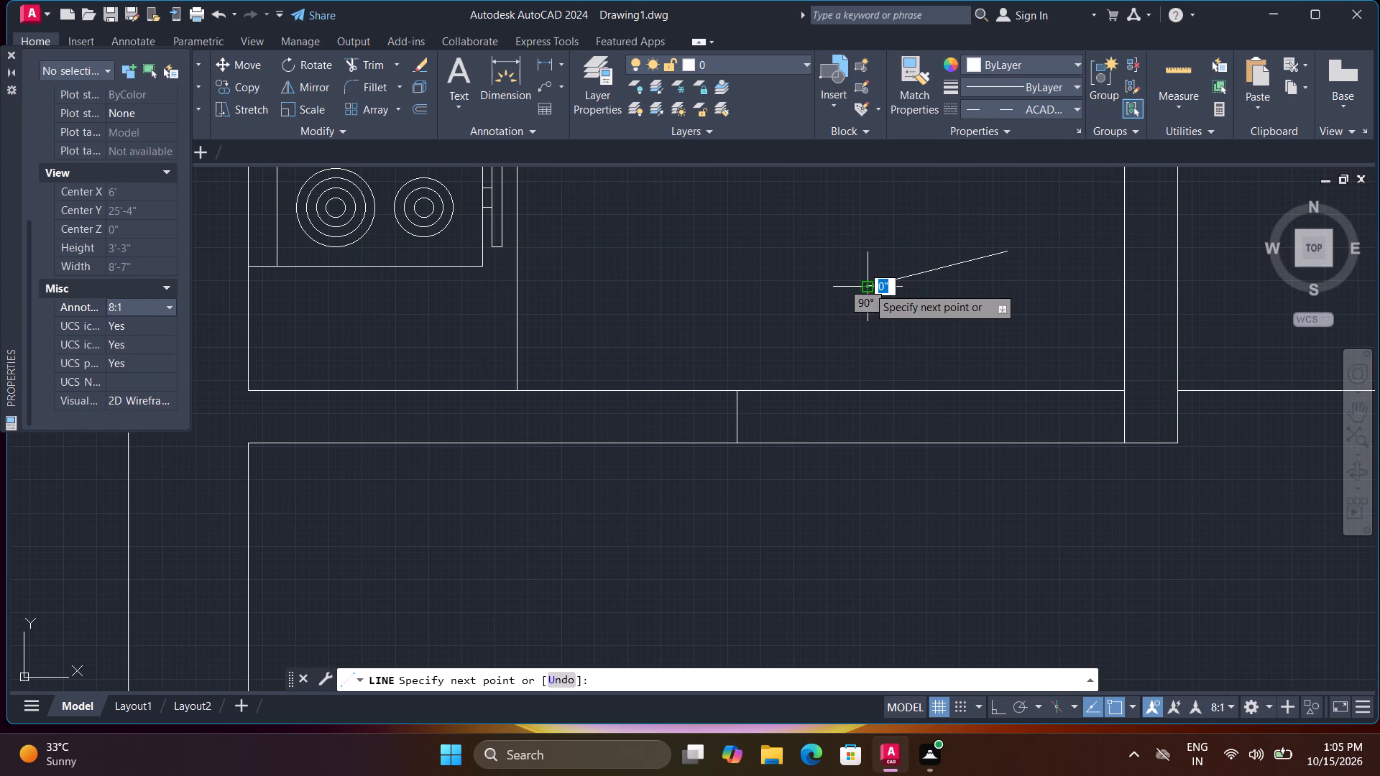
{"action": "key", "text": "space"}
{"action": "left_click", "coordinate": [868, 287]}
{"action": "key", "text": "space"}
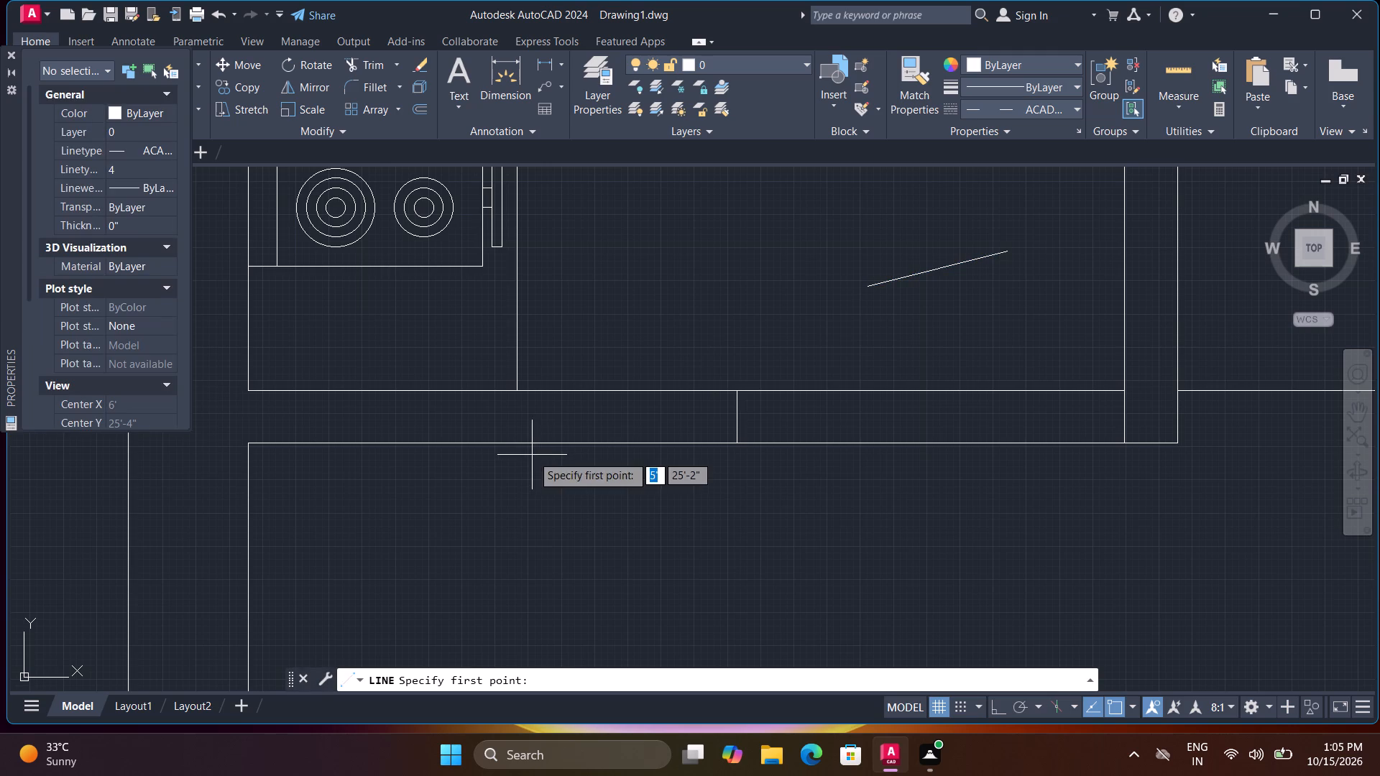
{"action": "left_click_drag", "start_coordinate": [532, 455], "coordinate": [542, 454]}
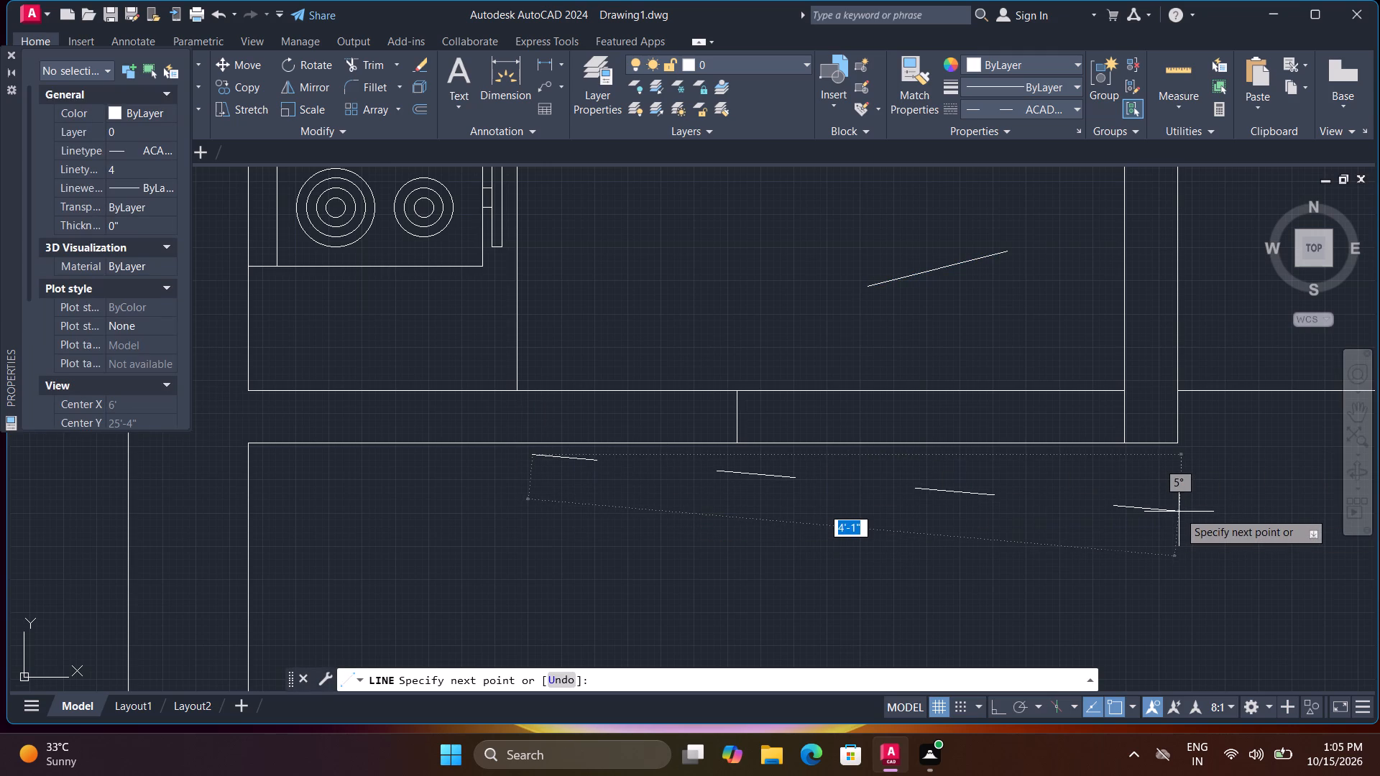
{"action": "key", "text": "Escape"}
Undo back through the kitchen test line, the annotation and linetype scale changes, both kitchen opening lines, and the slanted line east of the house.
{"action": "key", "text": "ctrl+z"}
{"action": "key", "text": "ctrl+z"}
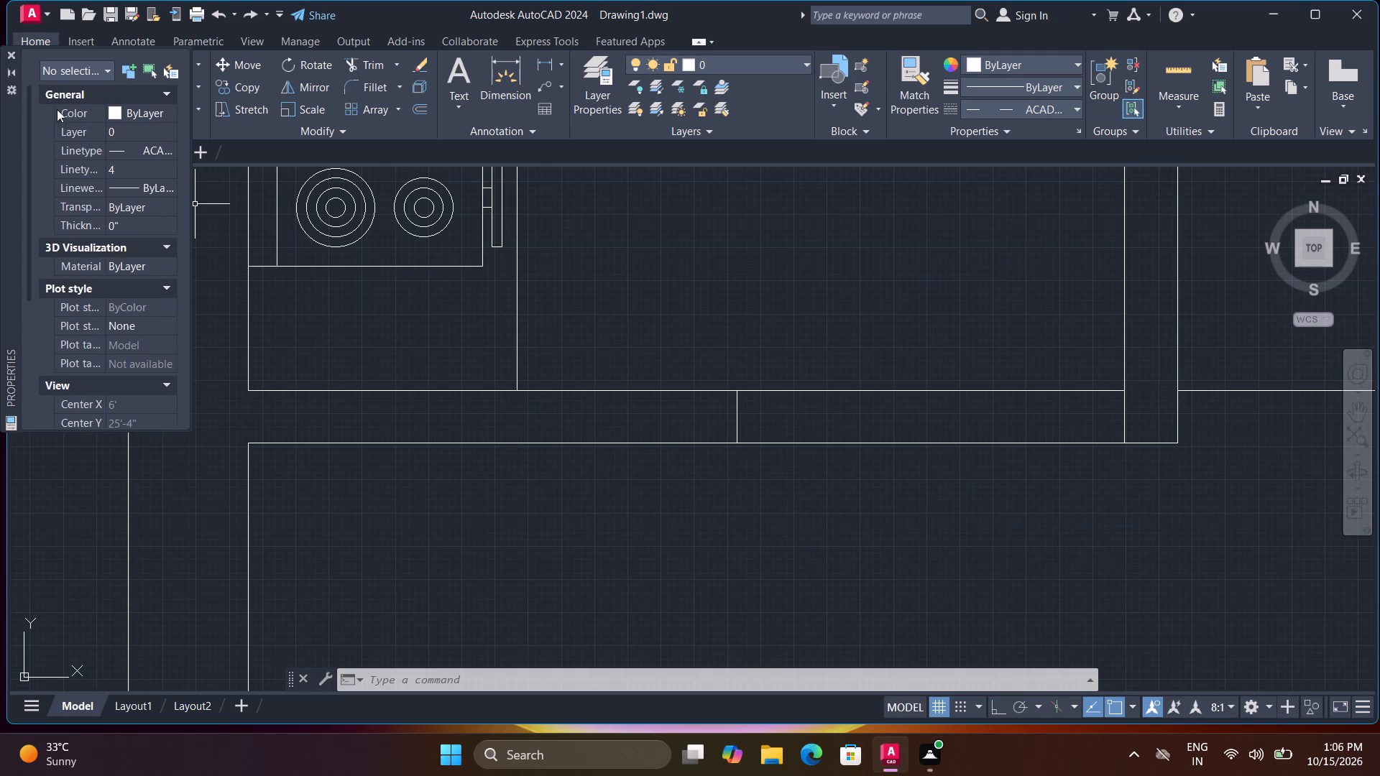
{"action": "left_click", "coordinate": [9, 55]}
{"action": "scroll", "coordinate": [766, 294], "scroll_direction": "down", "scroll_amount": 4}
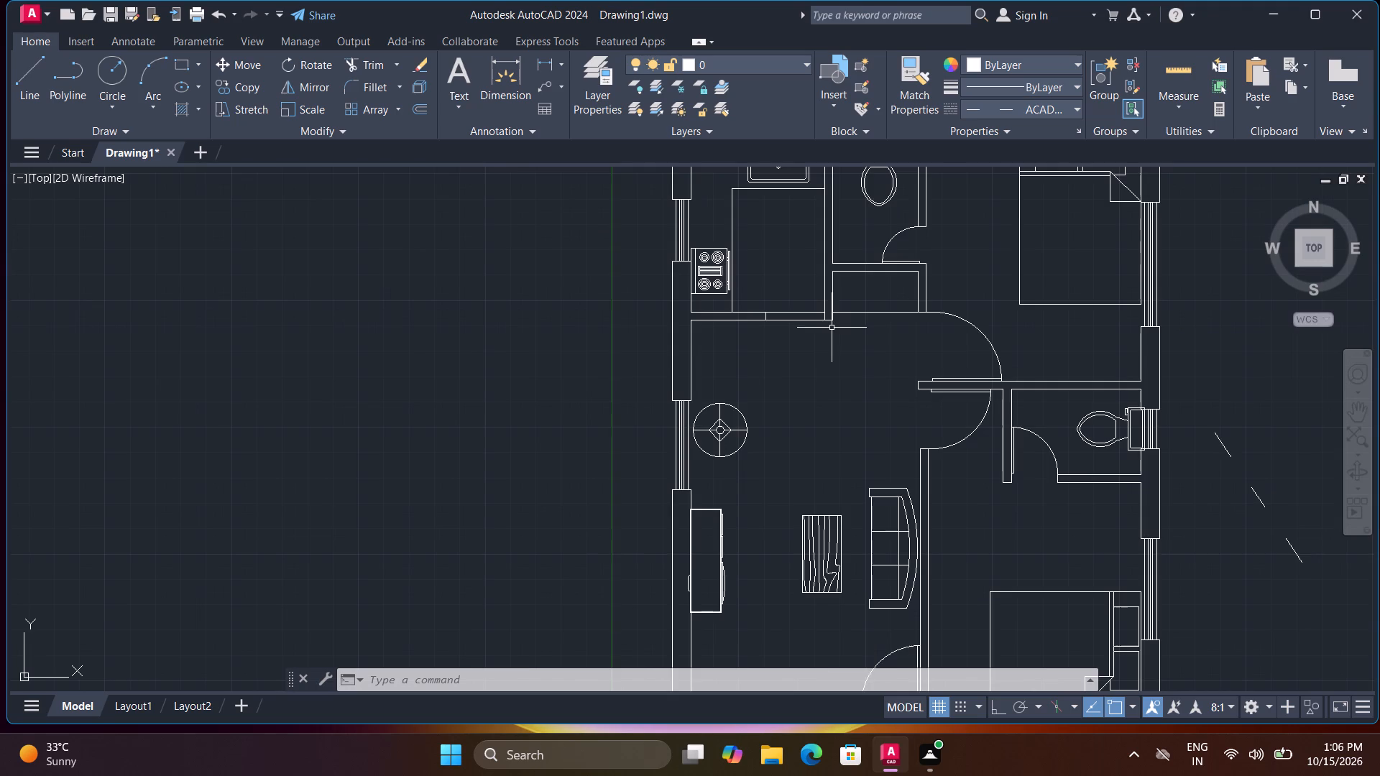
{"action": "key", "text": "ctrl+z"}
{"action": "key", "text": "ctrl+z"}
{"action": "key", "text": "ctrl+z"}
{"action": "key", "text": "ctrl+z"}
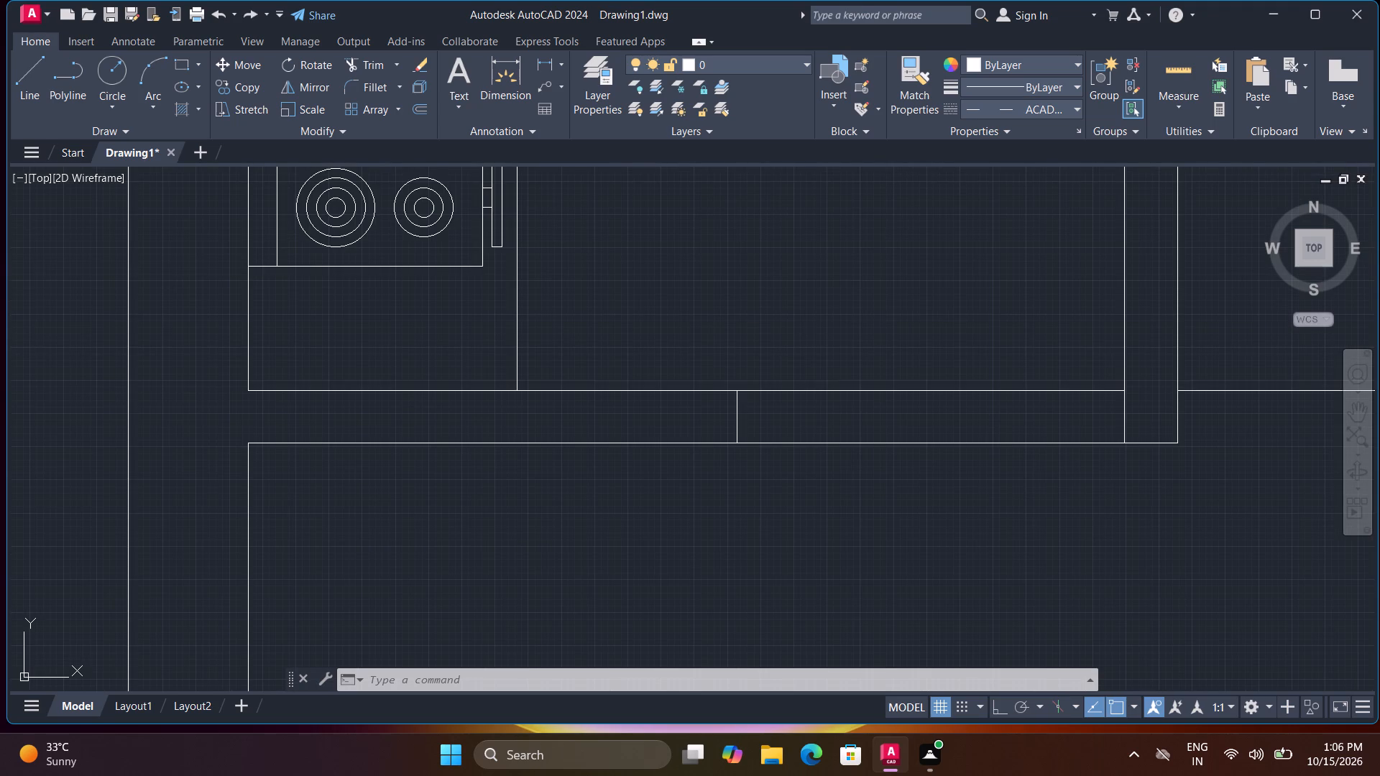
{"action": "key", "text": "ctrl+z"}
{"action": "key", "text": "ctrl+z"}
{"action": "key", "text": "ctrl+z"}
{"action": "key", "text": "ctrl+z"}
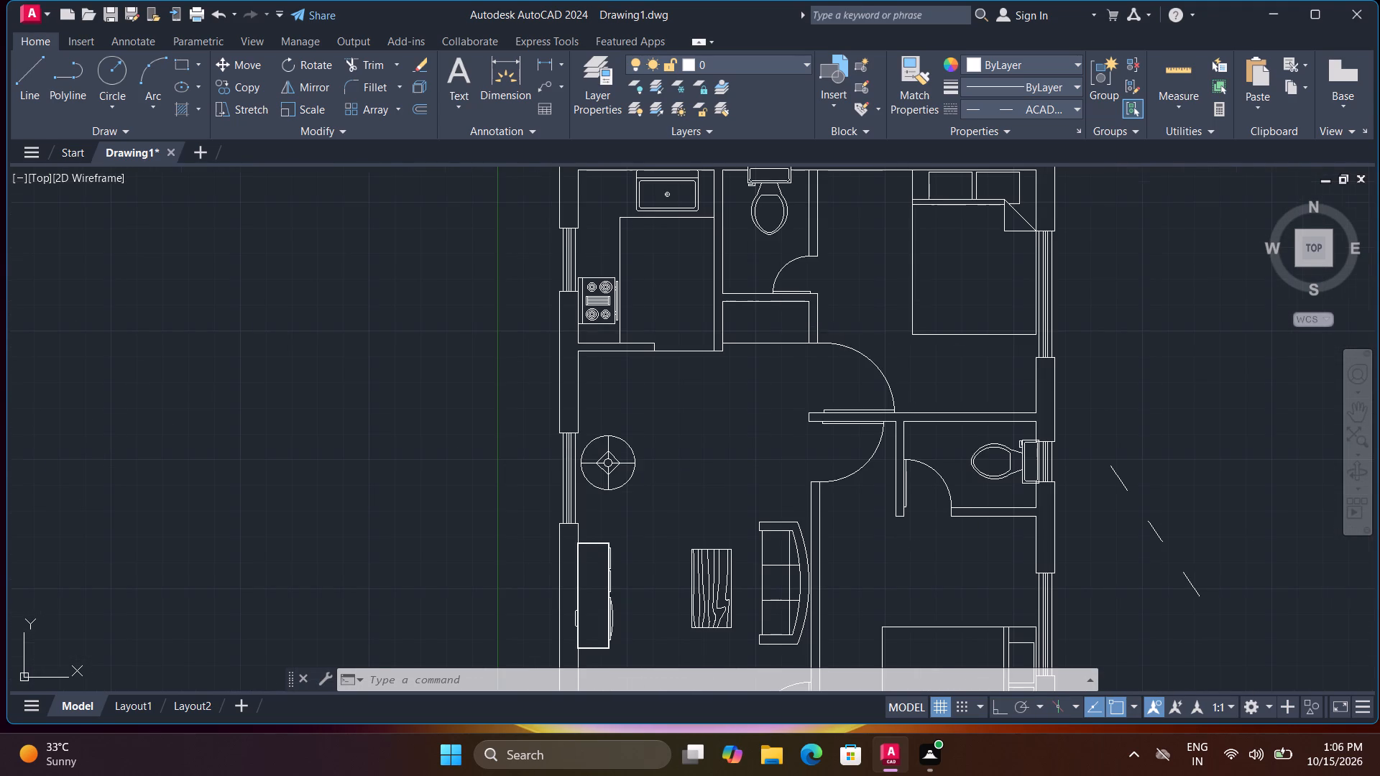
{"action": "key", "text": "ctrl+z"}
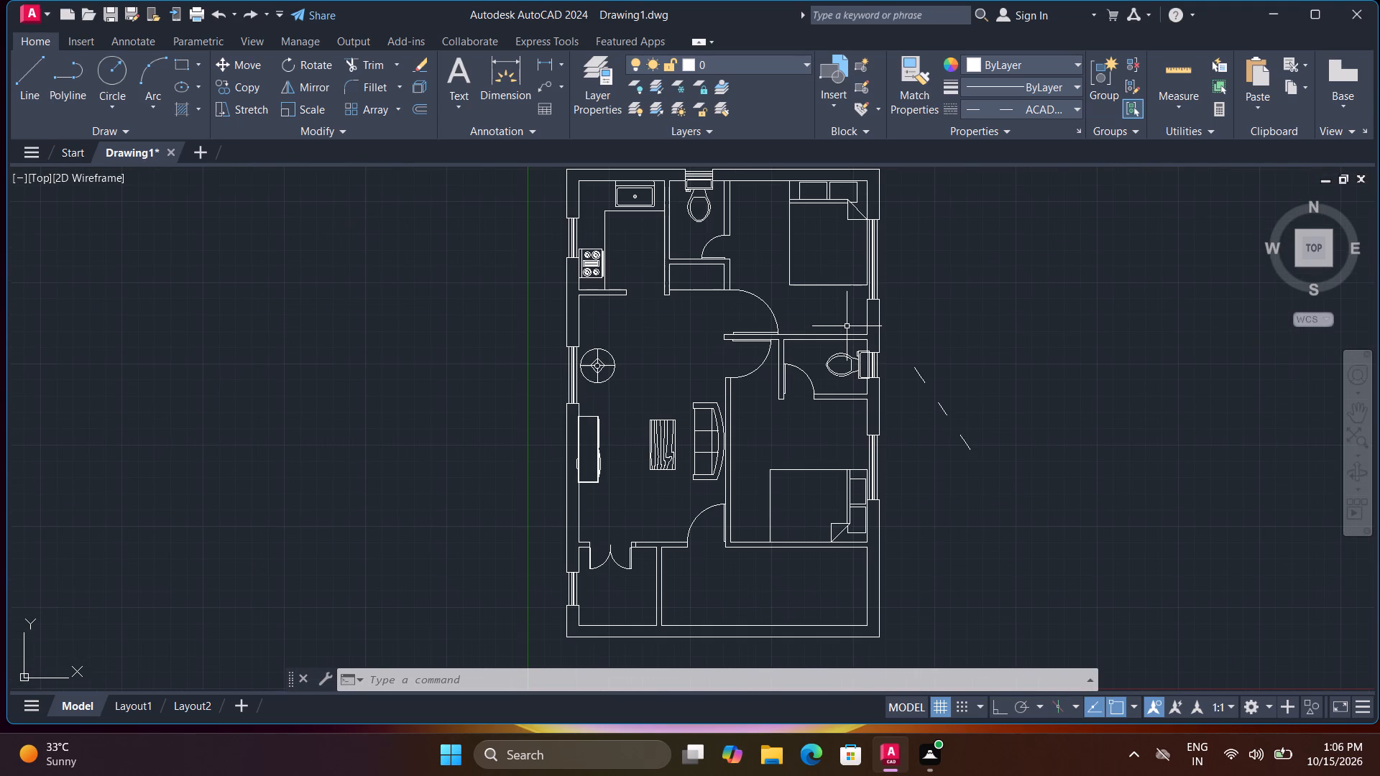
{"action": "key", "text": "ctrl+z"}
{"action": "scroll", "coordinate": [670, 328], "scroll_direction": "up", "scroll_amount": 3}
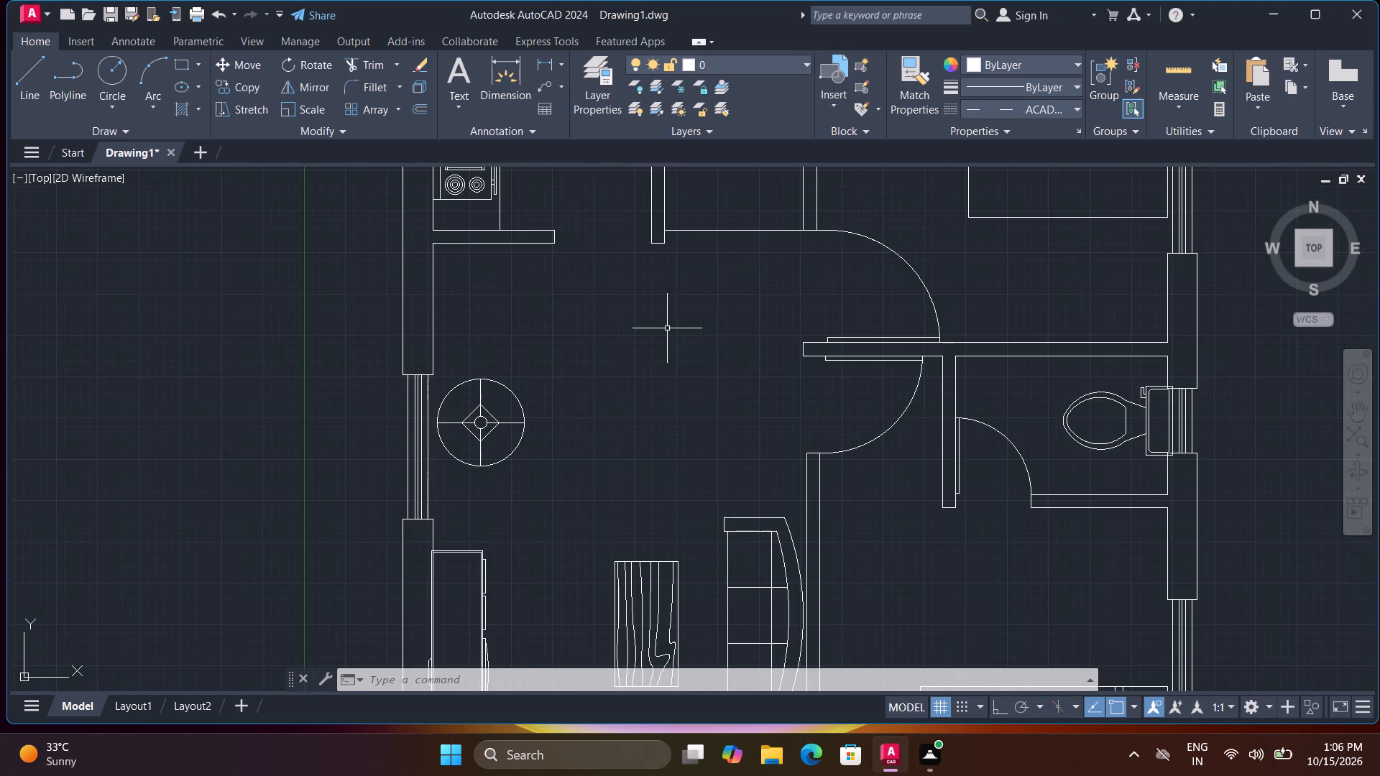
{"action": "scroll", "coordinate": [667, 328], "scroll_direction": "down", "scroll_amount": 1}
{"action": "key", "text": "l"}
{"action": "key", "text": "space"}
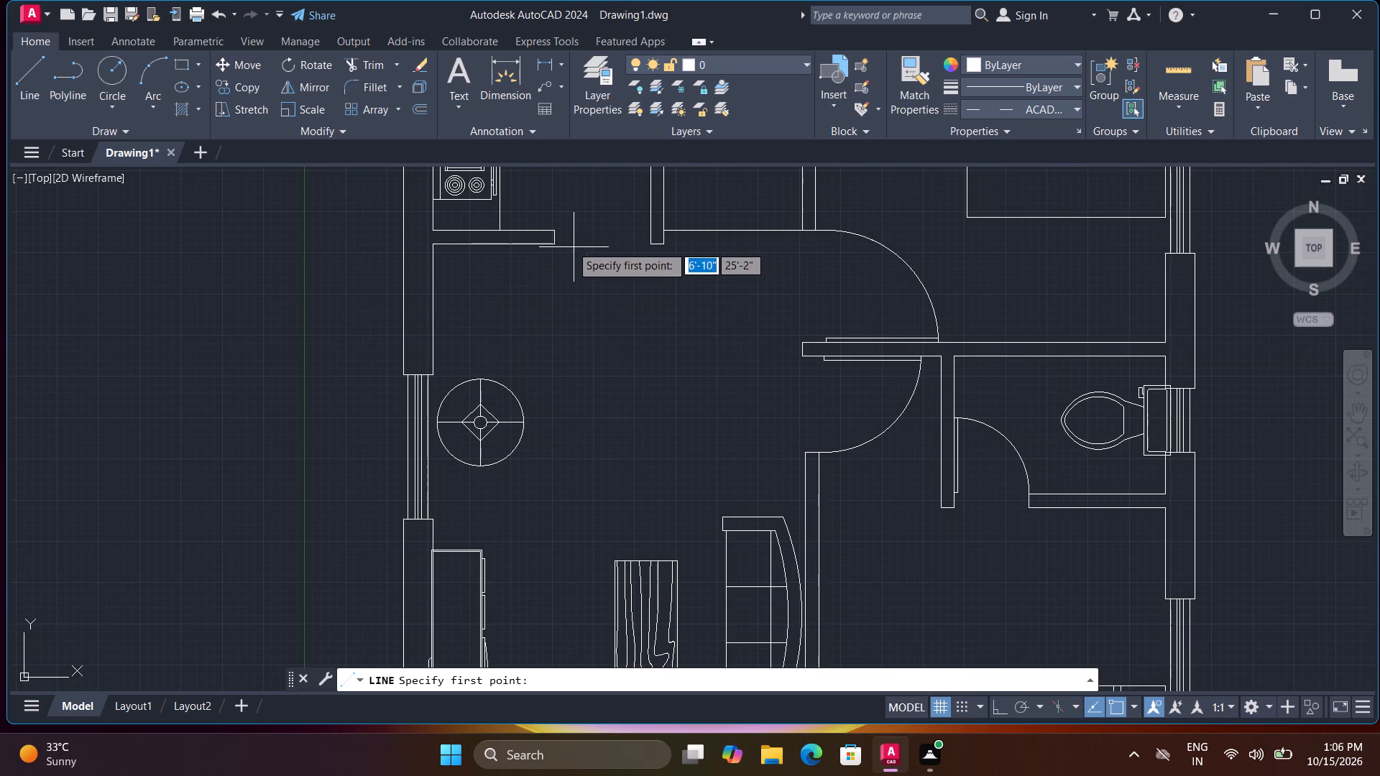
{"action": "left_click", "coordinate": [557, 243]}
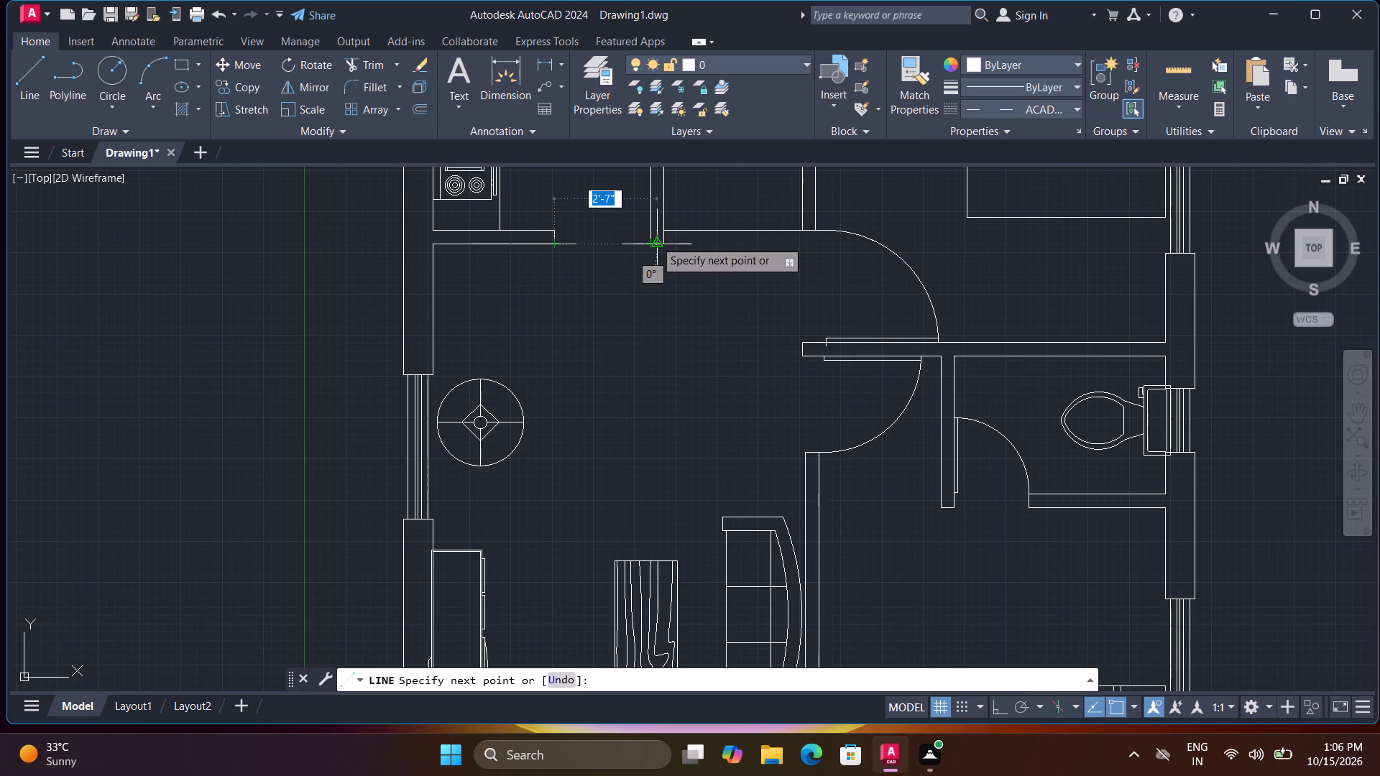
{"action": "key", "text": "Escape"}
Load the ACAD_ISO02W100 ISO dash linetype and make it the current linetype.
{"action": "left_click", "coordinate": [1080, 132]}
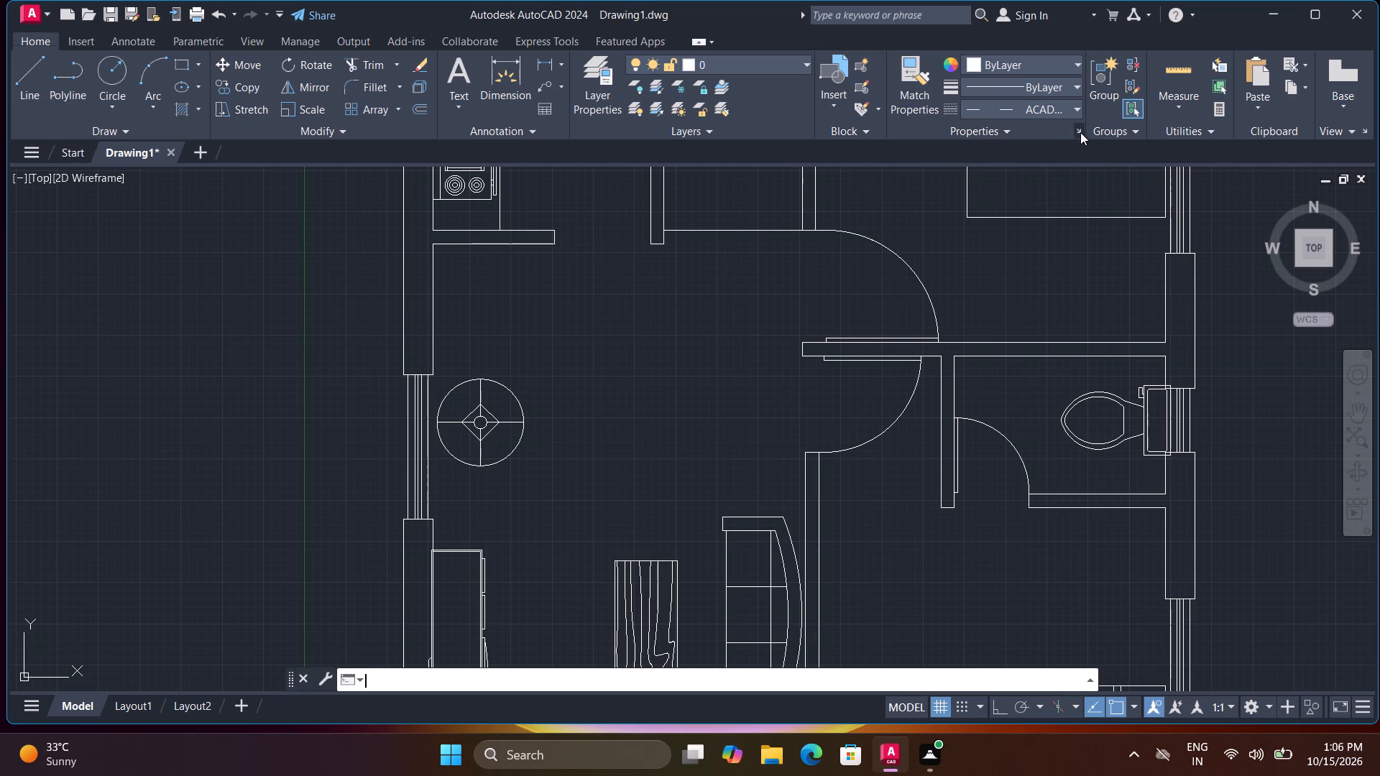
{"action": "left_click", "coordinate": [1085, 132]}
{"action": "left_click", "coordinate": [1088, 108]}
{"action": "left_click", "coordinate": [1080, 107]}
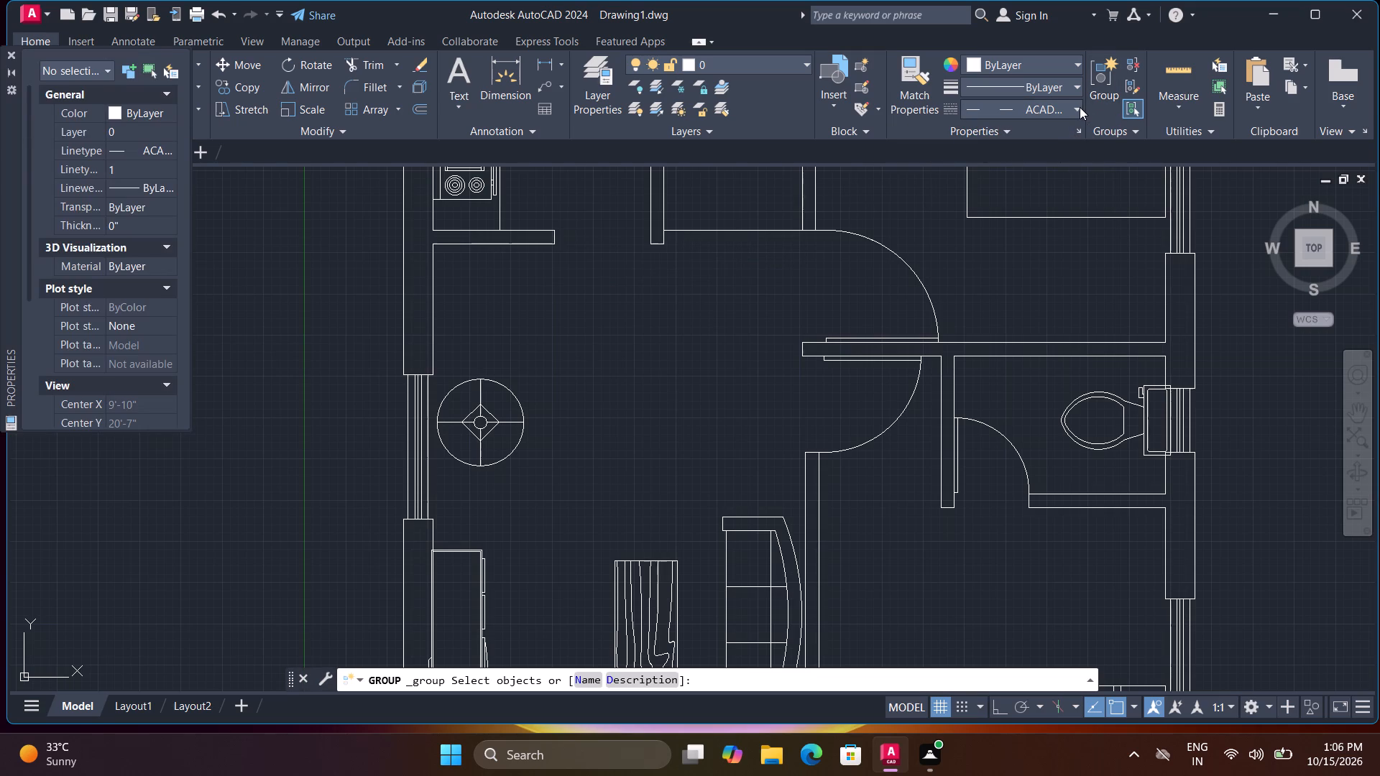
{"action": "left_click", "coordinate": [1022, 210]}
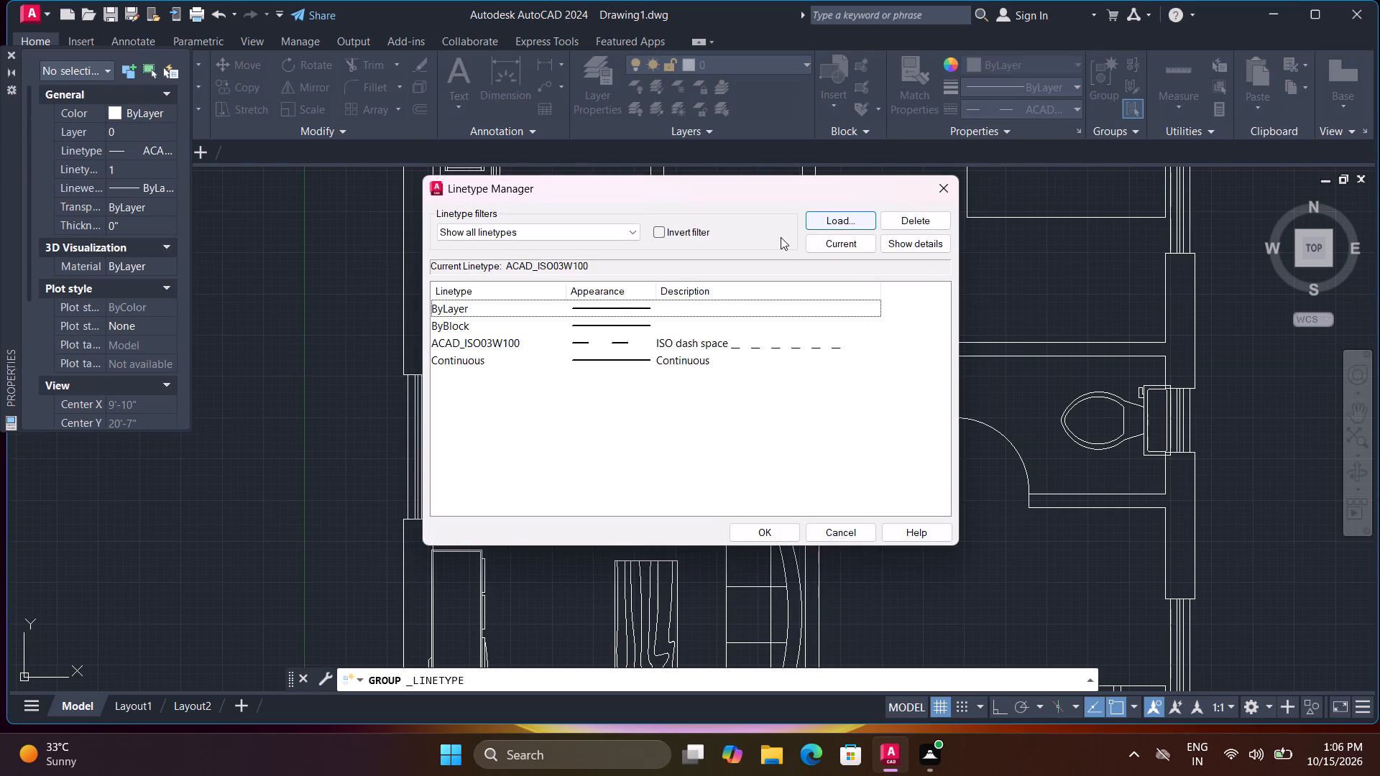
{"action": "left_click", "coordinate": [860, 216]}
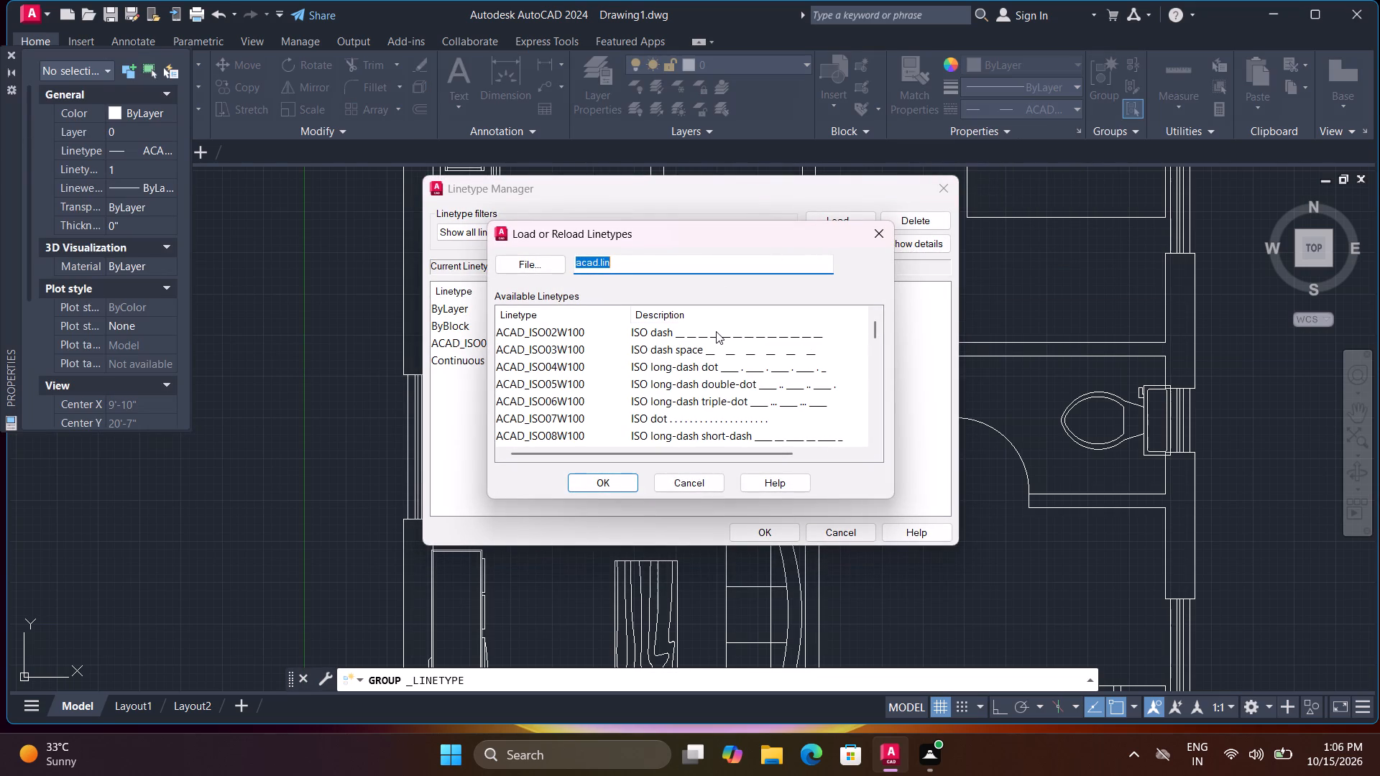
{"action": "left_click", "coordinate": [717, 332]}
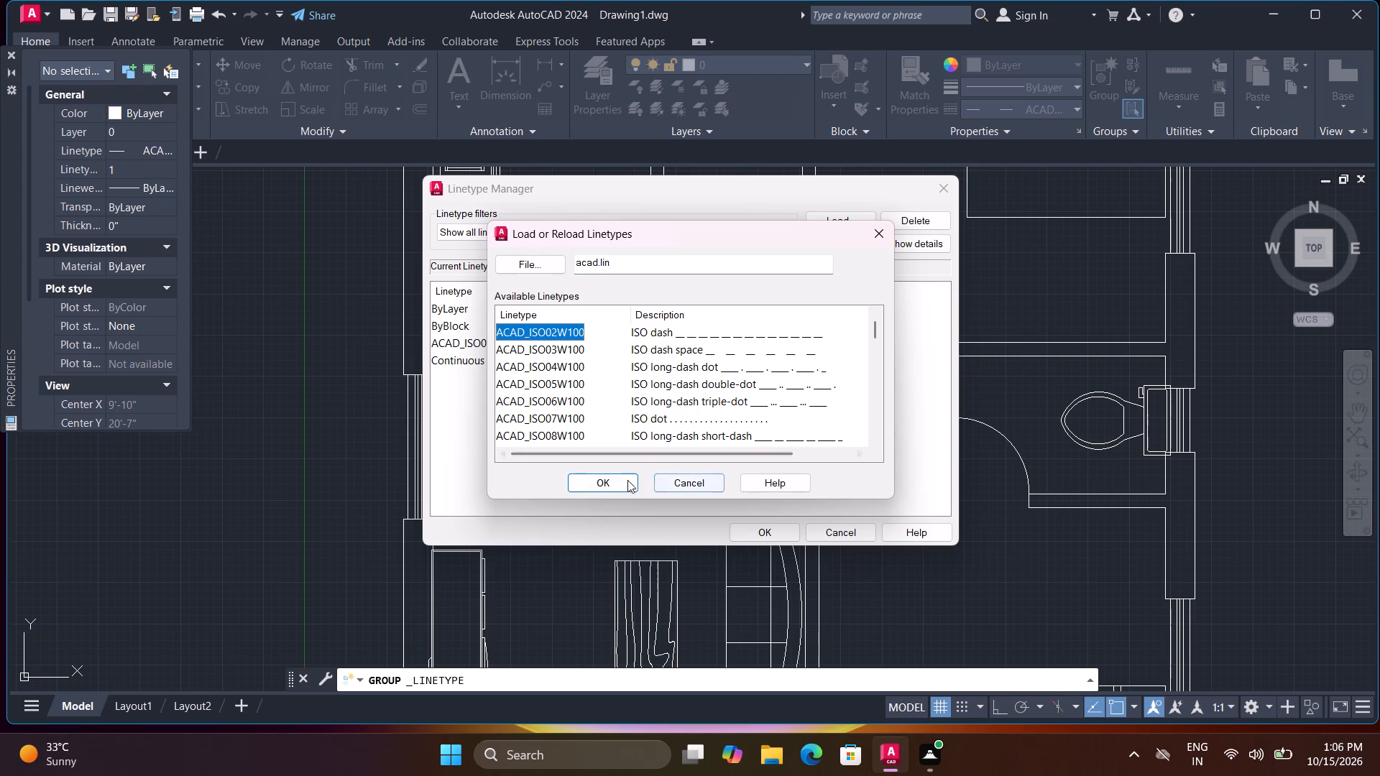
{"action": "left_click", "coordinate": [612, 485]}
{"action": "left_click", "coordinate": [839, 240]}
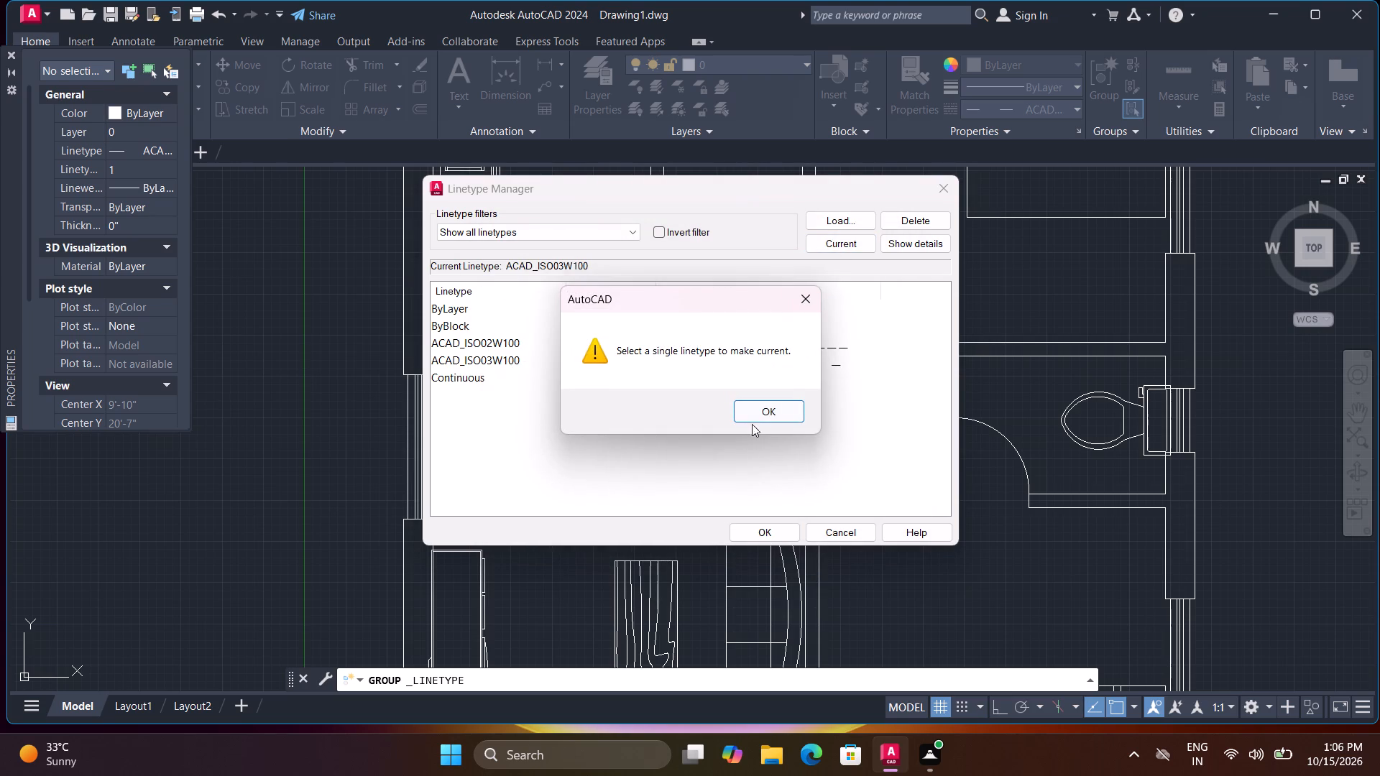
{"action": "left_click", "coordinate": [766, 411]}
{"action": "left_click", "coordinate": [780, 349]}
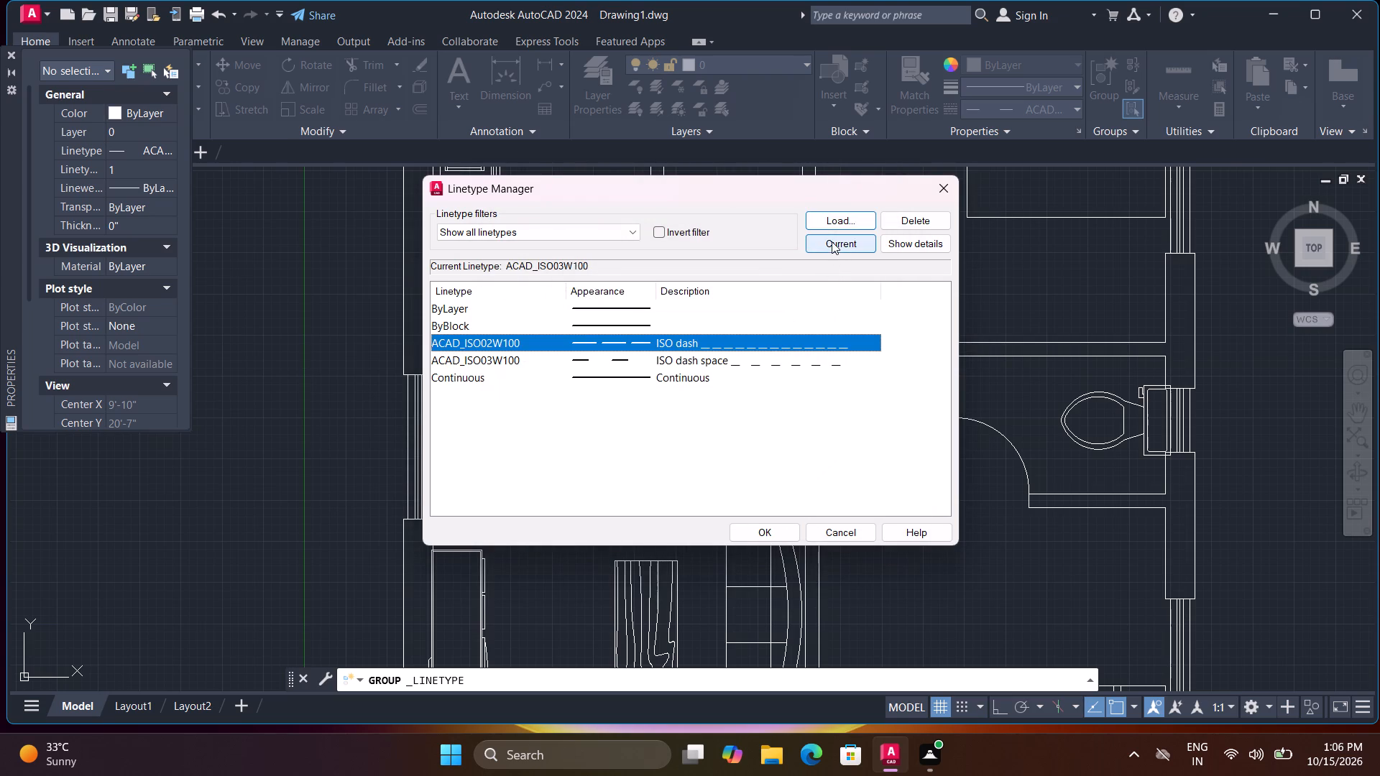
{"action": "left_click", "coordinate": [832, 241]}
{"action": "left_click", "coordinate": [752, 528]}
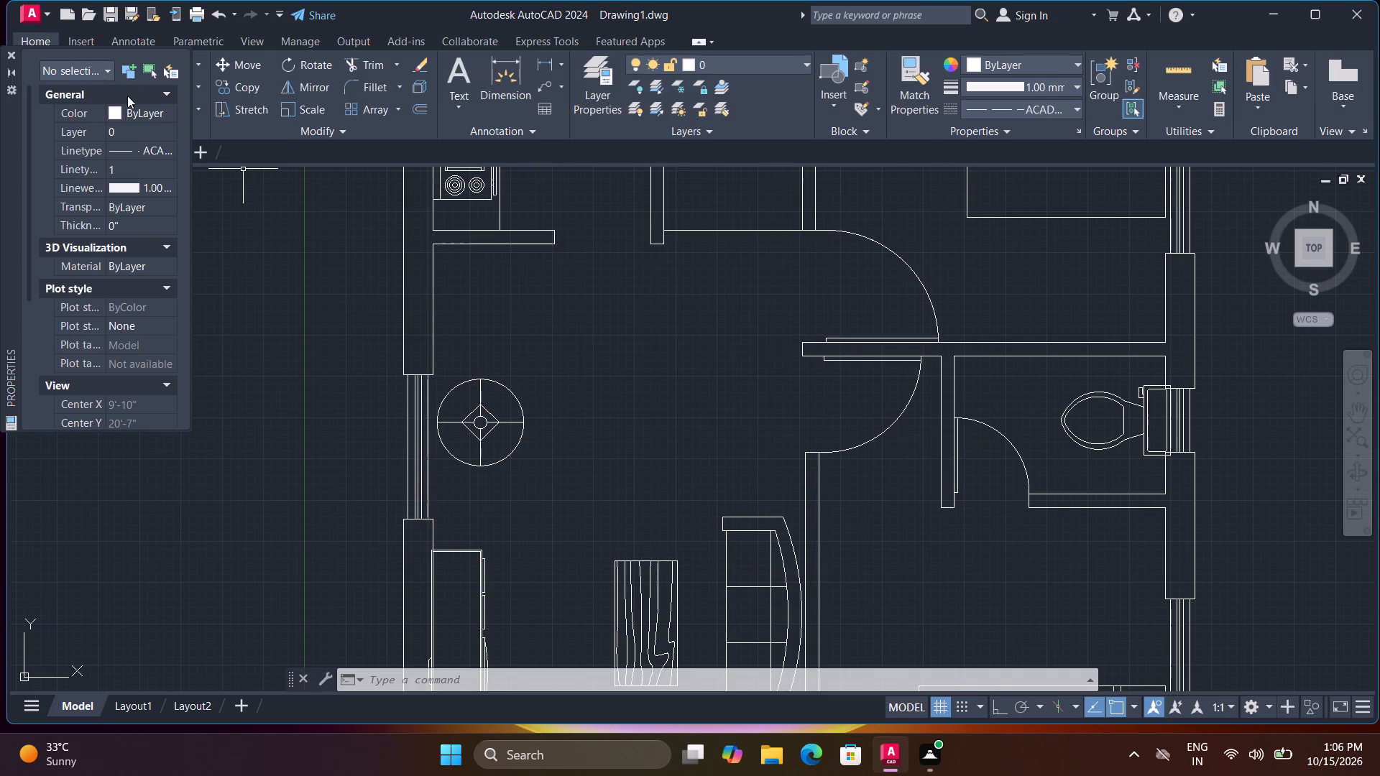
{"action": "left_click", "coordinate": [10, 51]}
Draw a 2'-5" horizontal line across the kitchen opening from the short wall's lower end corner to the bathroom-side wall.
{"action": "middle_click_drag", "start_coordinate": [594, 178], "coordinate": [608, 256]}
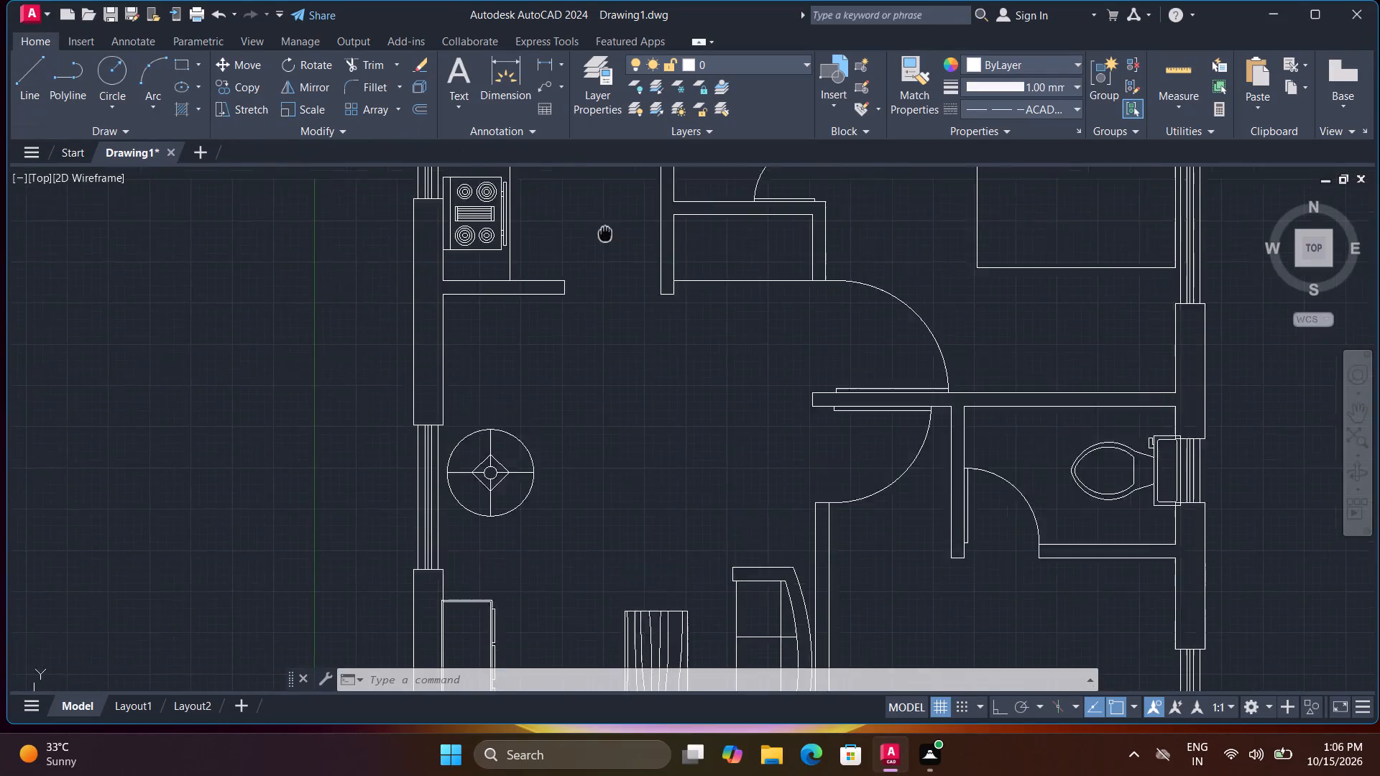
{"action": "middle_click_drag", "start_coordinate": [608, 256], "coordinate": [609, 321]}
{"action": "scroll", "coordinate": [609, 326], "scroll_direction": "up", "scroll_amount": 3}
{"action": "type", "text": "l"}
{"action": "key", "text": "space"}
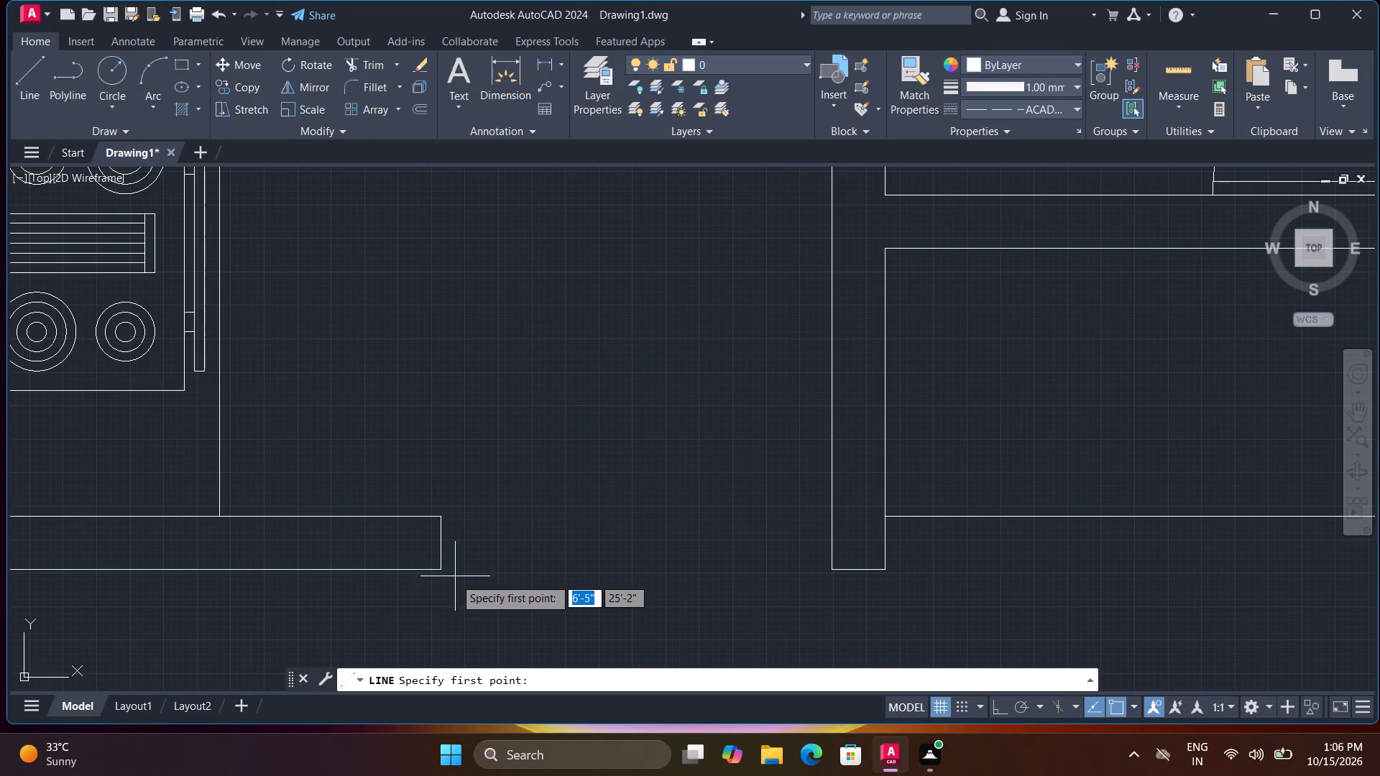
{"action": "left_click", "coordinate": [441, 568]}
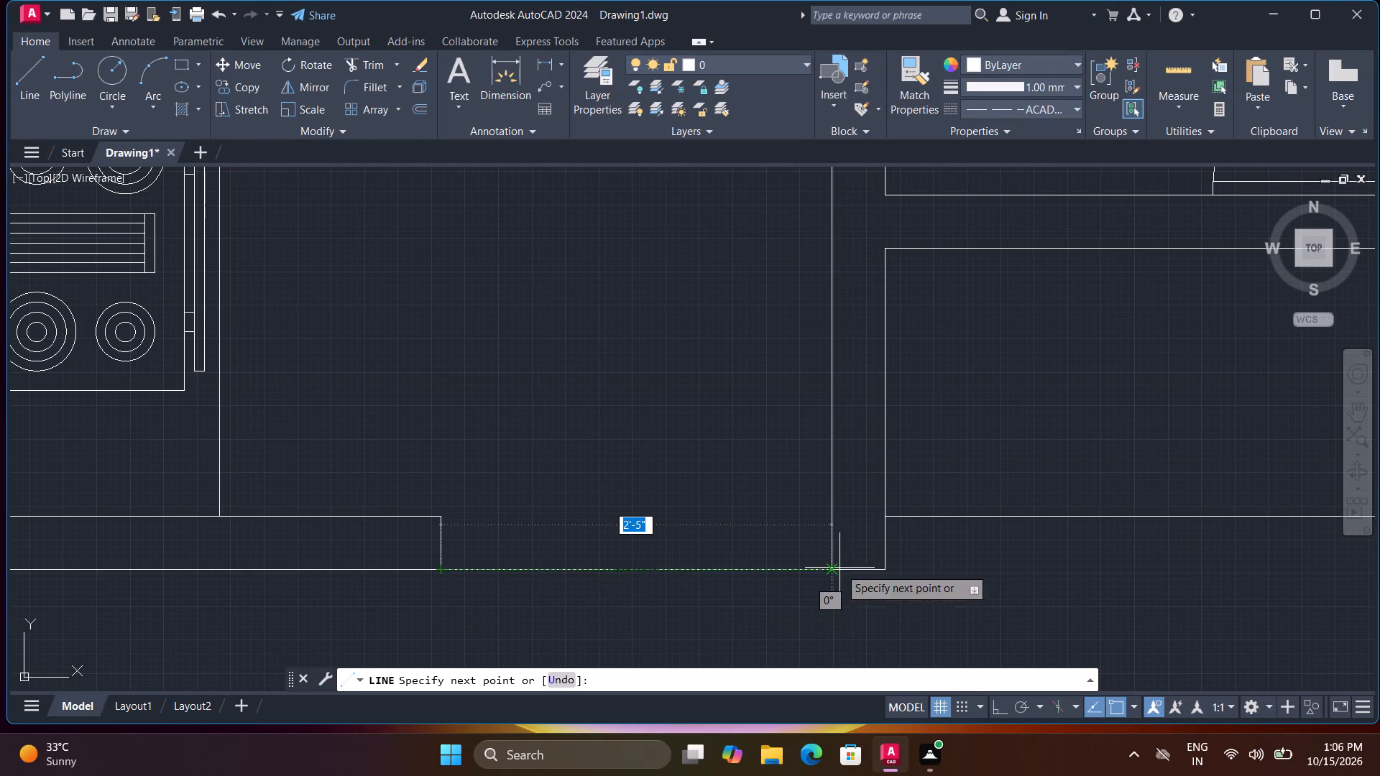
{"action": "left_click", "coordinate": [834, 568]}
{"action": "key", "text": "space"}
Draw a horizontal line across the kitchen opening from the short wall's upper end corner to the bathroom-side wall.
{"action": "key", "text": "space"}
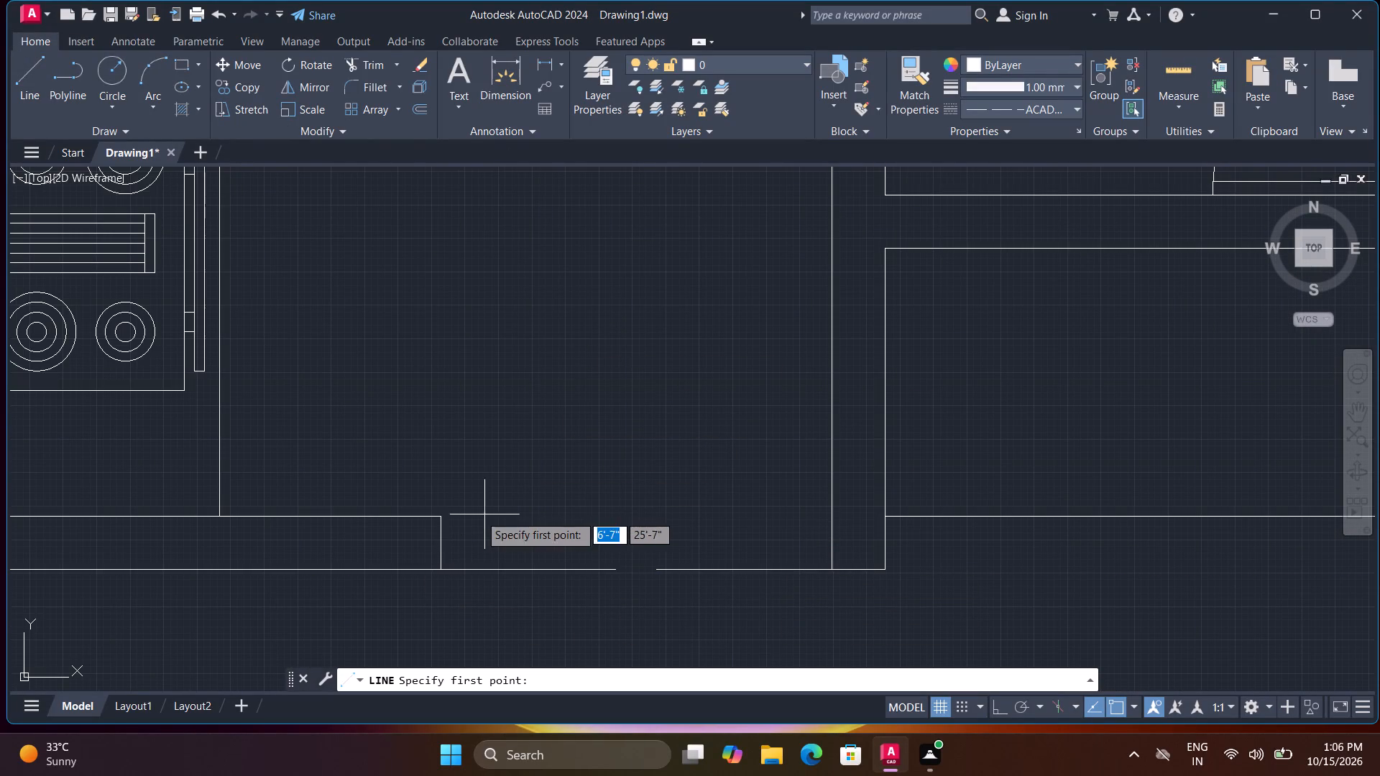
{"action": "left_click", "coordinate": [441, 517]}
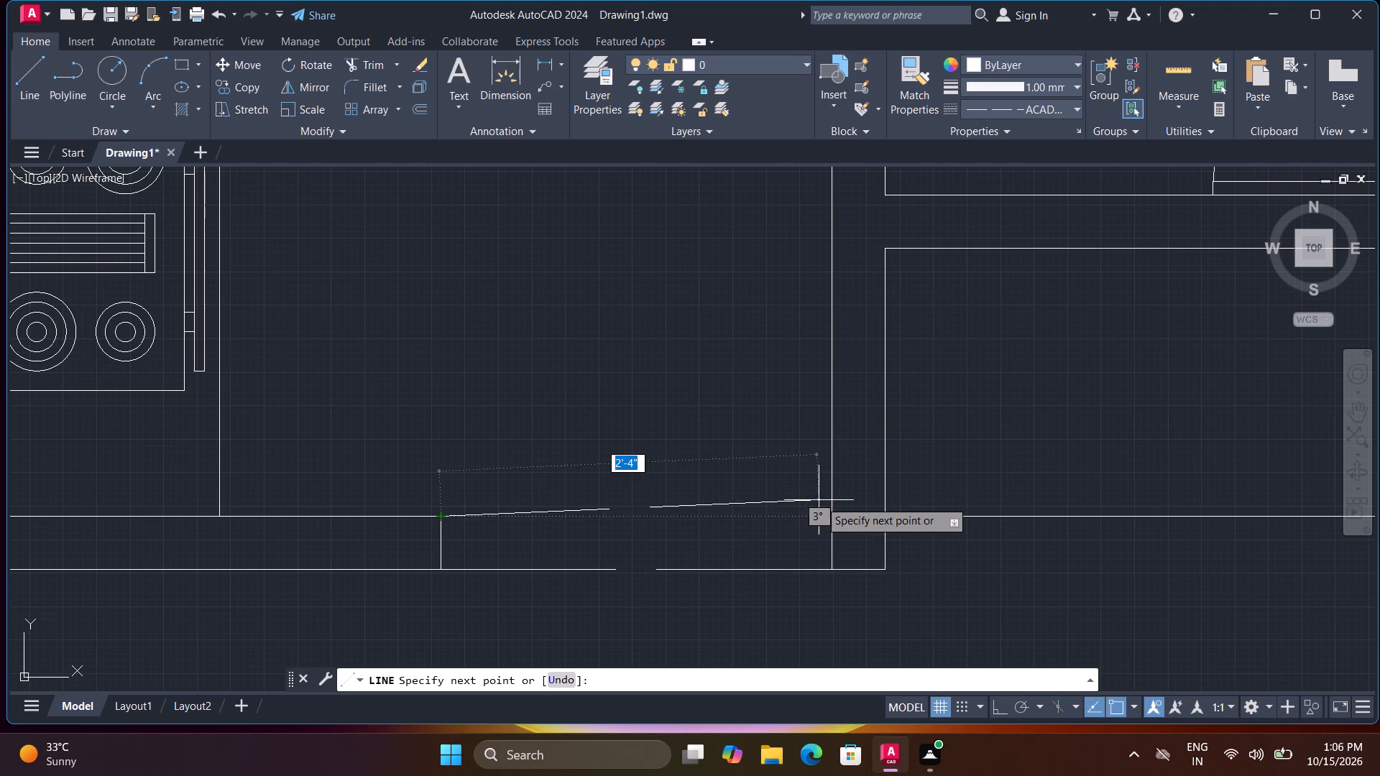
{"action": "left_click", "coordinate": [828, 517]}
{"action": "scroll", "coordinate": [827, 519], "scroll_direction": "down", "scroll_amount": 3}
{"action": "key", "text": "space"}
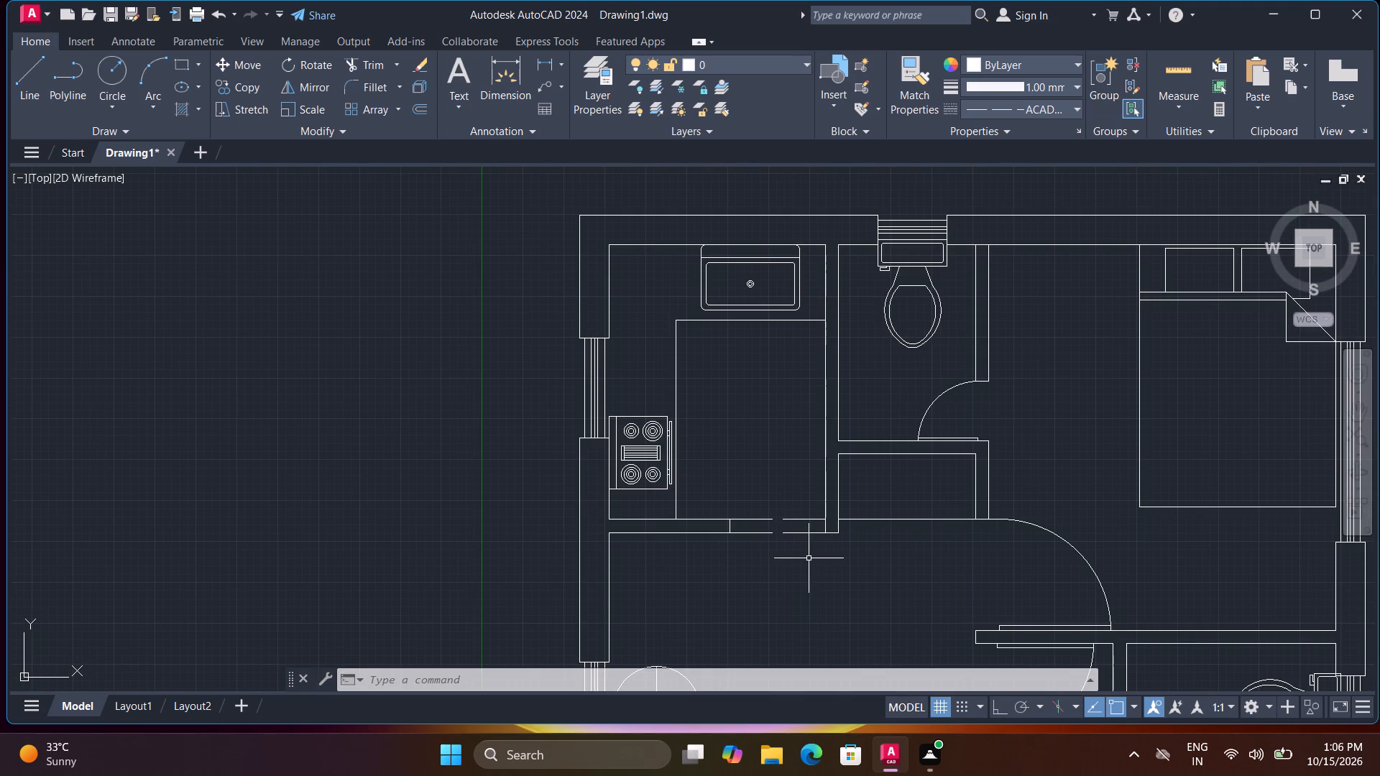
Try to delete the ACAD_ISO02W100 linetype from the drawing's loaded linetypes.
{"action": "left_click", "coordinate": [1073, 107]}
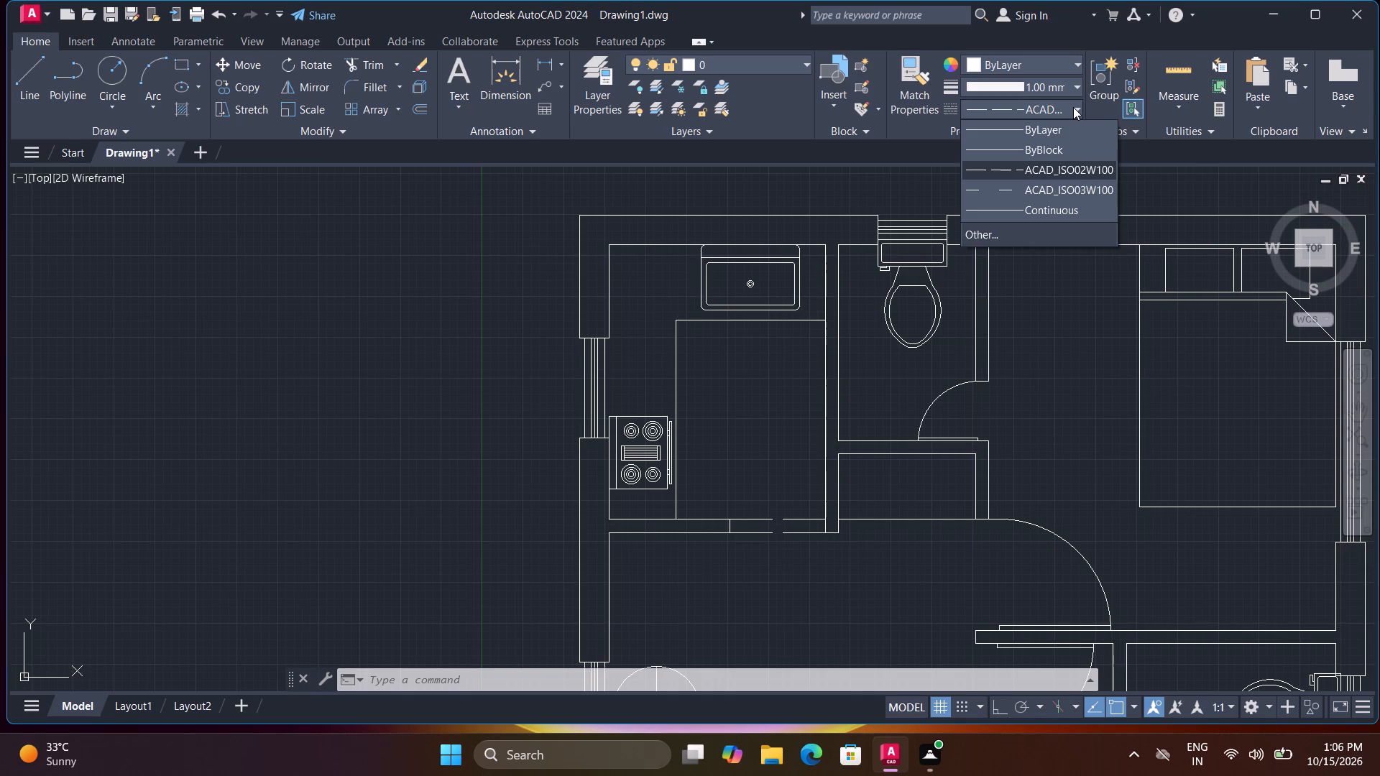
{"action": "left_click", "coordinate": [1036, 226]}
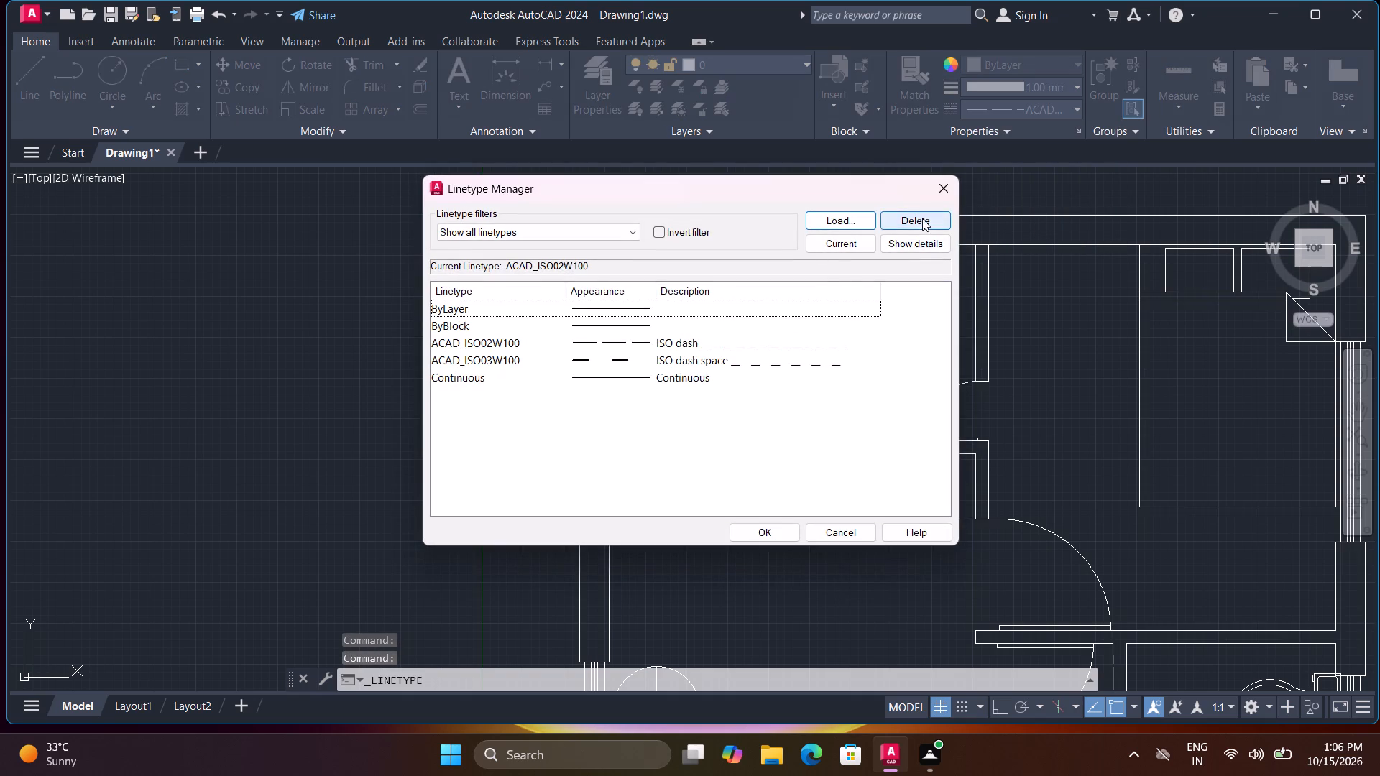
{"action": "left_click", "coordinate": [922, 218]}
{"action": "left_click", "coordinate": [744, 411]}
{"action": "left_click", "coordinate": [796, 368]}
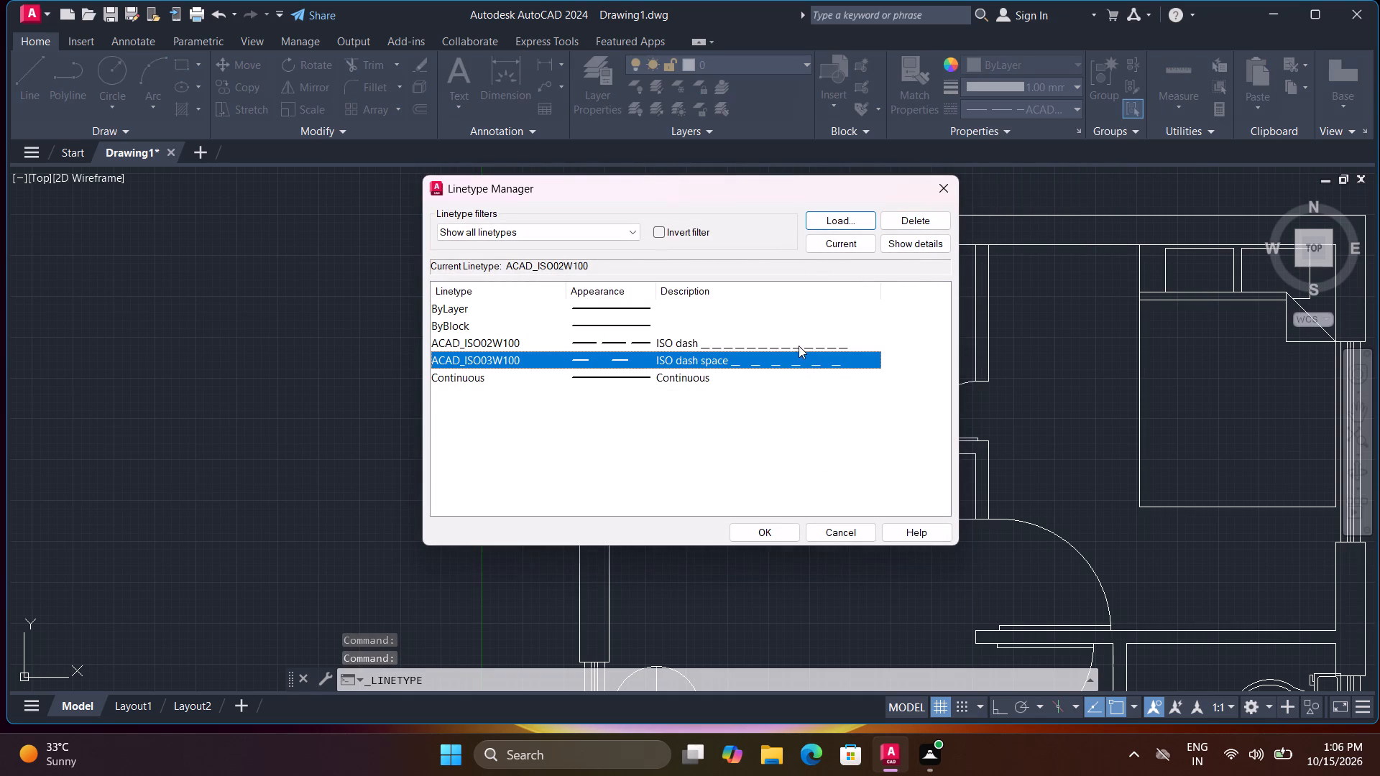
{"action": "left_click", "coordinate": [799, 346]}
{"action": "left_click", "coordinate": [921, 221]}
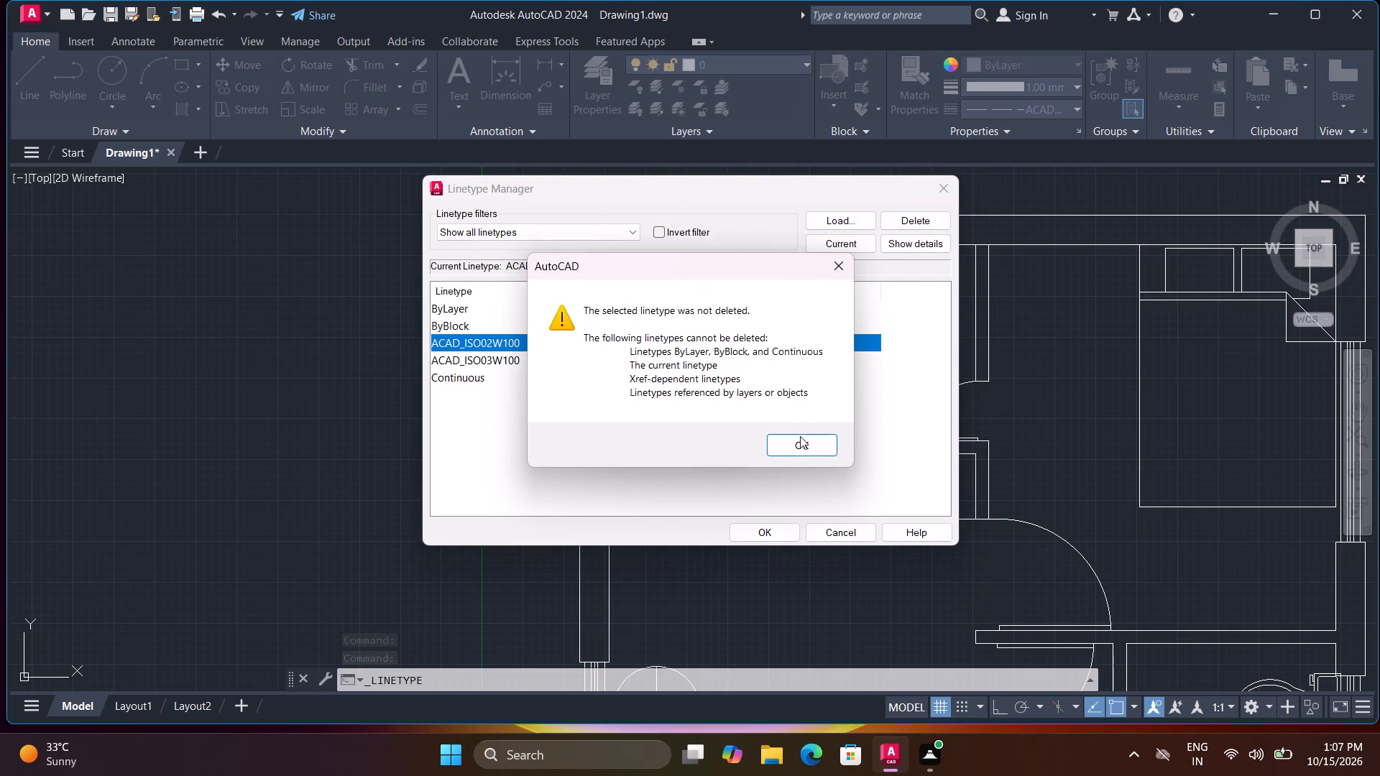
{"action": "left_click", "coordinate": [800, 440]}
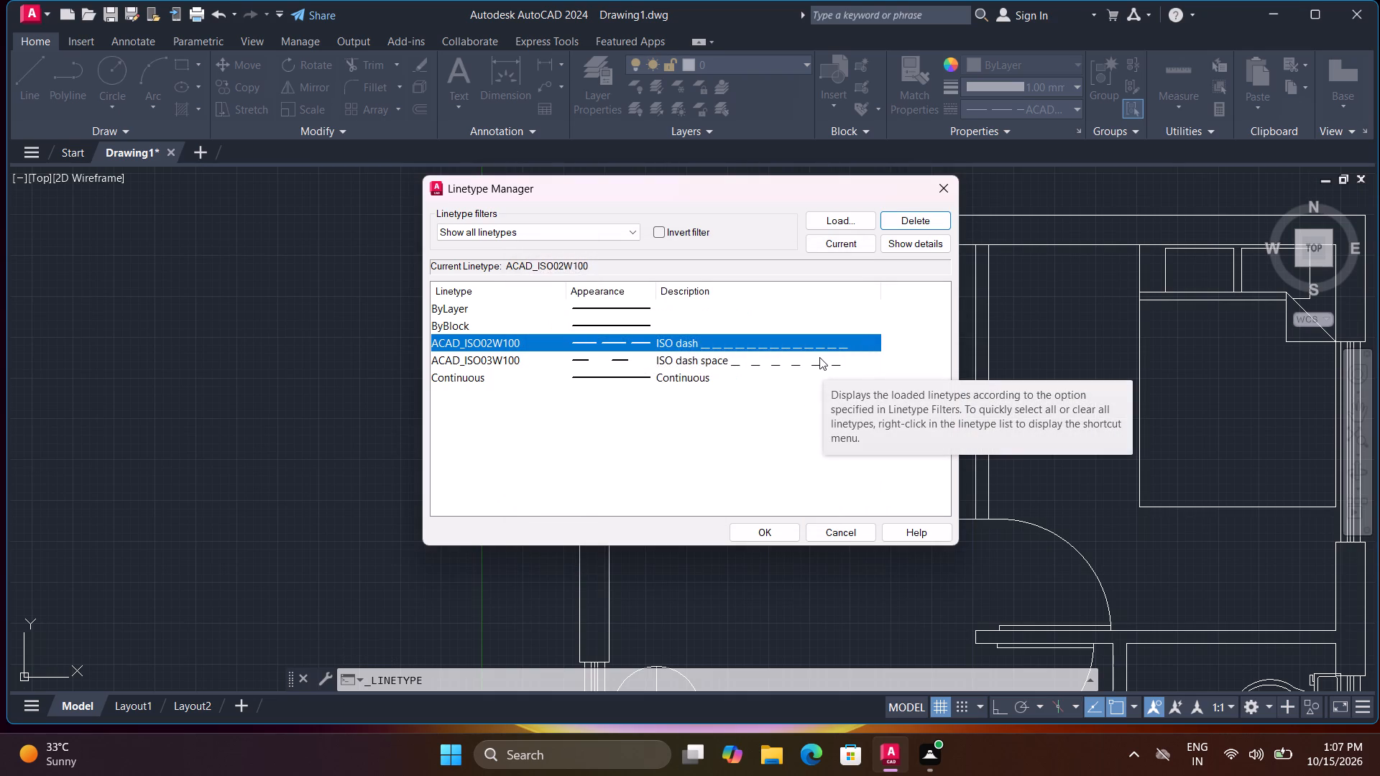
Delete the ACAD_ISO03W100 linetype from the loaded linetypes.
{"action": "left_click", "coordinate": [819, 367]}
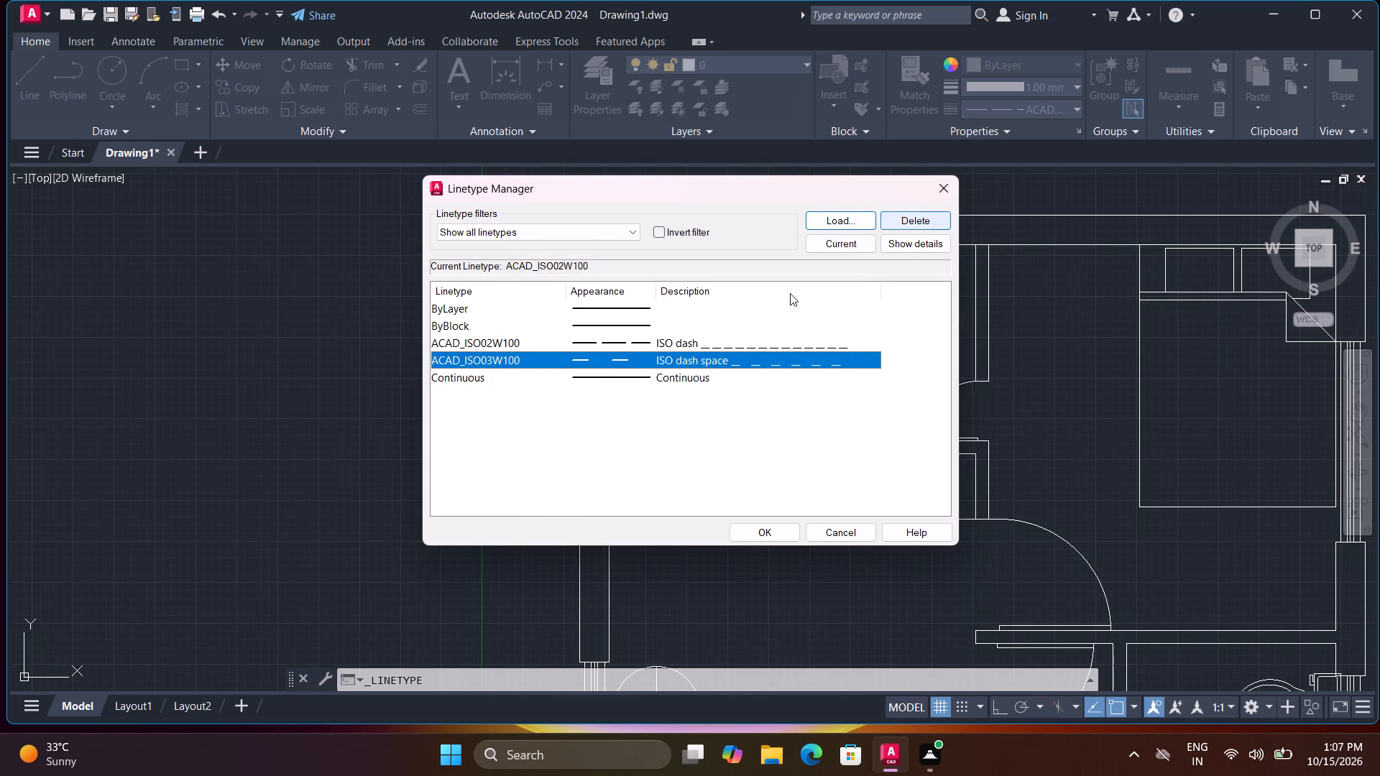
{"action": "left_click", "coordinate": [613, 351]}
{"action": "left_click", "coordinate": [613, 338]}
{"action": "left_click", "coordinate": [617, 358]}
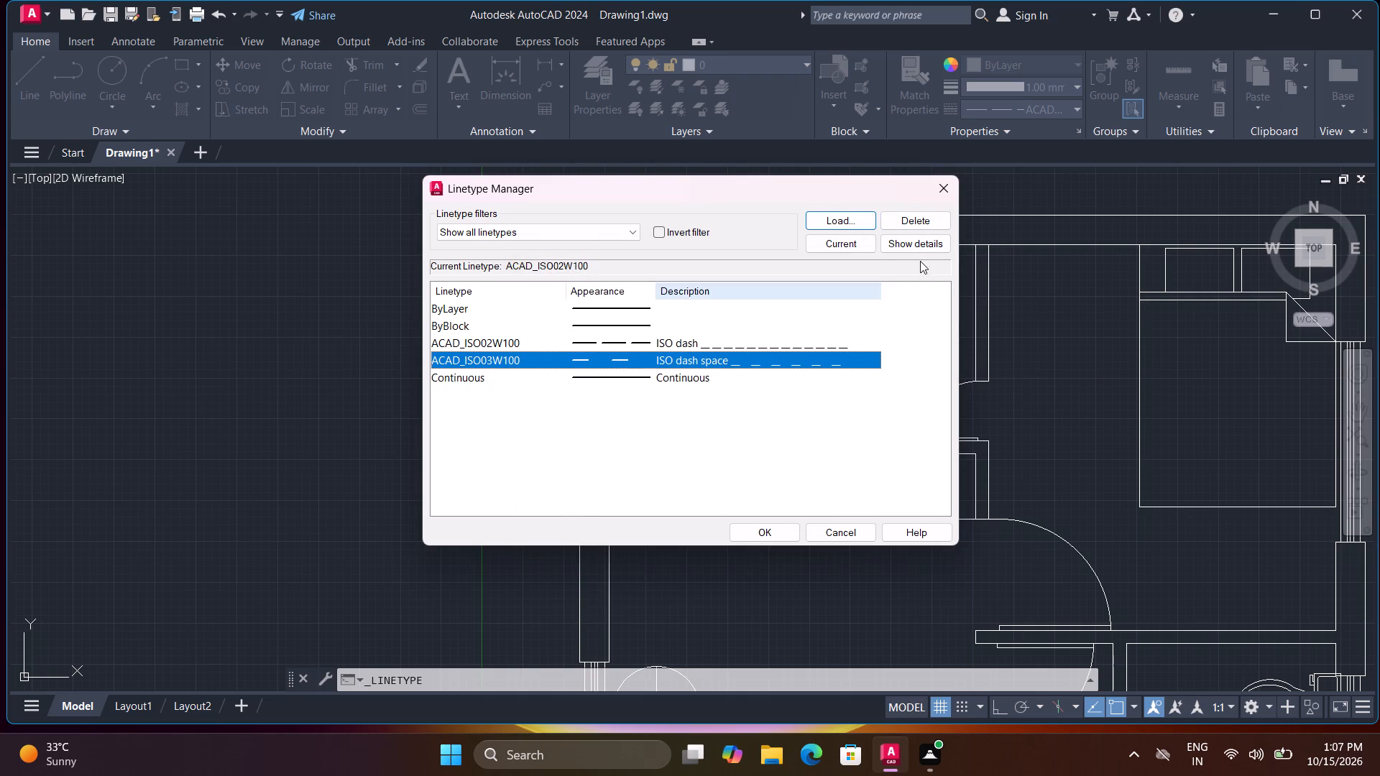
{"action": "left_click", "coordinate": [936, 223]}
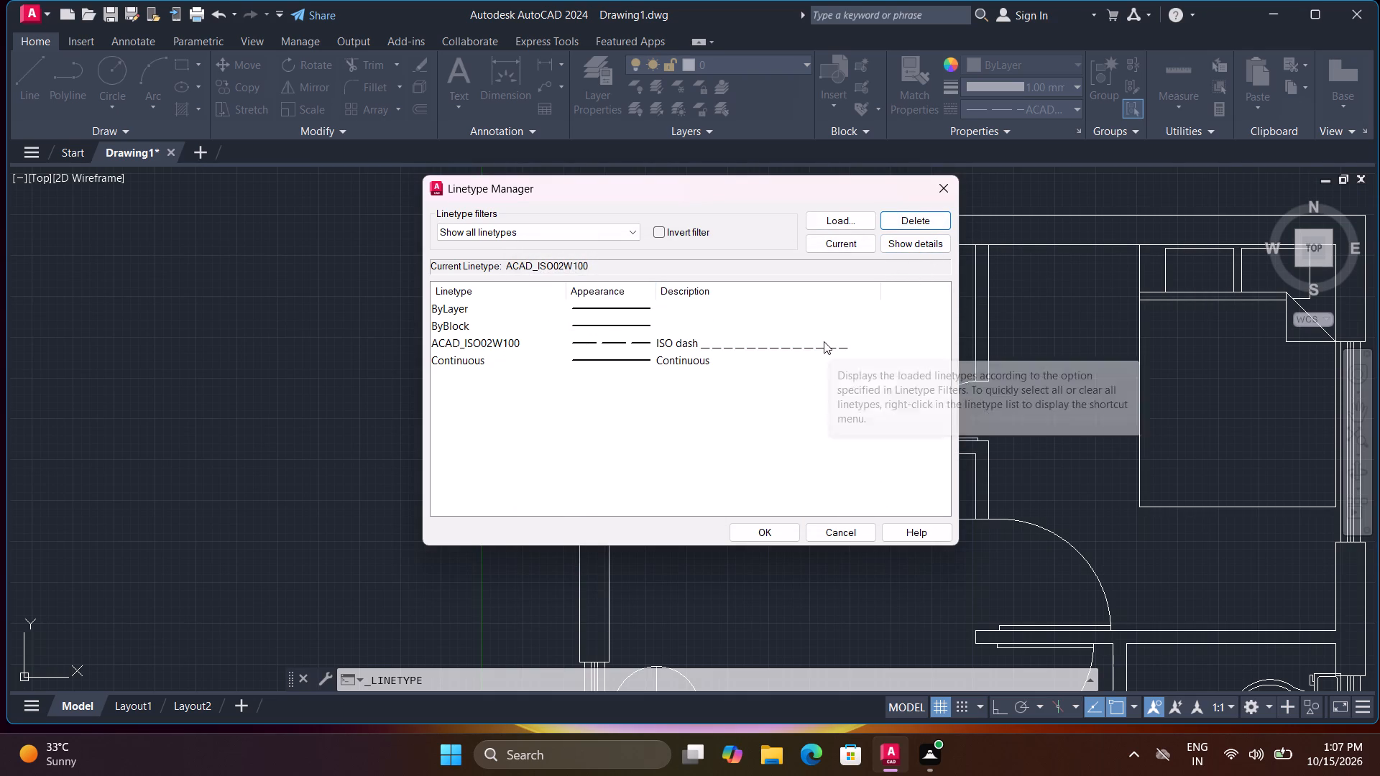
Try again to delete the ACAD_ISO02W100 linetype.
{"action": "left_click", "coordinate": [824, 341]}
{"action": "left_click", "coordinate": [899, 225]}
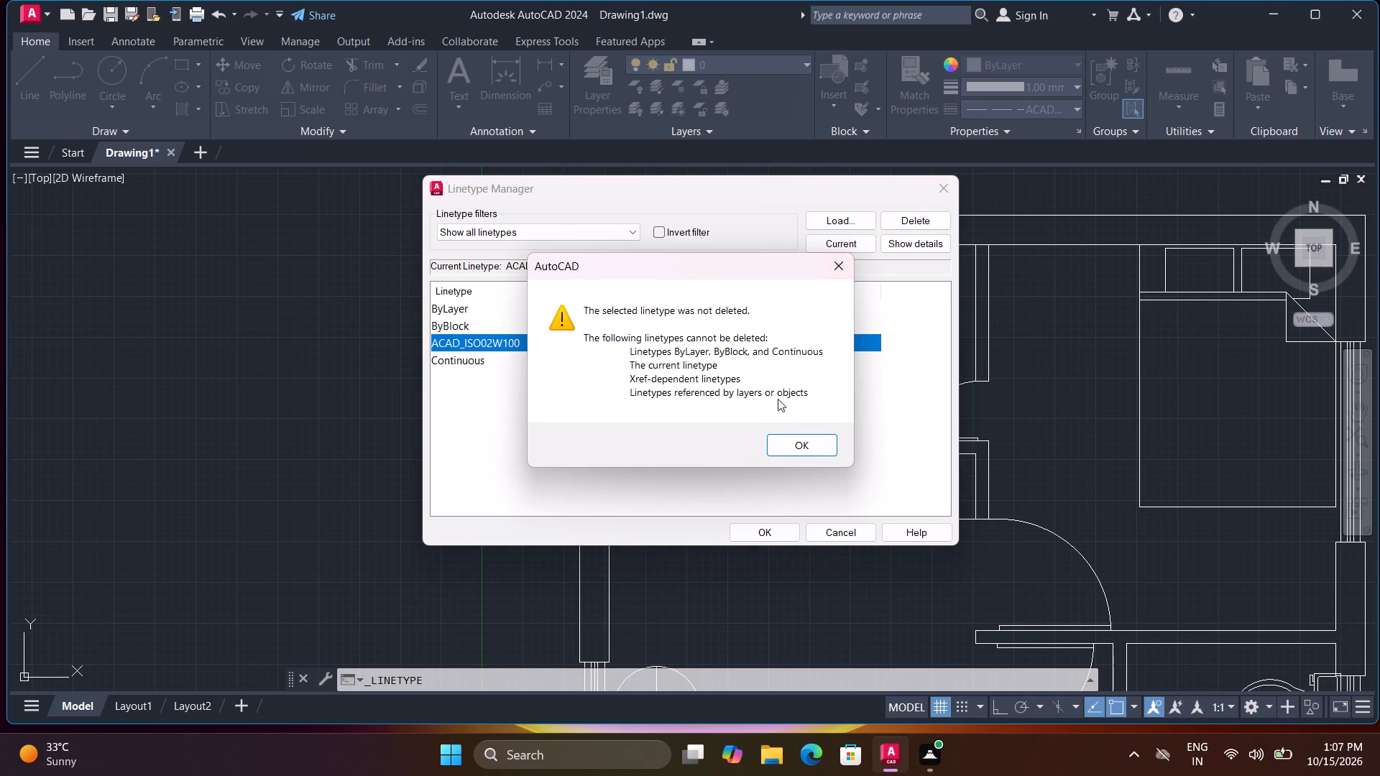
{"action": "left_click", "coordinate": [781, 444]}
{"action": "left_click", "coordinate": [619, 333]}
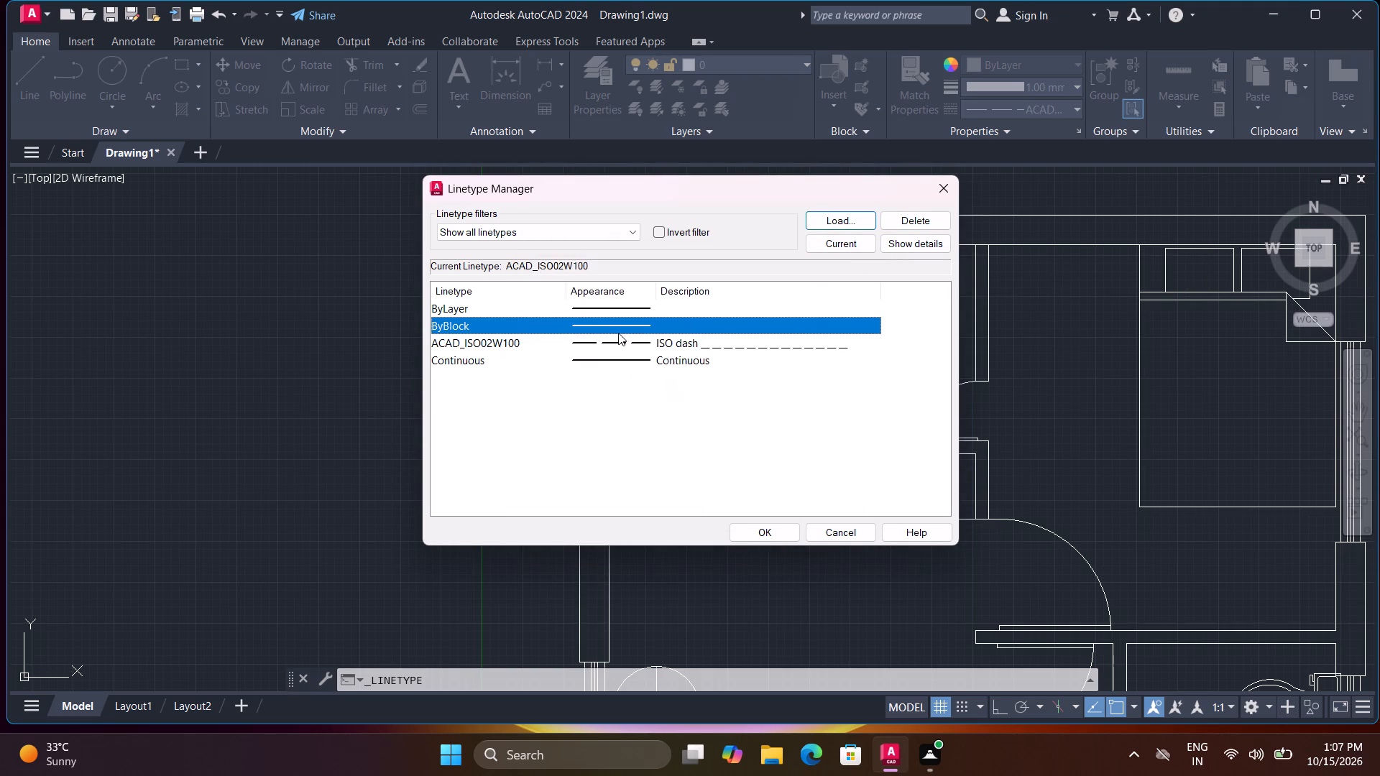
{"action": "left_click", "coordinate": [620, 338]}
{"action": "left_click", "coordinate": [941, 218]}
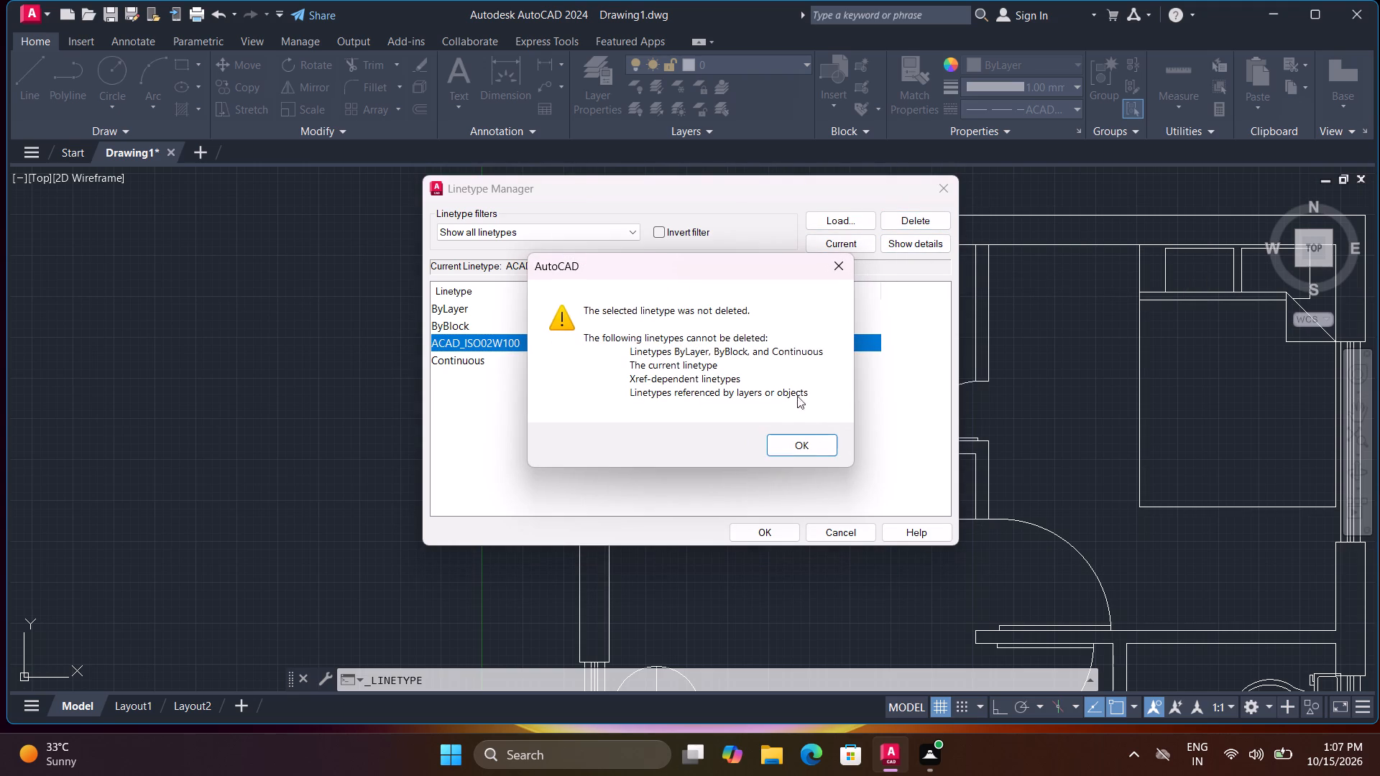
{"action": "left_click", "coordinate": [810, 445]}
Load the DASHED2 (.5x) linetype from acad.lin and make it the current linetype.
{"action": "left_click", "coordinate": [846, 216]}
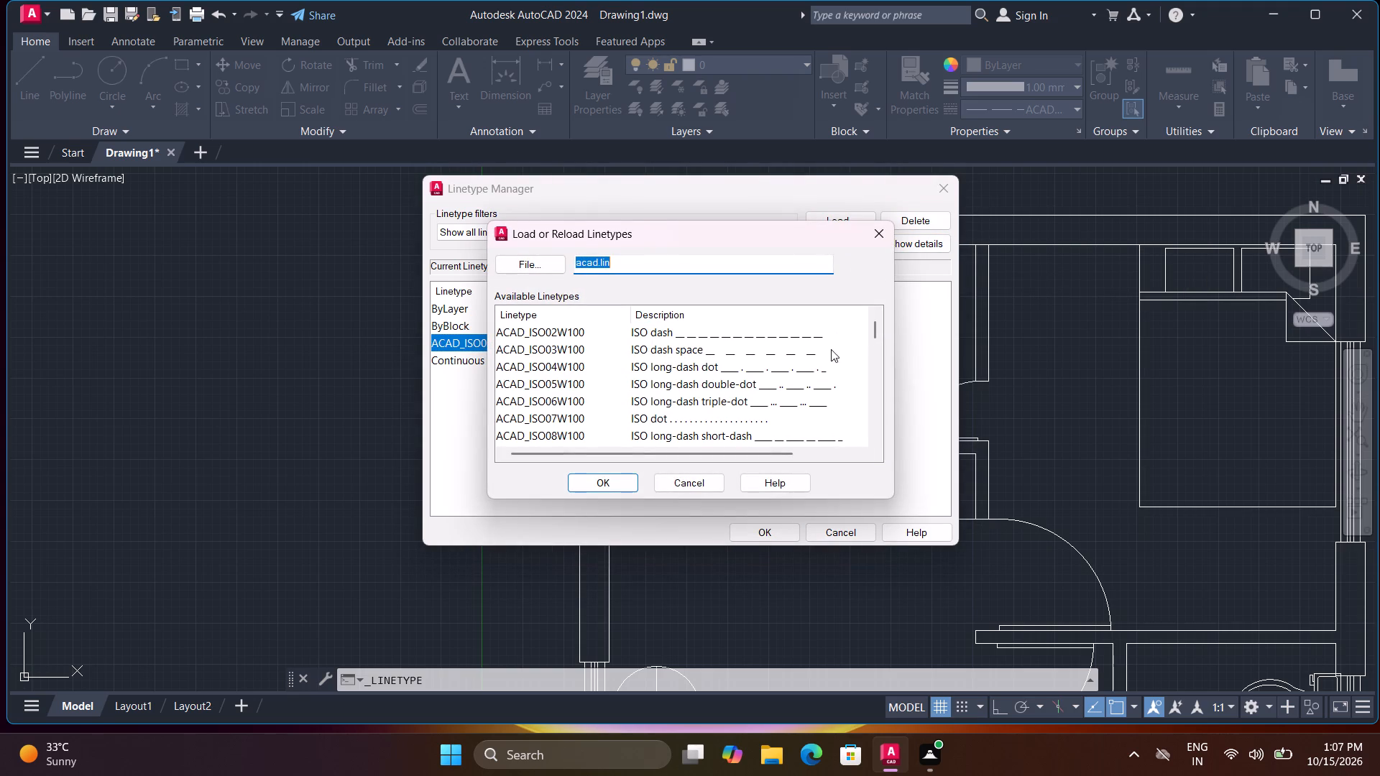
{"action": "scroll", "coordinate": [824, 361], "scroll_direction": "down", "scroll_amount": 2}
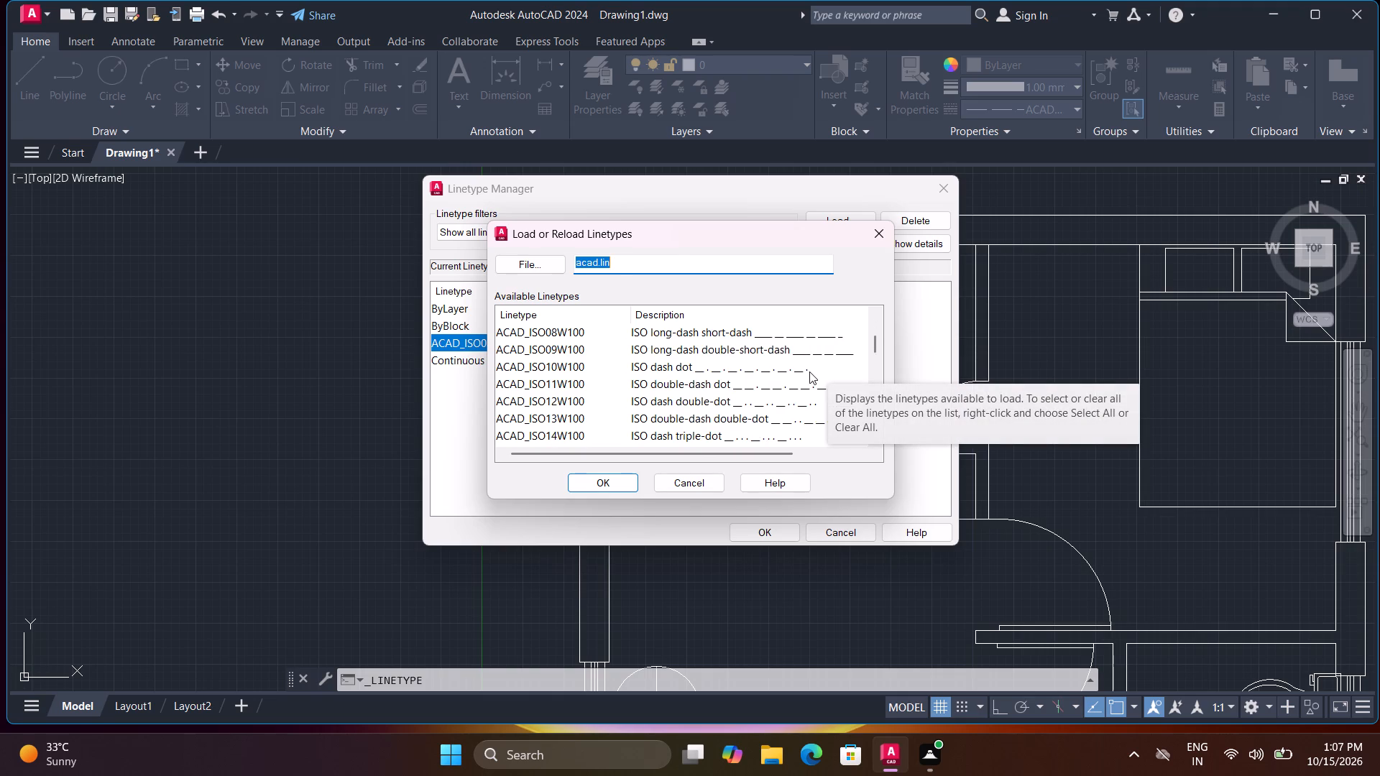
{"action": "scroll", "coordinate": [807, 345], "scroll_direction": "down", "scroll_amount": 2}
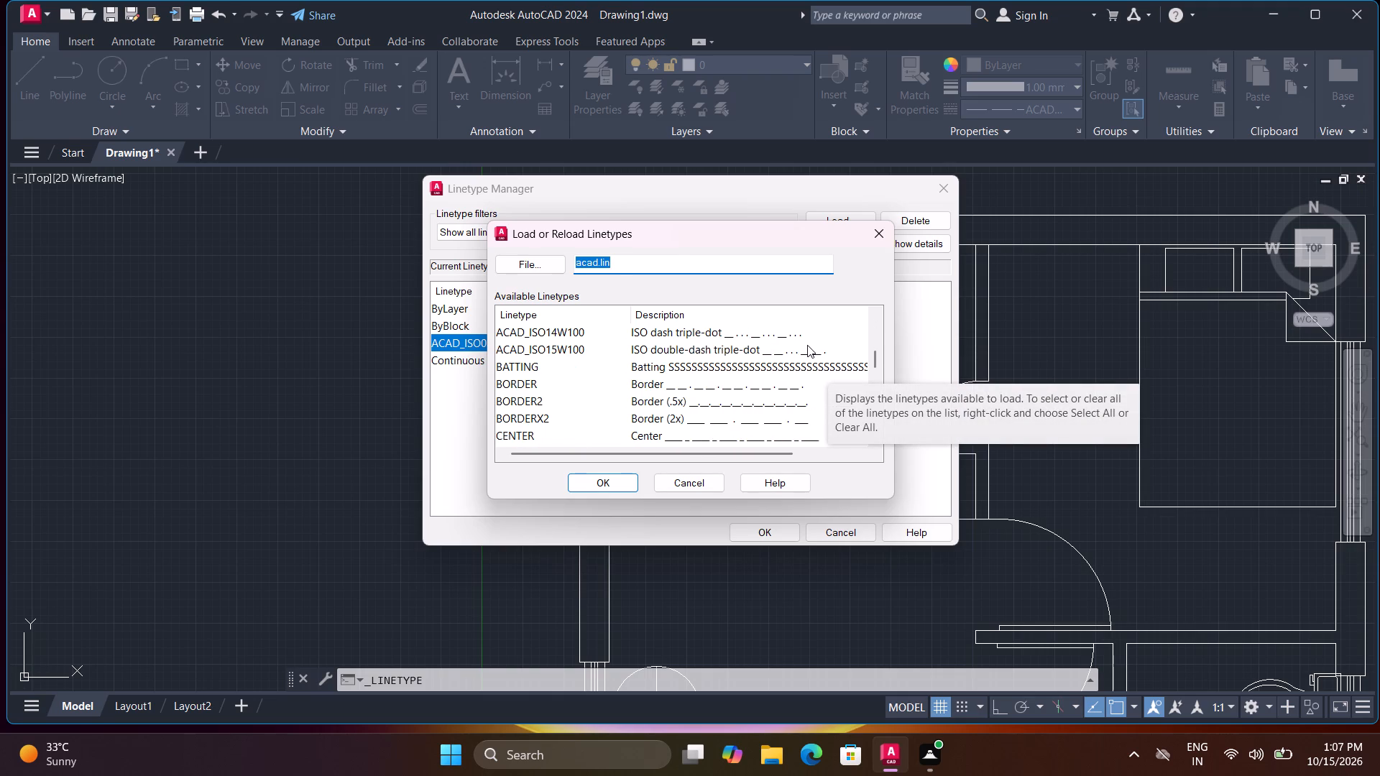
{"action": "scroll", "coordinate": [807, 343], "scroll_direction": "down", "scroll_amount": 2}
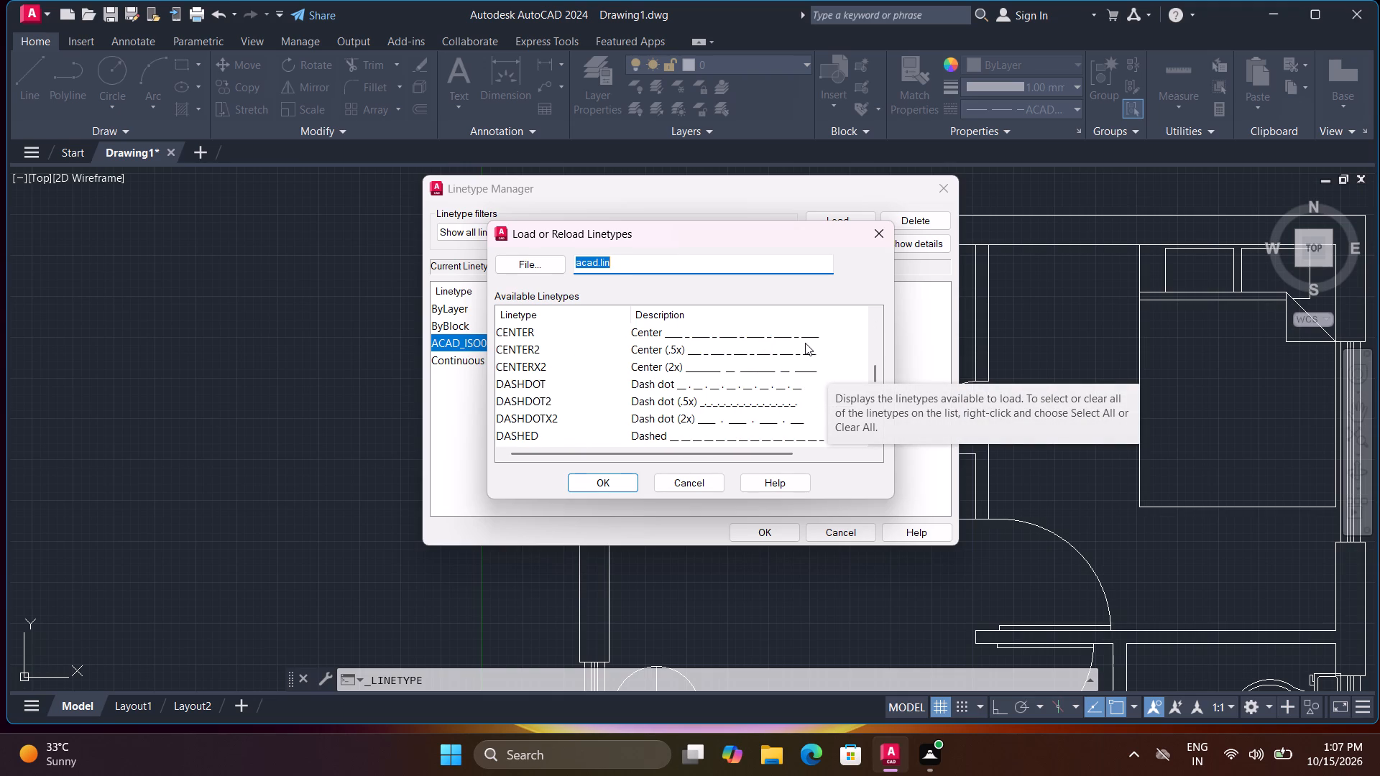
{"action": "scroll", "coordinate": [799, 346], "scroll_direction": "down", "scroll_amount": 1}
{"action": "left_click", "coordinate": [762, 402]}
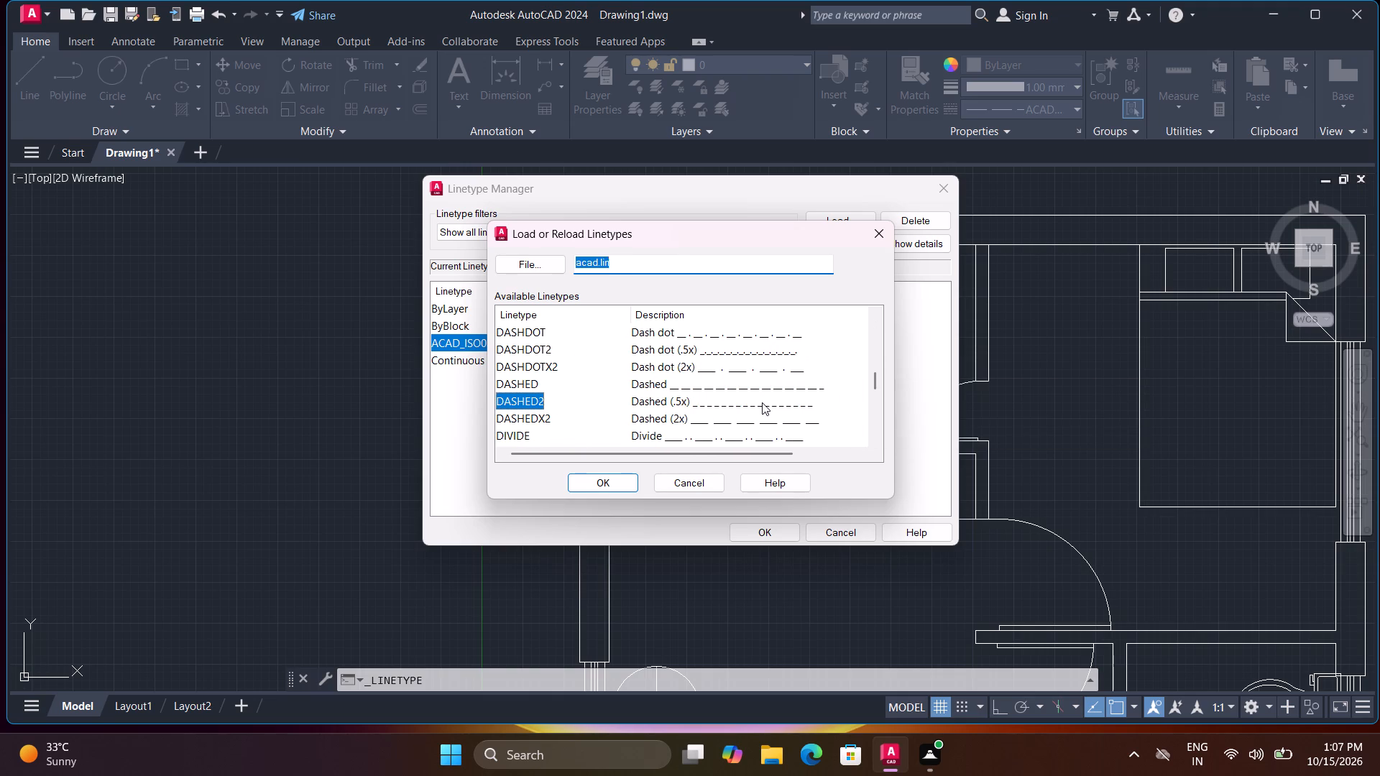
{"action": "left_click", "coordinate": [625, 485]}
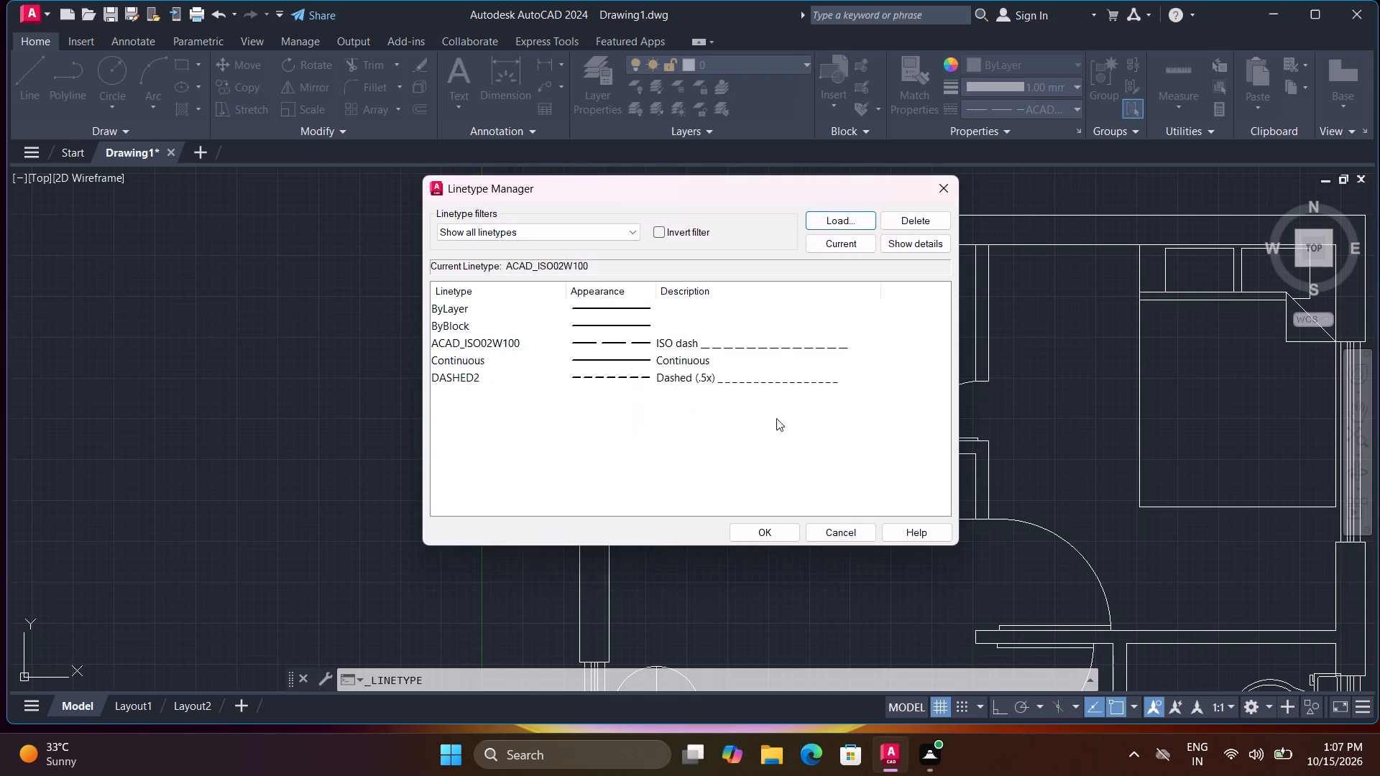
{"action": "left_click", "coordinate": [755, 387]}
{"action": "left_click", "coordinate": [756, 382]}
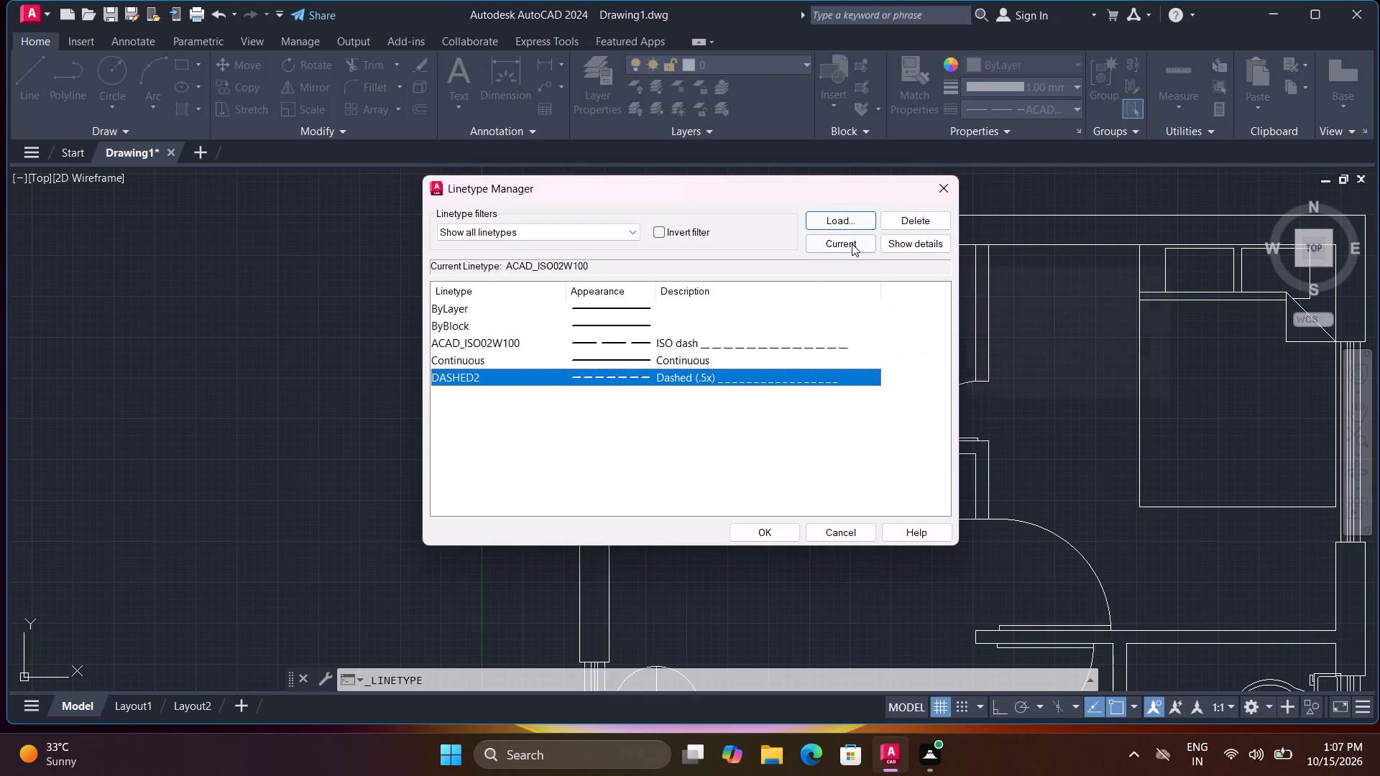
{"action": "left_click", "coordinate": [852, 244]}
{"action": "left_click", "coordinate": [779, 531]}
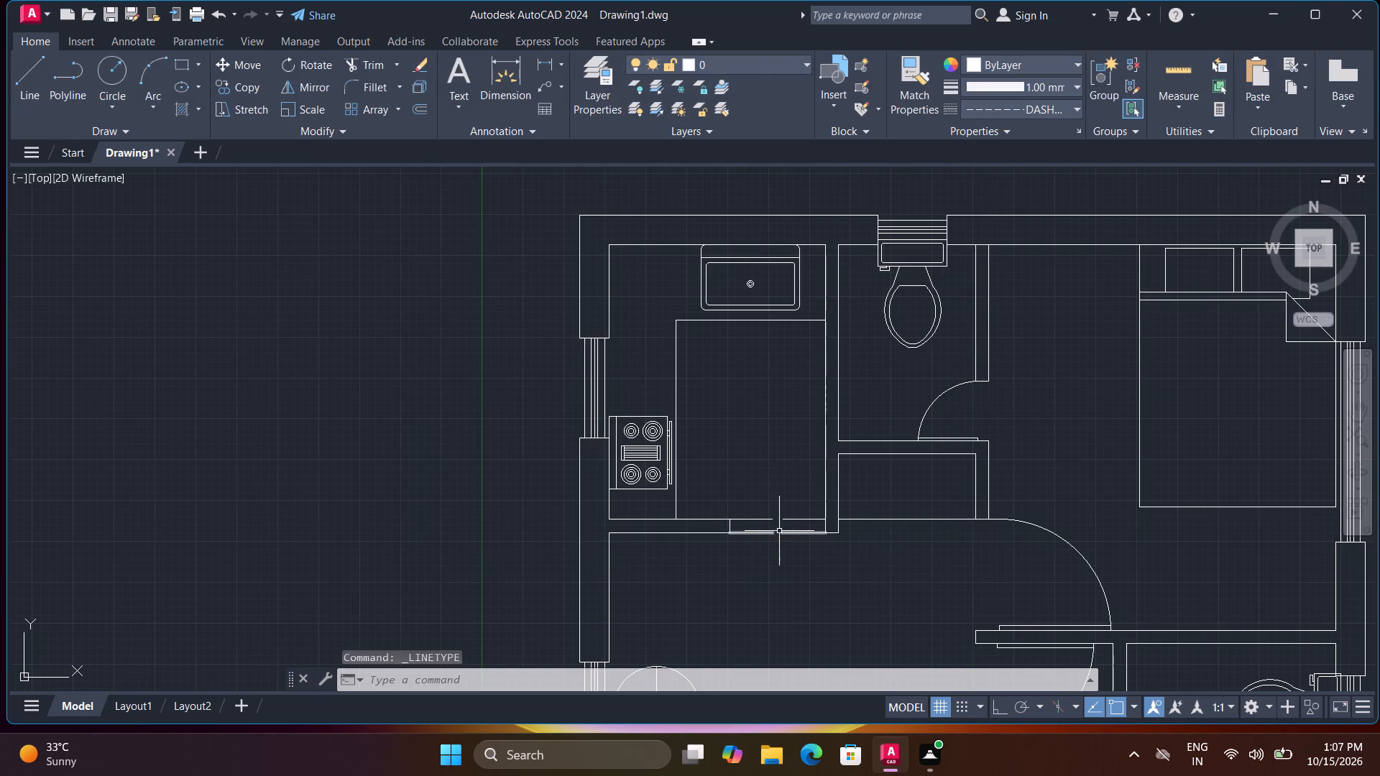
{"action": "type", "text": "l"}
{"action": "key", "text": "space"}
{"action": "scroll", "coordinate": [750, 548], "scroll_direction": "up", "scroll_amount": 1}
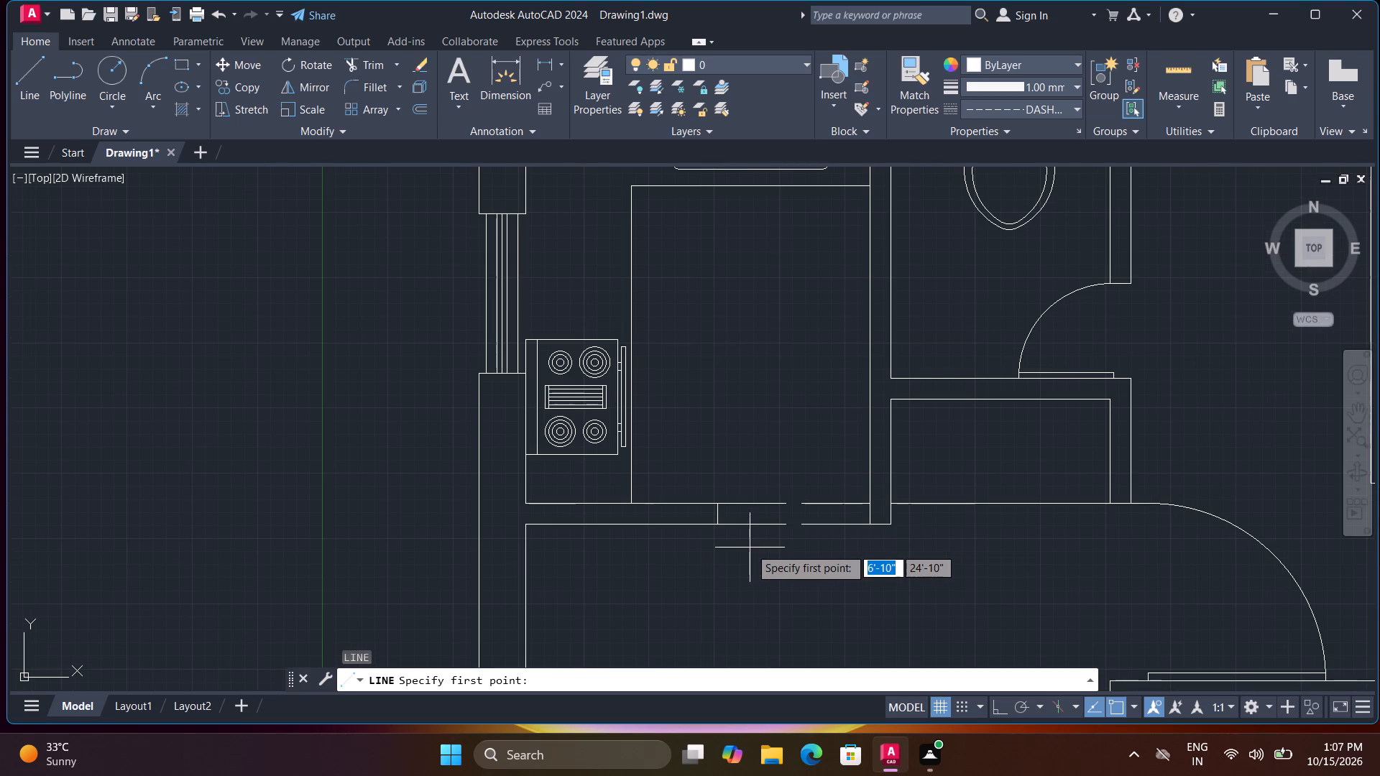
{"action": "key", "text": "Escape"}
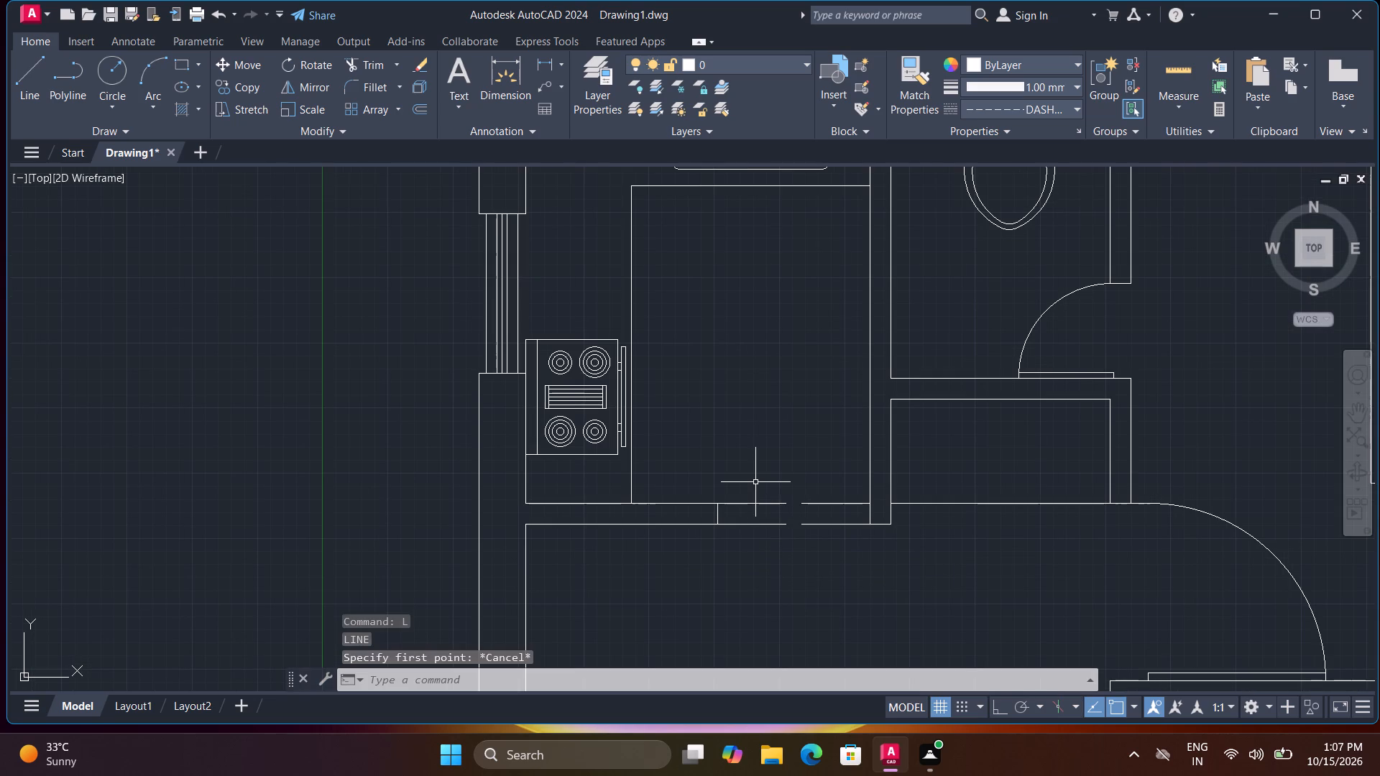
Trim away both ISO dash lines across the kitchen opening with a fence crossing them.
{"action": "type", "text": "tr"}
{"action": "key", "text": "space"}
{"action": "left_click_drag", "start_coordinate": [755, 478], "coordinate": [763, 558]}
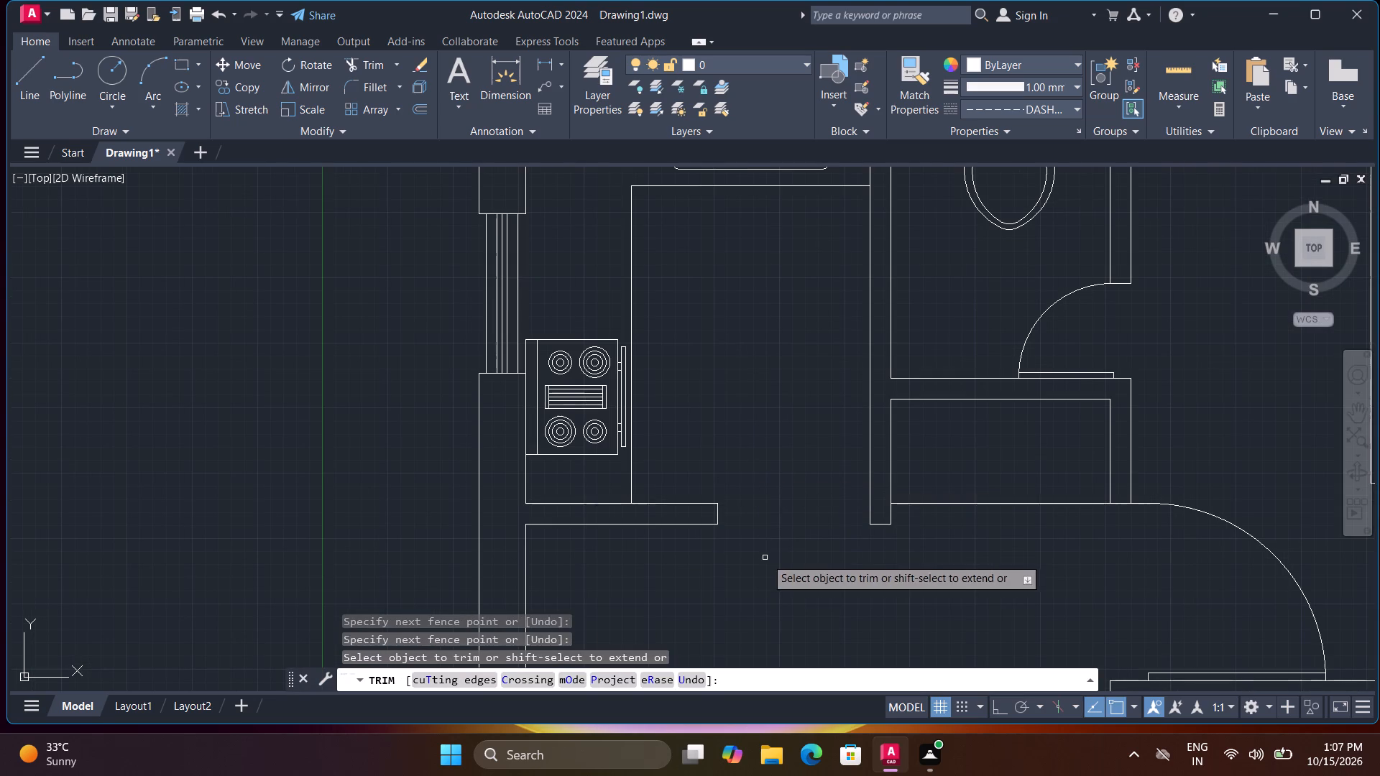
{"action": "key", "text": "Escape"}
Draw a horizontal DASHED2 line across the kitchen opening from the short wall's upper end corner to the bathroom-side wall.
{"action": "type", "text": "l"}
{"action": "key", "text": "space"}
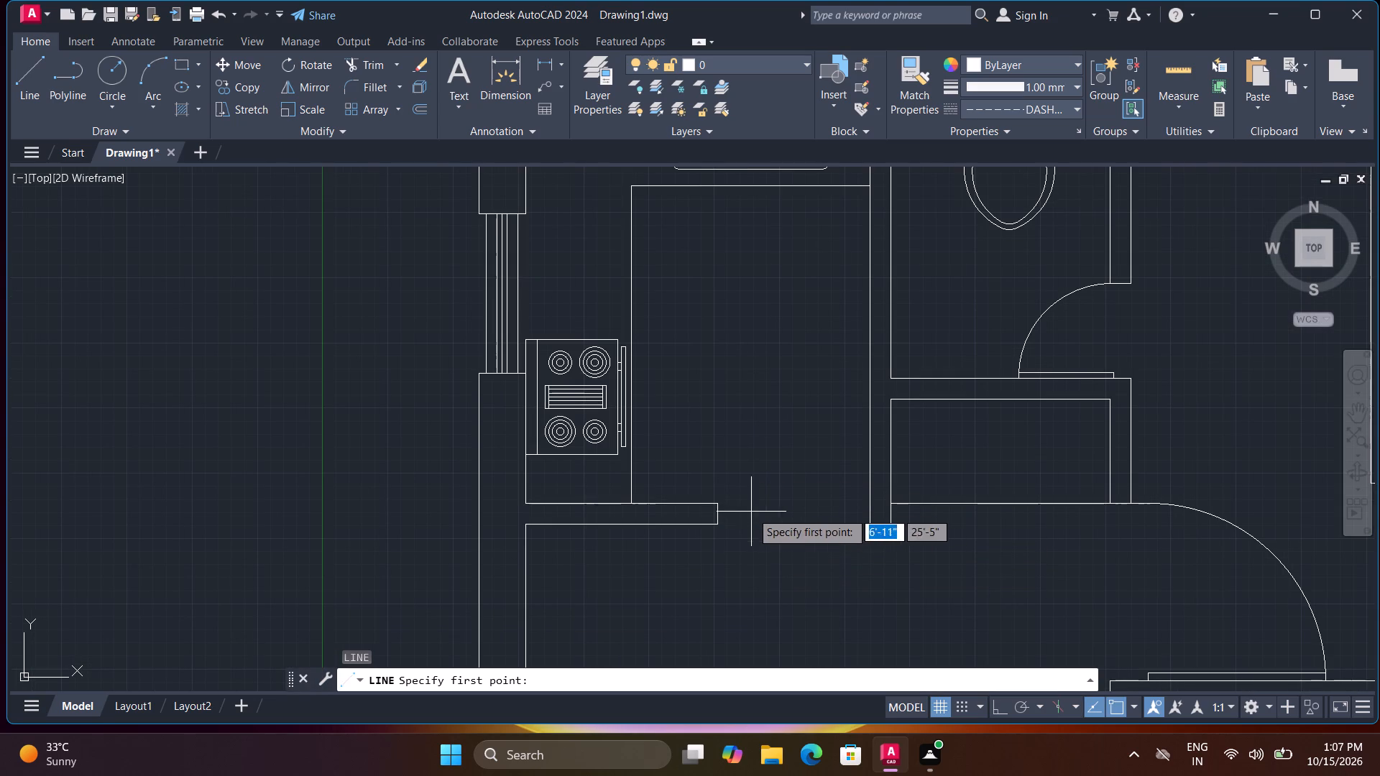
{"action": "left_click", "coordinate": [722, 504]}
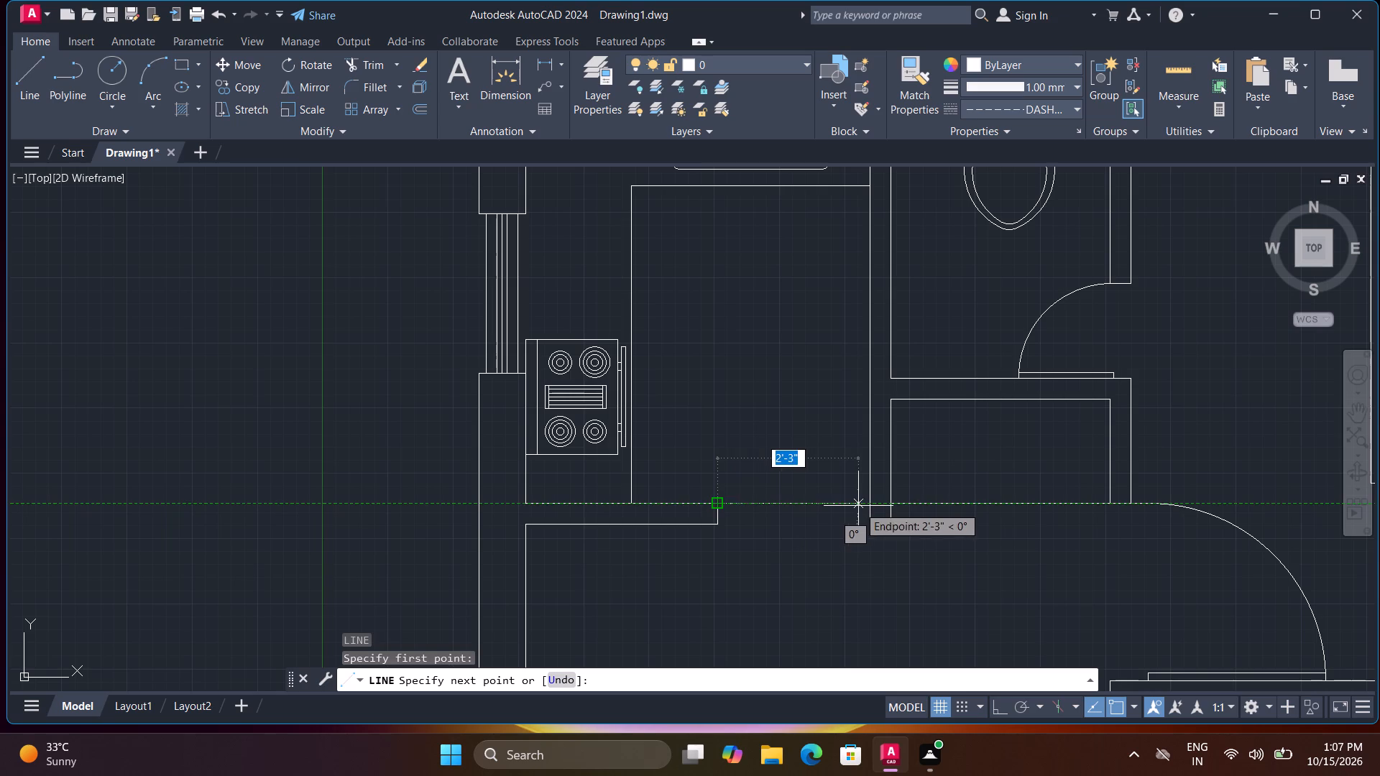
{"action": "left_click", "coordinate": [866, 507]}
{"action": "scroll", "coordinate": [862, 507], "scroll_direction": "up", "scroll_amount": 3}
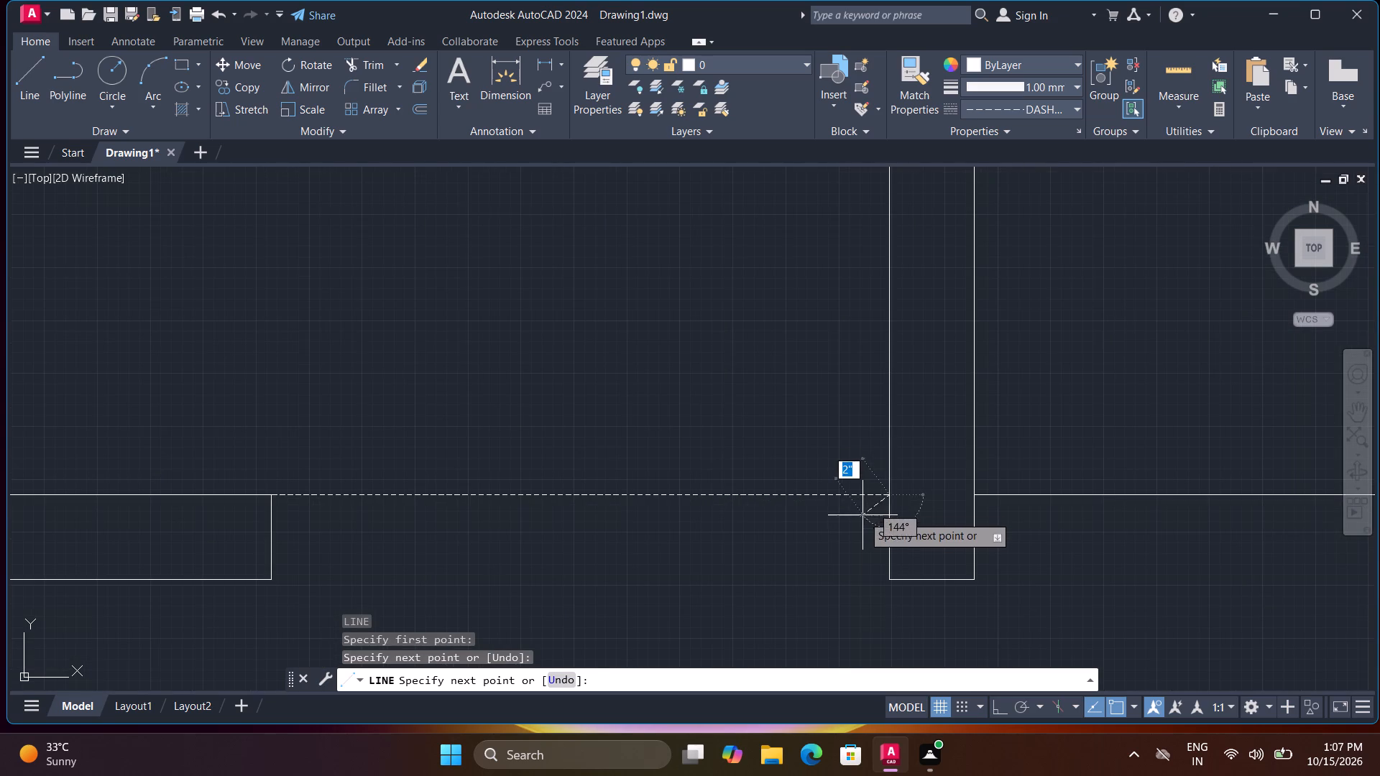
{"action": "key", "text": "space"}
Draw a horizontal DASHED2 line from the bathroom-side wall's lower corner to the short kitchen wall's lower end corner.
{"action": "key", "text": "space"}
{"action": "left_click", "coordinate": [888, 578]}
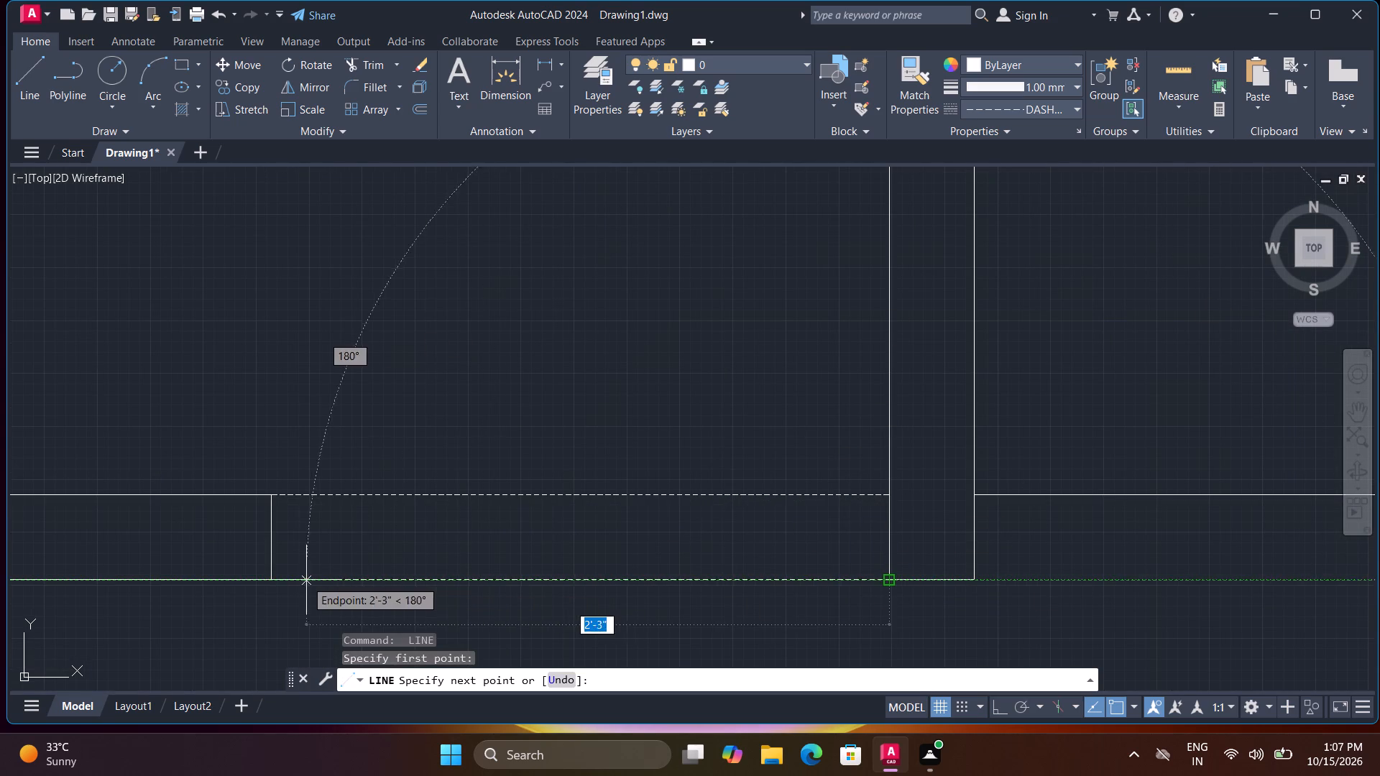
{"action": "left_click", "coordinate": [274, 578]}
{"action": "key", "text": "space"}
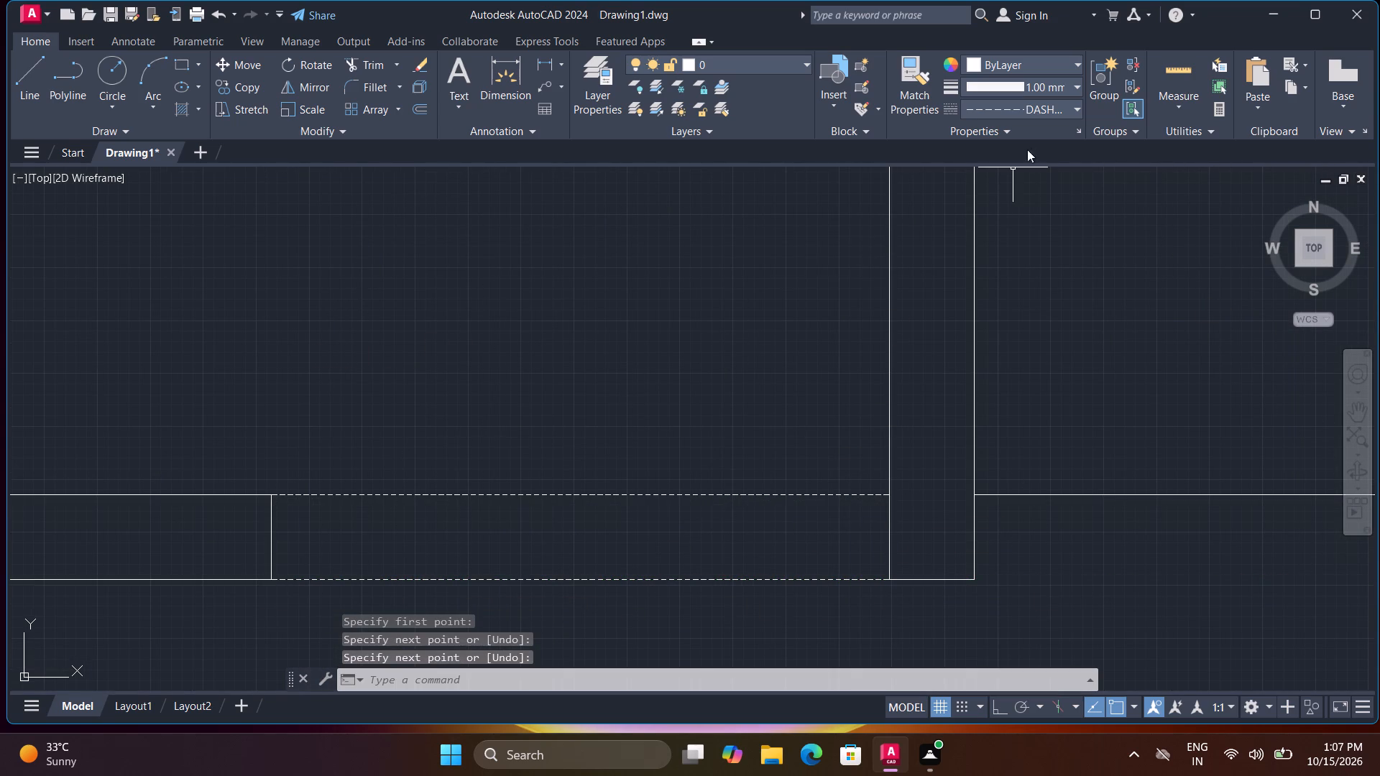
Set the current lineweight to 2.11 mm in the general properties with no object selected.
{"action": "left_click", "coordinate": [1080, 129]}
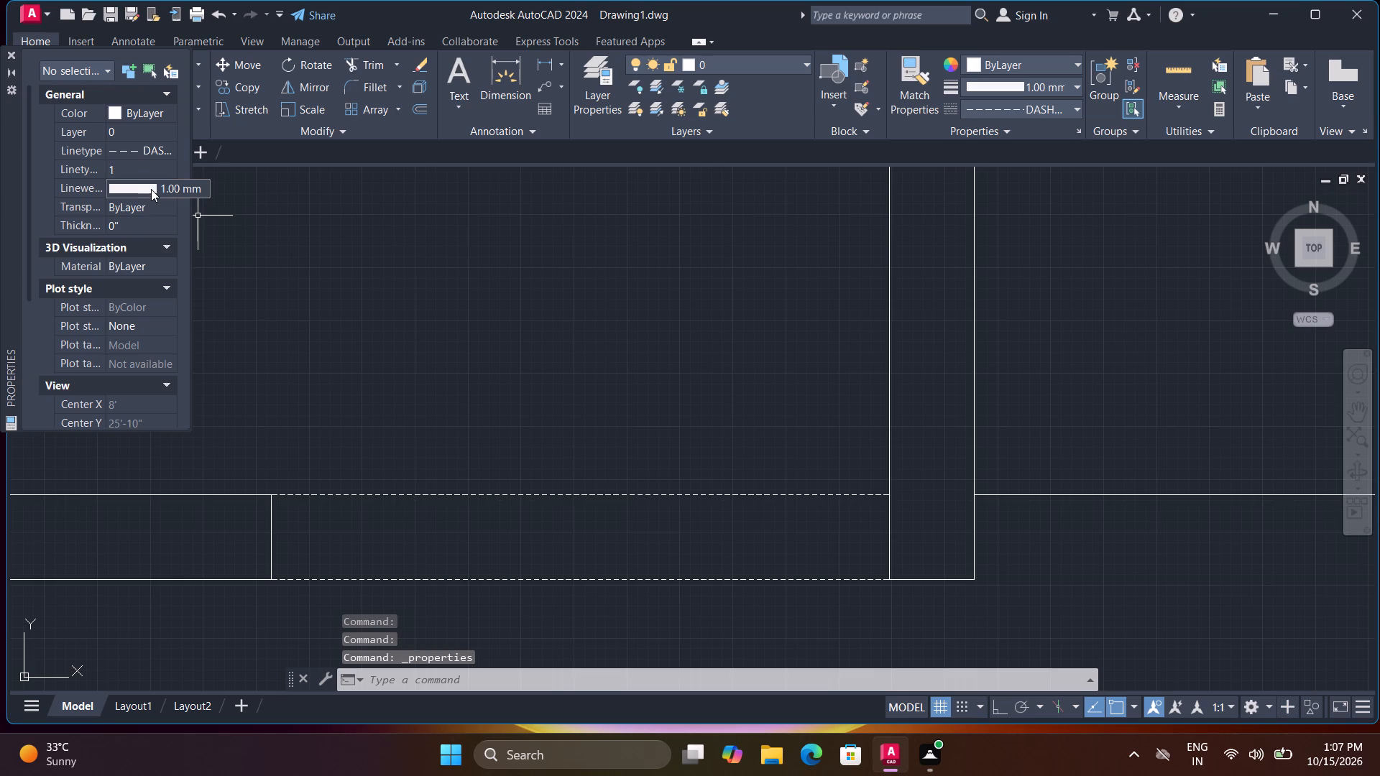
{"action": "left_click", "coordinate": [152, 188]}
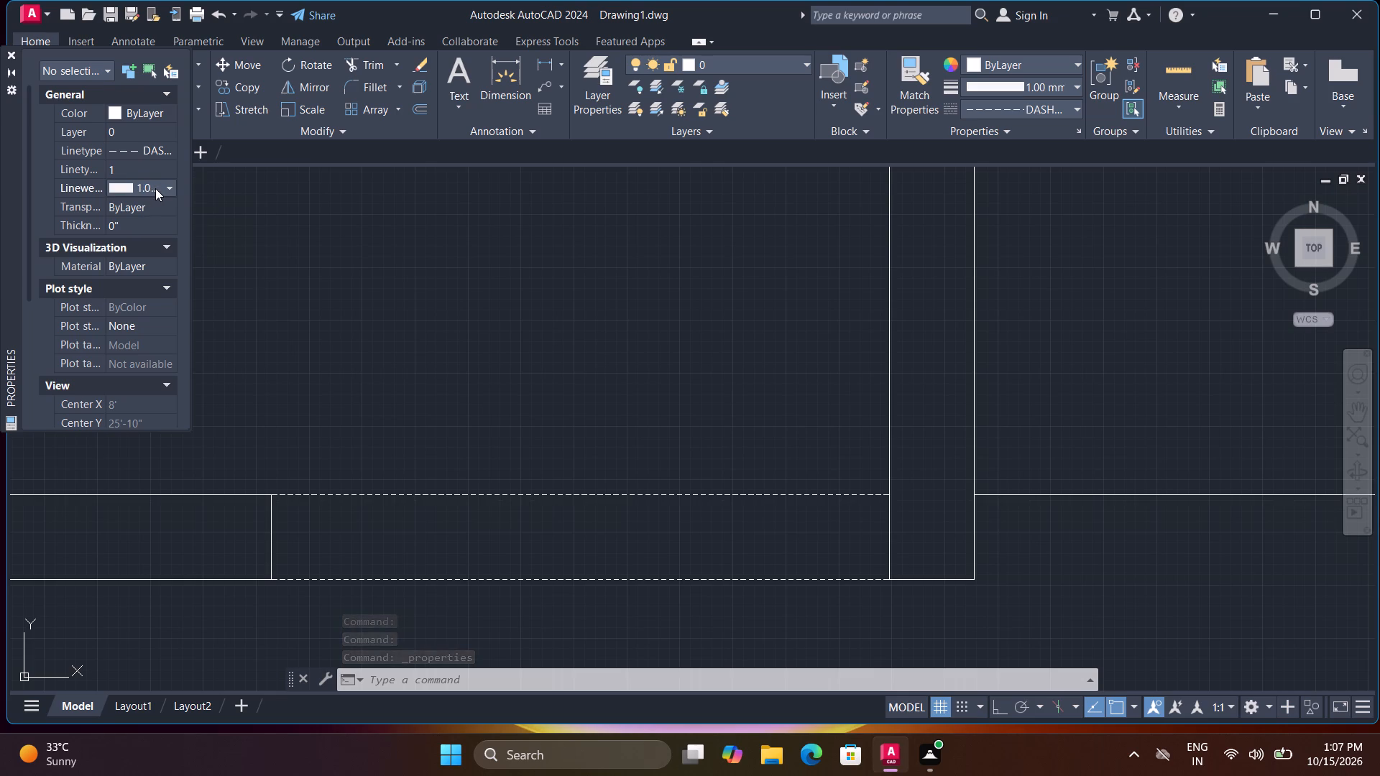
{"action": "left_click", "coordinate": [165, 188]}
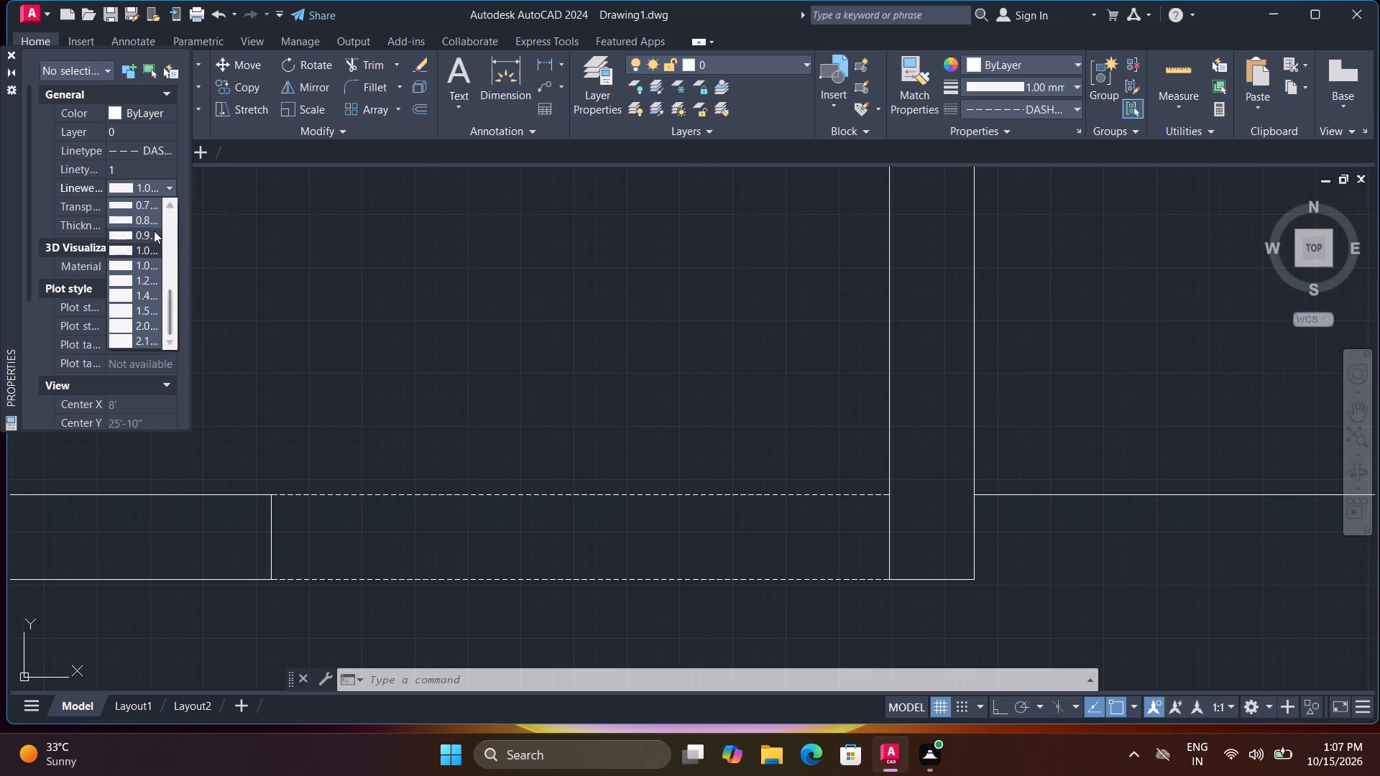
{"action": "left_click", "coordinate": [147, 339]}
{"action": "scroll", "coordinate": [170, 313], "scroll_direction": "down", "scroll_amount": 3}
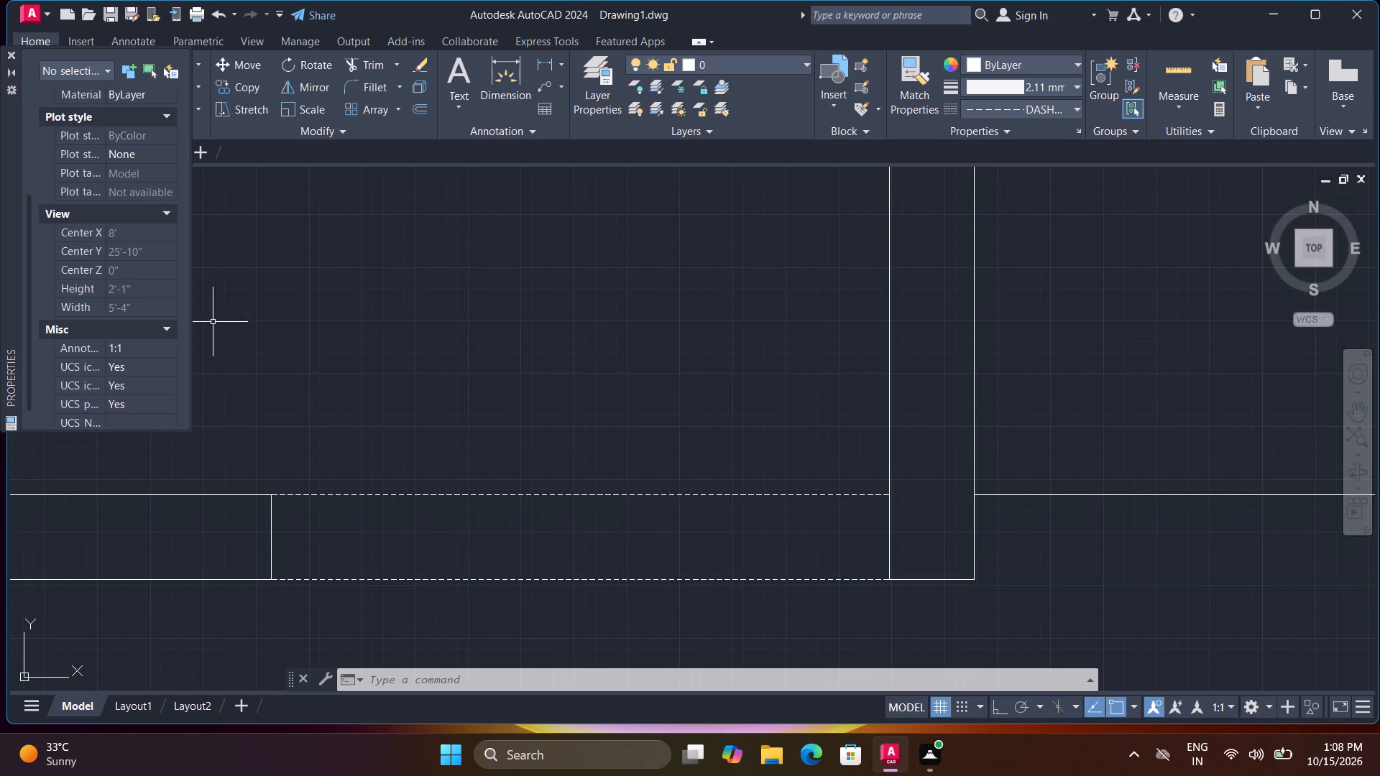
{"action": "scroll", "coordinate": [175, 258], "scroll_direction": "up", "scroll_amount": 4}
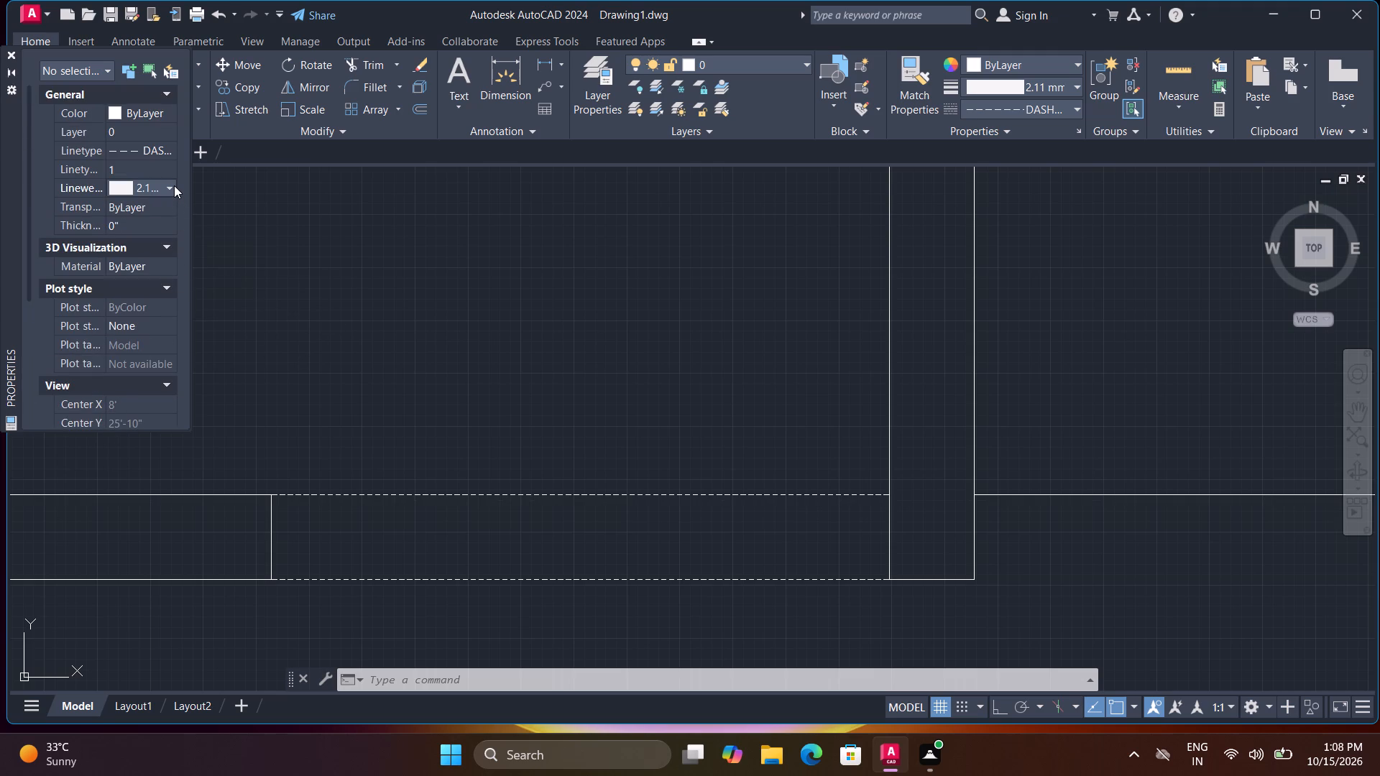
{"action": "left_click", "coordinate": [170, 185]}
{"action": "scroll", "coordinate": [161, 273], "scroll_direction": "down", "scroll_amount": 4}
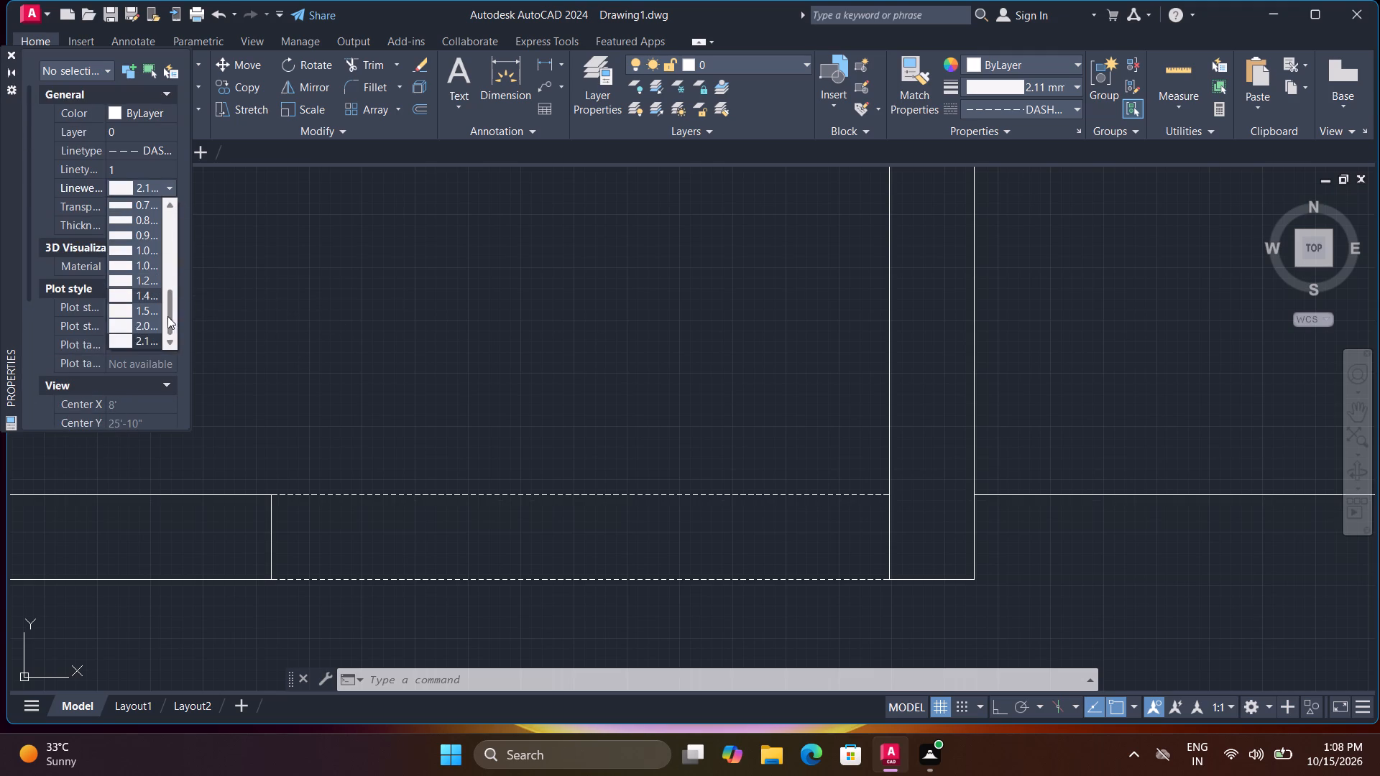
{"action": "left_click_drag", "start_coordinate": [173, 320], "coordinate": [177, 358]}
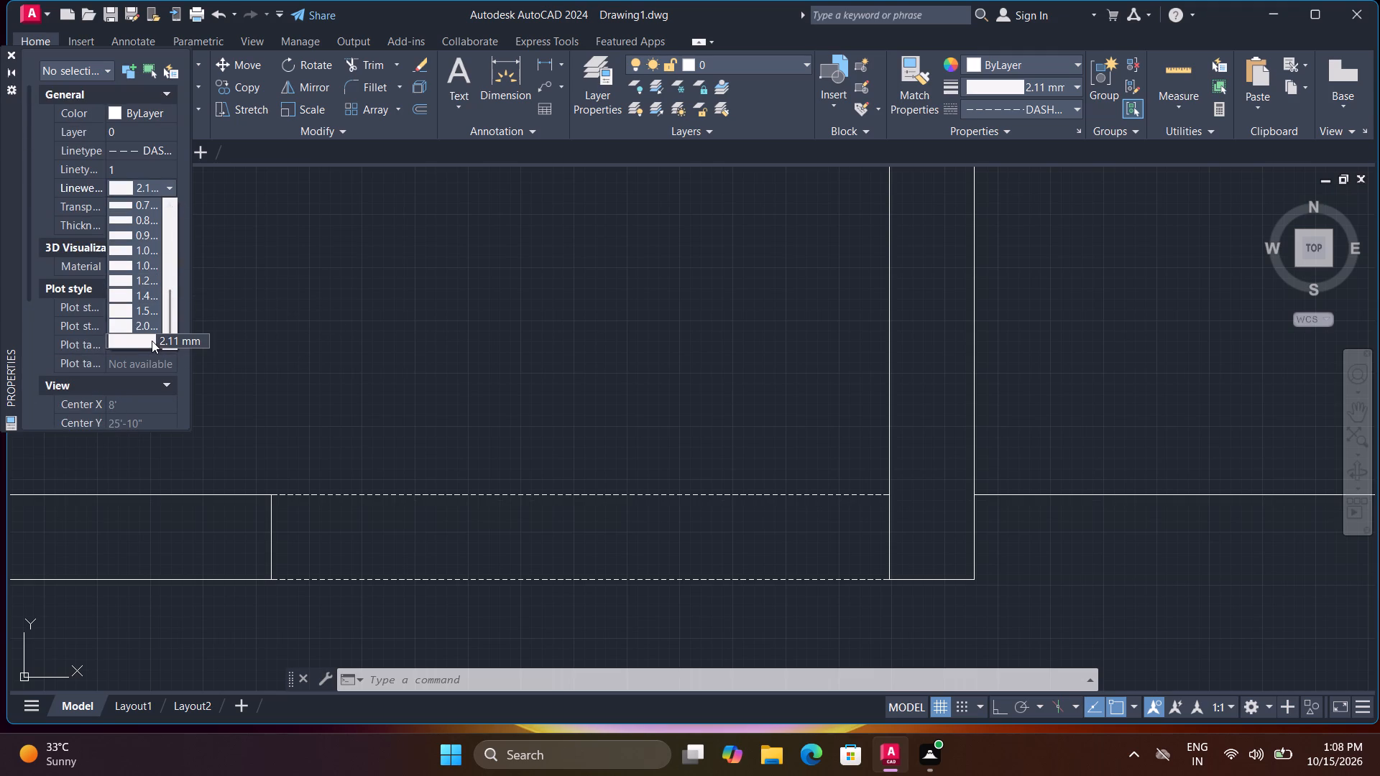
{"action": "left_click", "coordinate": [152, 341]}
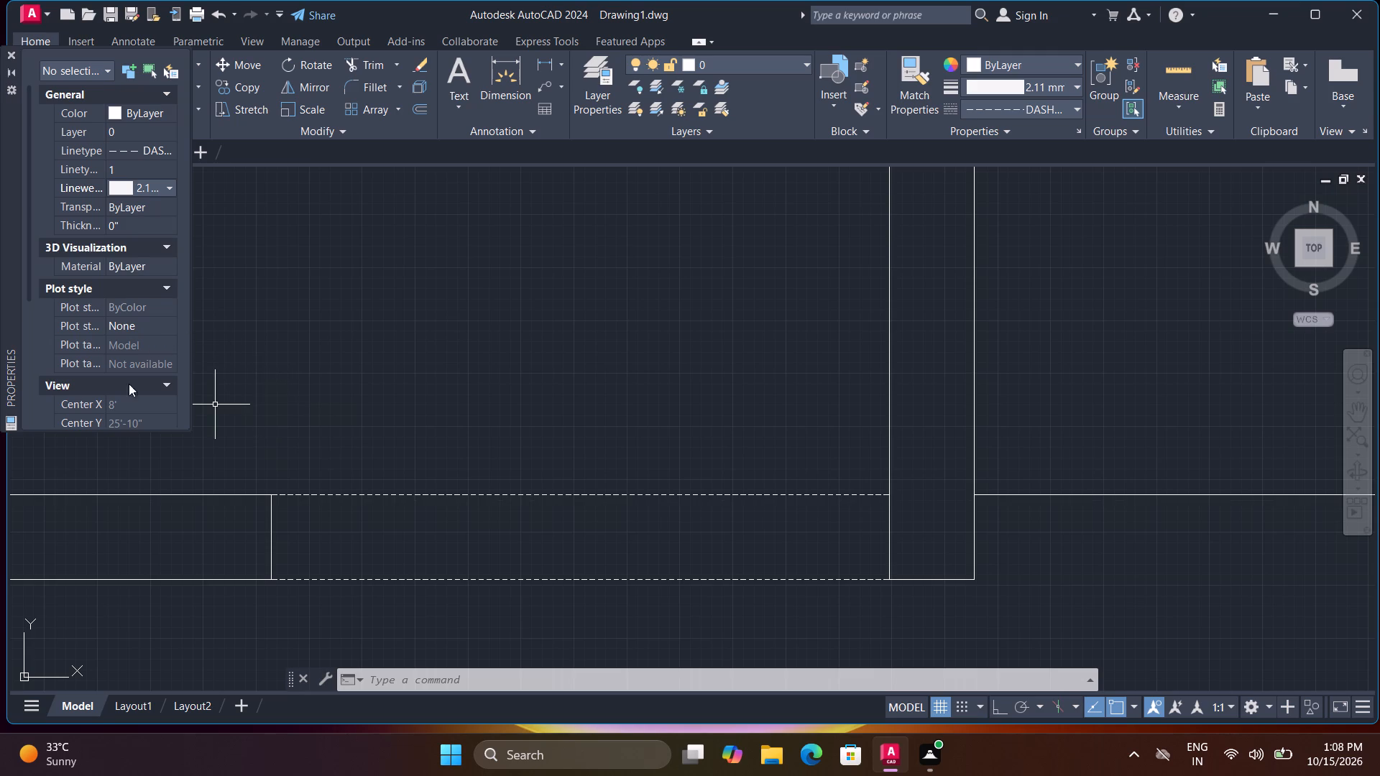
Set the drawing's annotation scale to 1:50 in the miscellaneous properties, trying 1:8 first, and close the properties palette.
{"action": "left_click", "coordinate": [149, 247]}
{"action": "left_click", "coordinate": [167, 250]}
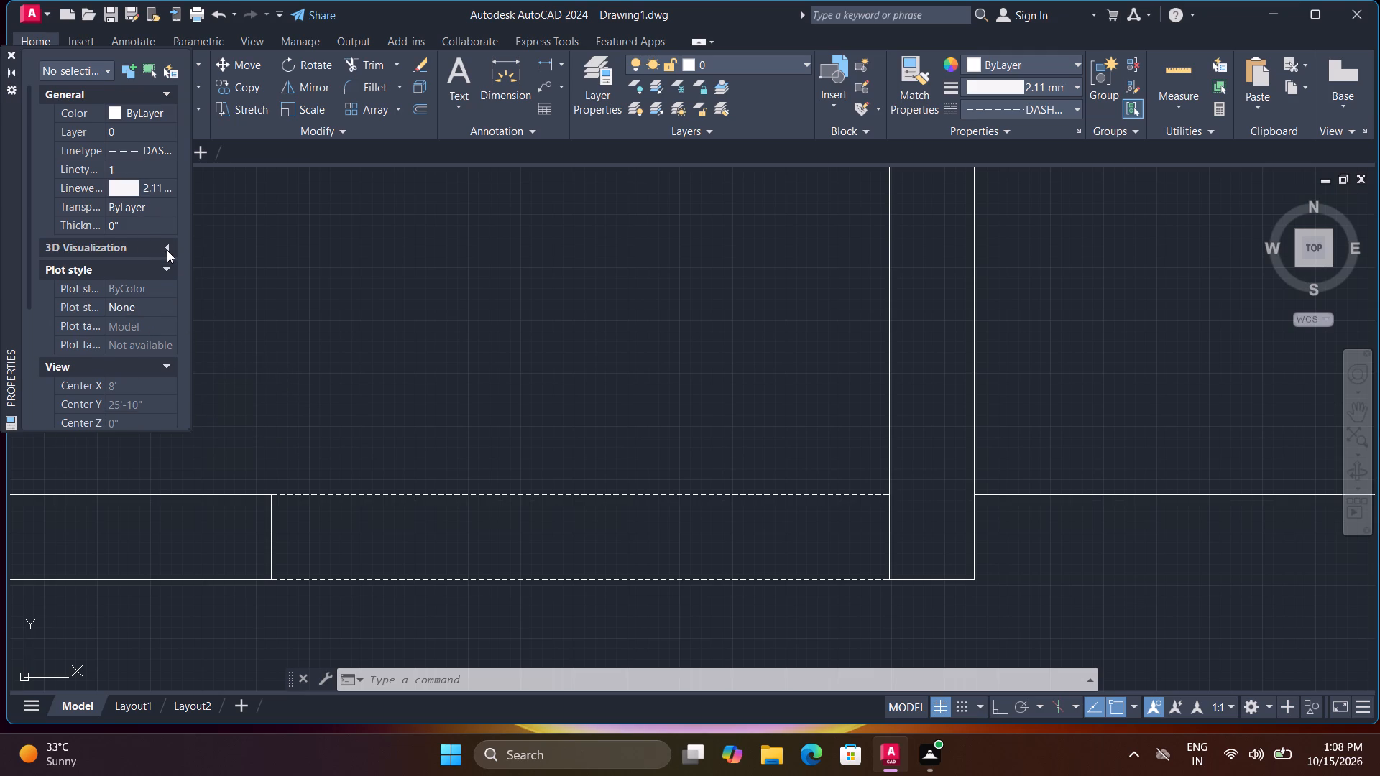
{"action": "left_click", "coordinate": [167, 250]}
{"action": "scroll", "coordinate": [148, 231], "scroll_direction": "down", "scroll_amount": 1}
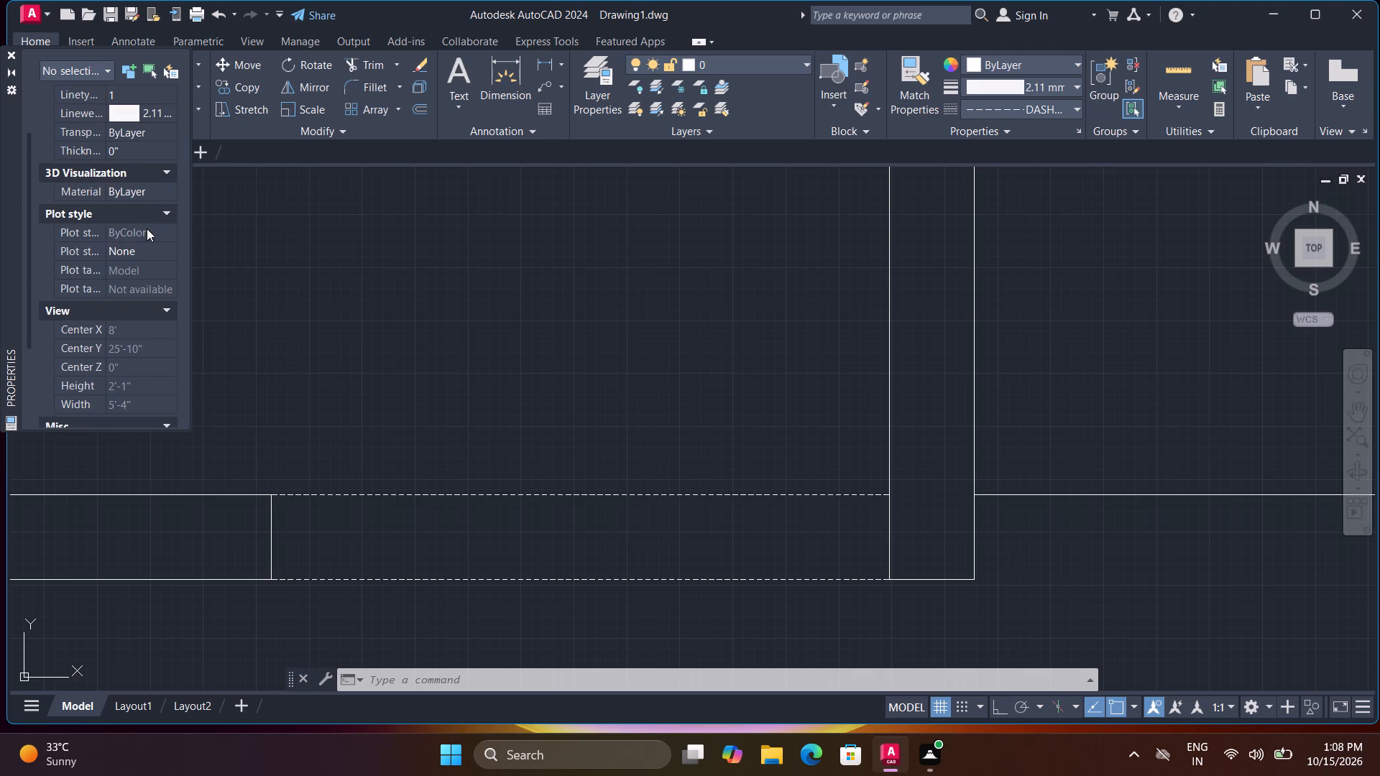
{"action": "scroll", "coordinate": [144, 244], "scroll_direction": "down", "scroll_amount": 4}
{"action": "left_click", "coordinate": [124, 308]}
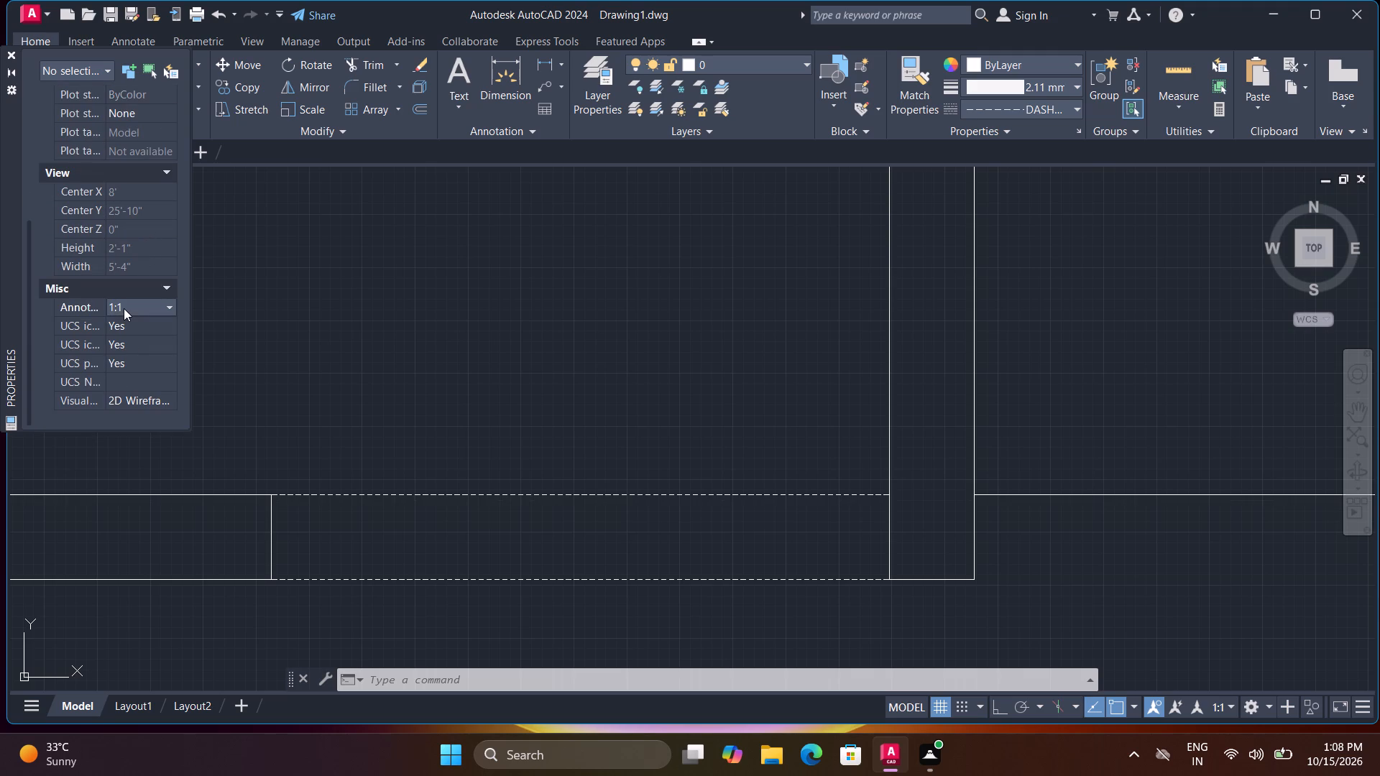
{"action": "left_click", "coordinate": [171, 308]}
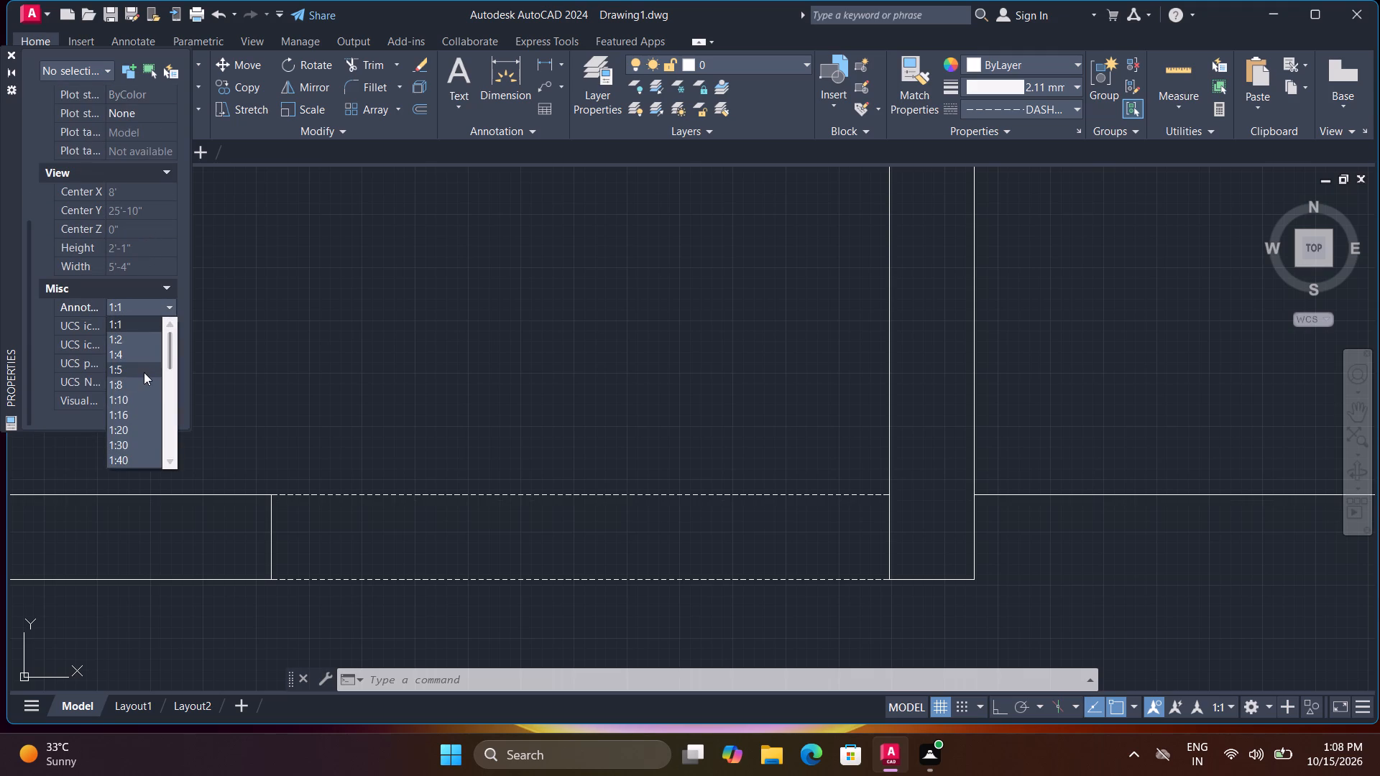
{"action": "left_click", "coordinate": [139, 385]}
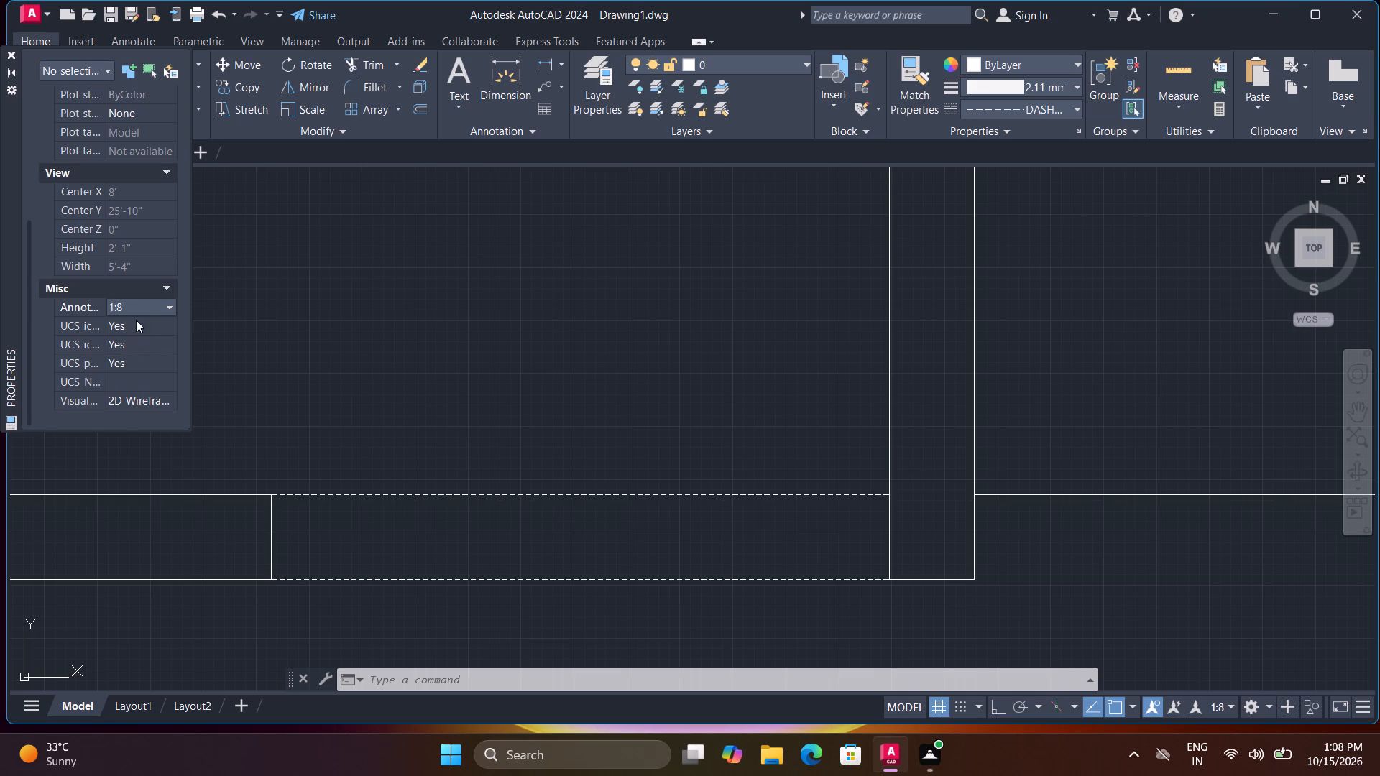
{"action": "left_click", "coordinate": [137, 300]}
{"action": "left_click", "coordinate": [145, 412]}
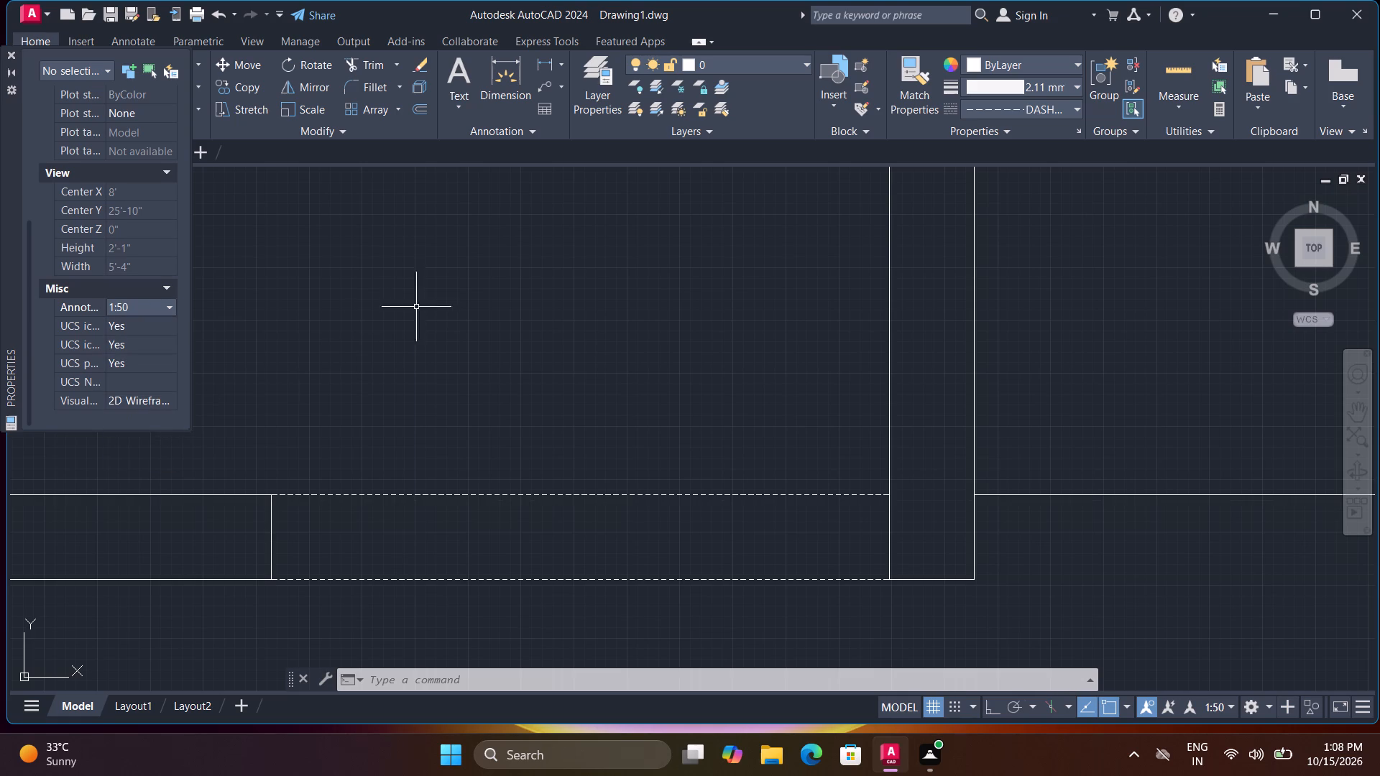
{"action": "left_click", "coordinate": [13, 55]}
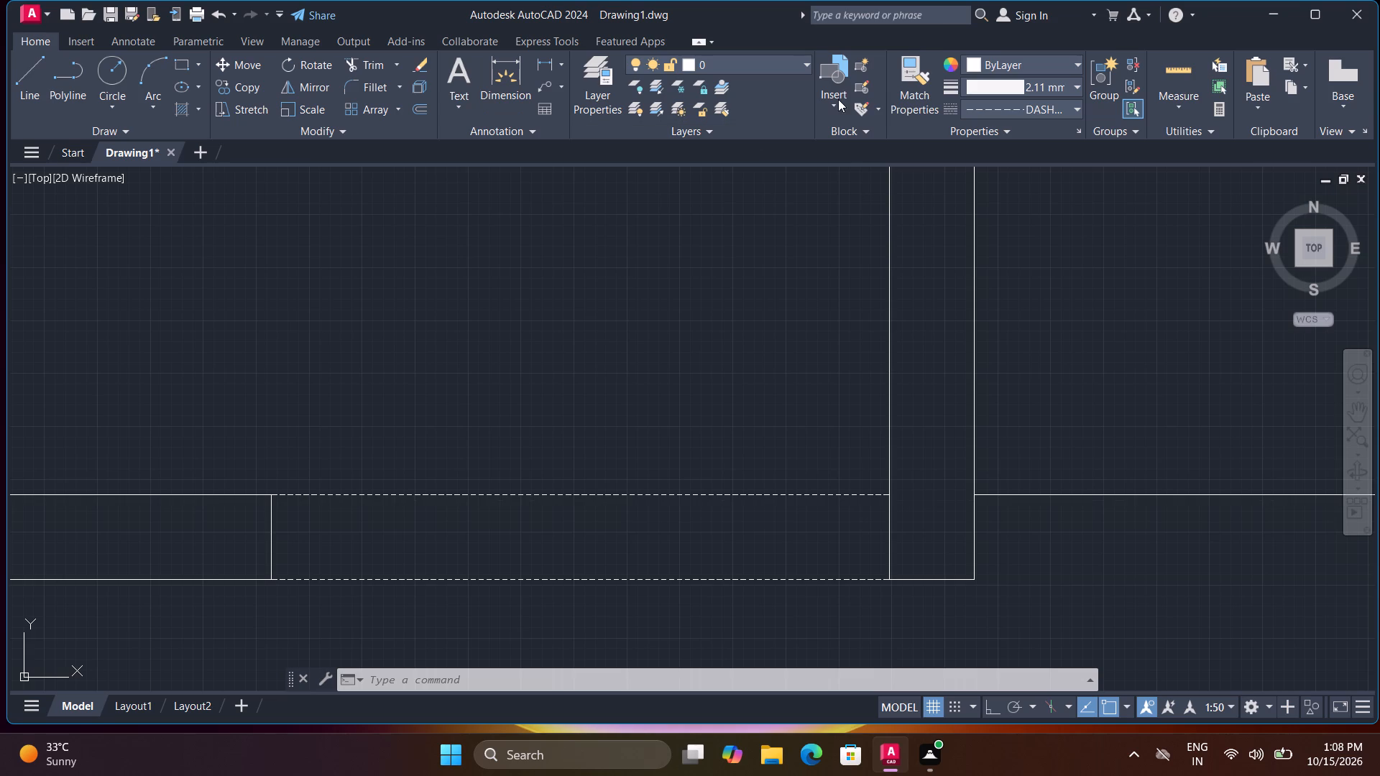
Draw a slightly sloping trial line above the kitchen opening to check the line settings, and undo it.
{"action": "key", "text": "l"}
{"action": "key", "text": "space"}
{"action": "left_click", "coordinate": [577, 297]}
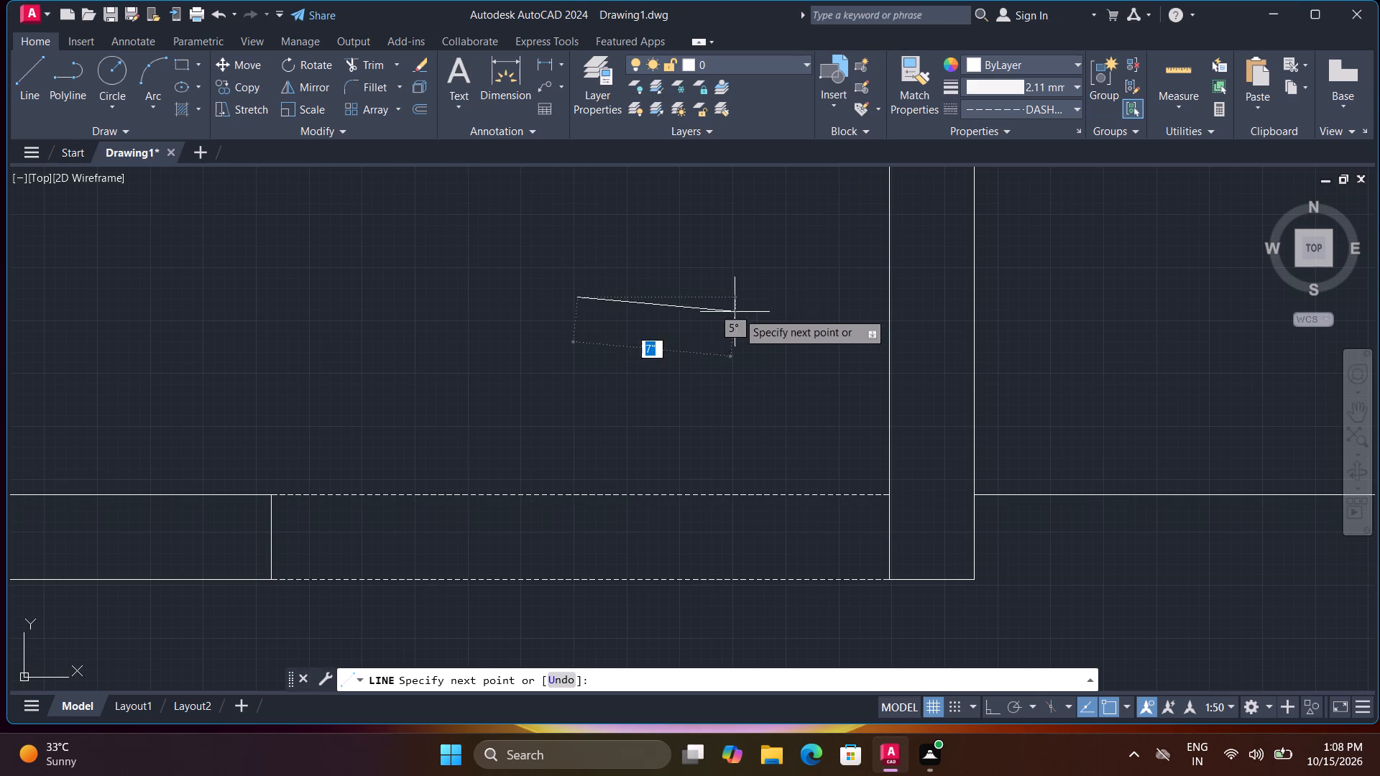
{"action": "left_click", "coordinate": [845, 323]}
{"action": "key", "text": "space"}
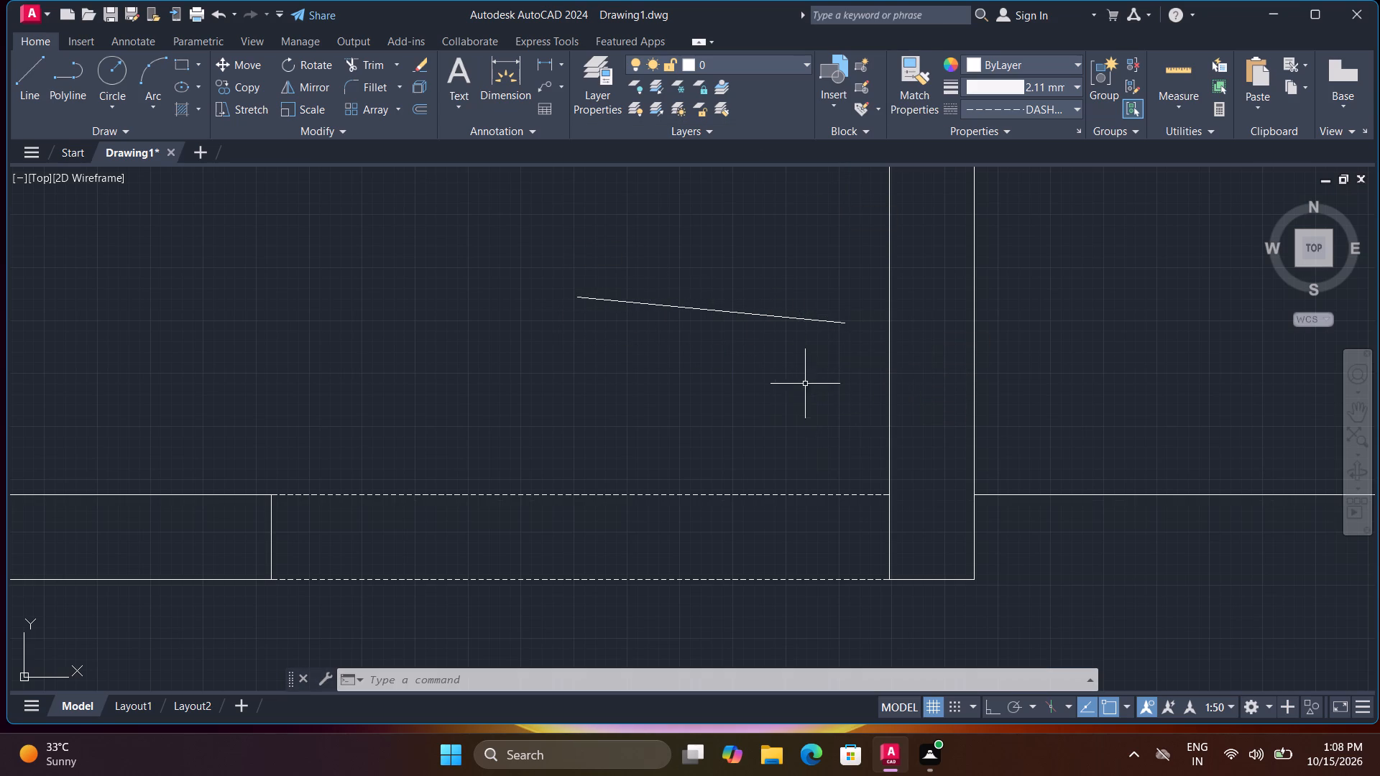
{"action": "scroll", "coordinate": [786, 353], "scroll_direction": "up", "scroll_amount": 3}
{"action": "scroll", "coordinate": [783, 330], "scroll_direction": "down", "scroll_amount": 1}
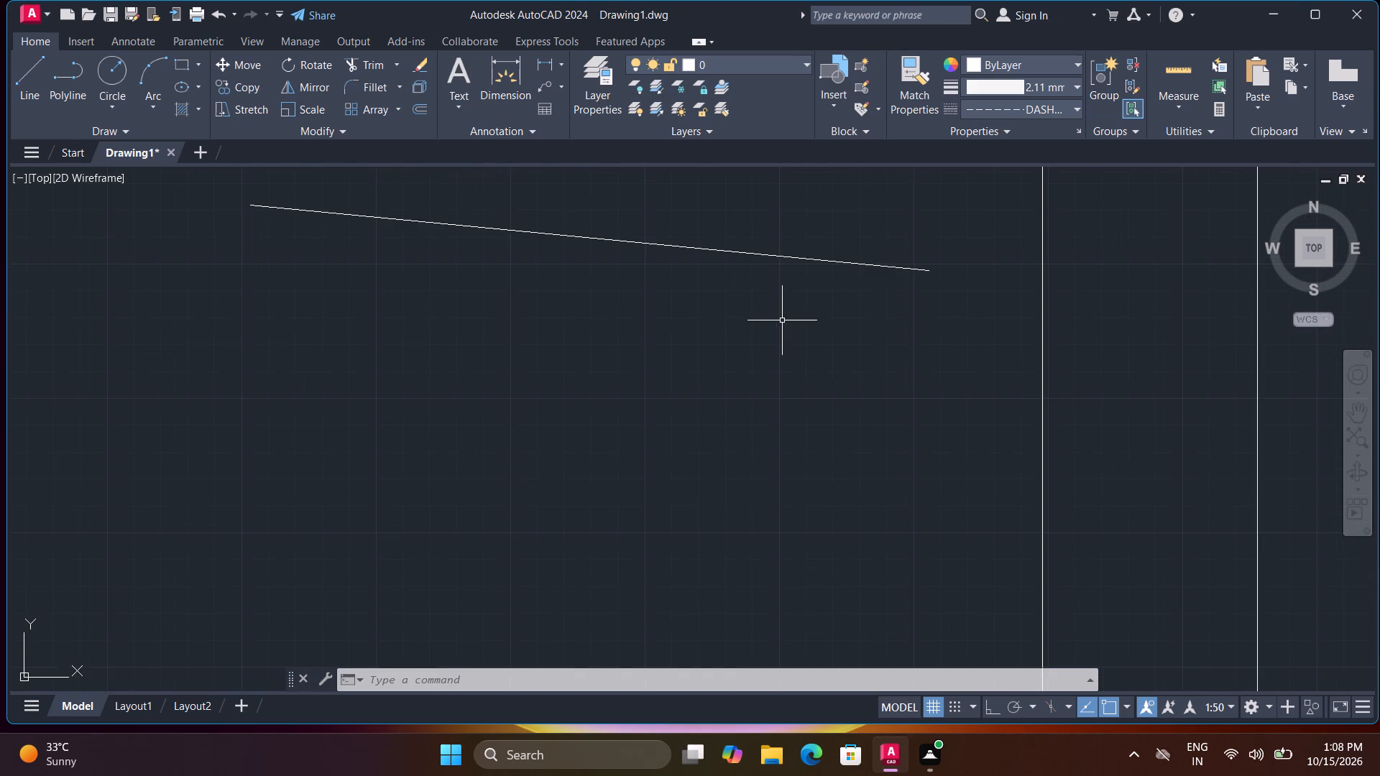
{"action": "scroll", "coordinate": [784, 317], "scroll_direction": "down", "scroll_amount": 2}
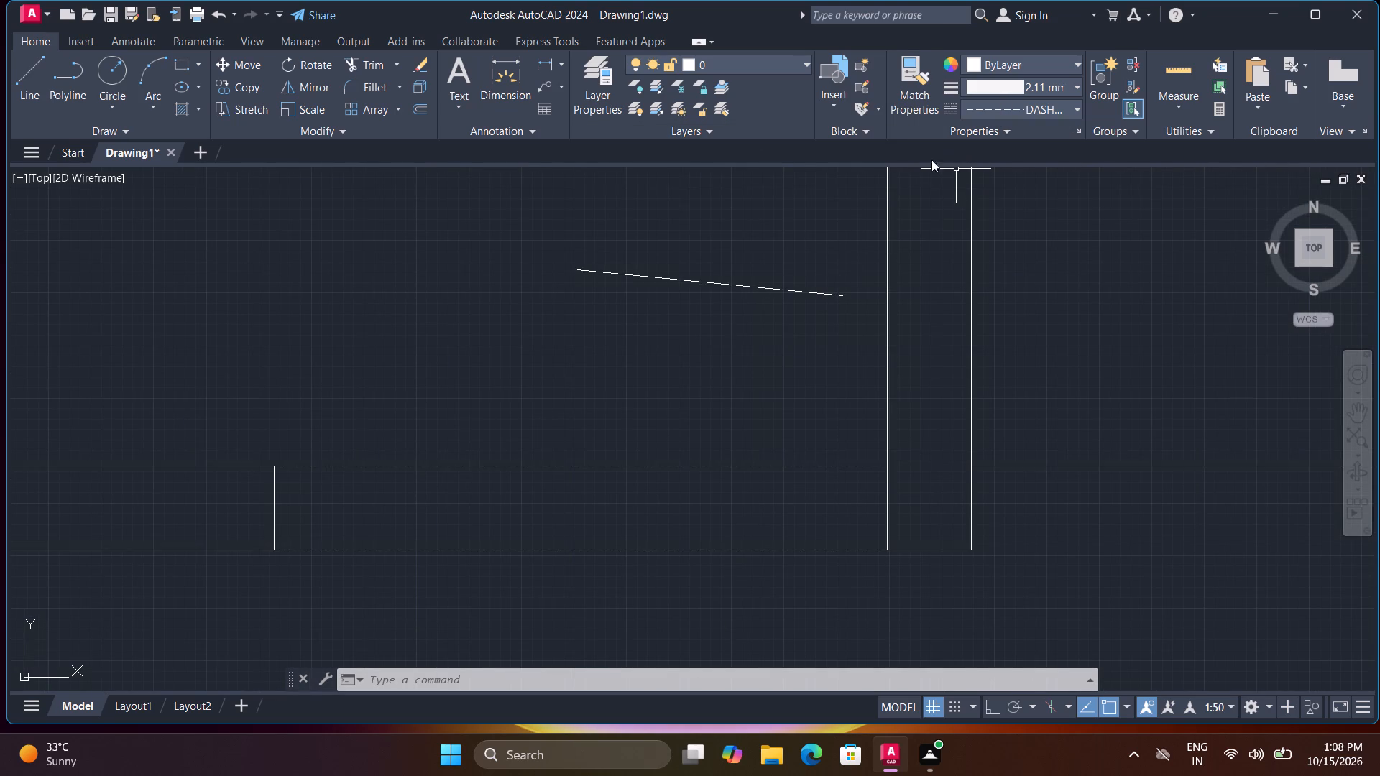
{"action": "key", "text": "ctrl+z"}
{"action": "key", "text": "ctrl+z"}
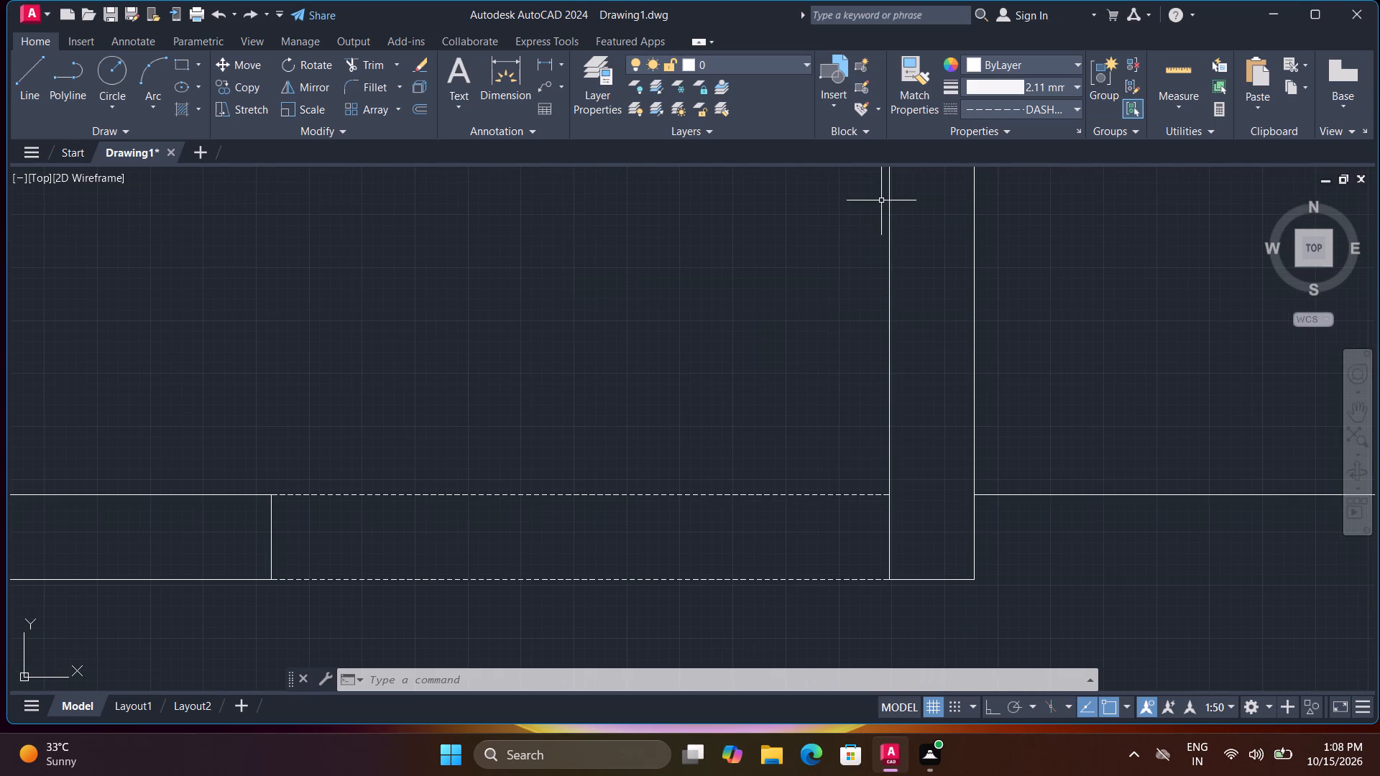
Turn on Ortho and draw a vertical line crossing both dashed lines of the kitchen opening, near the short kitchen wall.
{"action": "scroll", "coordinate": [849, 266], "scroll_direction": "down", "scroll_amount": 4}
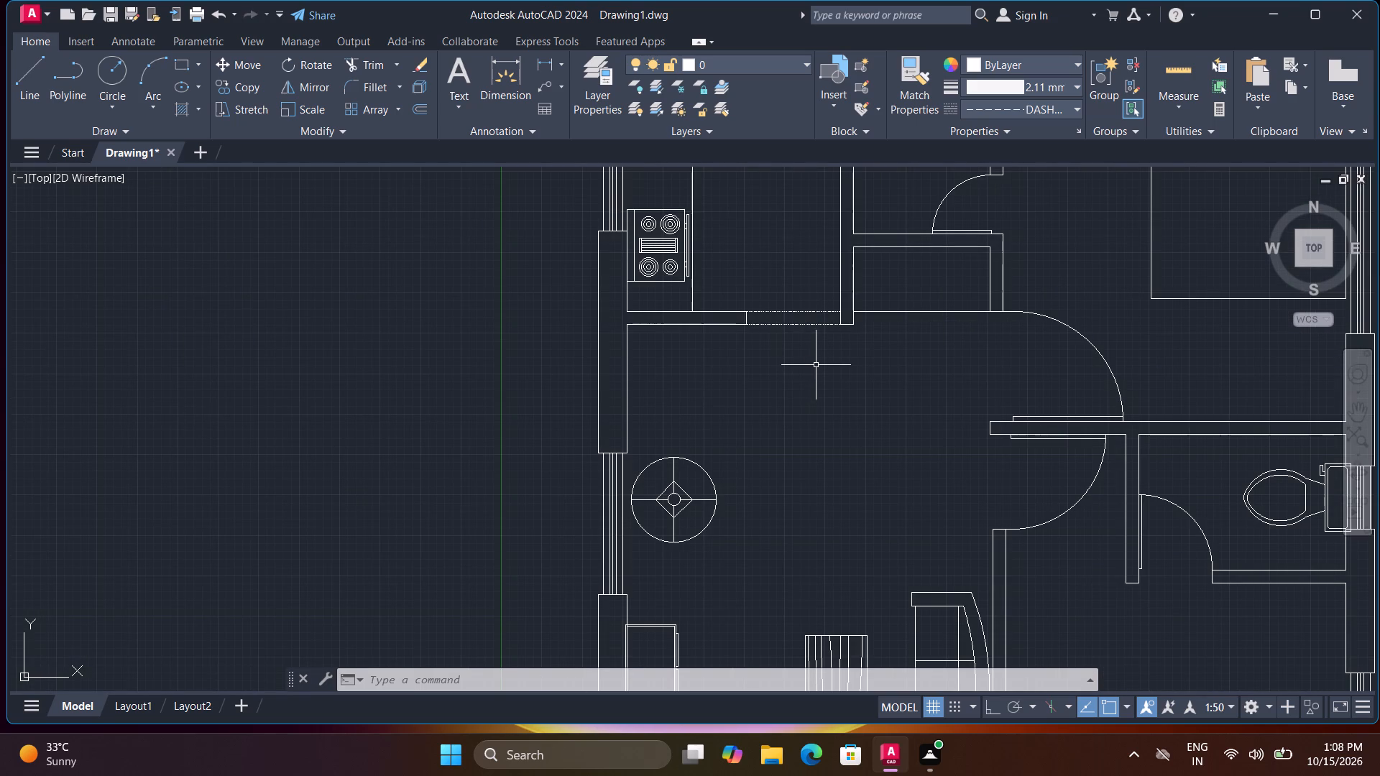
{"action": "middle_click_drag", "start_coordinate": [816, 365], "coordinate": [811, 395]}
{"action": "middle_click", "coordinate": [811, 397]}
{"action": "scroll", "coordinate": [806, 451], "scroll_direction": "down", "scroll_amount": 2}
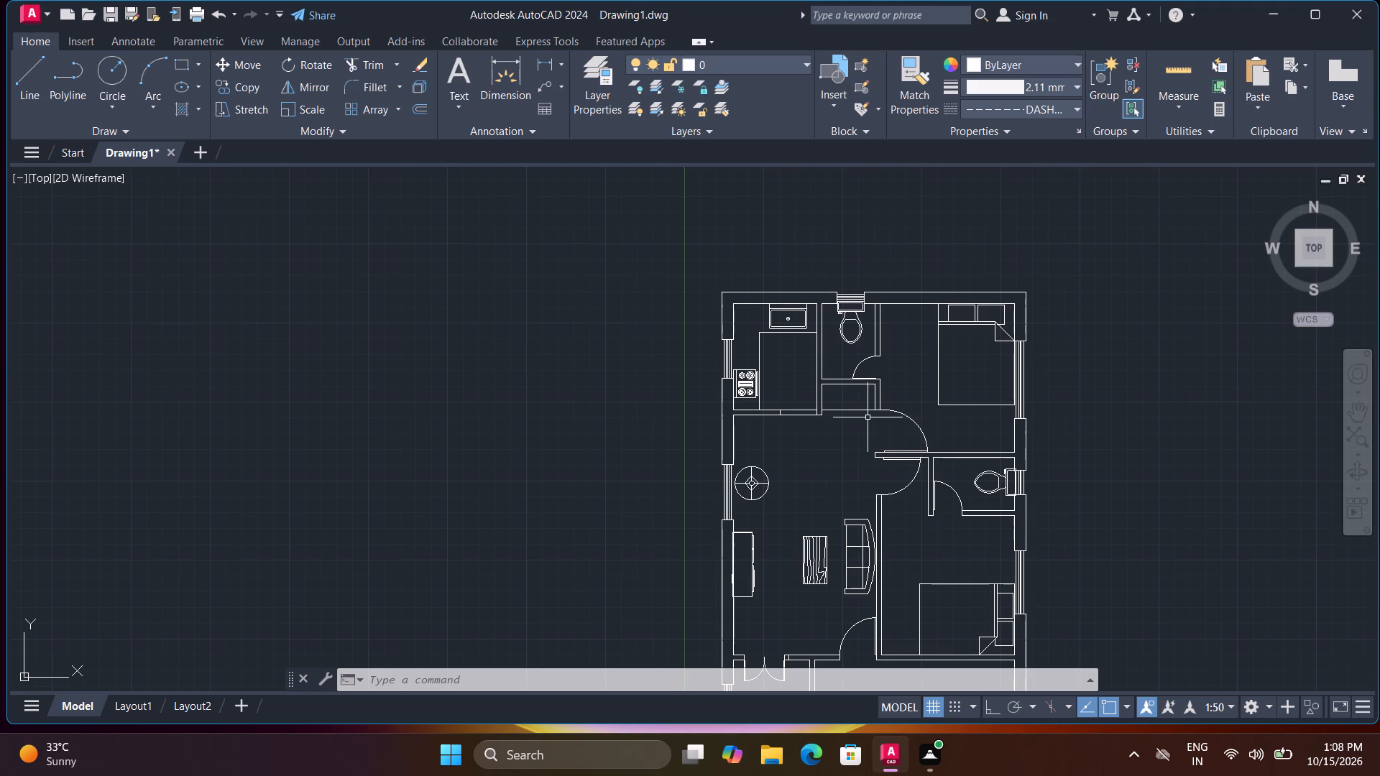
{"action": "scroll", "coordinate": [864, 428], "scroll_direction": "up", "scroll_amount": 3}
{"action": "middle_click_drag", "start_coordinate": [563, 386], "coordinate": [620, 422]}
{"action": "scroll", "coordinate": [620, 449], "scroll_direction": "up", "scroll_amount": 2}
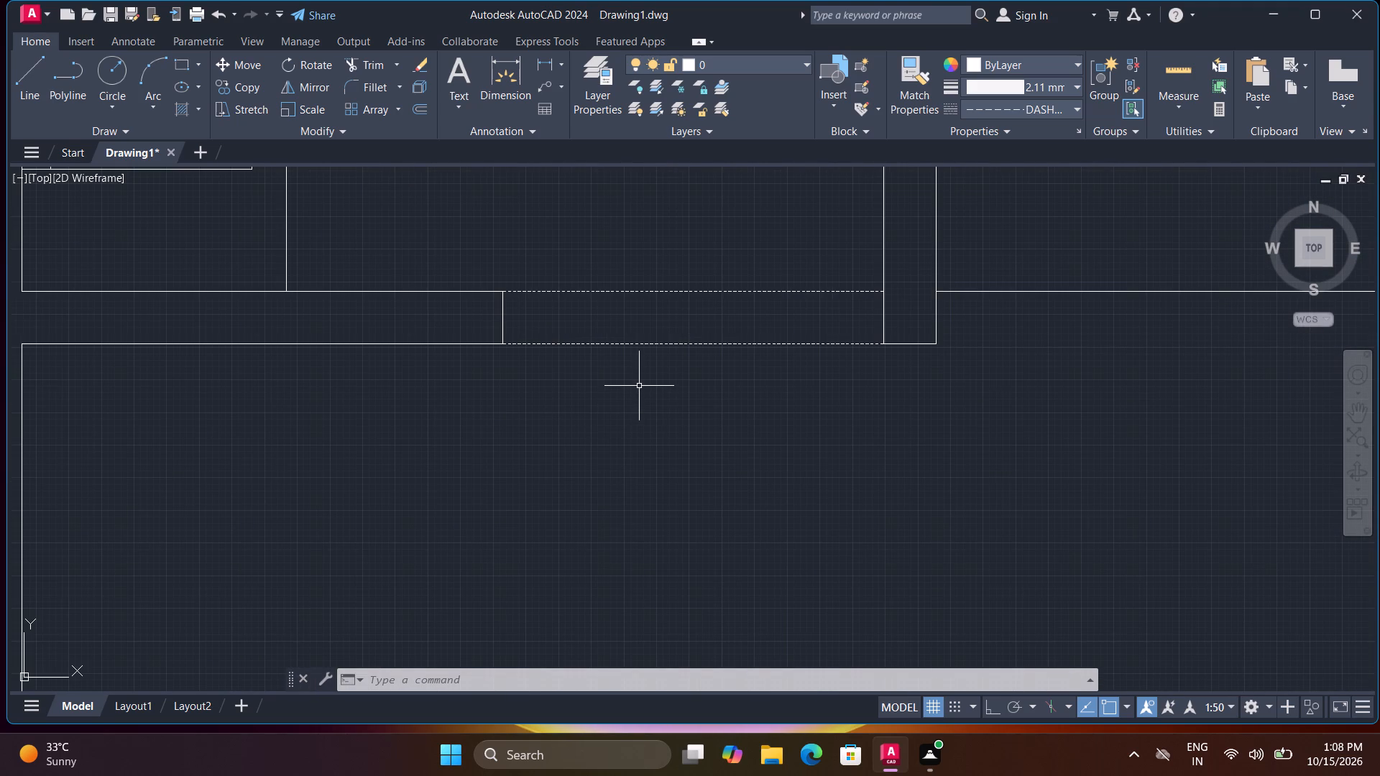
{"action": "scroll", "coordinate": [638, 352], "scroll_direction": "up", "scroll_amount": 2}
{"action": "scroll", "coordinate": [629, 348], "scroll_direction": "down", "scroll_amount": 1}
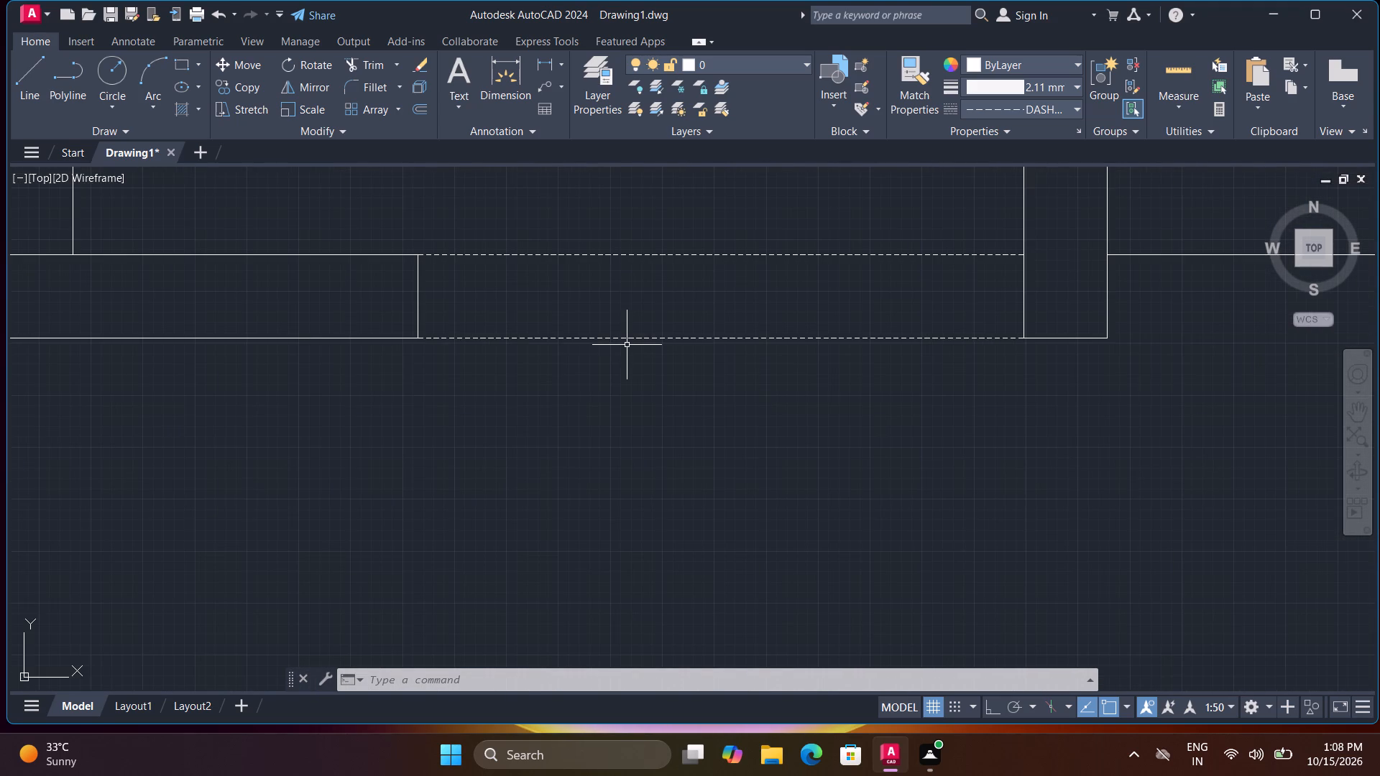
{"action": "type", "text": "l"}
{"action": "key", "text": "space"}
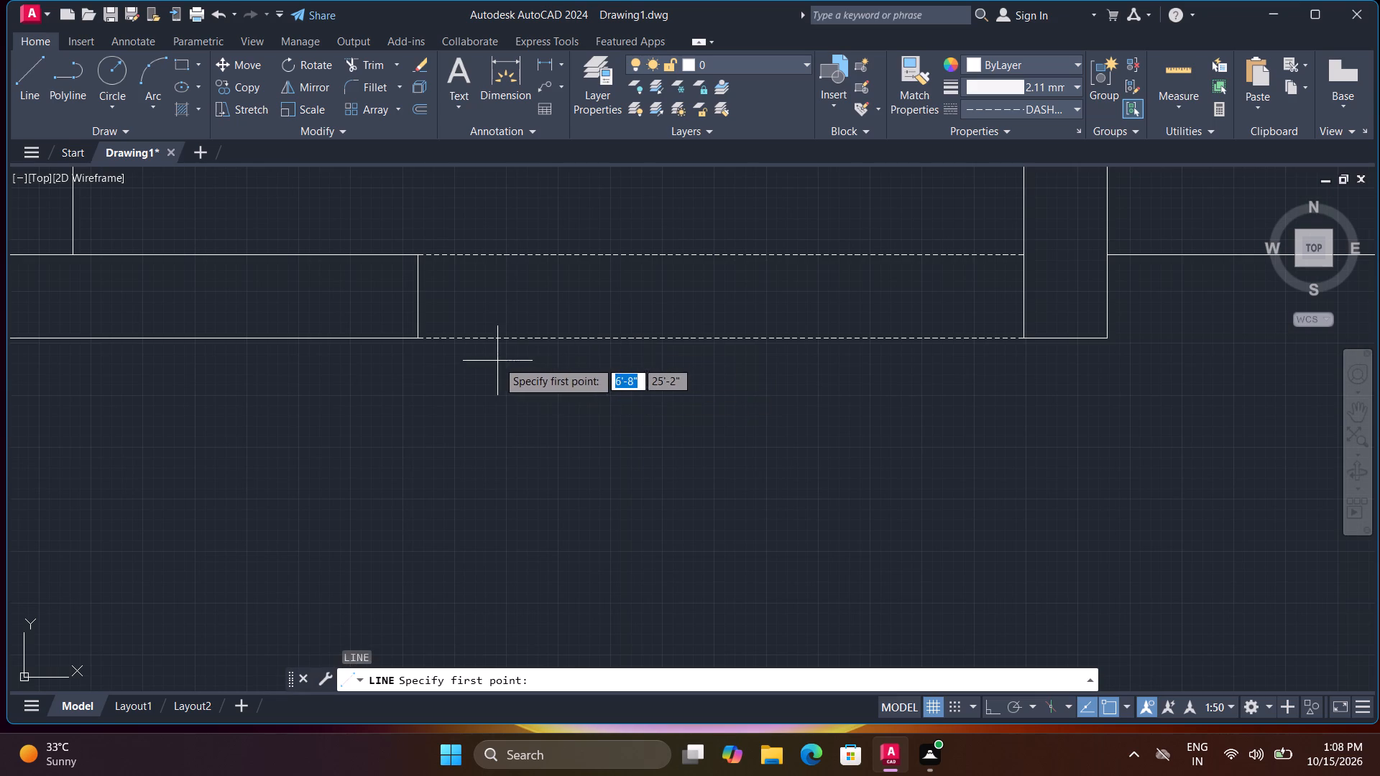
{"action": "left_click", "coordinate": [497, 361]}
{"action": "key", "text": "F8"}
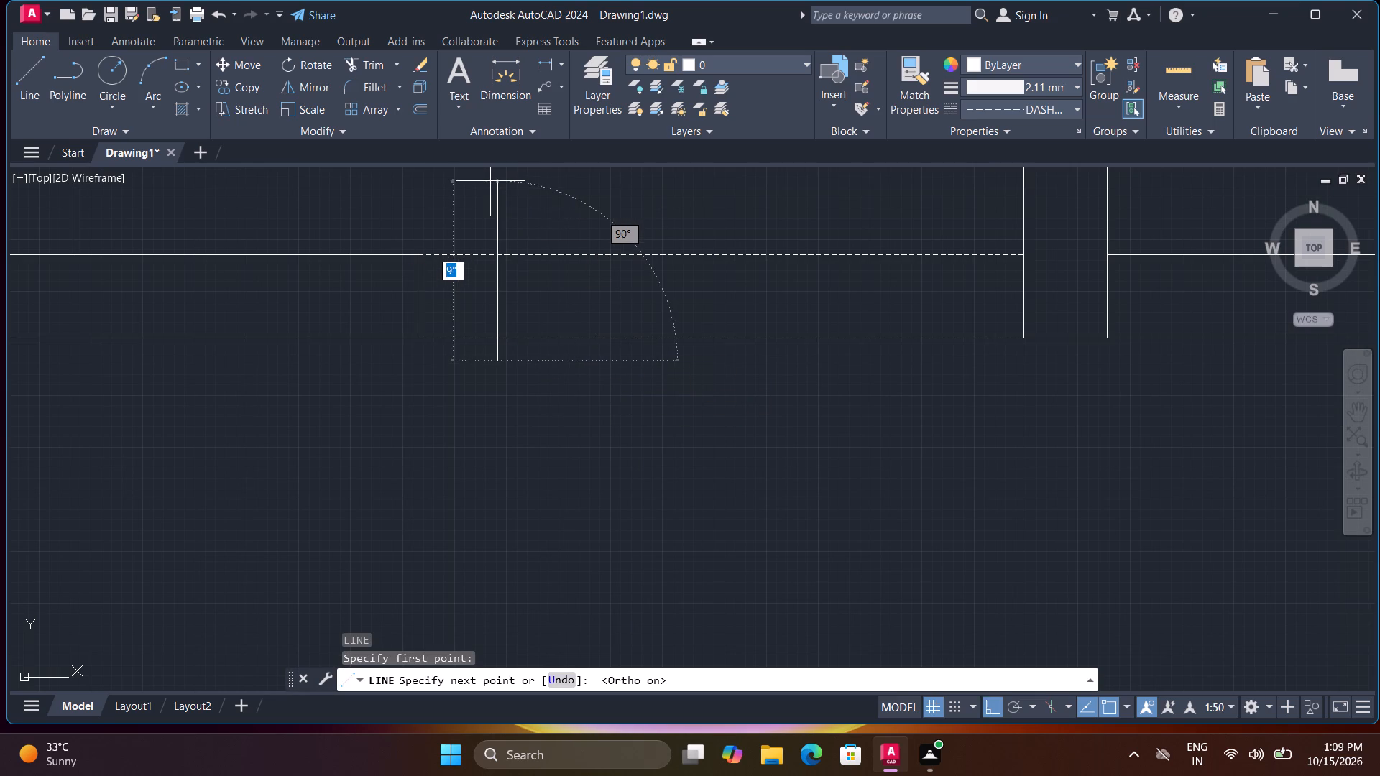
{"action": "key", "text": "space"}
{"action": "left_click", "coordinate": [490, 181]}
{"action": "key", "text": "space"}
{"action": "left_click", "coordinate": [490, 223]}
{"action": "key", "text": "space"}
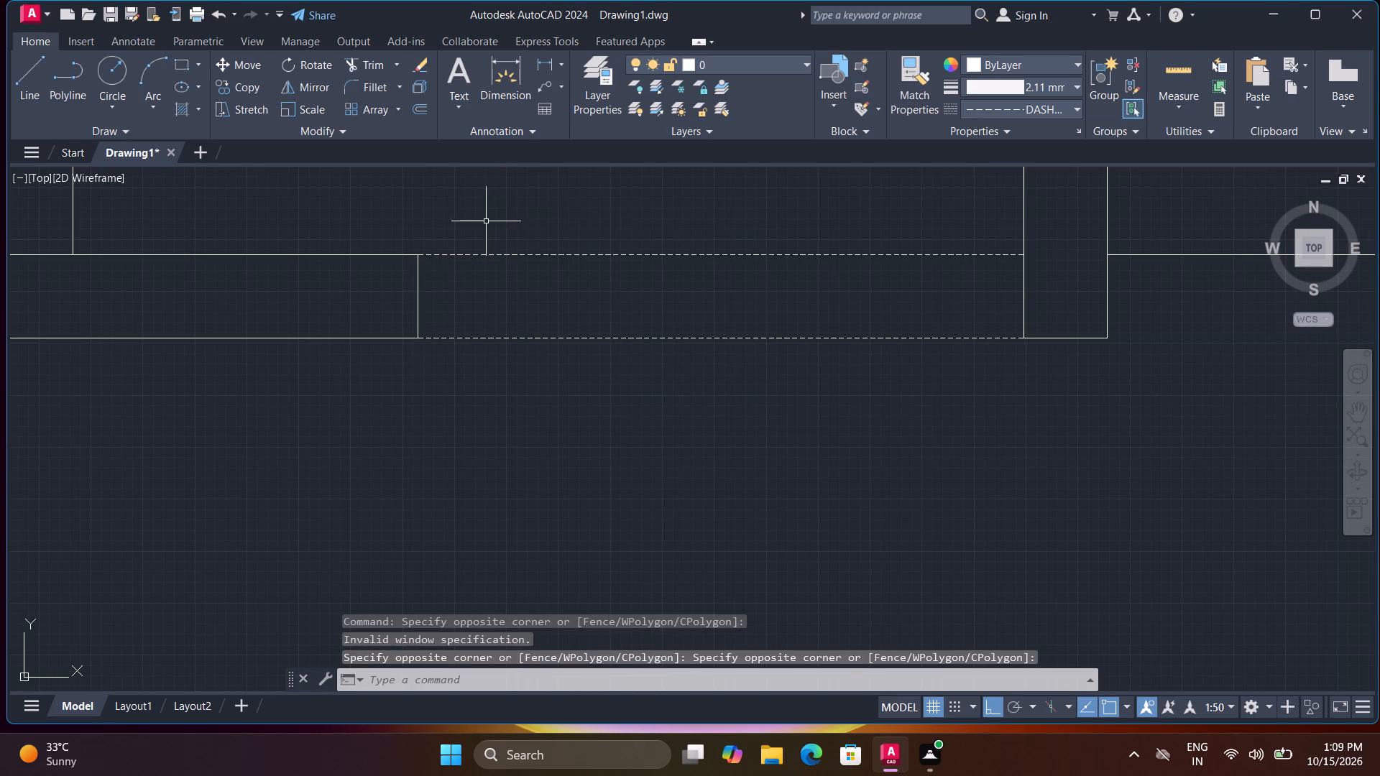
{"action": "left_click", "coordinate": [479, 216]}
{"action": "left_click", "coordinate": [475, 382]}
{"action": "key", "text": "space"}
Draw three more roughly evenly spaced vertical lines crossing both dashed lines, continuing toward the middle of the kitchen opening.
{"action": "key", "text": "space"}
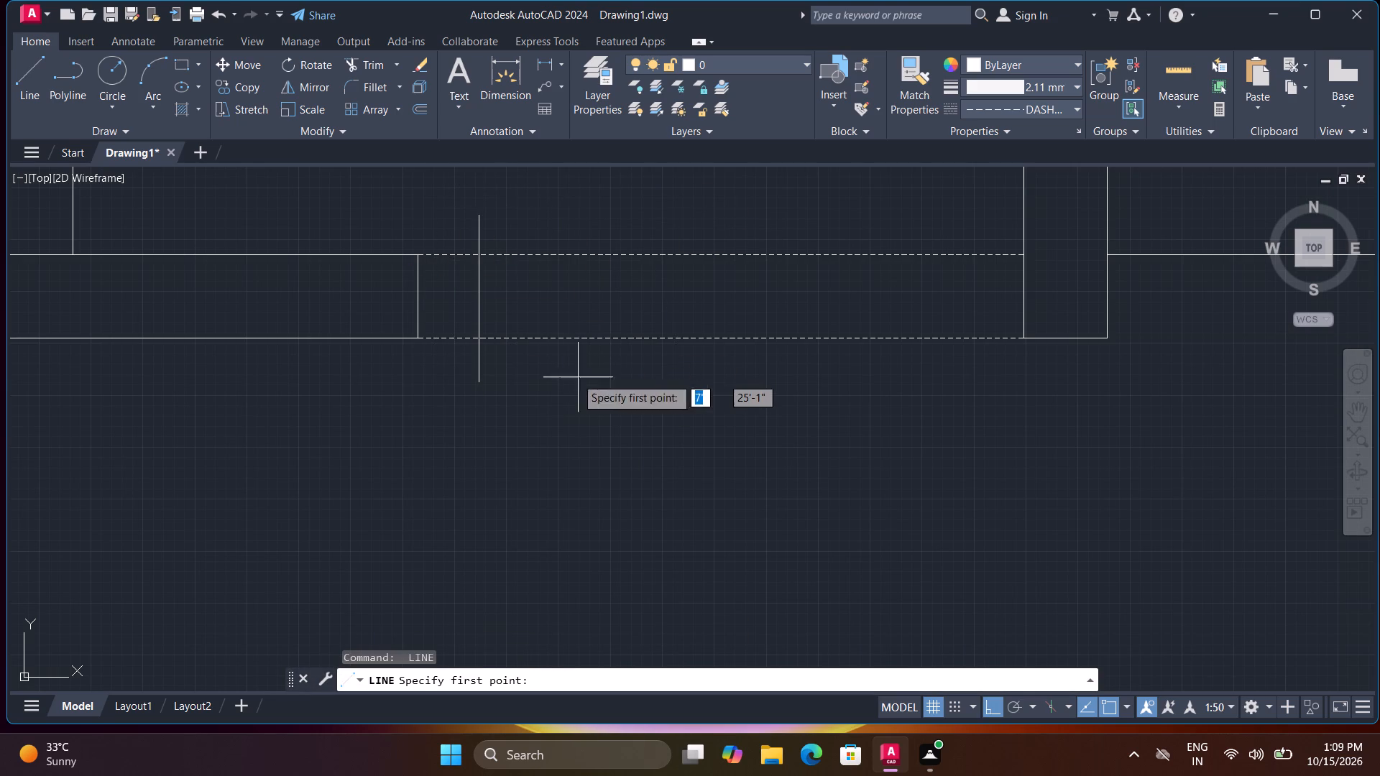
{"action": "left_click", "coordinate": [566, 379]}
{"action": "left_click", "coordinate": [584, 208]}
{"action": "key", "text": "space"}
{"action": "key", "text": "space"}
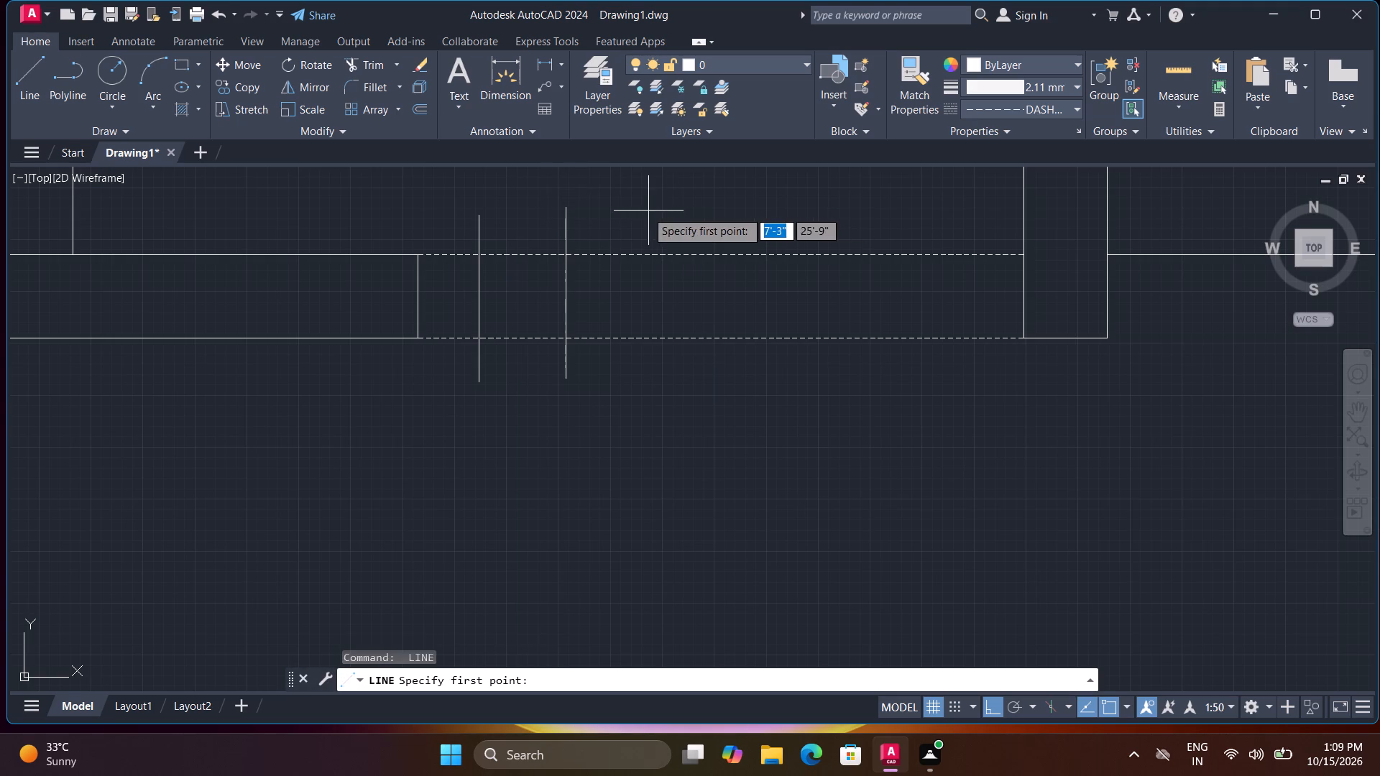
{"action": "left_click", "coordinate": [646, 211]}
{"action": "left_click", "coordinate": [651, 402]}
{"action": "key", "text": "space"}
{"action": "key", "text": "space"}
{"action": "left_click", "coordinate": [725, 380]}
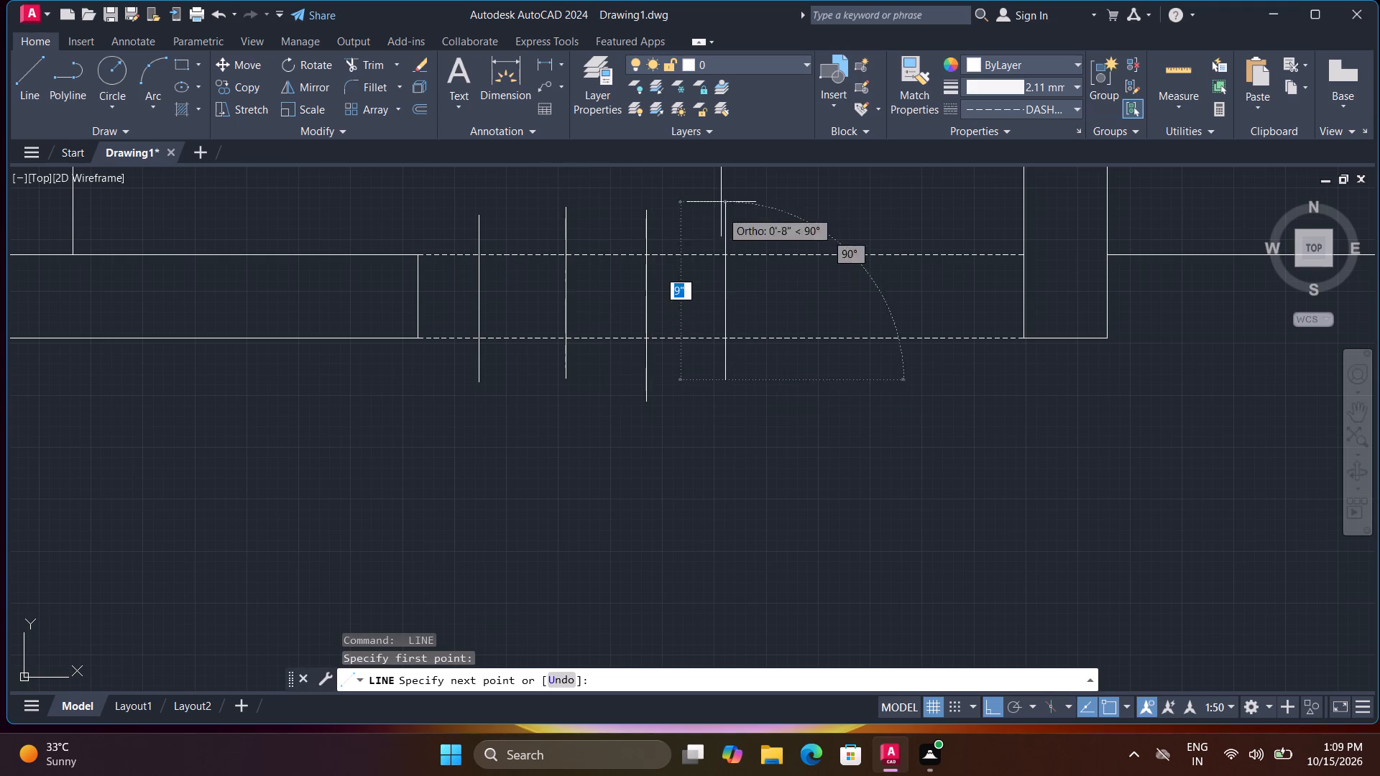
{"action": "left_click", "coordinate": [720, 190]}
{"action": "key", "text": "space"}
Draw three further vertical lines crossing both dashed lines, filling the rest of the opening up to the bathroom-side wall.
{"action": "key", "text": "space"}
{"action": "left_click", "coordinate": [805, 201]}
{"action": "left_click", "coordinate": [826, 439]}
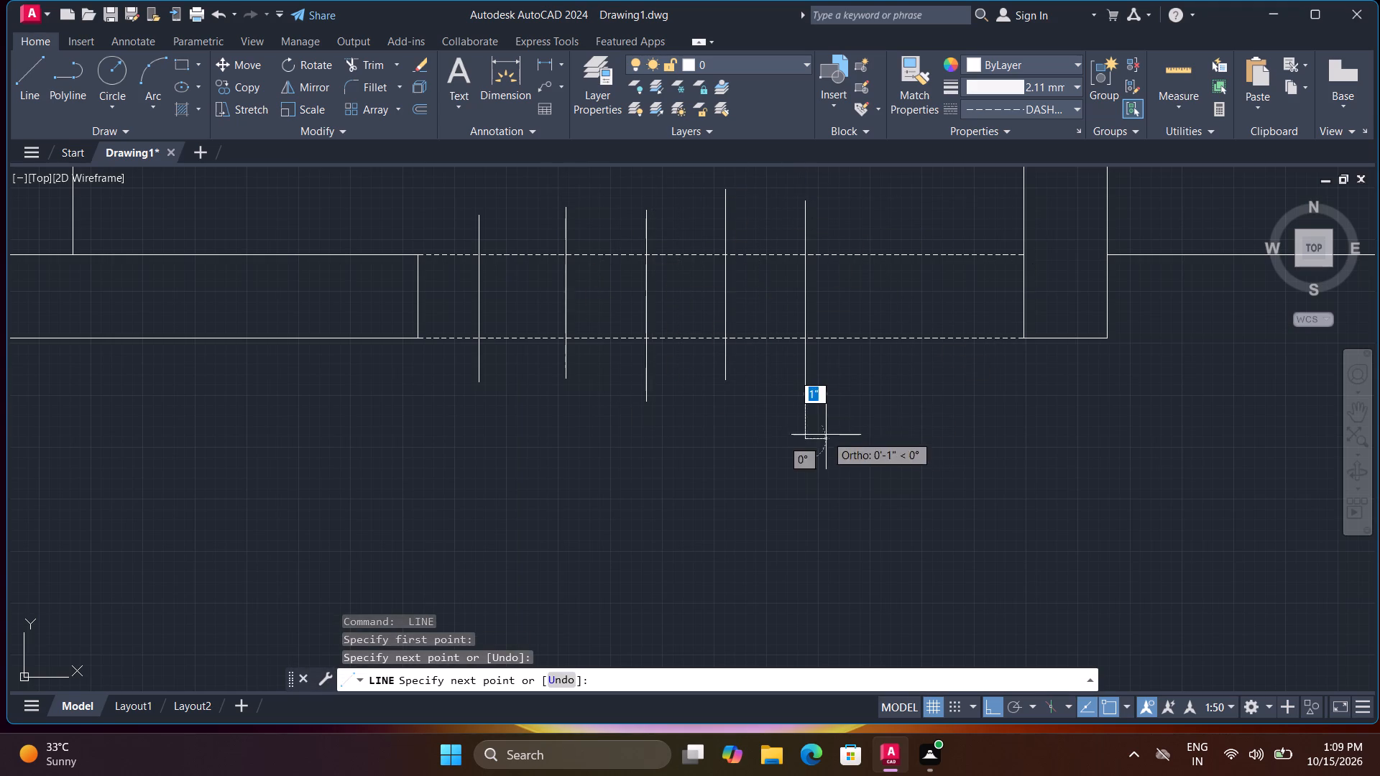
{"action": "key", "text": "space"}
{"action": "key", "text": "space"}
{"action": "left_click", "coordinate": [906, 402]}
{"action": "left_click", "coordinate": [892, 198]}
{"action": "key", "text": "space"}
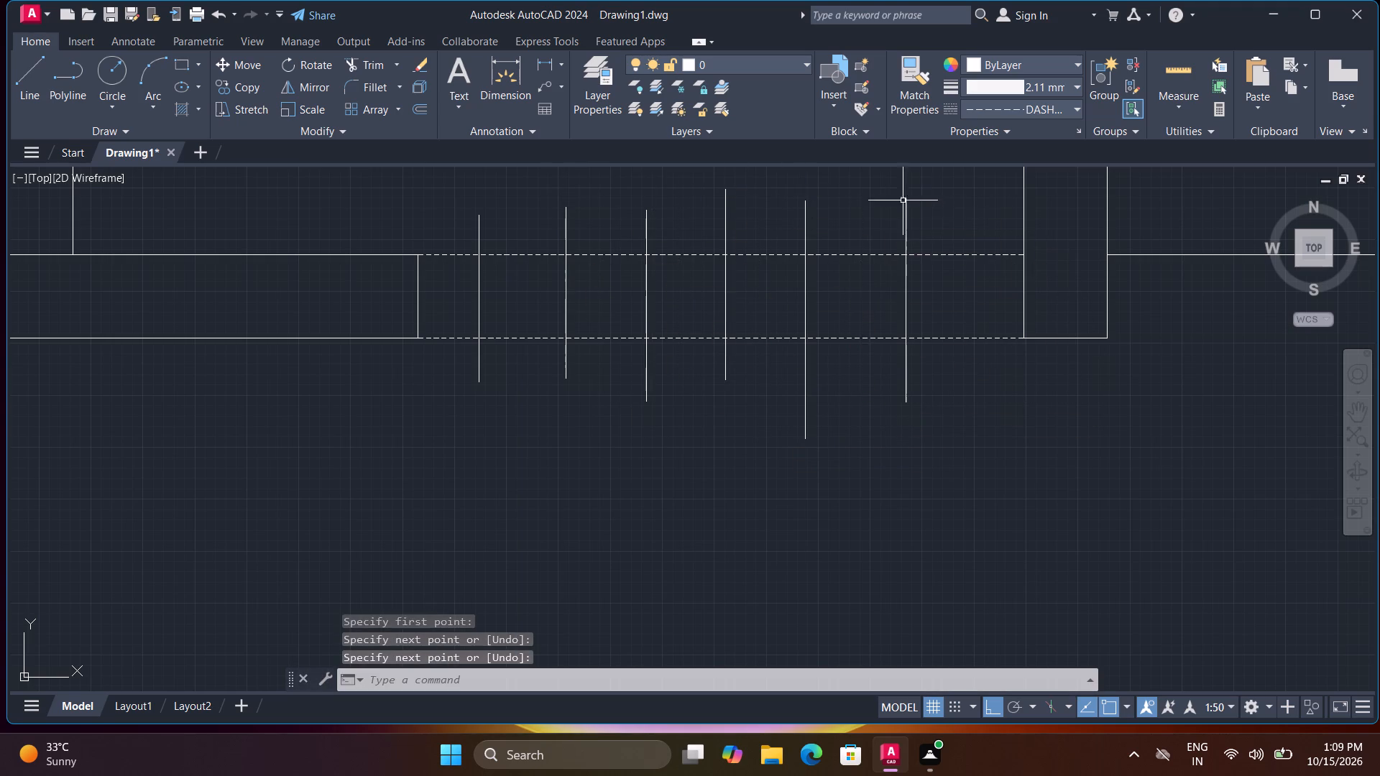
{"action": "key", "text": "space"}
{"action": "left_click", "coordinate": [973, 205]}
{"action": "left_click", "coordinate": [976, 392]}
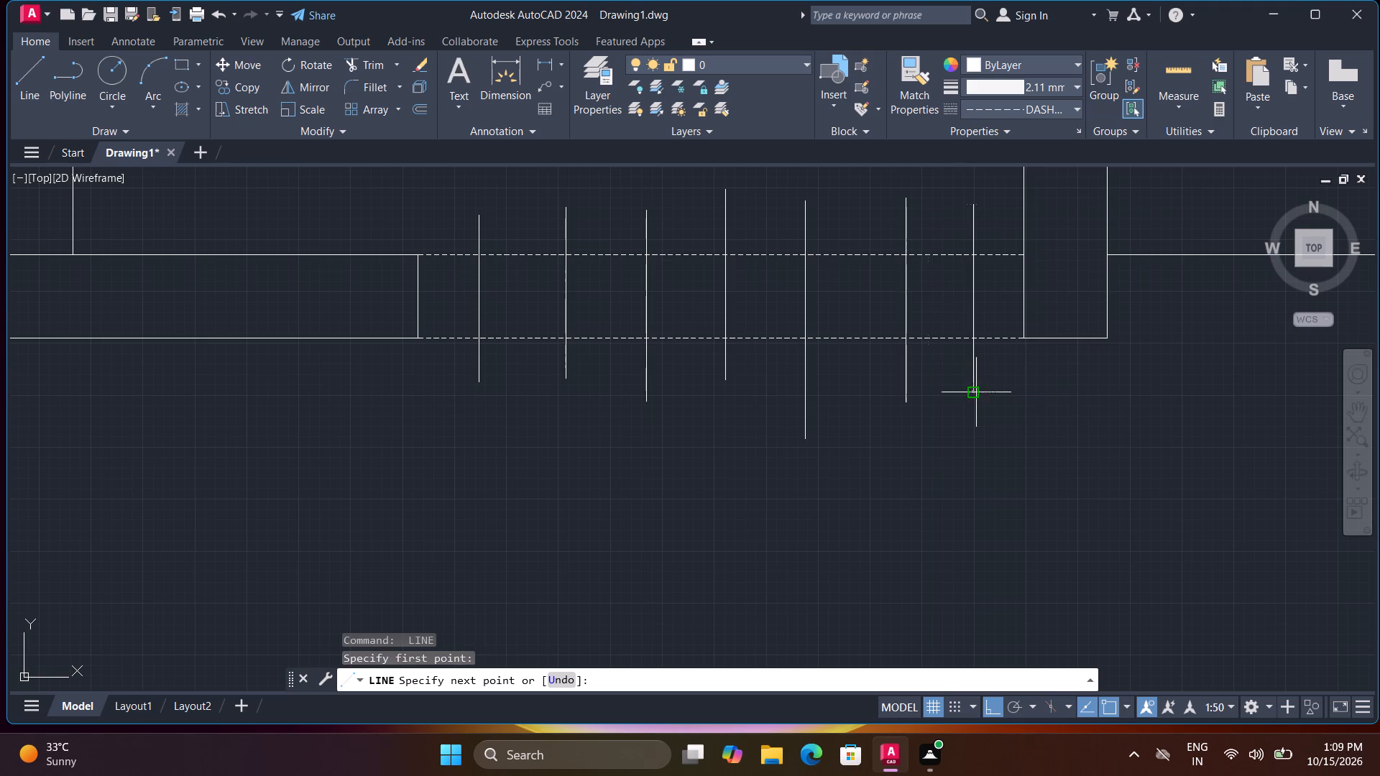
{"action": "key", "text": "space"}
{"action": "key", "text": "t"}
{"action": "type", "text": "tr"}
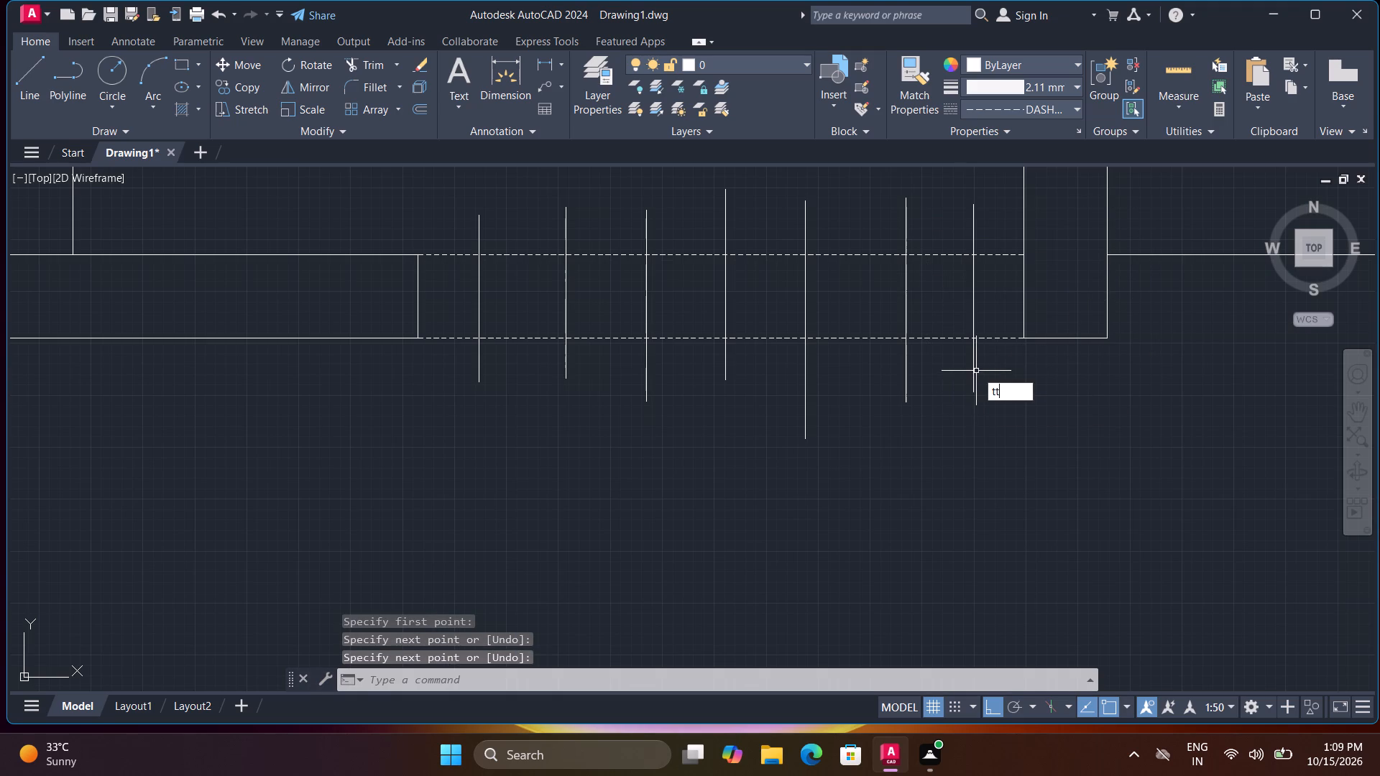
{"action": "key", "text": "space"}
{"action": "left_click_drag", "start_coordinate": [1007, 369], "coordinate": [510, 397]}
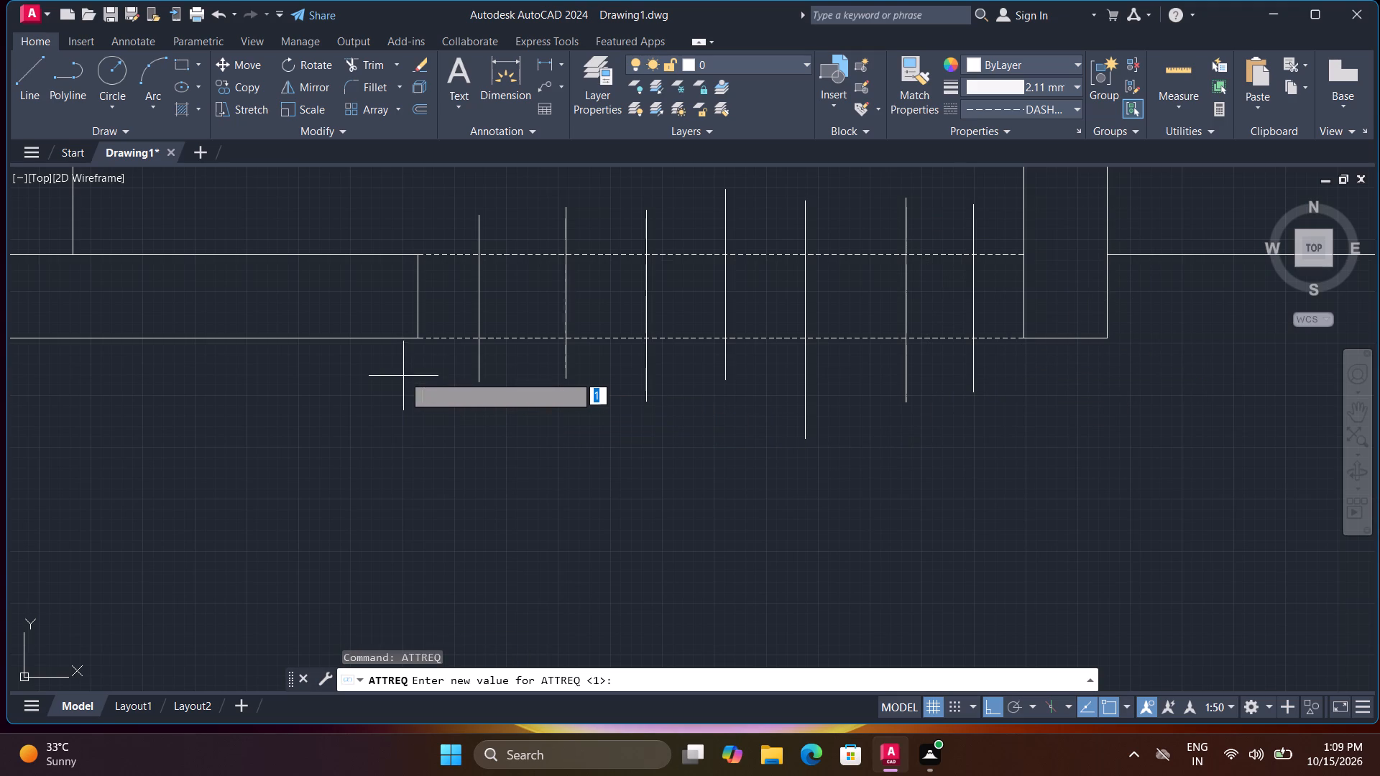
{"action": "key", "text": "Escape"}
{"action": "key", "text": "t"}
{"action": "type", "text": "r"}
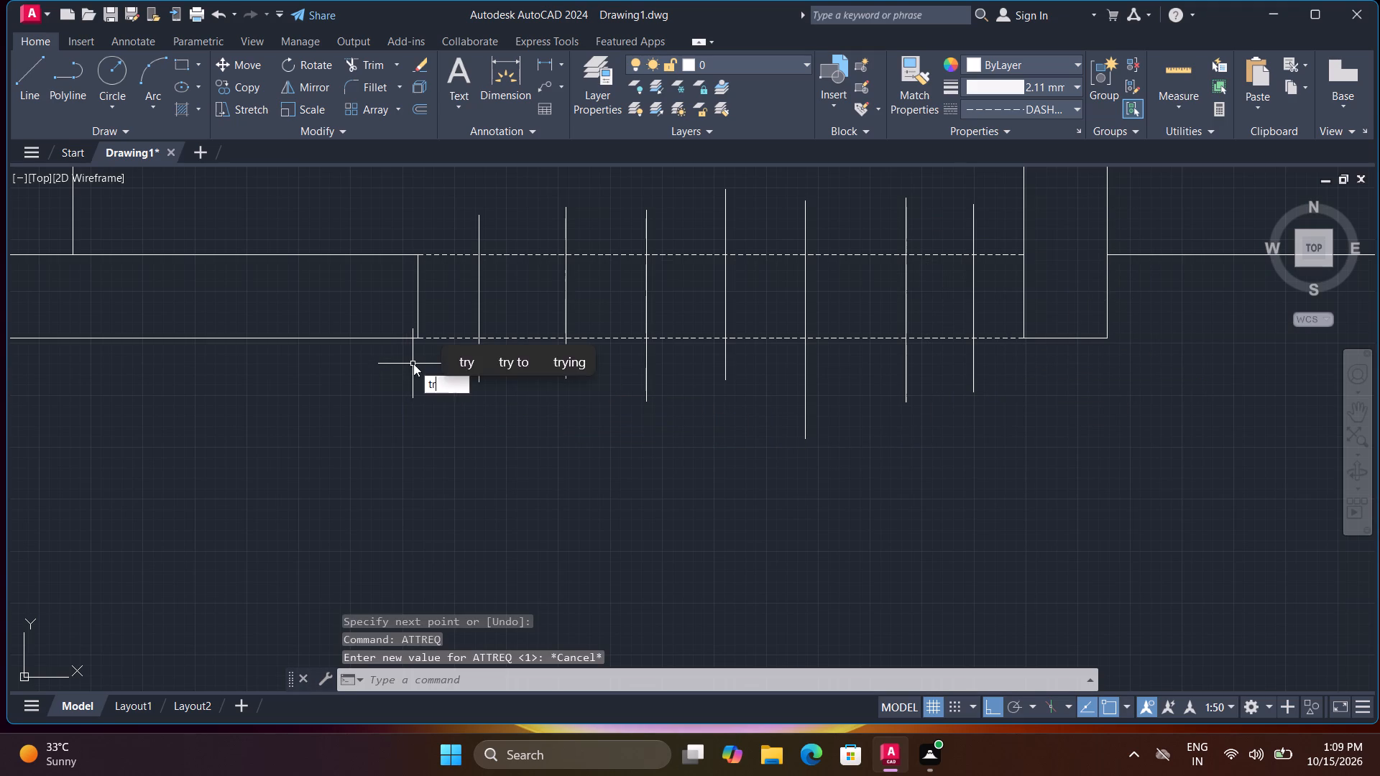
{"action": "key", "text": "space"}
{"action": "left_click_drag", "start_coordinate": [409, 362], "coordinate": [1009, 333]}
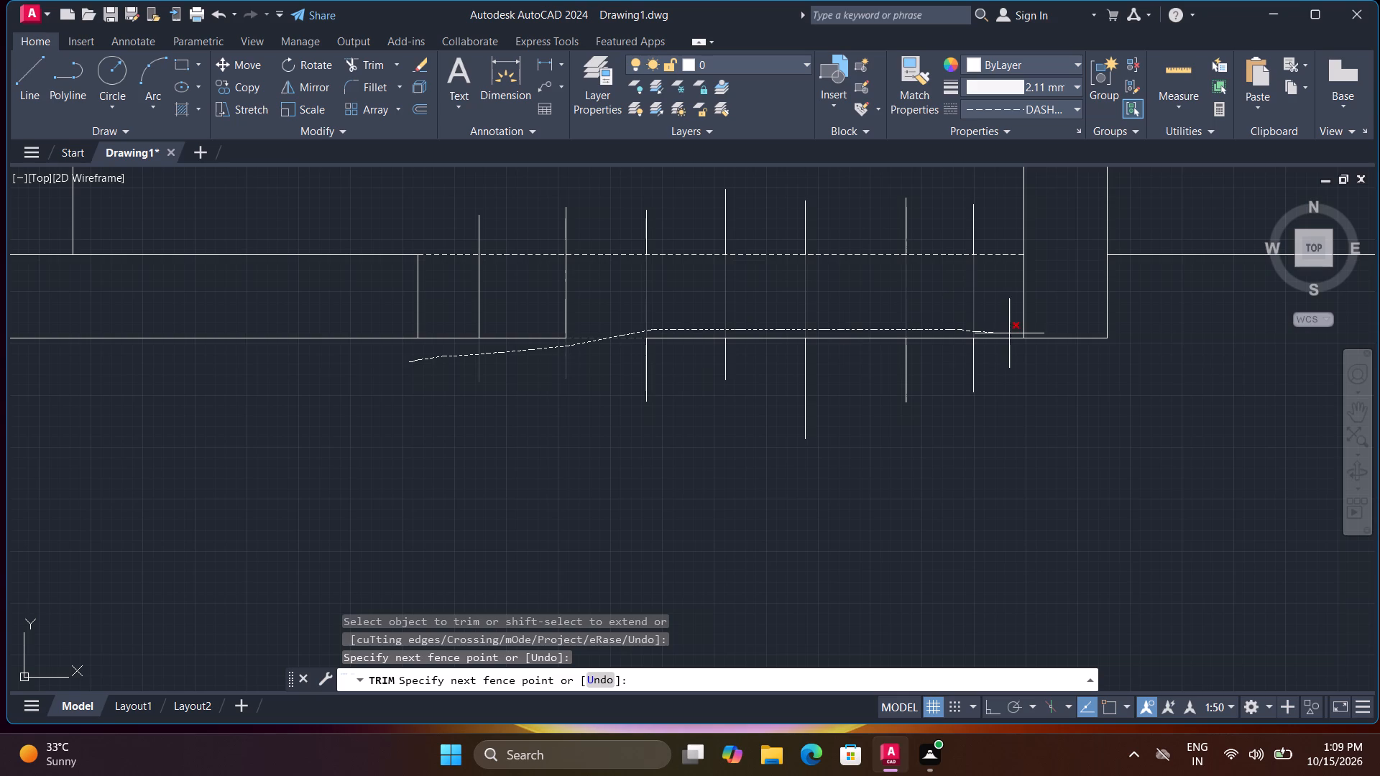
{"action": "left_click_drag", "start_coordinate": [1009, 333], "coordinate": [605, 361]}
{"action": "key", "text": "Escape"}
Trim off the ends of all seven vertical lines that extend below and above the two dashed lines, using fences across them.
{"action": "key", "text": "space"}
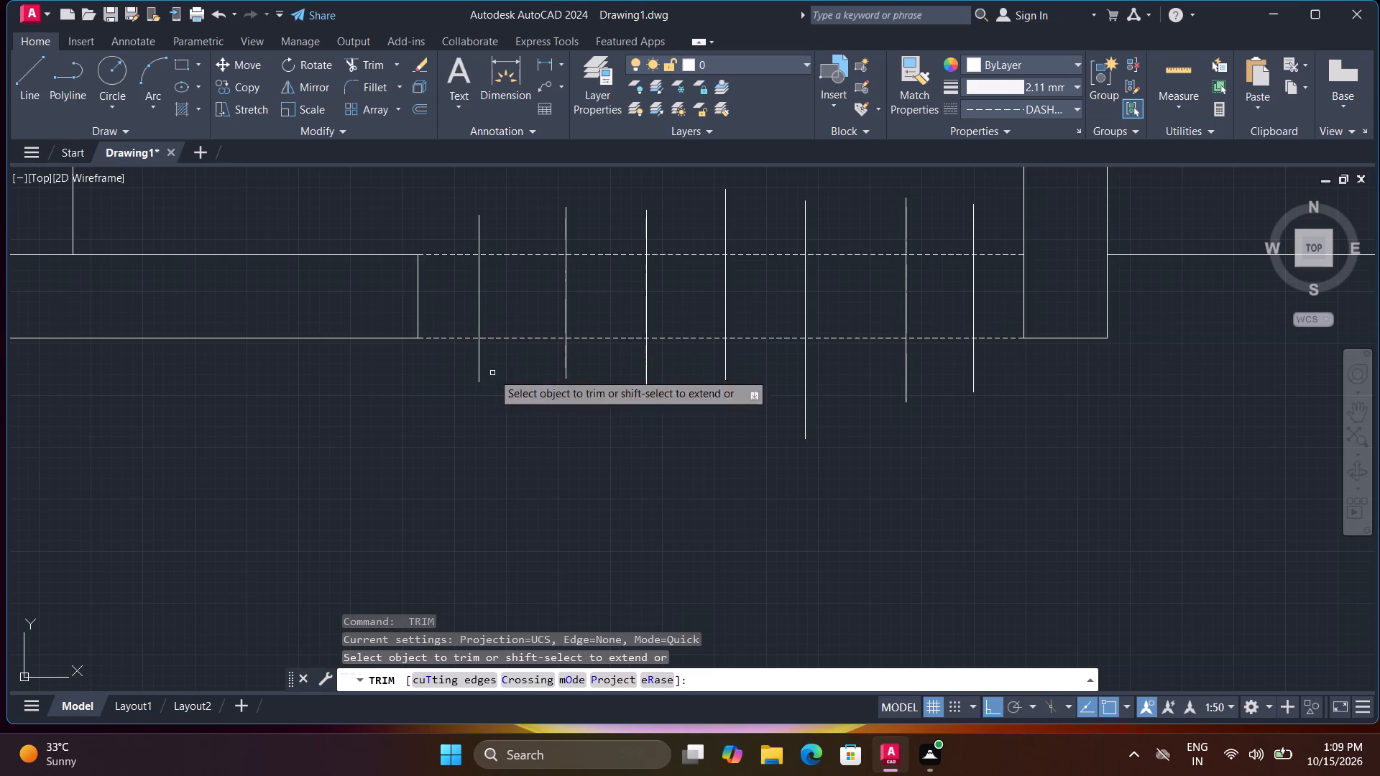
{"action": "left_click_drag", "start_coordinate": [446, 373], "coordinate": [472, 367]}
{"action": "left_click", "coordinate": [1053, 359]}
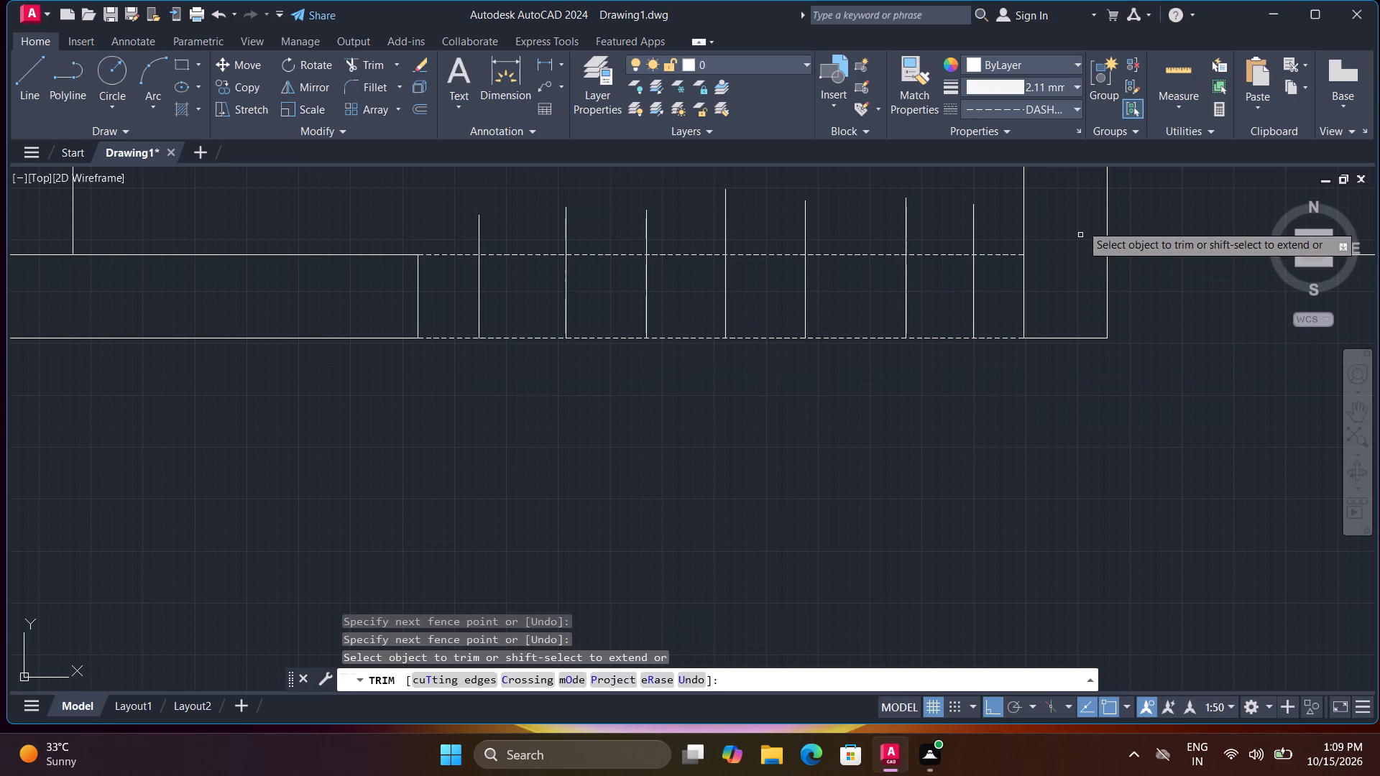
{"action": "left_click_drag", "start_coordinate": [1081, 213], "coordinate": [1069, 214]}
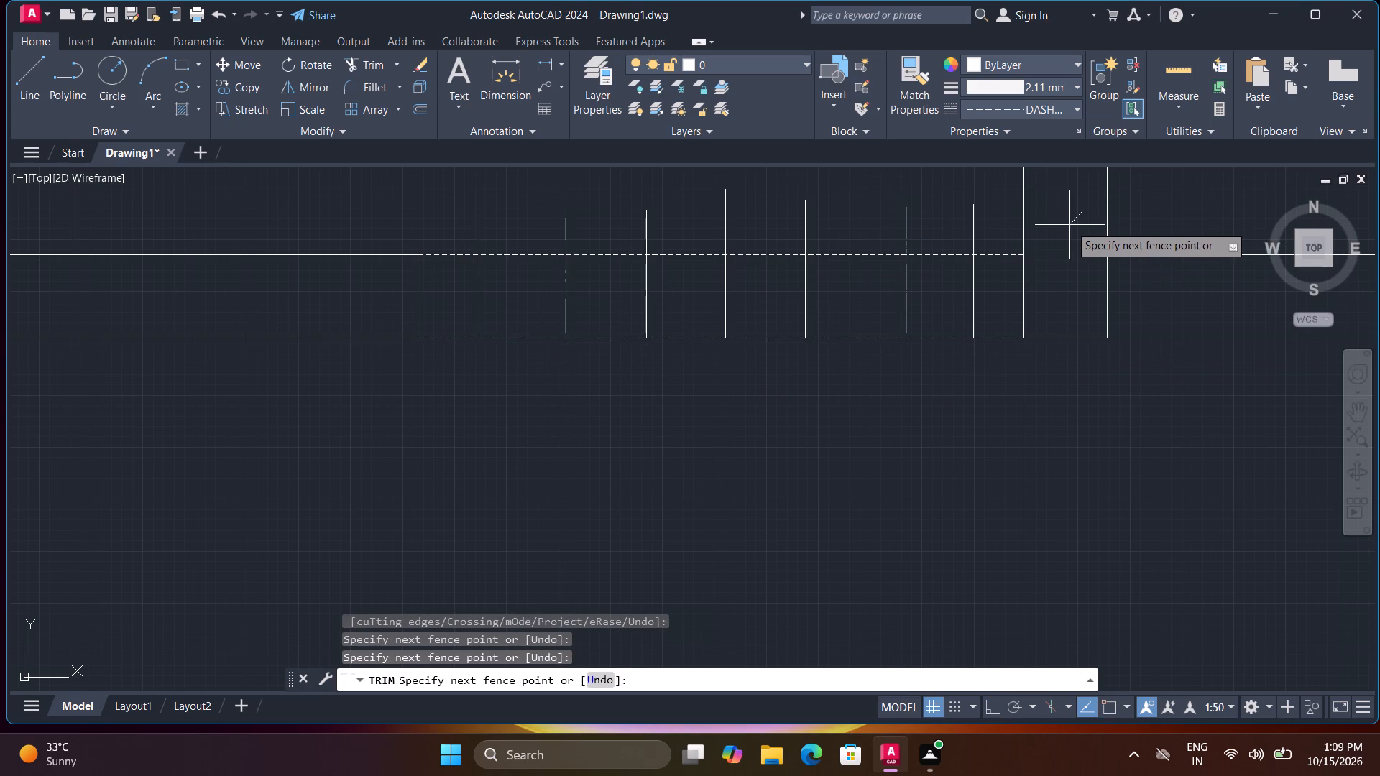
{"action": "left_click", "coordinate": [1070, 225]}
{"action": "left_click", "coordinate": [992, 241]}
{"action": "left_click", "coordinate": [451, 239]}
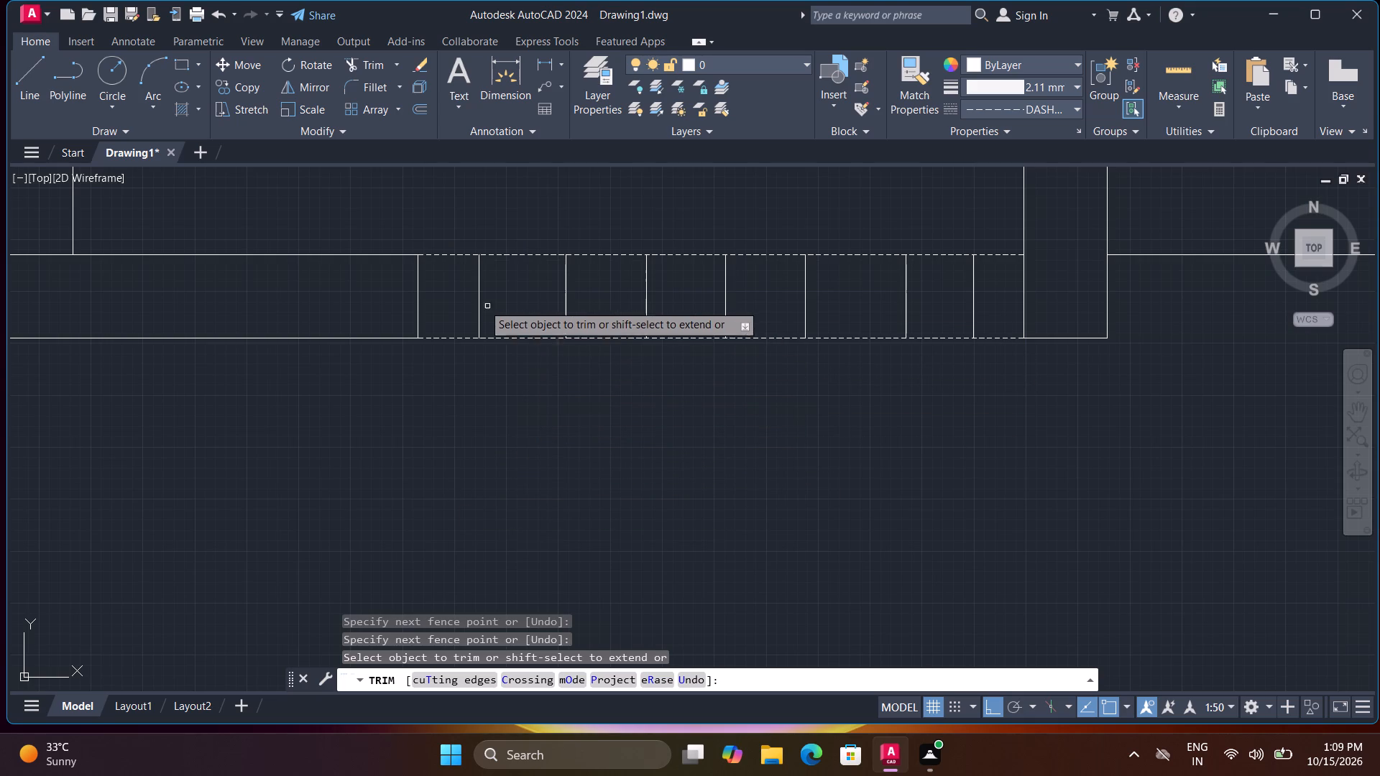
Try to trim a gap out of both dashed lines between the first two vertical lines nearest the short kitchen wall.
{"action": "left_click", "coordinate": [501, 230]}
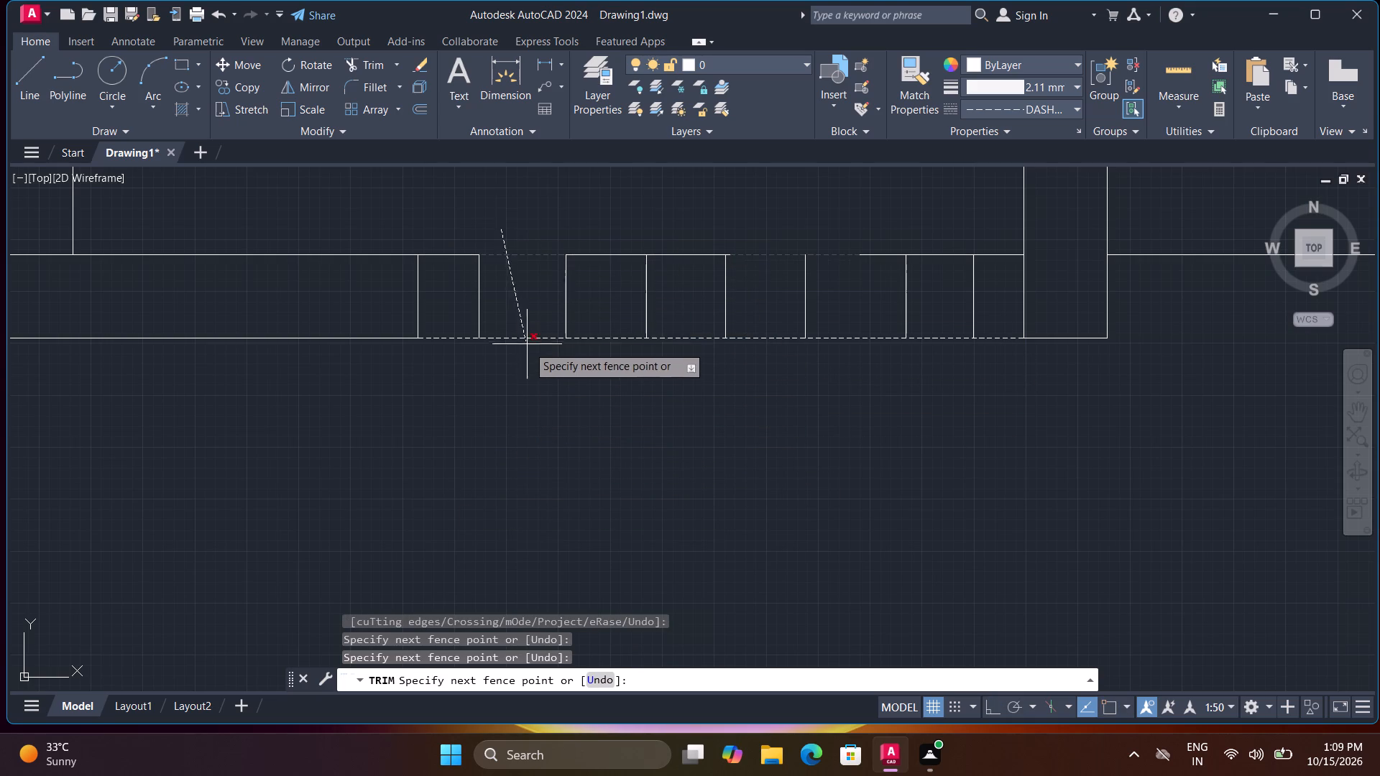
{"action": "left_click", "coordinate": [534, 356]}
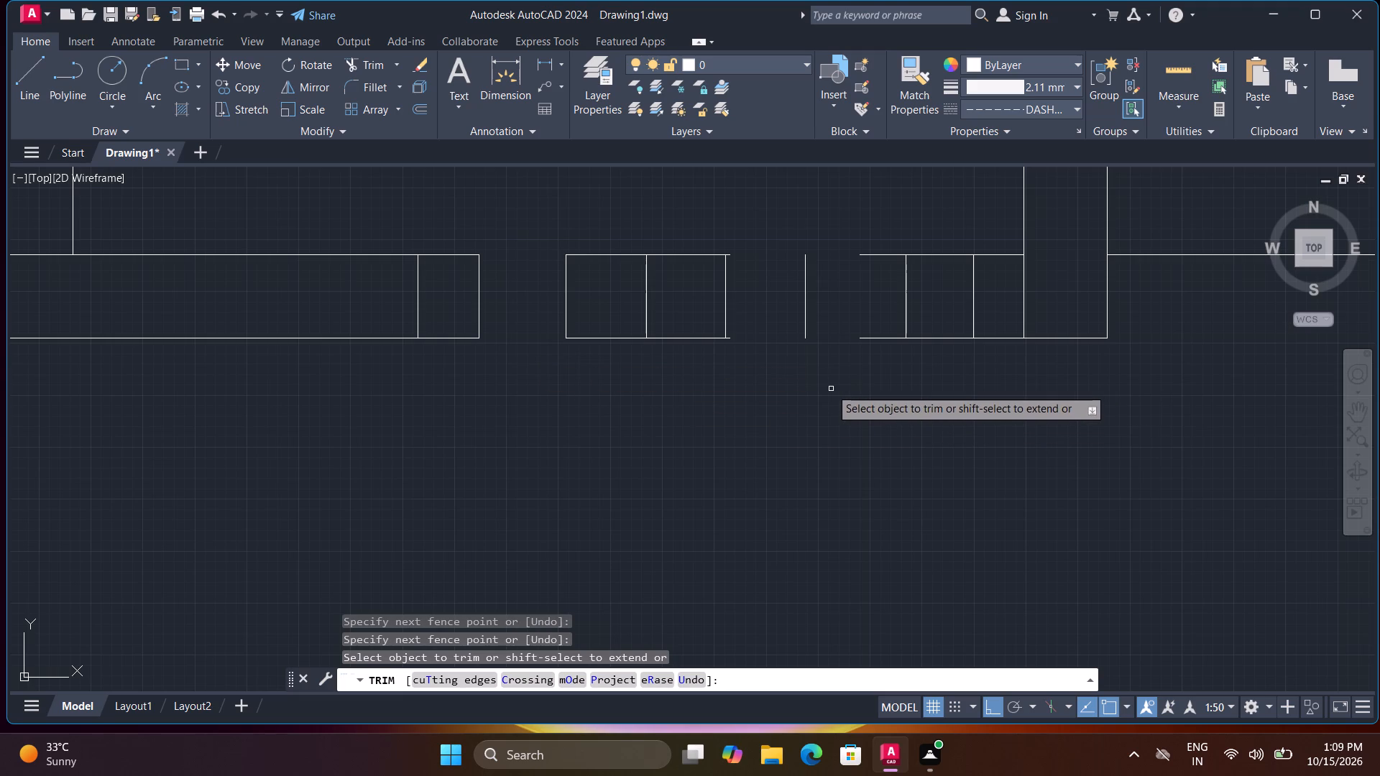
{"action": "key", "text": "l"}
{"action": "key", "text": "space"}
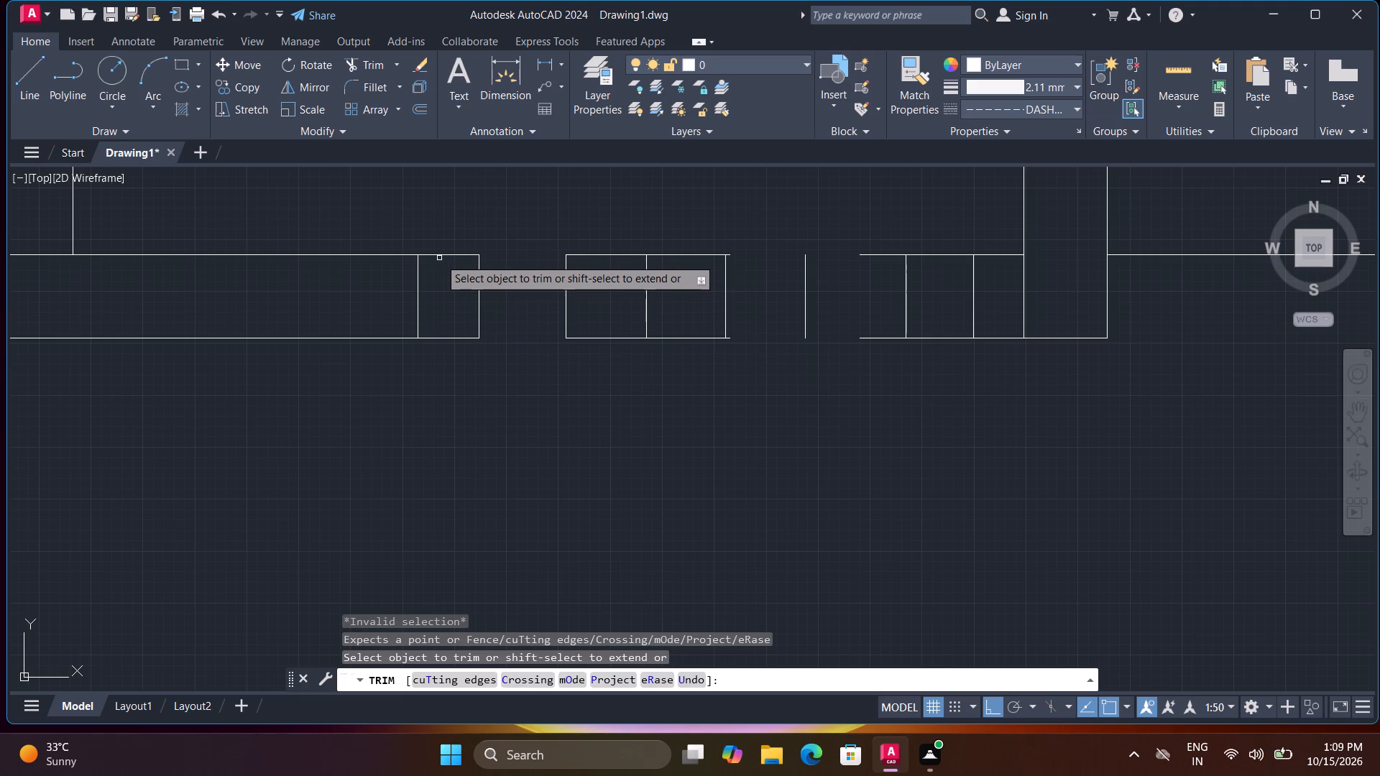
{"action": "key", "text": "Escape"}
Draw a line along the upper edge of the kitchen opening from the short kitchen wall's end to the bathroom-side wall.
{"action": "type", "text": "l"}
{"action": "key", "text": "space"}
{"action": "left_click", "coordinate": [418, 258]}
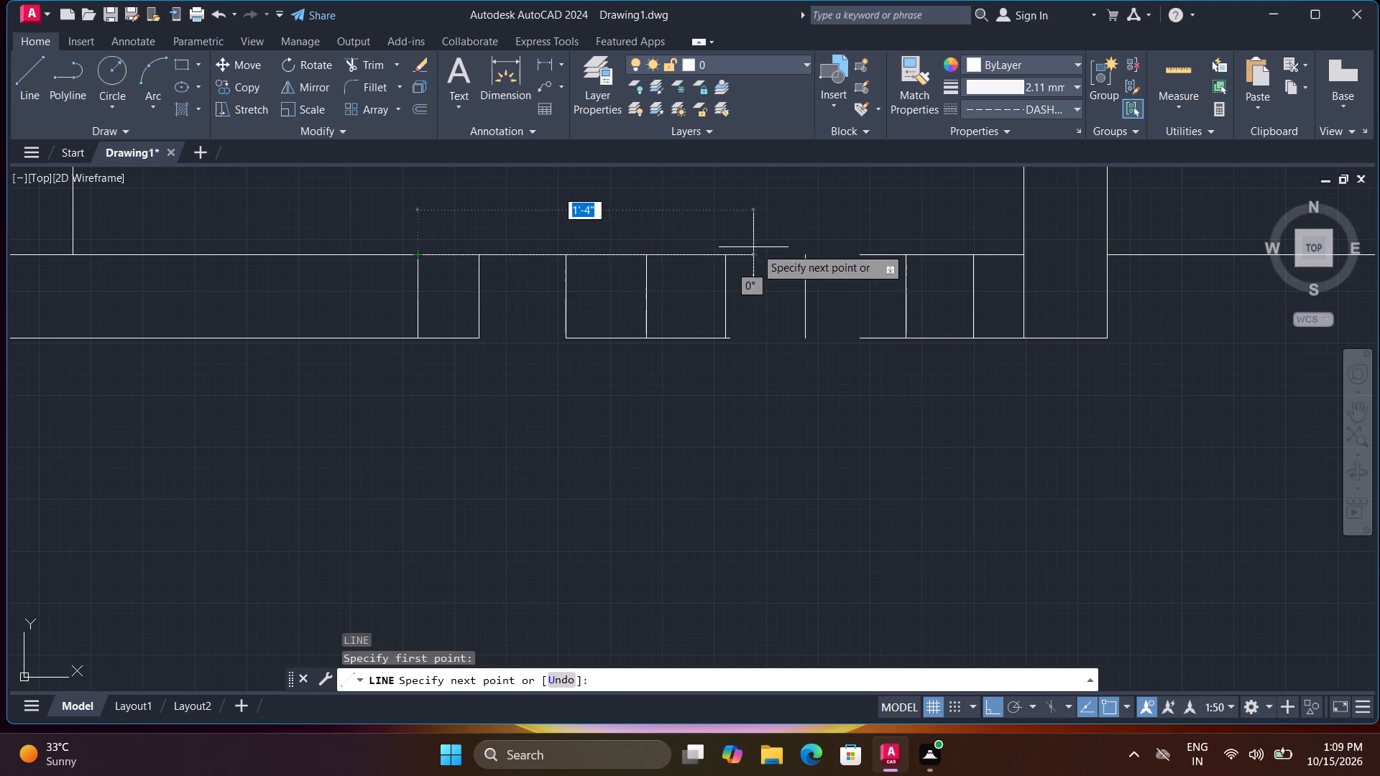
{"action": "left_click", "coordinate": [1025, 254]}
{"action": "key", "text": "space"}
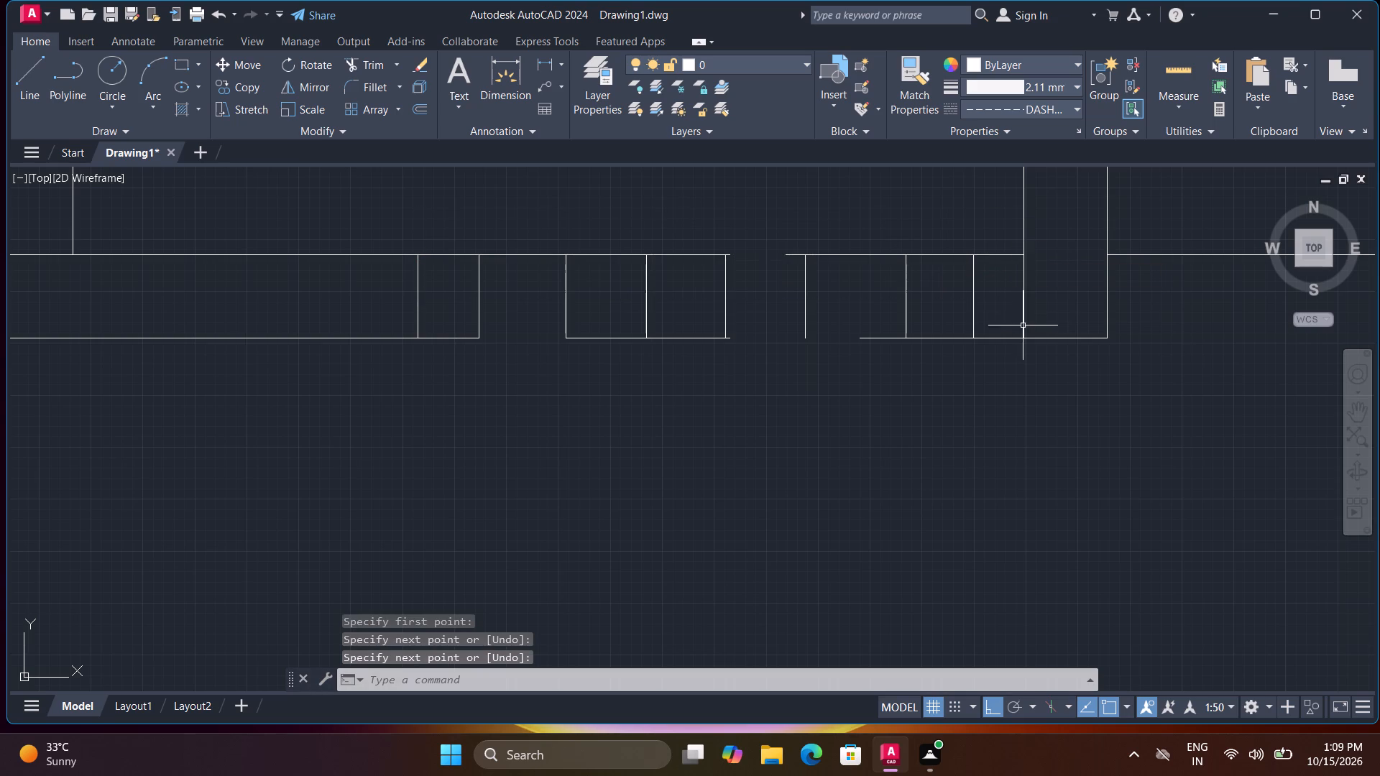
{"action": "key", "text": "space"}
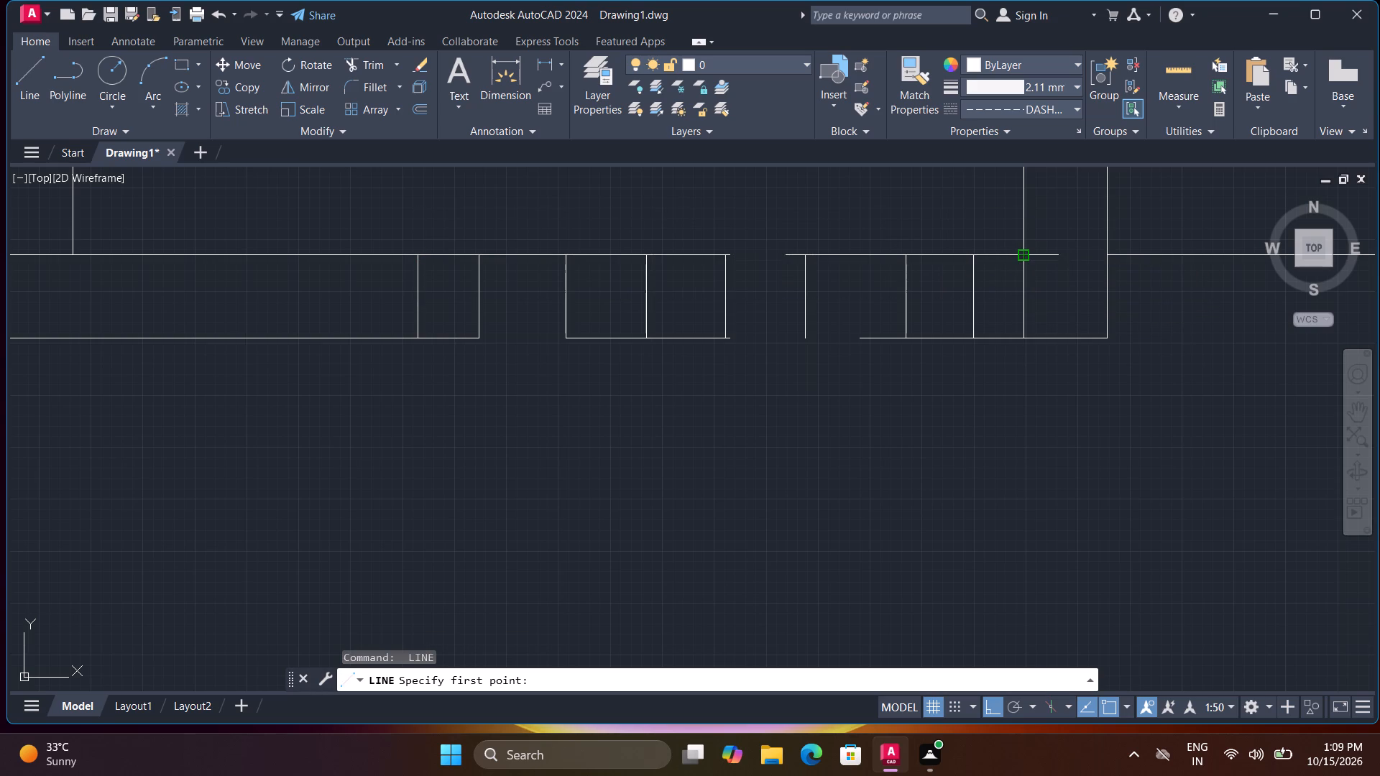
{"action": "key", "text": "Escape"}
{"action": "key", "text": "Escape"}
Set both the current lineweight and the current linetype to ByLayer.
{"action": "left_click", "coordinate": [1062, 91]}
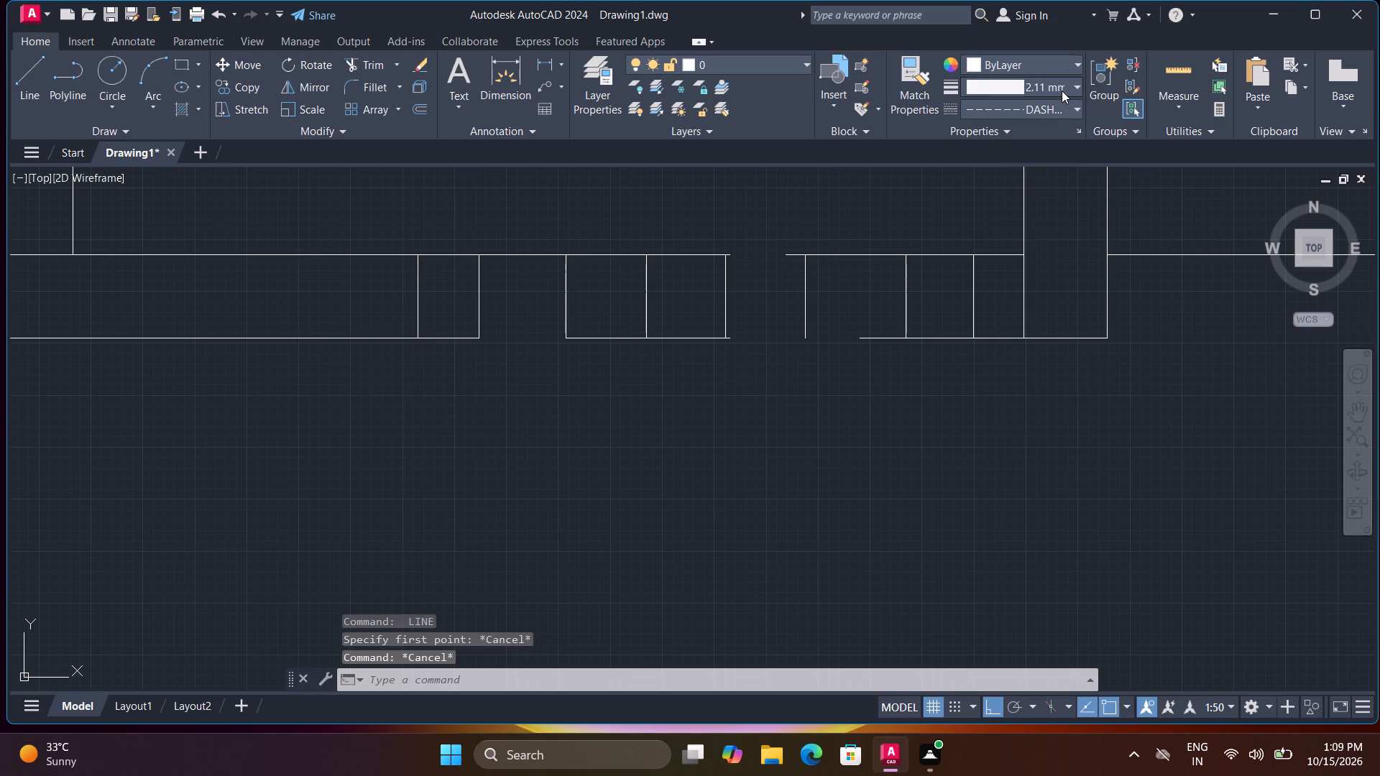
{"action": "scroll", "coordinate": [1025, 162], "scroll_direction": "up", "scroll_amount": 9}
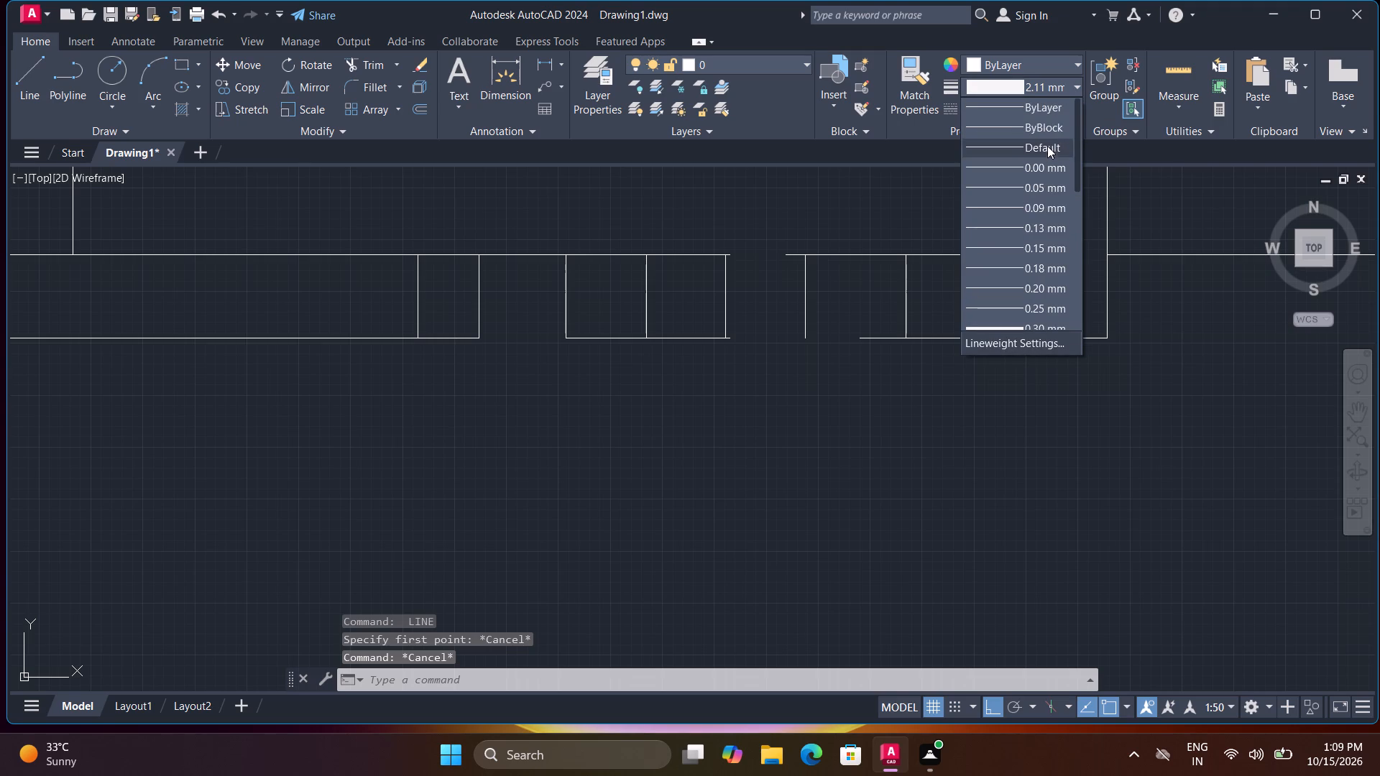
{"action": "scroll", "coordinate": [1028, 132], "scroll_direction": "up", "scroll_amount": 4}
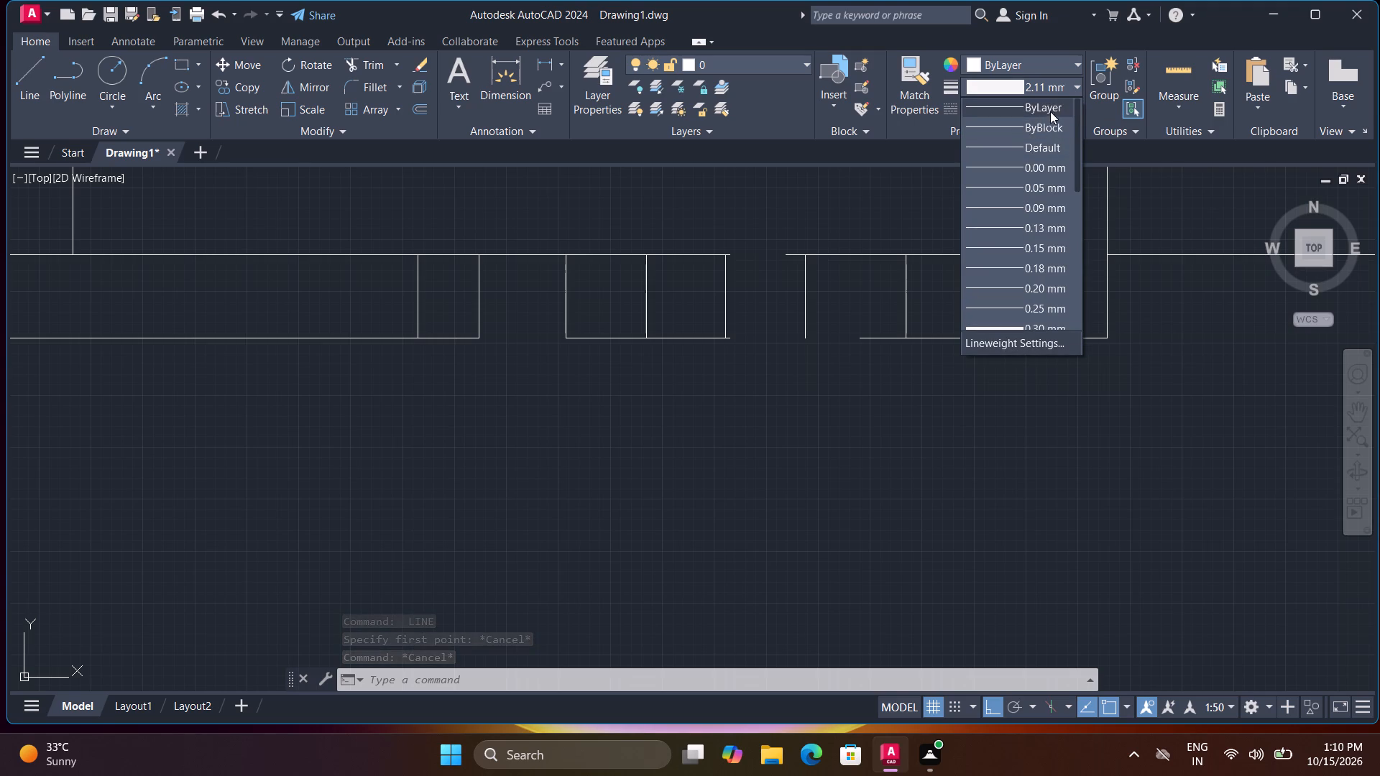
{"action": "left_click", "coordinate": [1050, 112]}
{"action": "left_click", "coordinate": [1072, 111]}
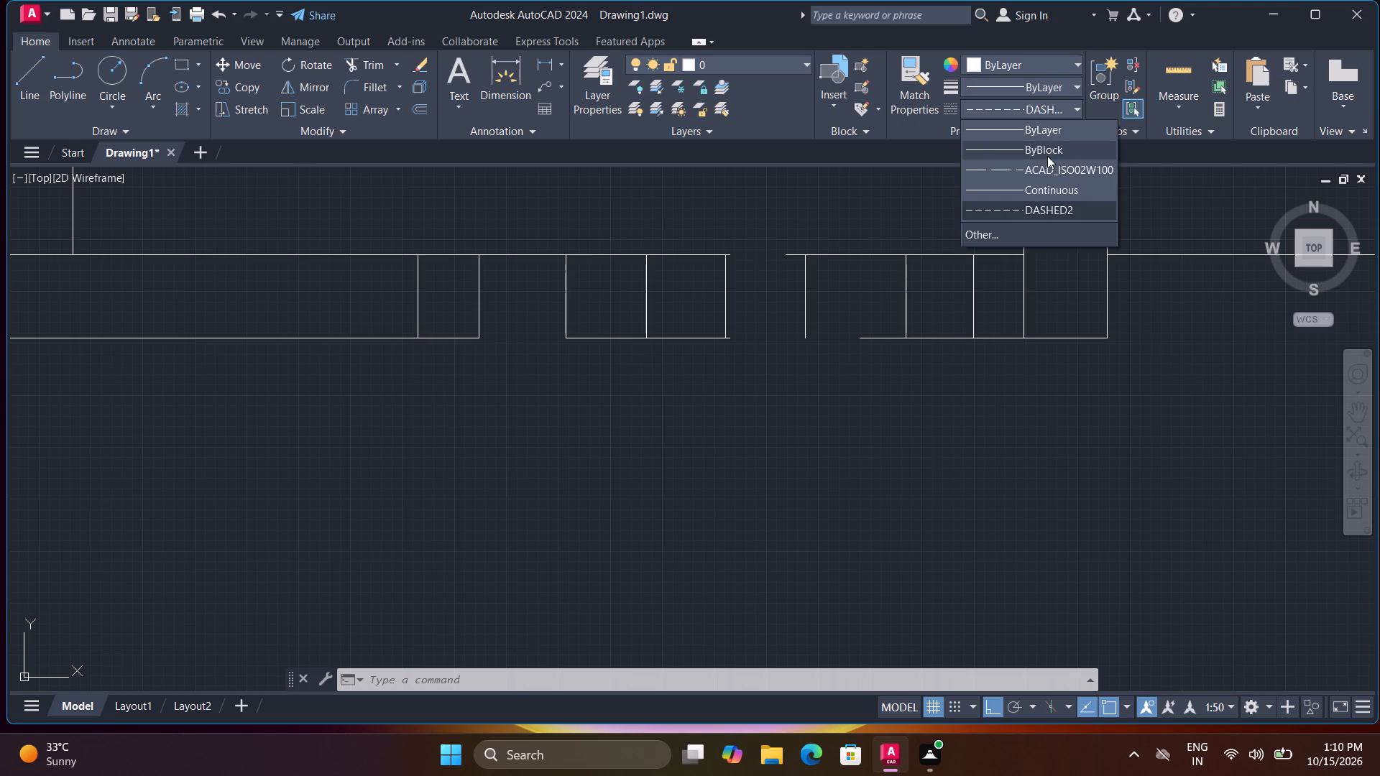
{"action": "left_click", "coordinate": [1044, 133]}
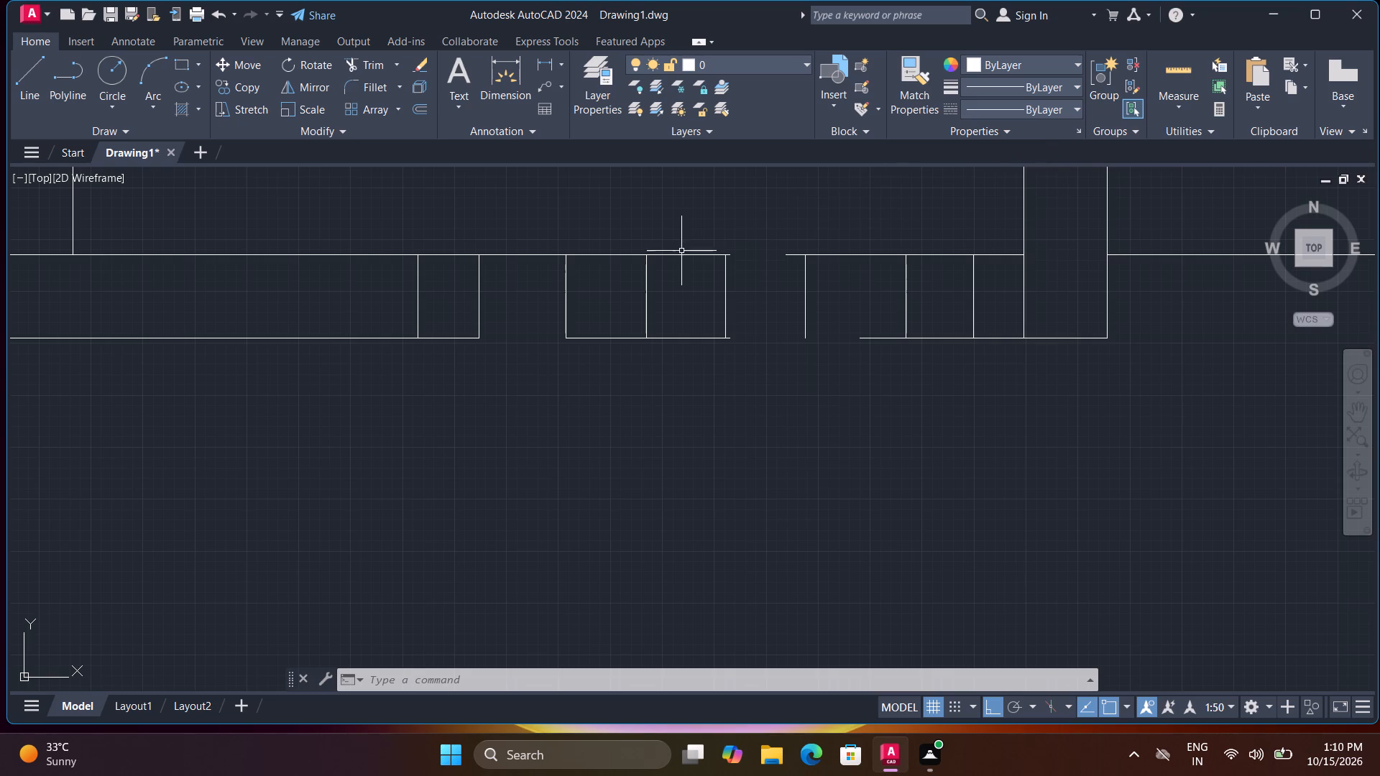
Redraw the opening's upper edge from the fourth vertical line to the bathroom-side wall, and its full lower edge back to the kitchen wall.
{"action": "type", "text": "l"}
{"action": "key", "text": "space"}
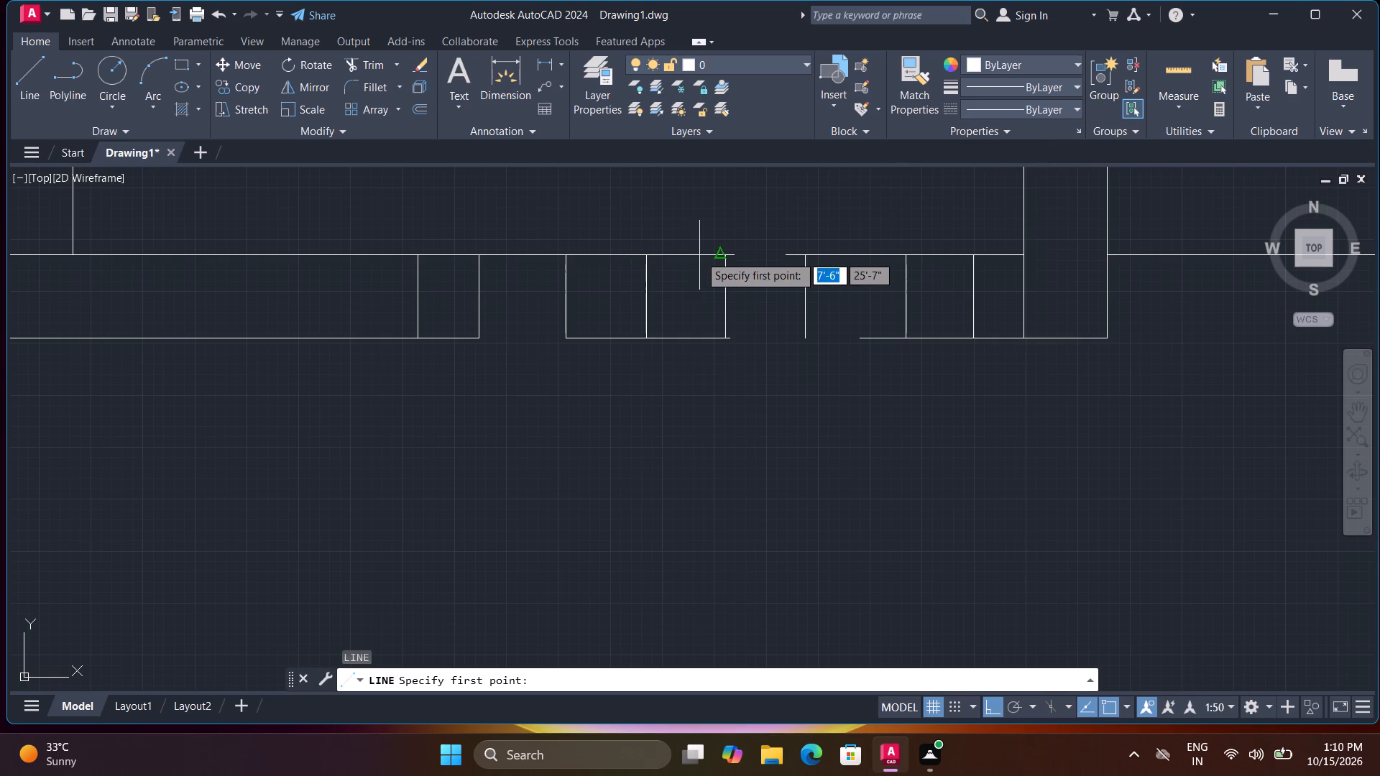
{"action": "left_click_drag", "start_coordinate": [725, 253], "coordinate": [732, 253]}
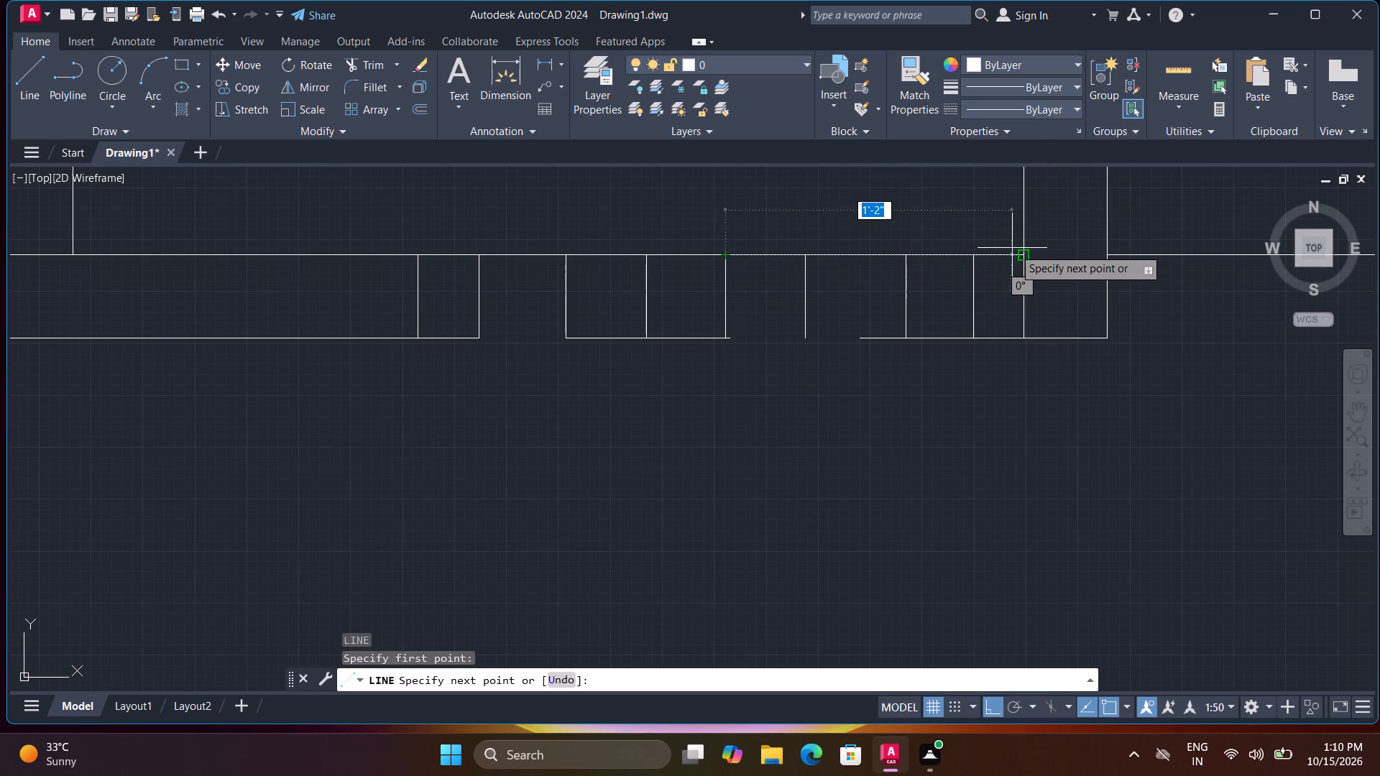
{"action": "left_click", "coordinate": [1024, 254]}
{"action": "key", "text": "space"}
{"action": "key", "text": "space"}
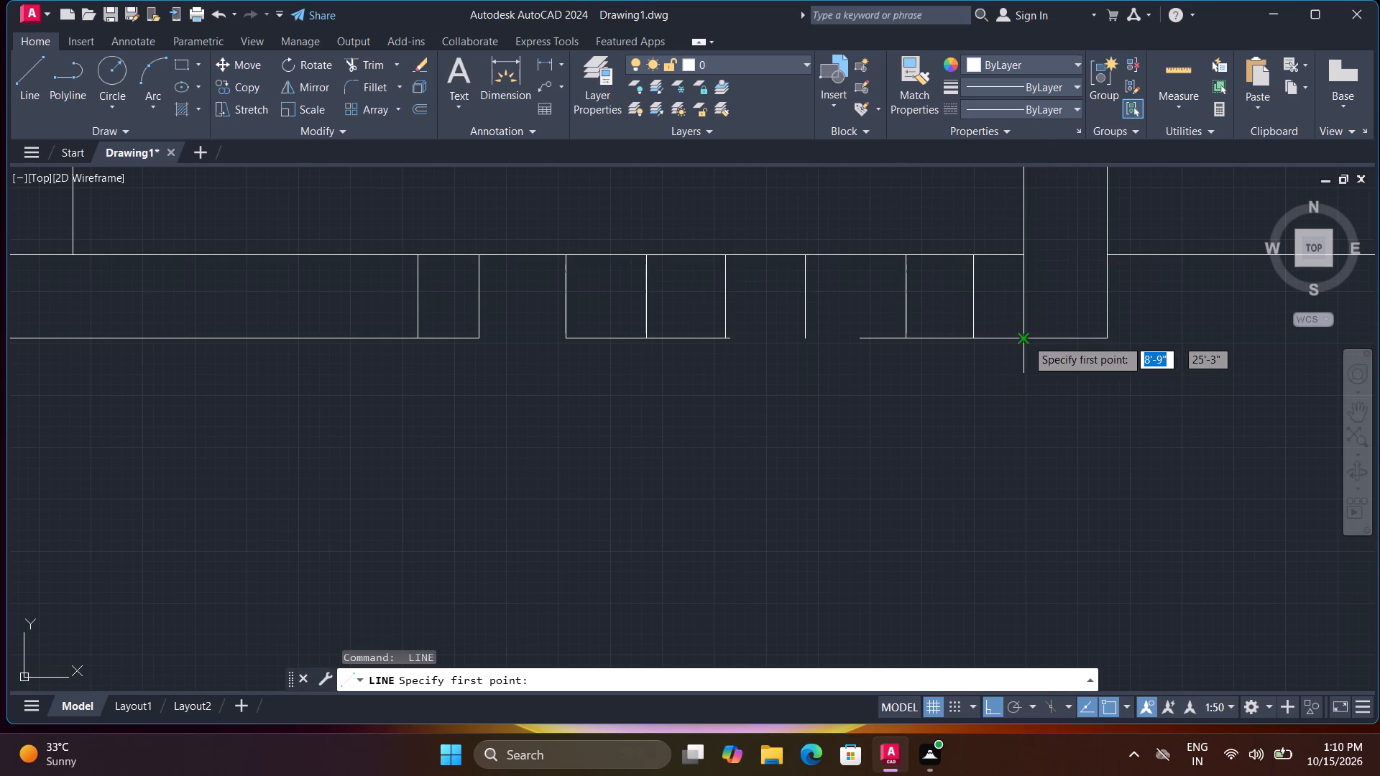
{"action": "left_click", "coordinate": [1026, 339]}
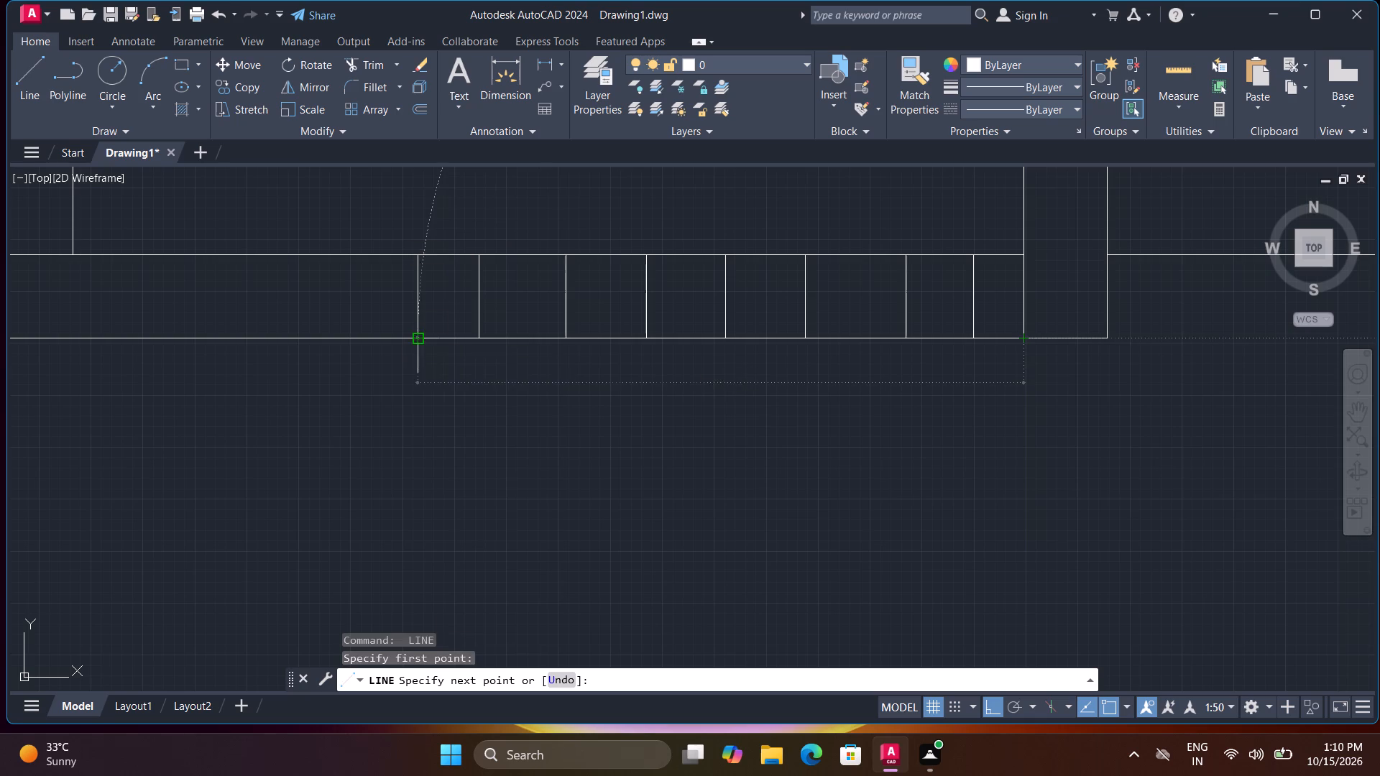
{"action": "left_click", "coordinate": [423, 338]}
{"action": "key", "text": "space"}
{"action": "key", "text": "Escape"}
Trim four alternating gaps out of both edge lines of the kitchen opening, using fences between pairs of vertical lines.
{"action": "type", "text": "tr"}
{"action": "key", "text": "space"}
{"action": "left_click", "coordinate": [512, 364]}
{"action": "left_click", "coordinate": [536, 230]}
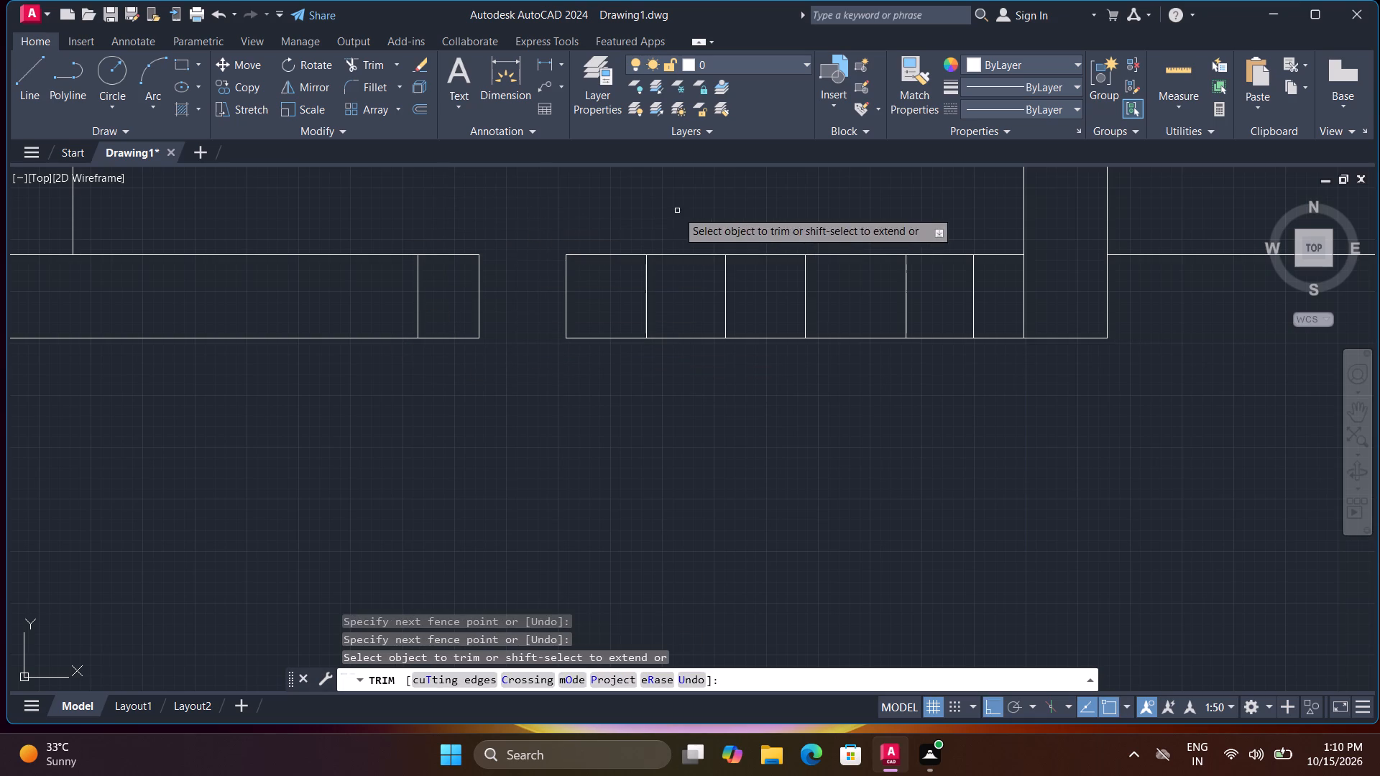
{"action": "left_click_drag", "start_coordinate": [677, 211], "coordinate": [677, 217]}
{"action": "left_click", "coordinate": [703, 358]}
{"action": "left_click", "coordinate": [874, 397]}
{"action": "left_click", "coordinate": [886, 175]}
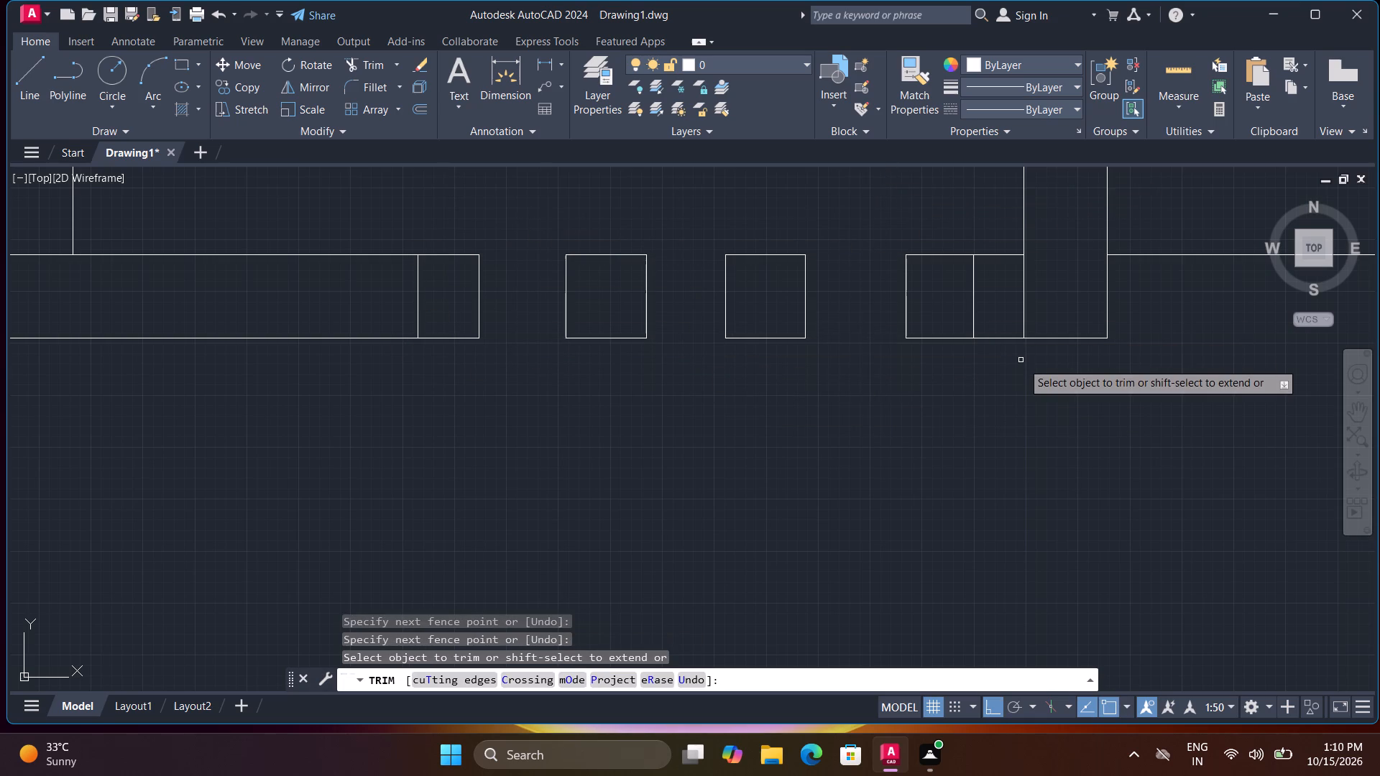
{"action": "left_click", "coordinate": [1020, 362]}
{"action": "left_click", "coordinate": [999, 228]}
Trim away all the vertical dividing lines and the leftover wall-end line, leaving only horizontal dashes across the kitchen opening.
{"action": "left_click_drag", "start_coordinate": [984, 288], "coordinate": [471, 299]}
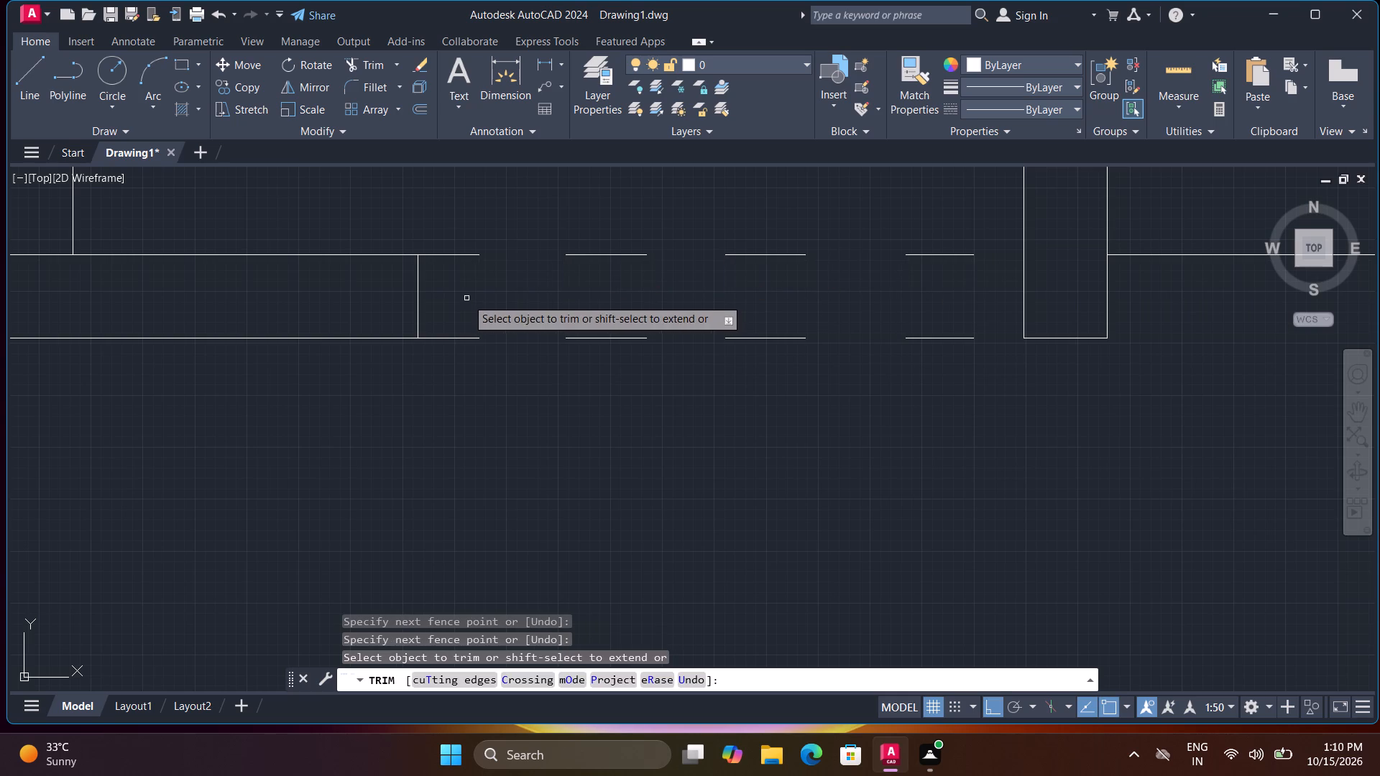
{"action": "scroll", "coordinate": [757, 366], "scroll_direction": "down", "scroll_amount": 2}
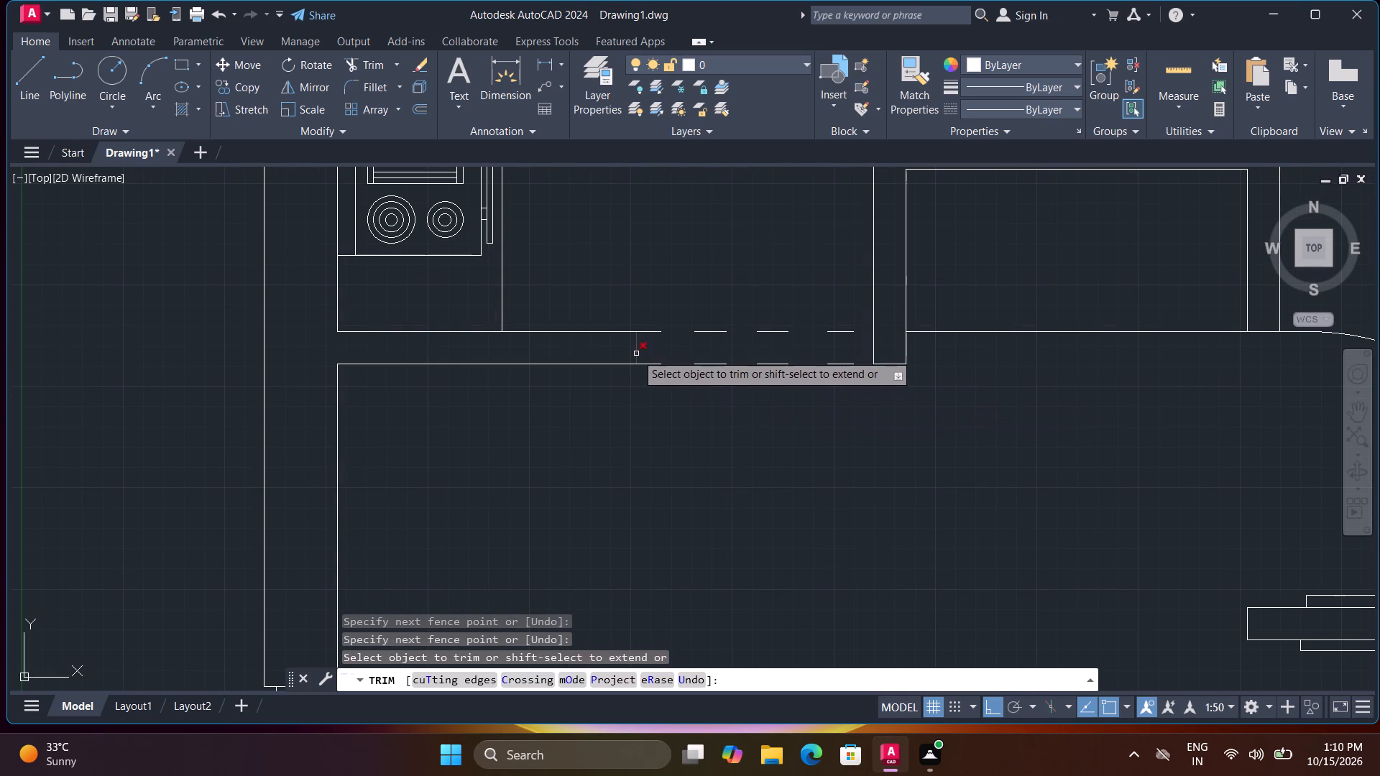
{"action": "left_click", "coordinate": [636, 354]}
{"action": "scroll", "coordinate": [822, 411], "scroll_direction": "down", "scroll_amount": 1}
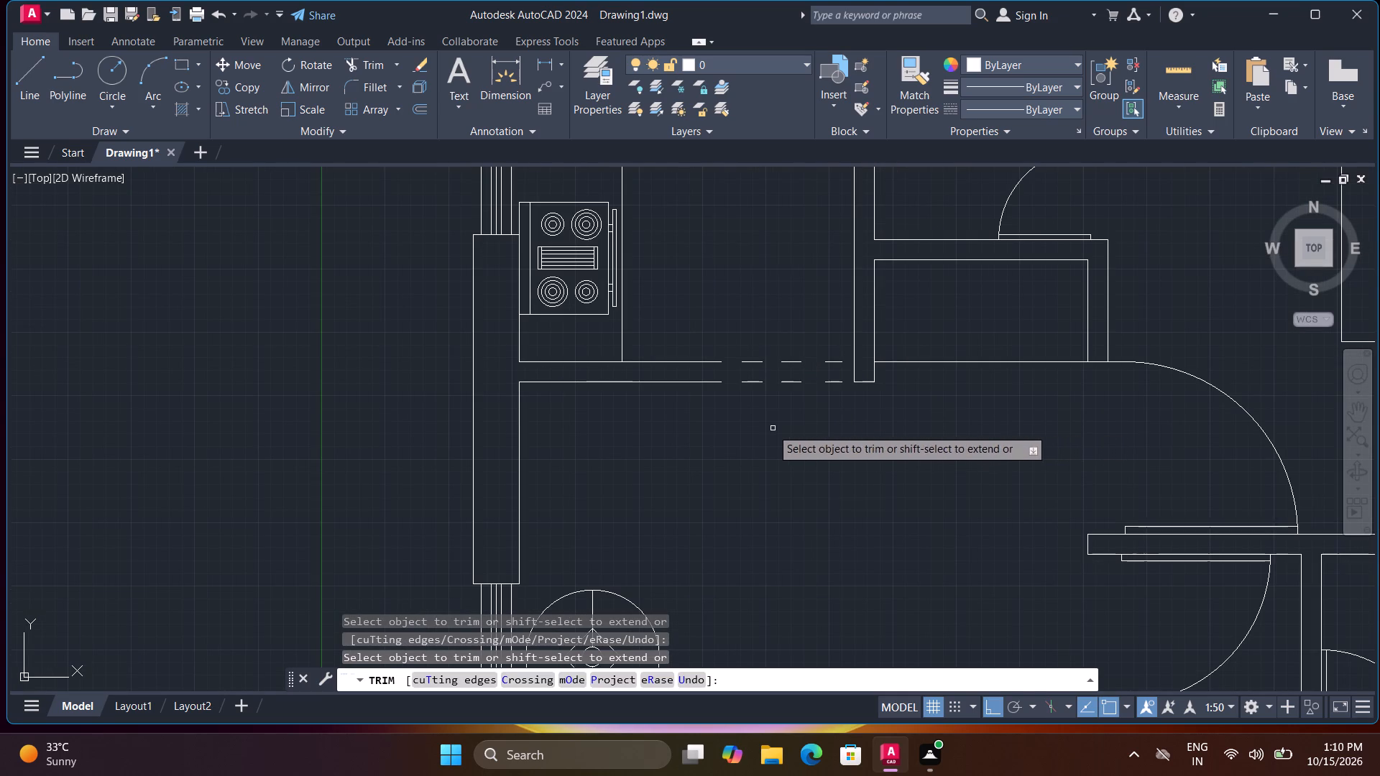
{"action": "scroll", "coordinate": [748, 420], "scroll_direction": "up", "scroll_amount": 2}
{"action": "key", "text": "Escape"}
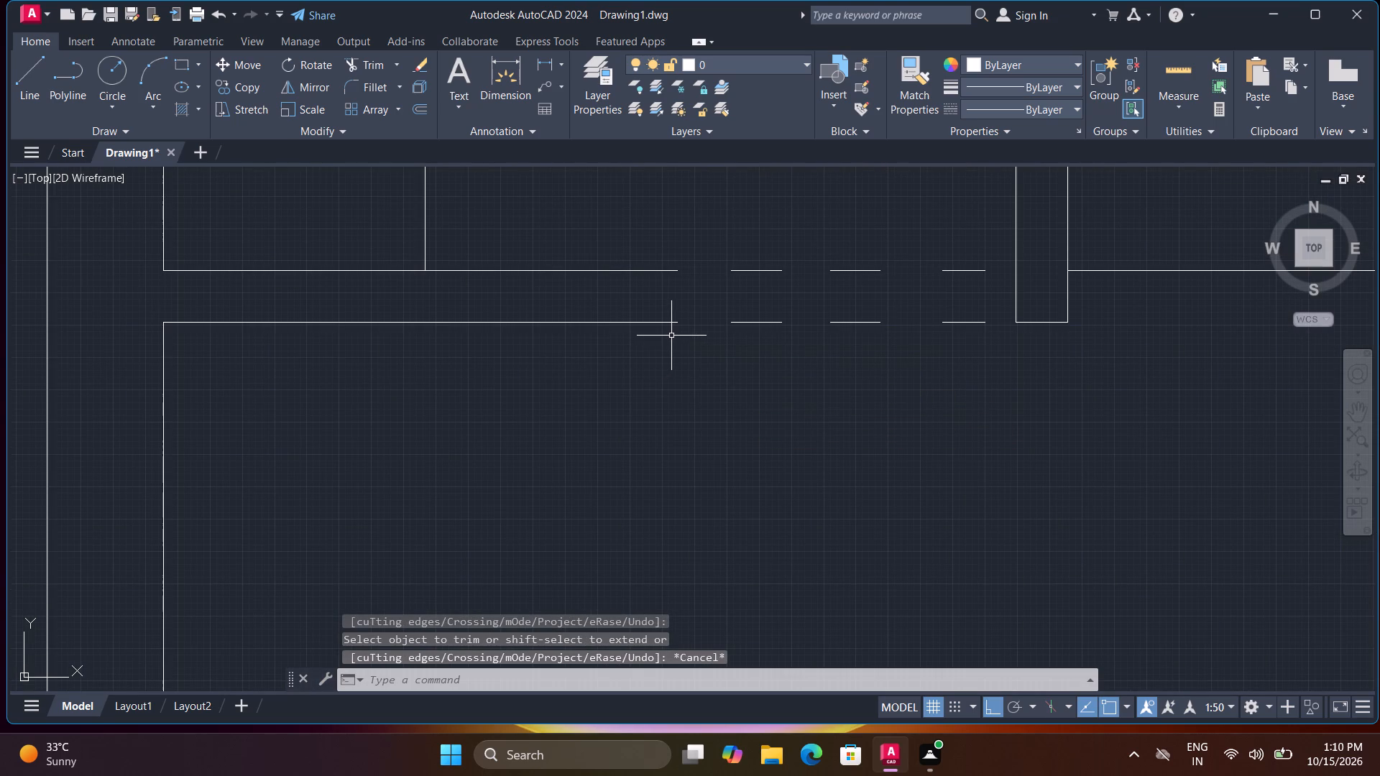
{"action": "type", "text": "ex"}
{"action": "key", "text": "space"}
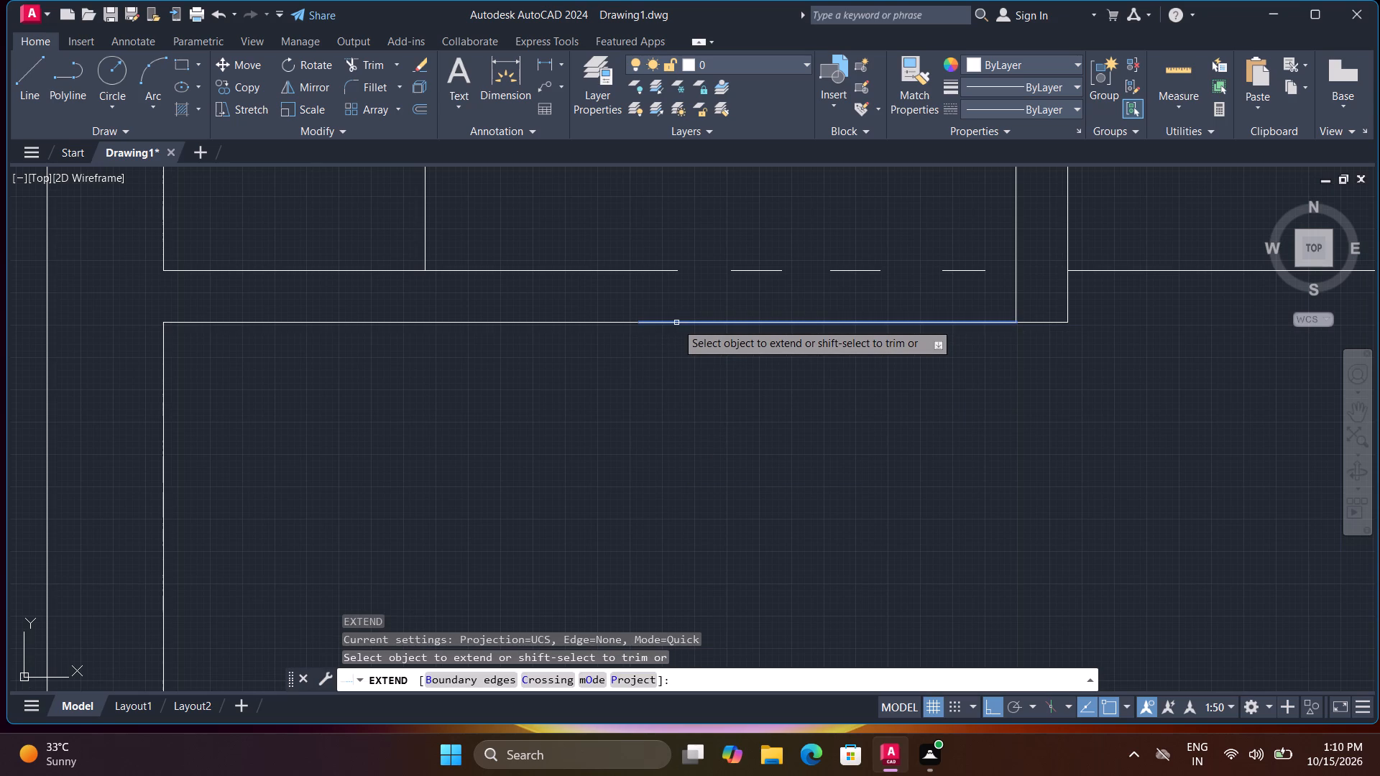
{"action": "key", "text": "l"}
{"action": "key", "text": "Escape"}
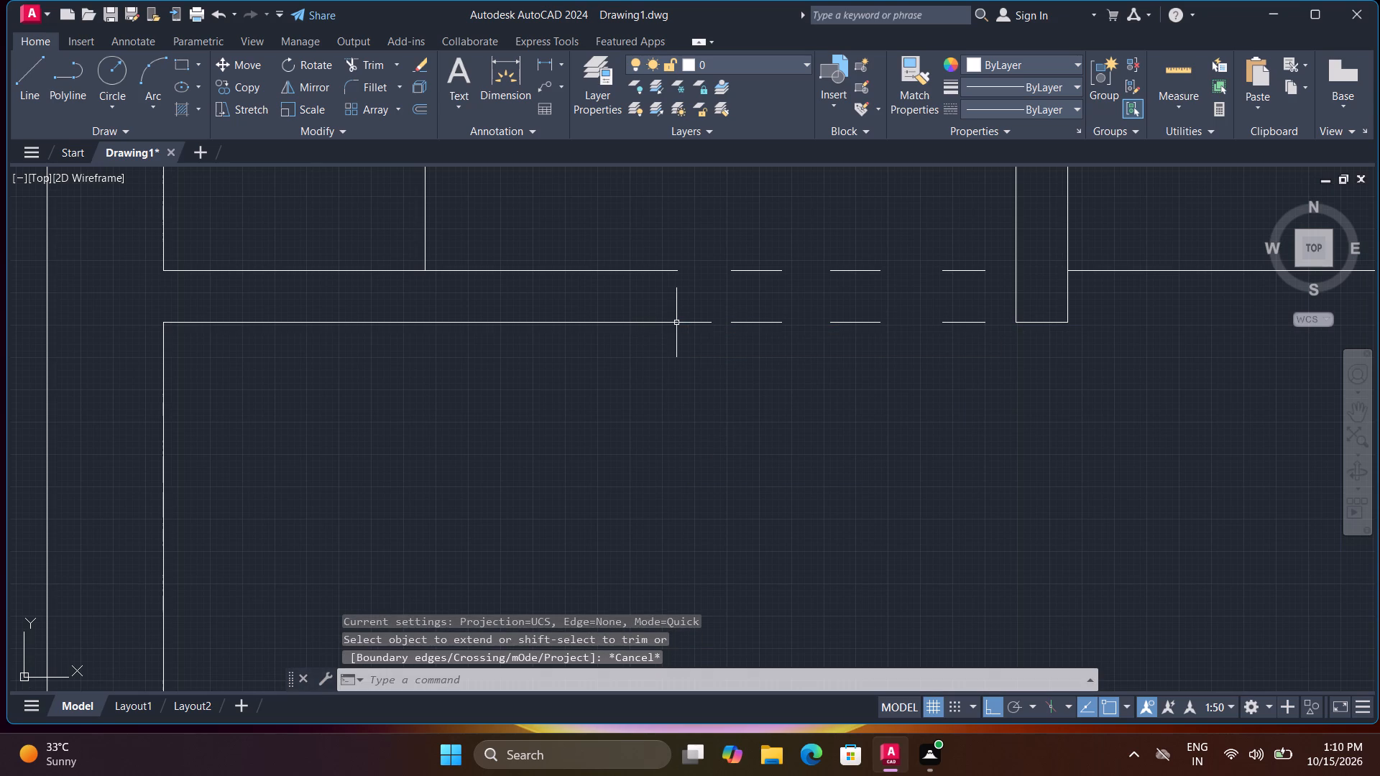
Draw a short vertical line closing off the end of the kitchen wall beside the dashed opening.
{"action": "type", "text": "l"}
{"action": "key", "text": "space"}
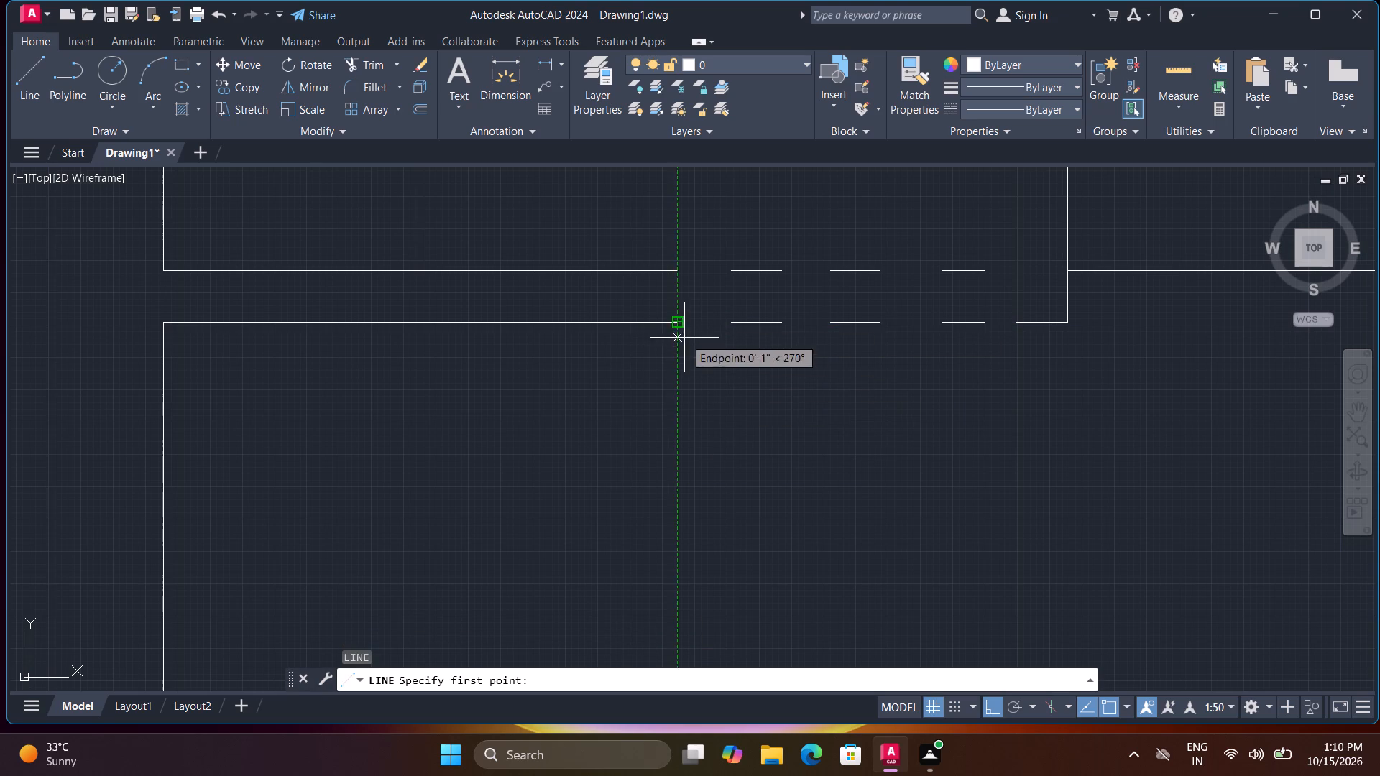
{"action": "left_click", "coordinate": [678, 322]}
{"action": "left_click", "coordinate": [679, 272]}
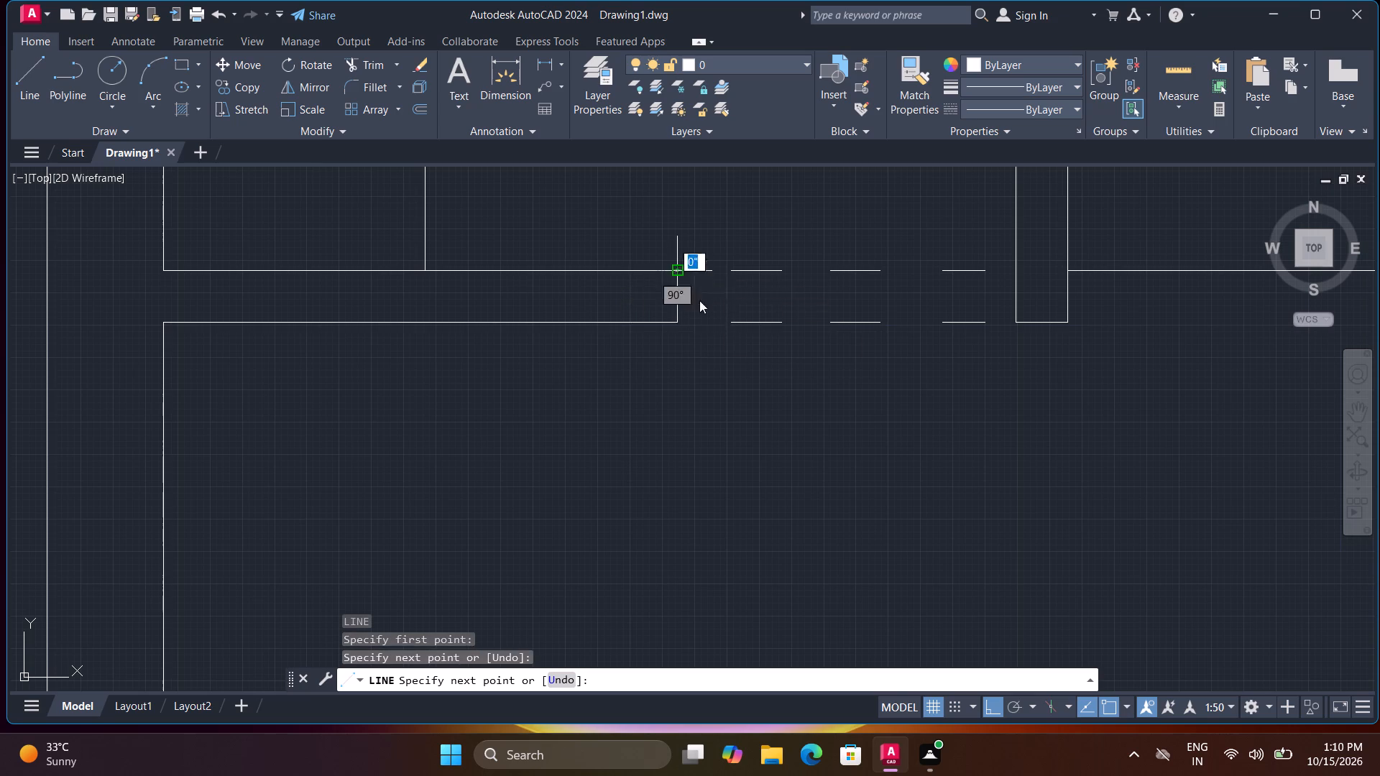
{"action": "key", "text": "space"}
Draw a vertical line from the lower bedroom wall's corner beside the door down through the bottom room, past the outer wall.
{"action": "scroll", "coordinate": [842, 466], "scroll_direction": "down", "scroll_amount": 2}
{"action": "key", "text": "grave"}
{"action": "scroll", "coordinate": [862, 481], "scroll_direction": "down", "scroll_amount": 2}
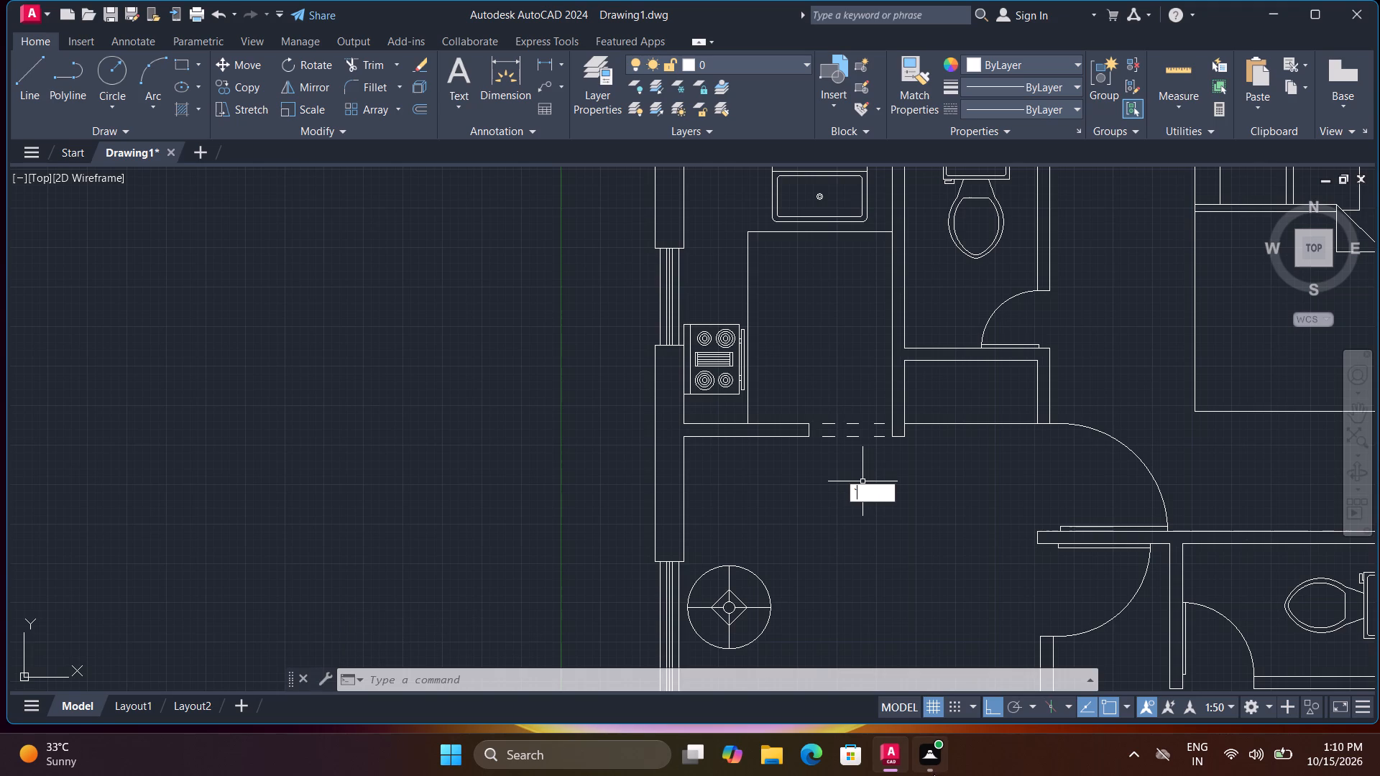
{"action": "scroll", "coordinate": [822, 486], "scroll_direction": "down", "scroll_amount": 1}
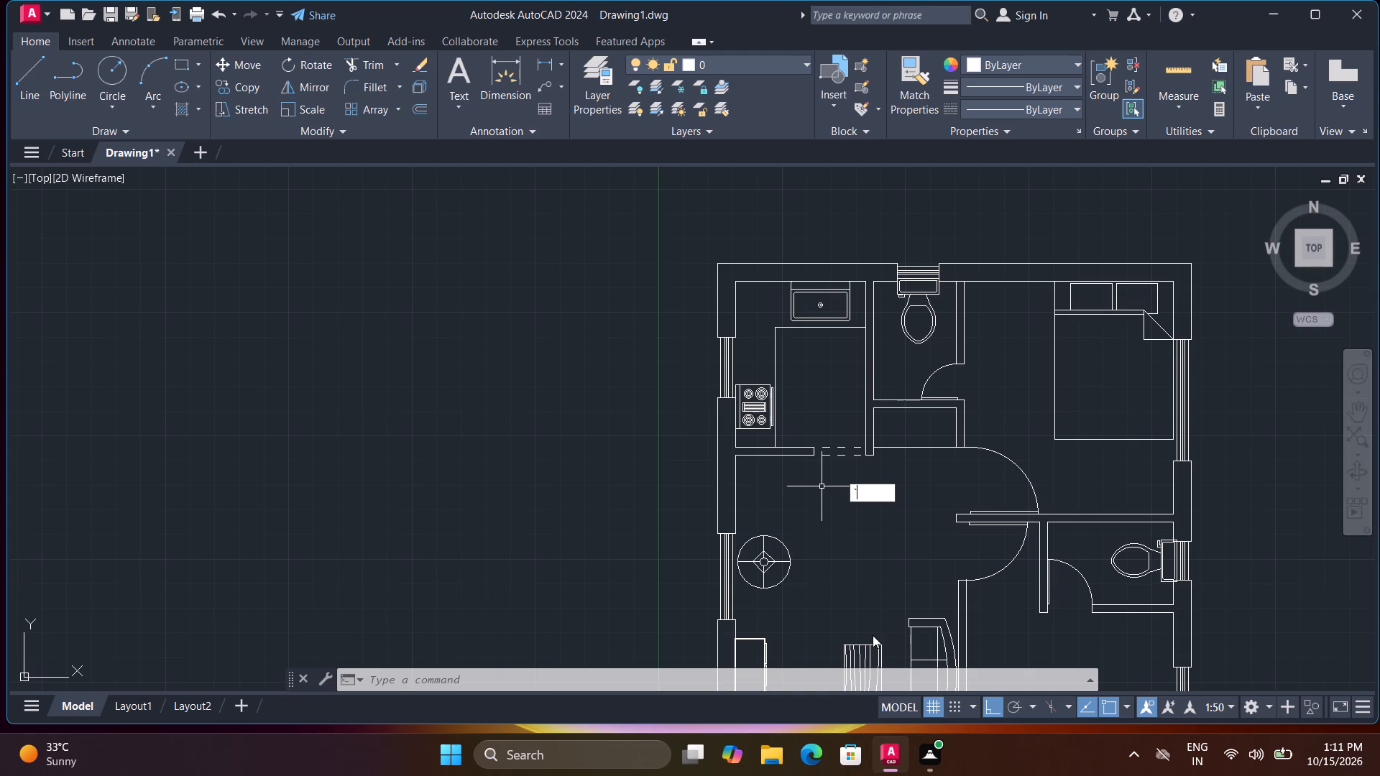
{"action": "key", "text": "Escape"}
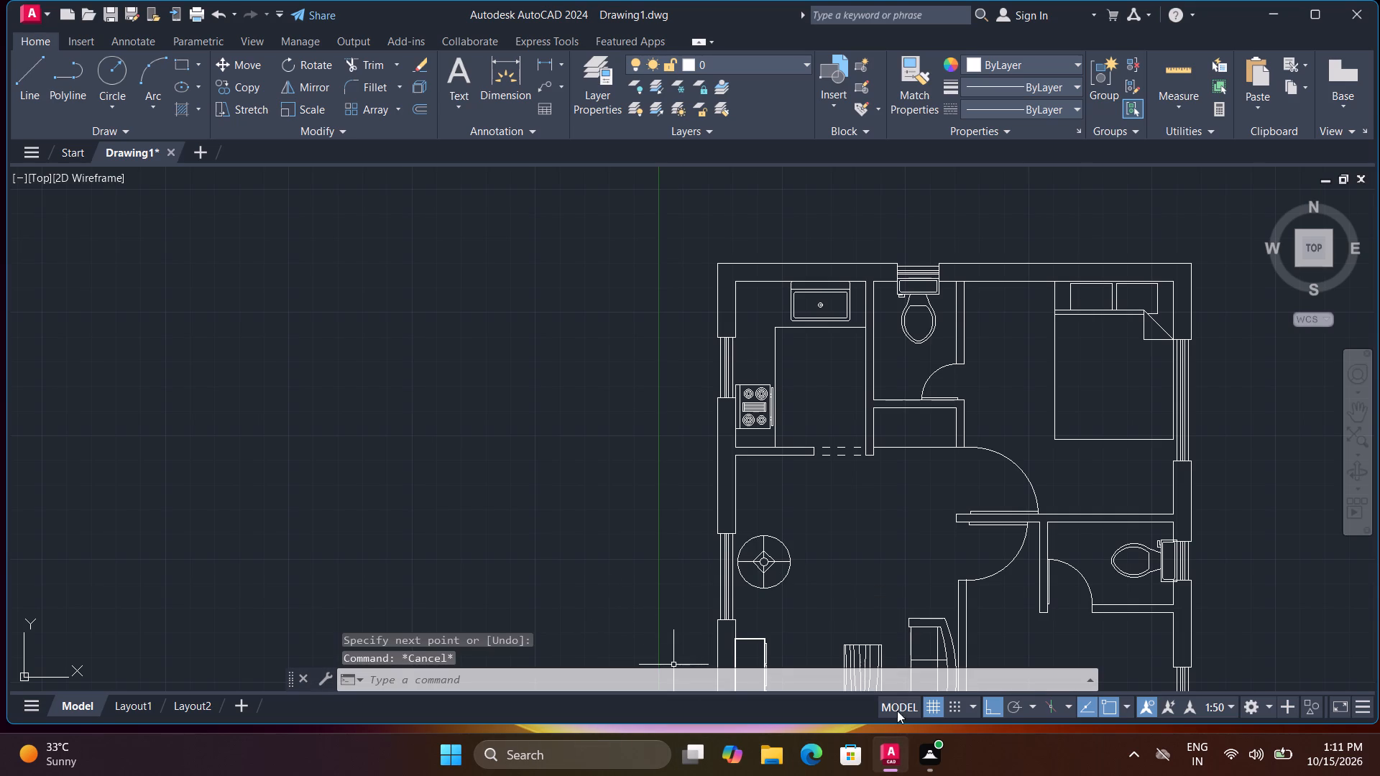
{"action": "middle_click_drag", "start_coordinate": [917, 504], "coordinate": [690, 188]}
{"action": "middle_click_drag", "start_coordinate": [821, 431], "coordinate": [774, 351]}
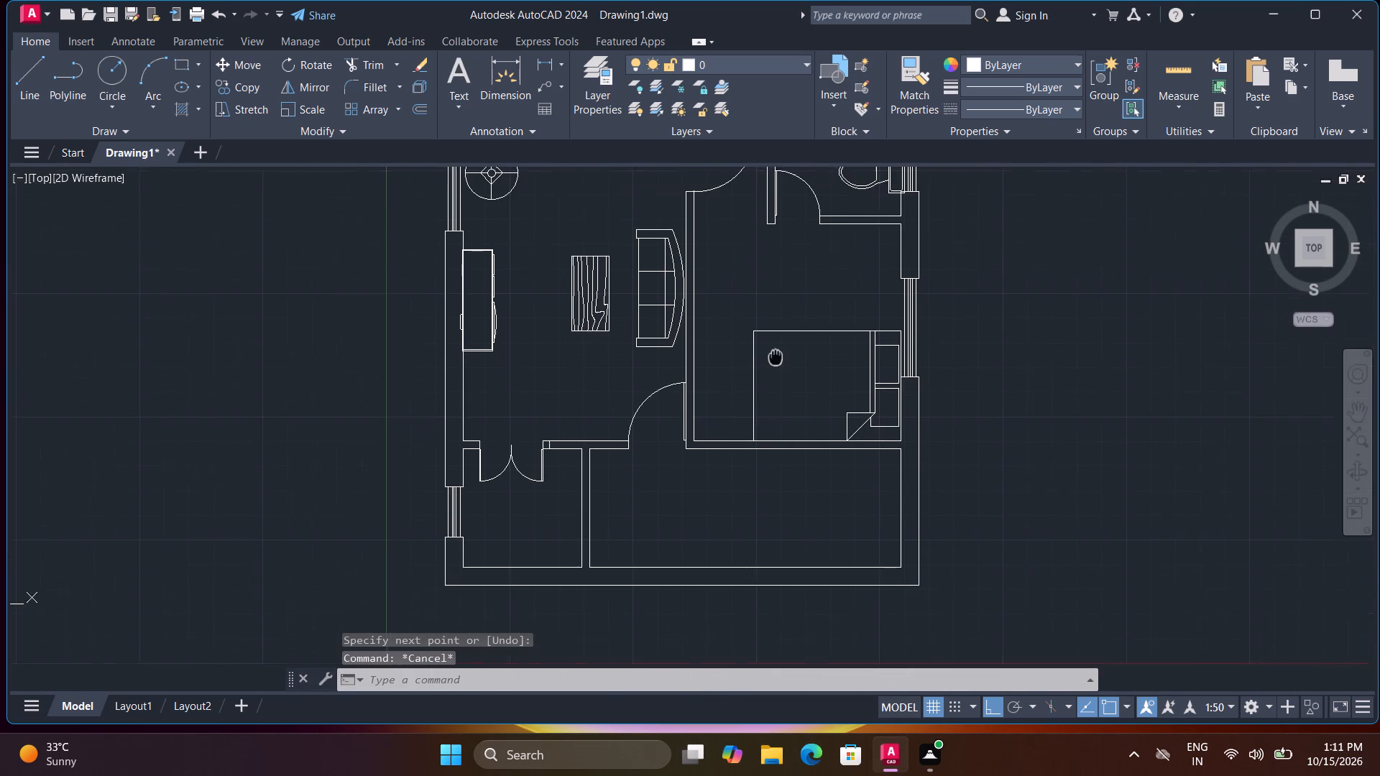
{"action": "middle_click_drag", "start_coordinate": [774, 351], "coordinate": [773, 347]}
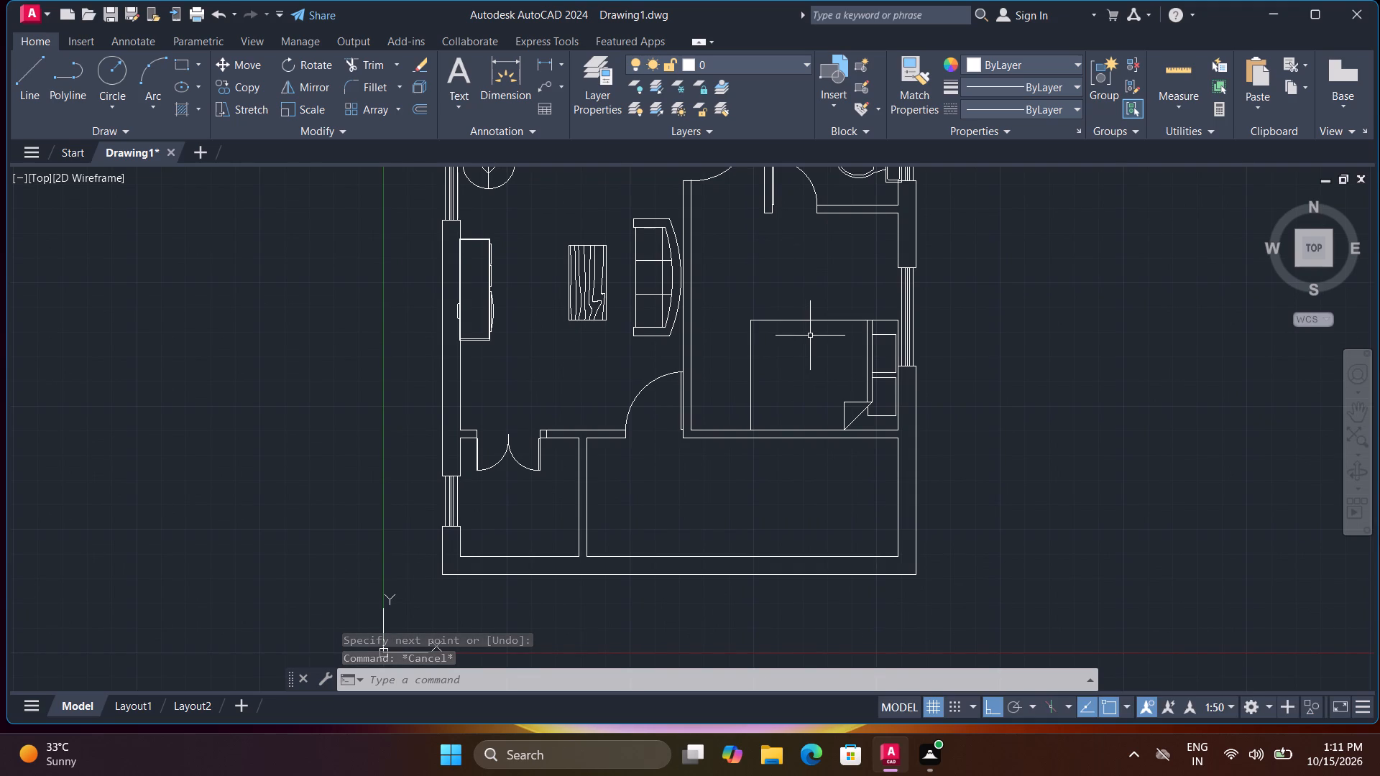
{"action": "type", "text": "l"}
{"action": "key", "text": "space"}
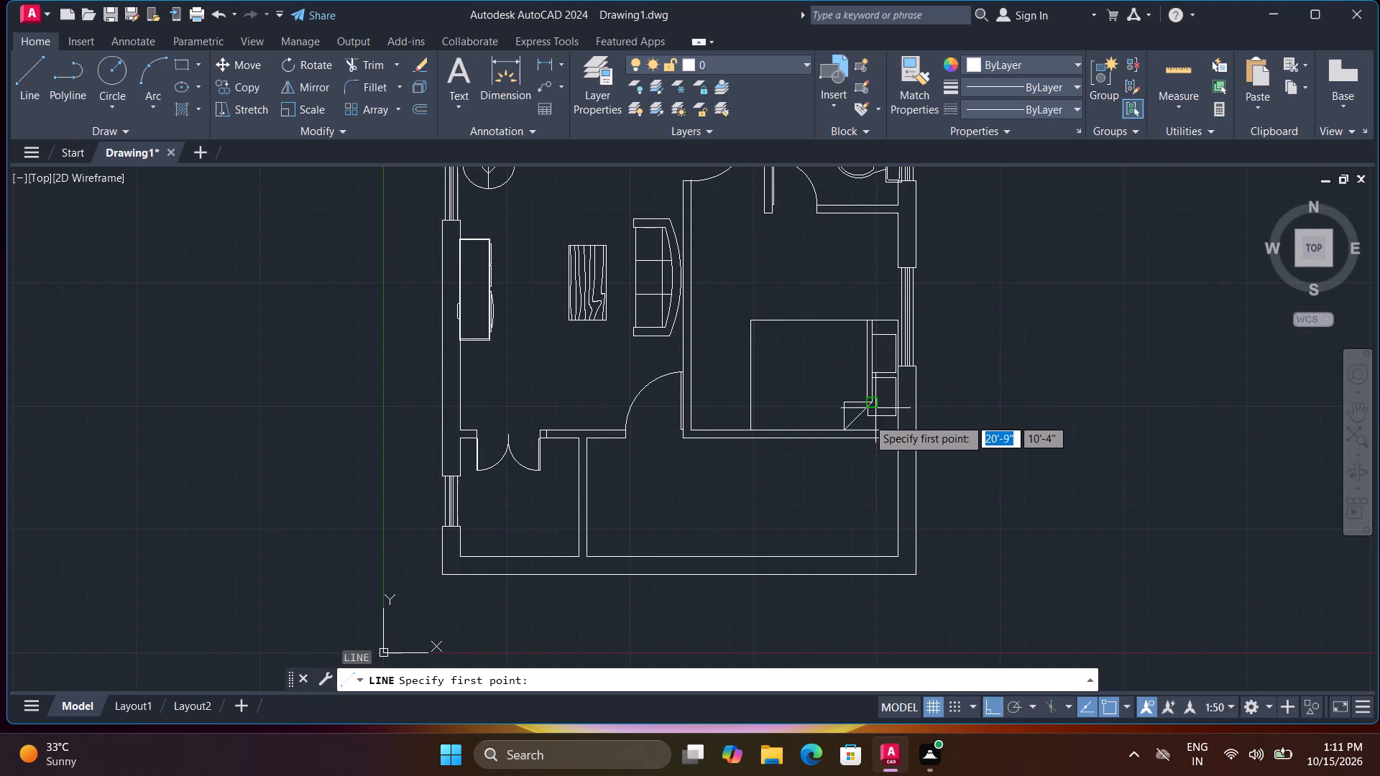
{"action": "left_click", "coordinate": [683, 438]}
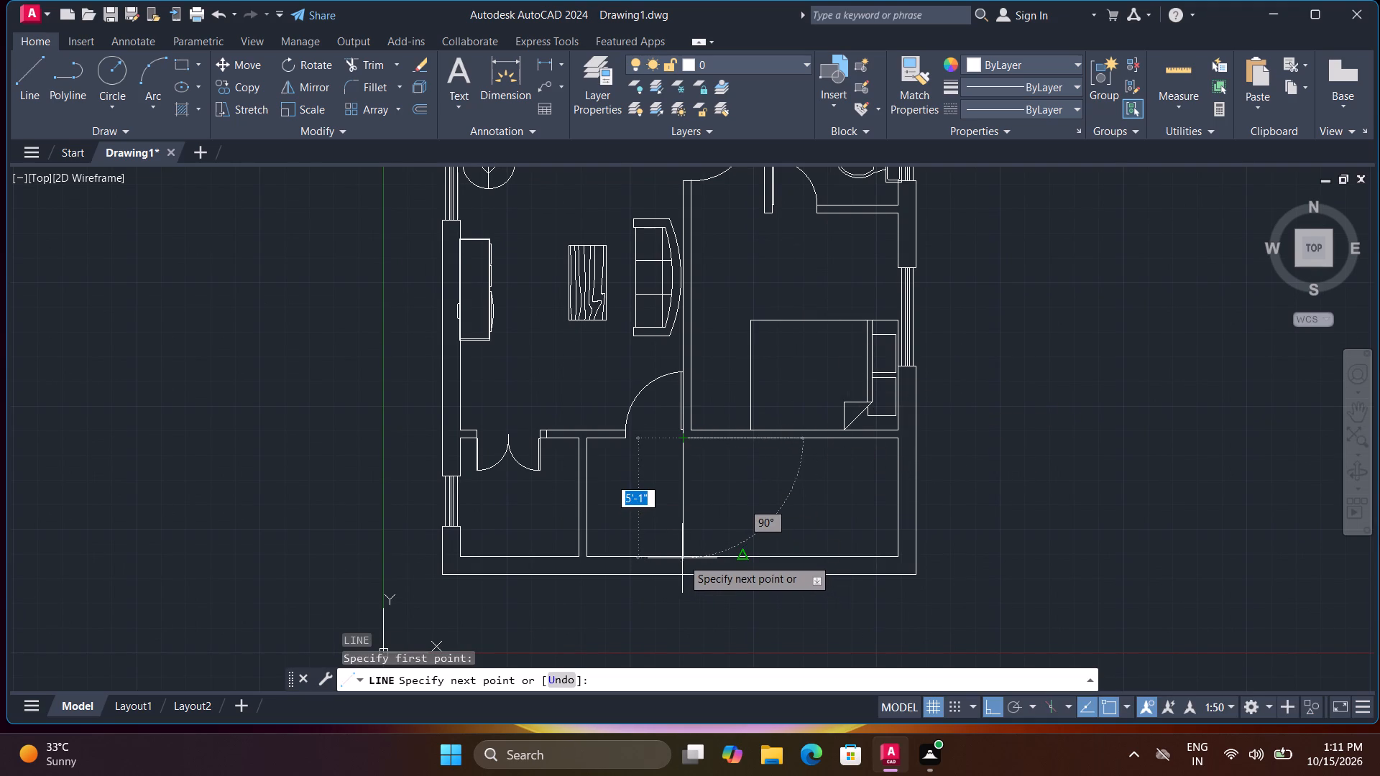
{"action": "left_click", "coordinate": [691, 607]}
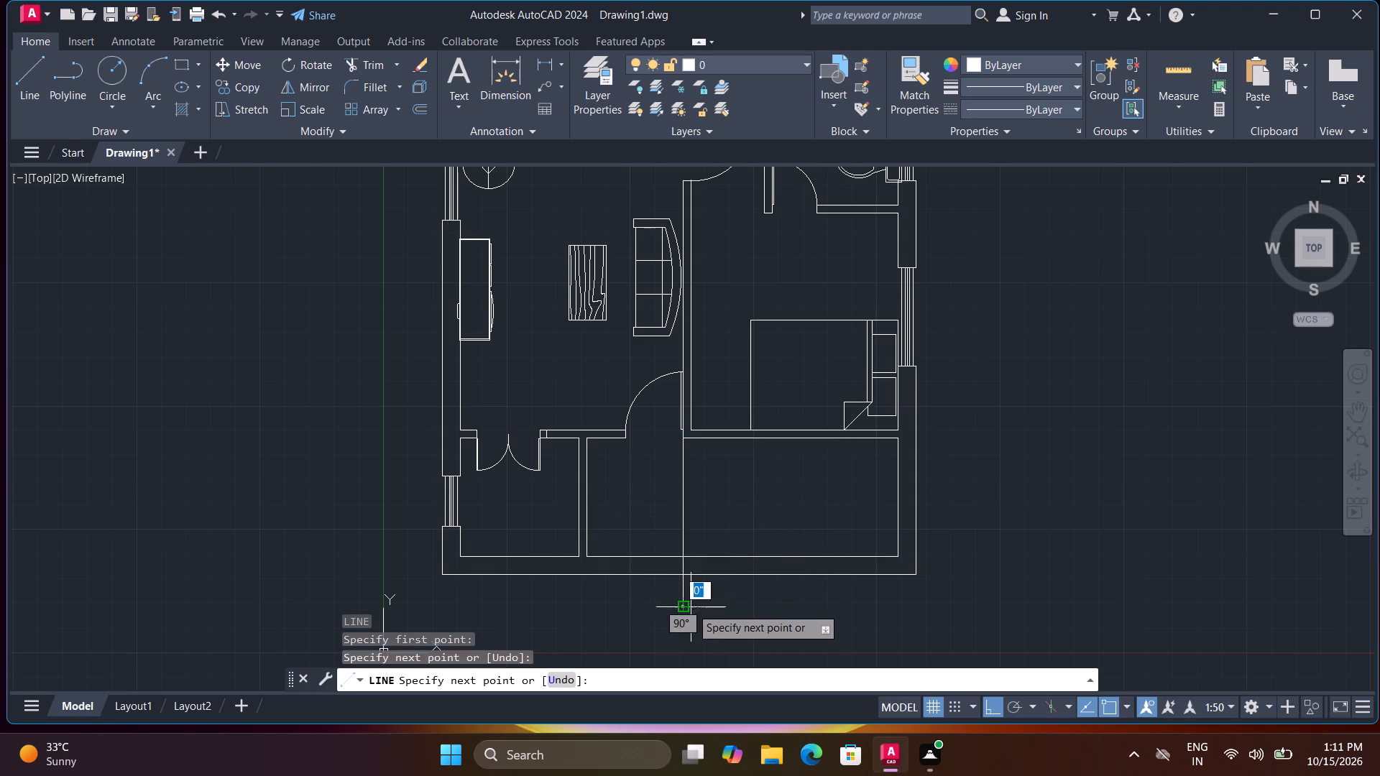
{"action": "key", "text": "Escape"}
Trim off the part of the bottom room's new vertical line that extends below the room's inner wall line.
{"action": "type", "text": "tr"}
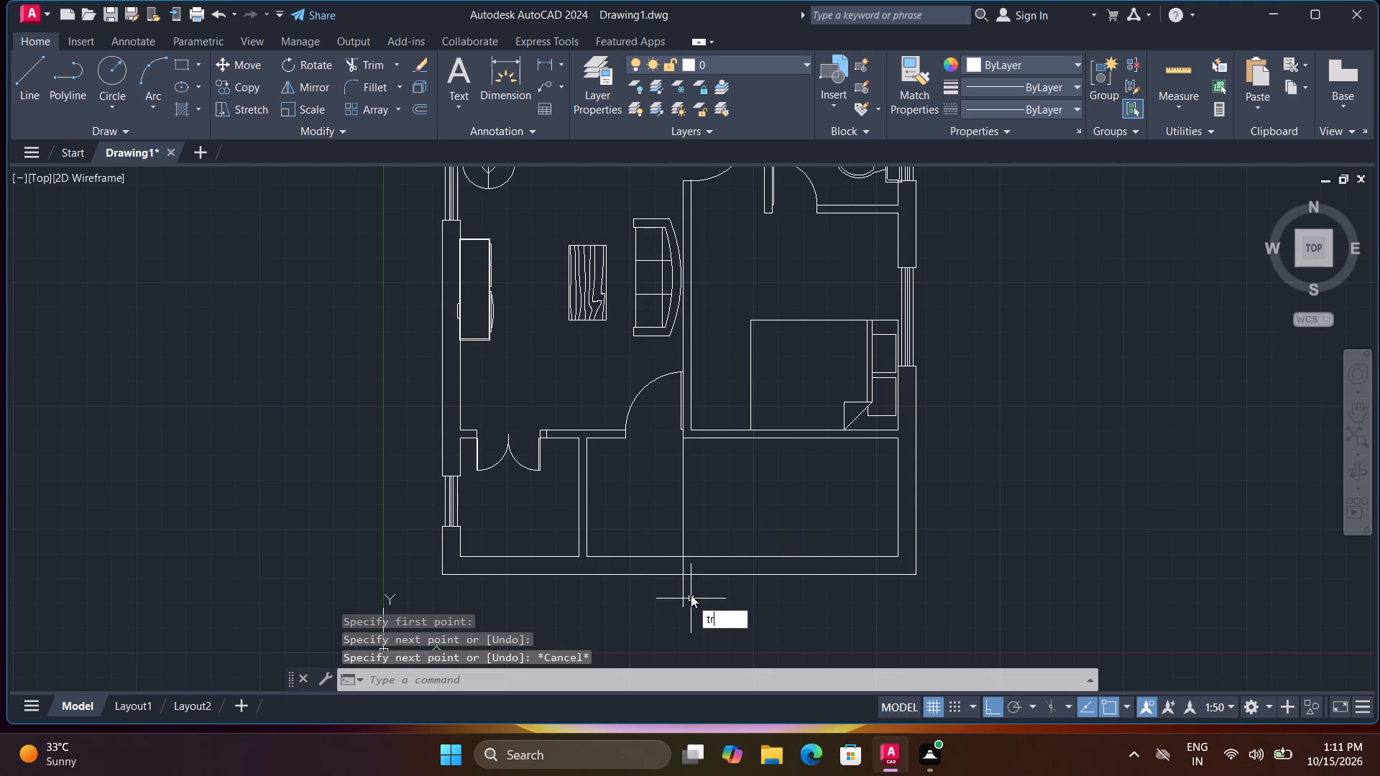
{"action": "key", "text": "space"}
{"action": "left_click", "coordinate": [681, 569]}
{"action": "left_click", "coordinate": [684, 589]}
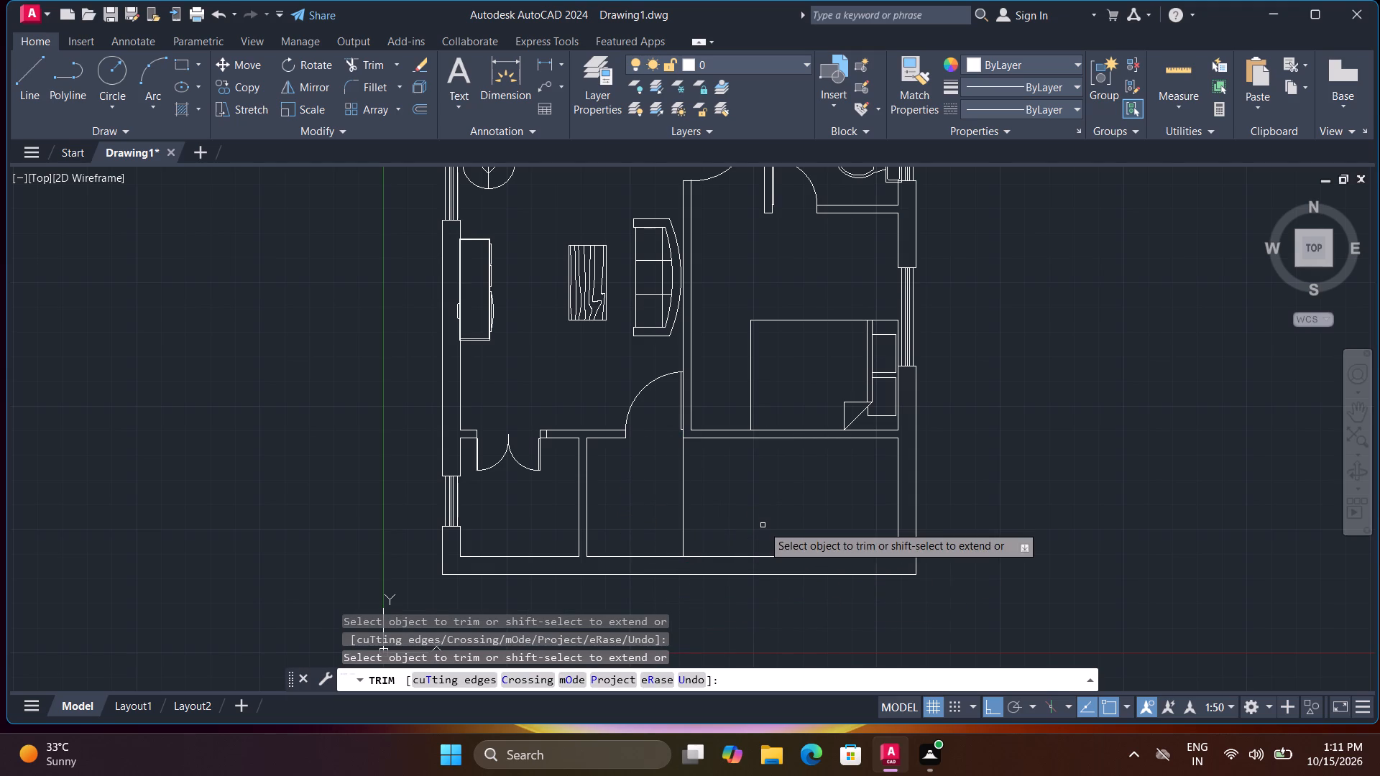
{"action": "key", "text": "Escape"}
Draw a horizontal line about 7' long across the bottom room, starting from the midpoint of the vertical dividing line.
{"action": "scroll", "coordinate": [734, 489], "scroll_direction": "up", "scroll_amount": 2}
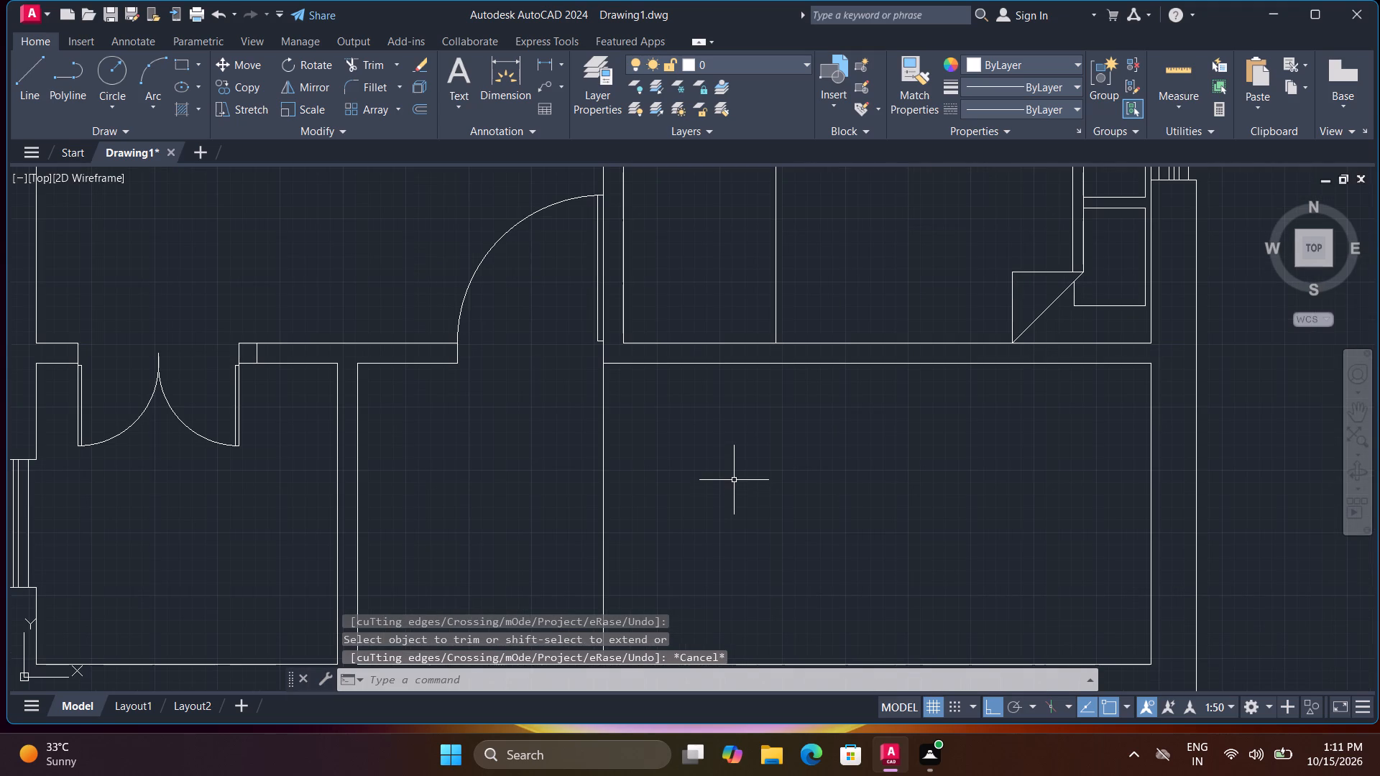
{"action": "scroll", "coordinate": [734, 480], "scroll_direction": "down", "scroll_amount": 1}
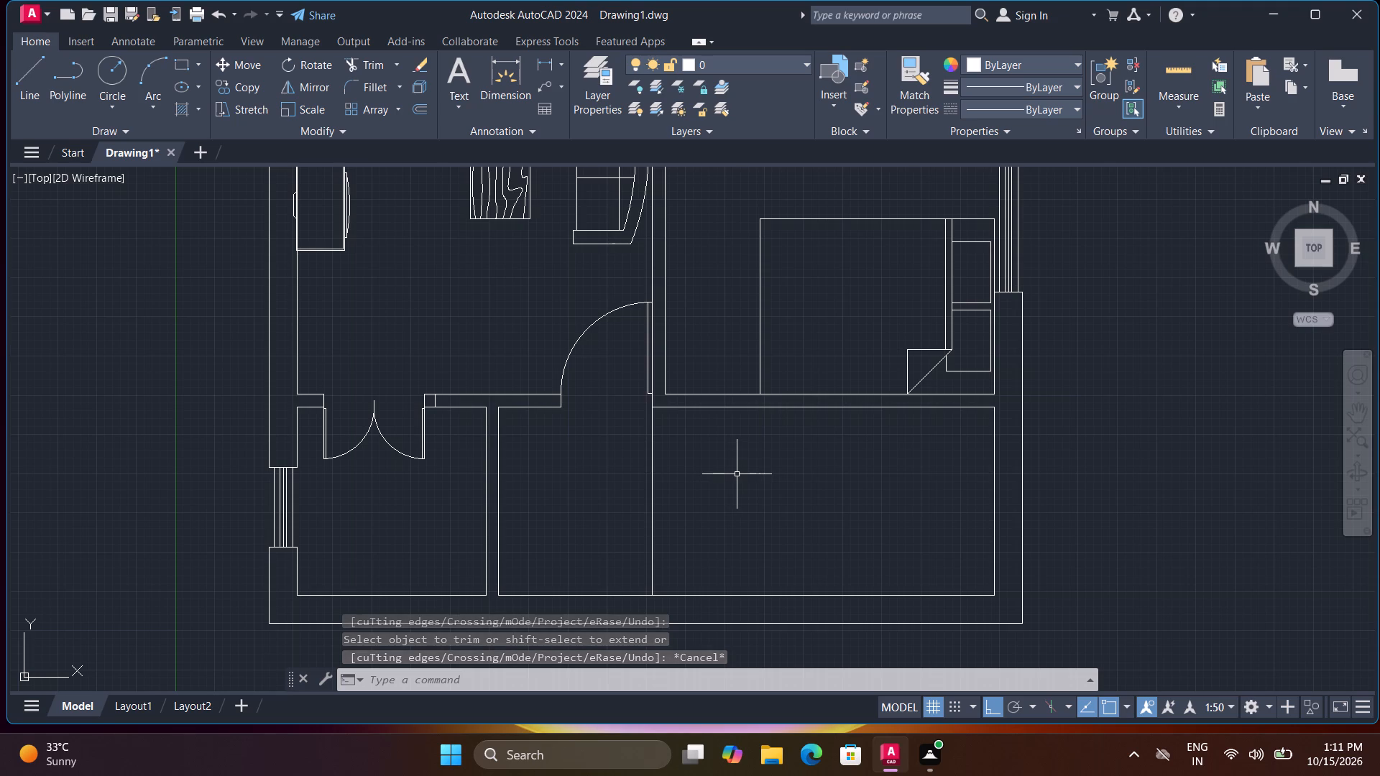
{"action": "left_click", "coordinate": [24, 69]}
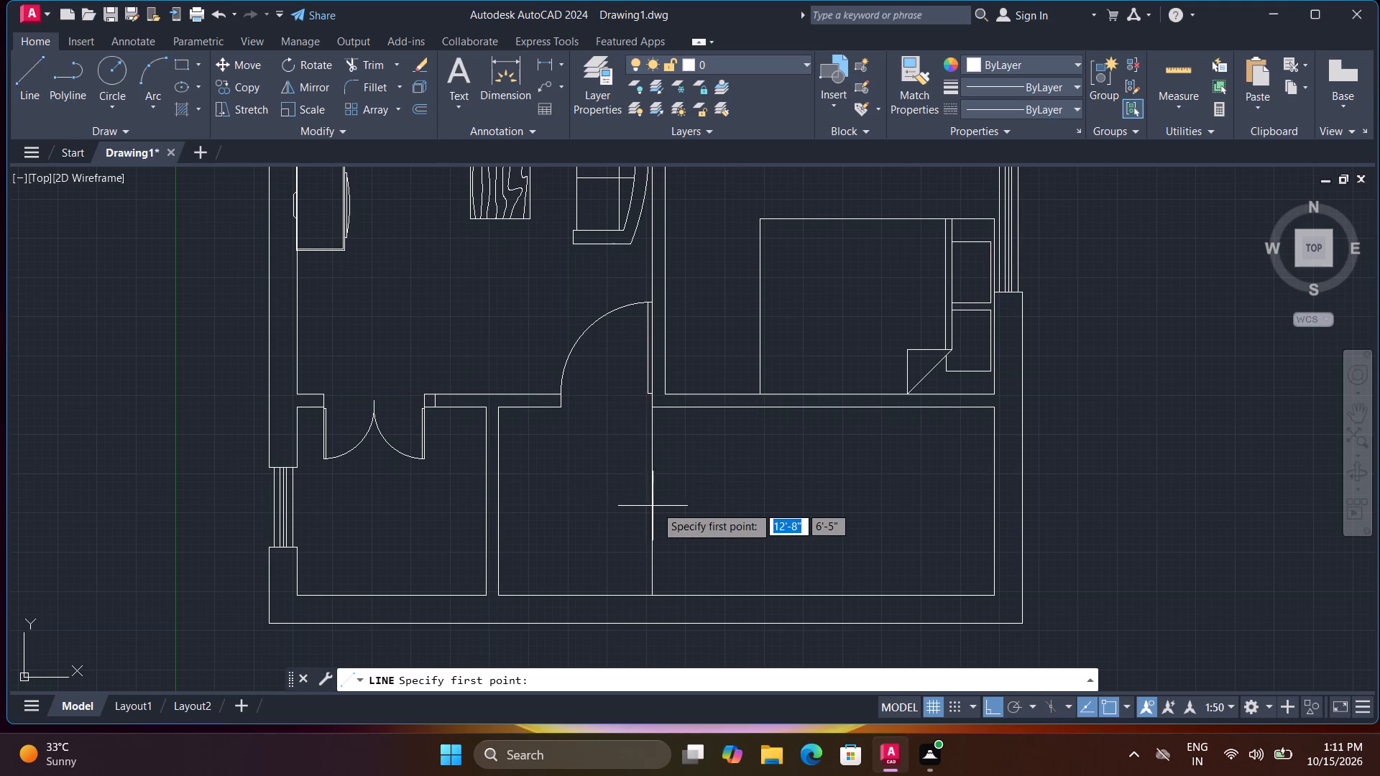
{"action": "left_click", "coordinate": [648, 506]}
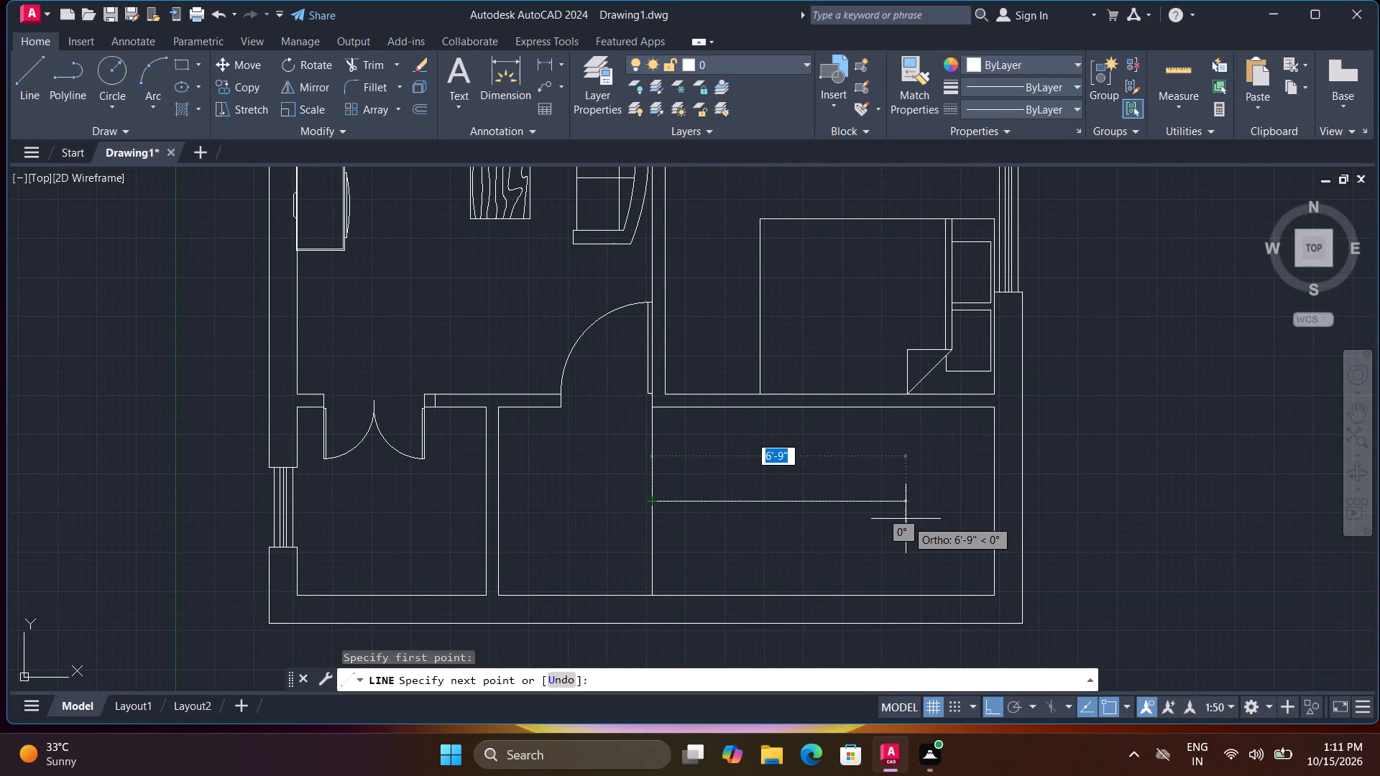
{"action": "left_click", "coordinate": [918, 511]}
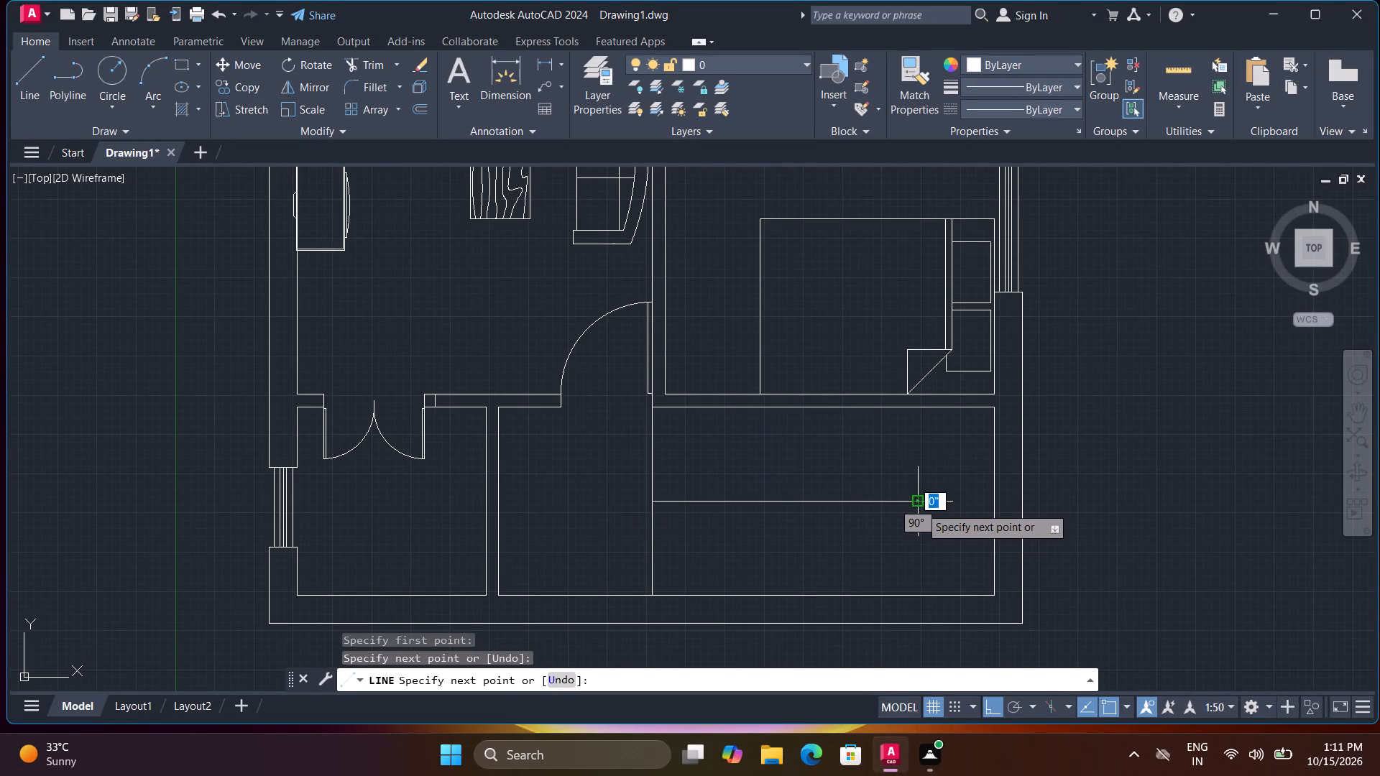
{"action": "key", "text": "Escape"}
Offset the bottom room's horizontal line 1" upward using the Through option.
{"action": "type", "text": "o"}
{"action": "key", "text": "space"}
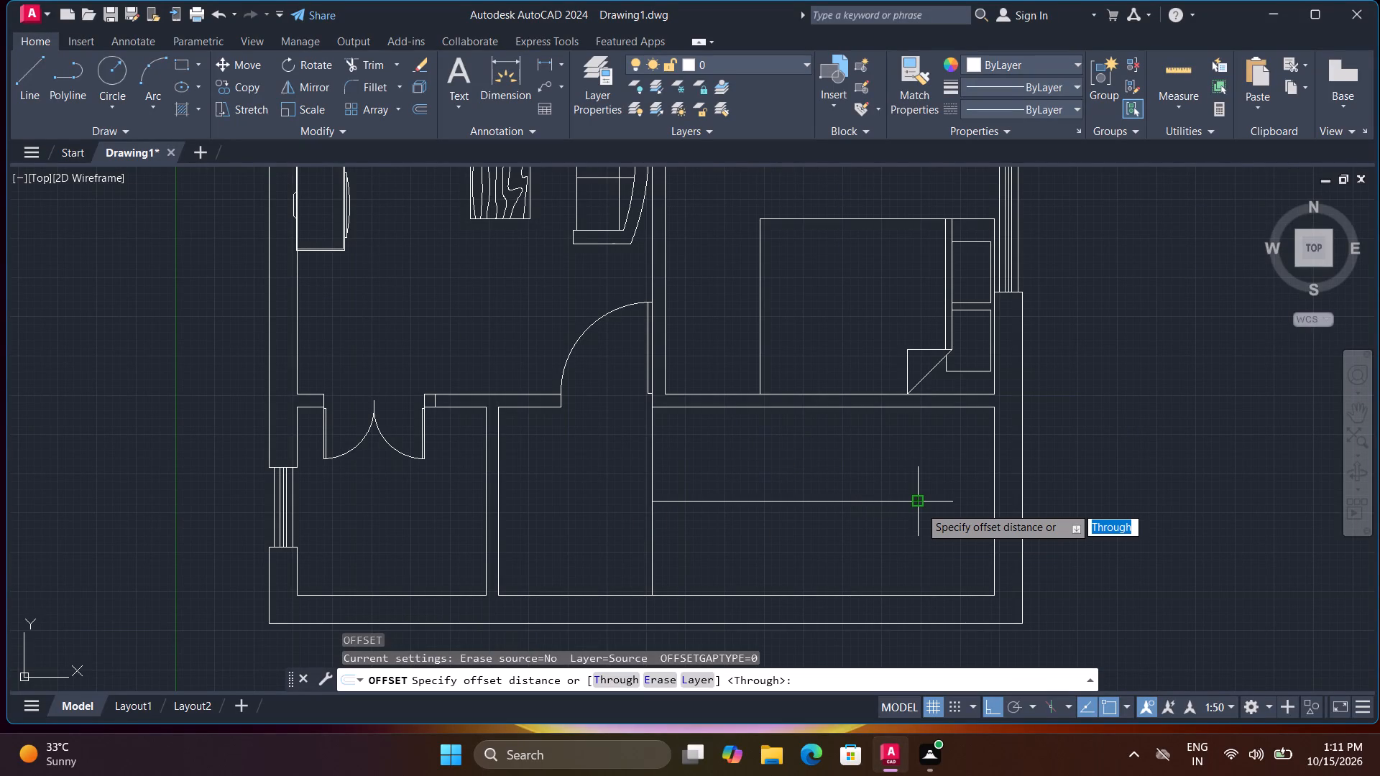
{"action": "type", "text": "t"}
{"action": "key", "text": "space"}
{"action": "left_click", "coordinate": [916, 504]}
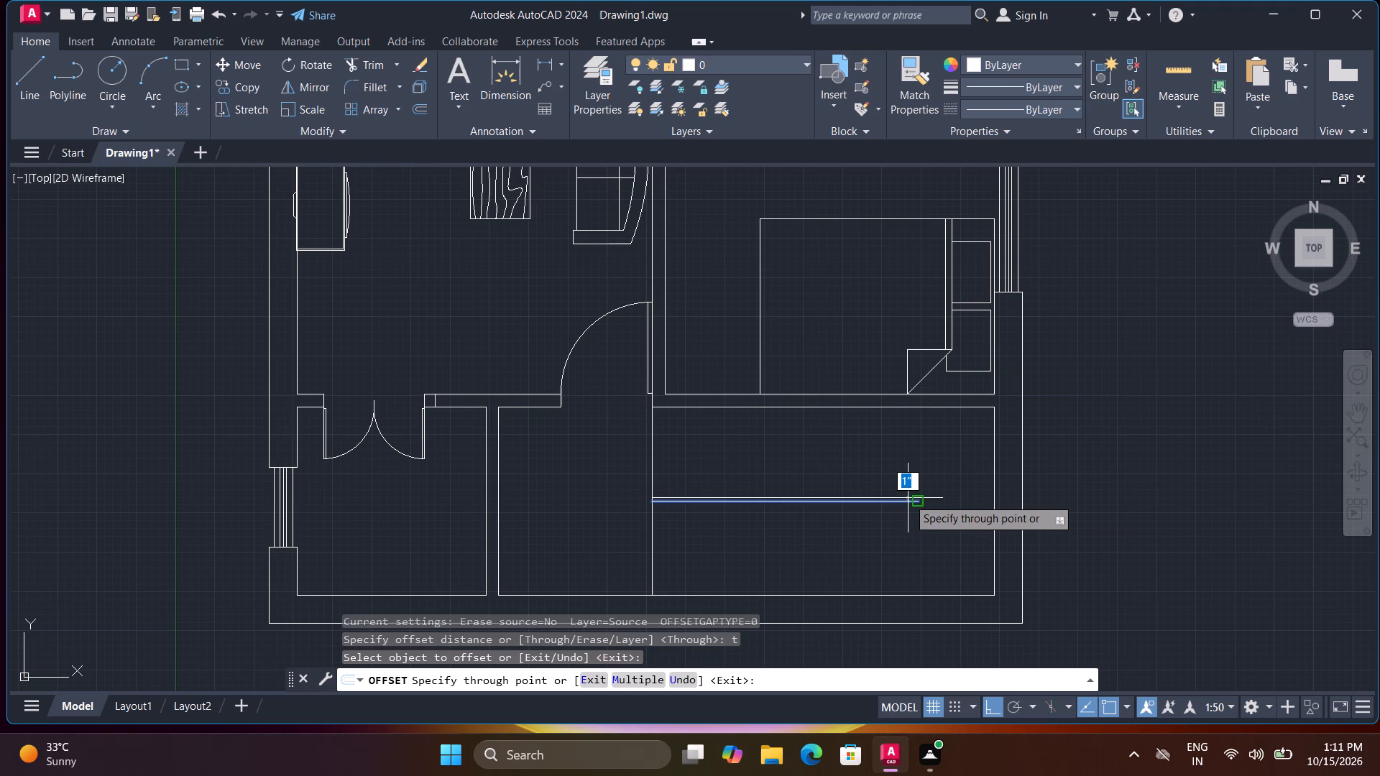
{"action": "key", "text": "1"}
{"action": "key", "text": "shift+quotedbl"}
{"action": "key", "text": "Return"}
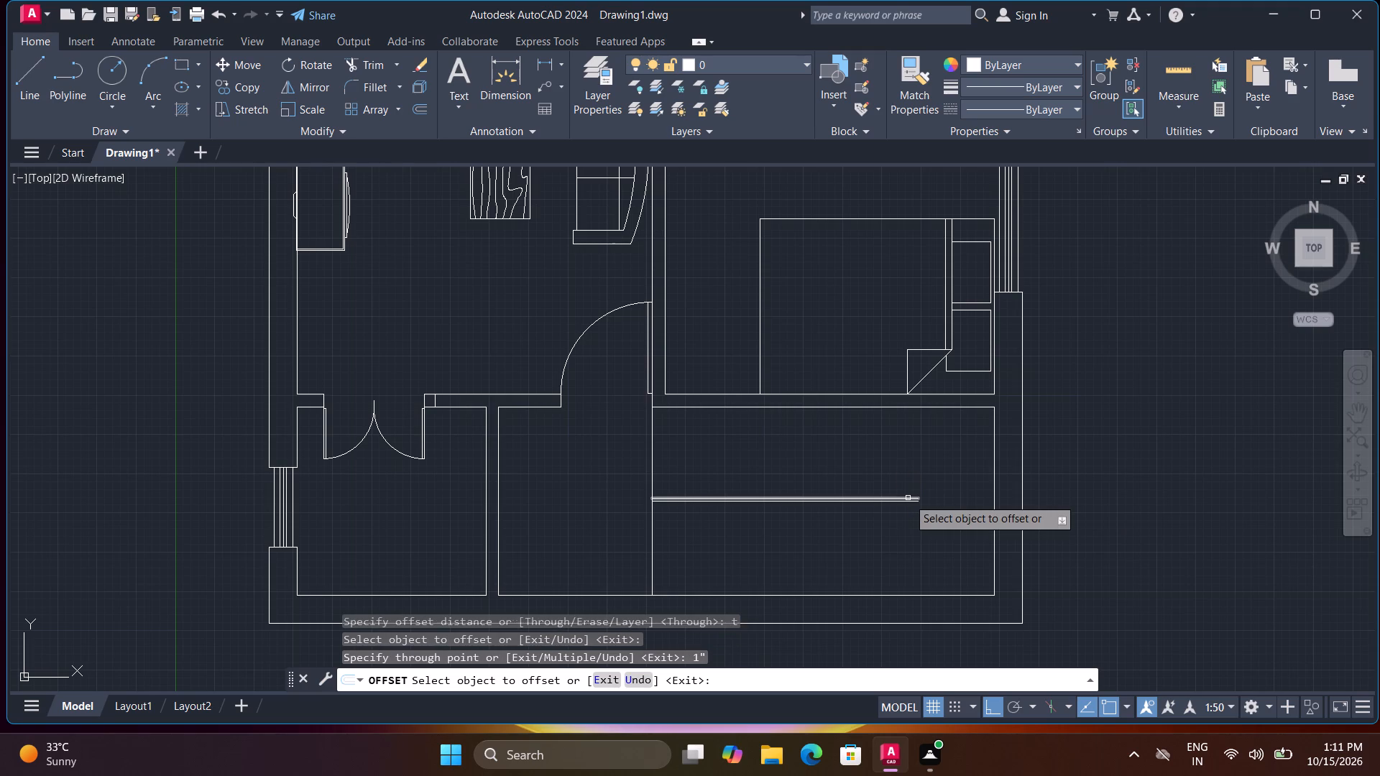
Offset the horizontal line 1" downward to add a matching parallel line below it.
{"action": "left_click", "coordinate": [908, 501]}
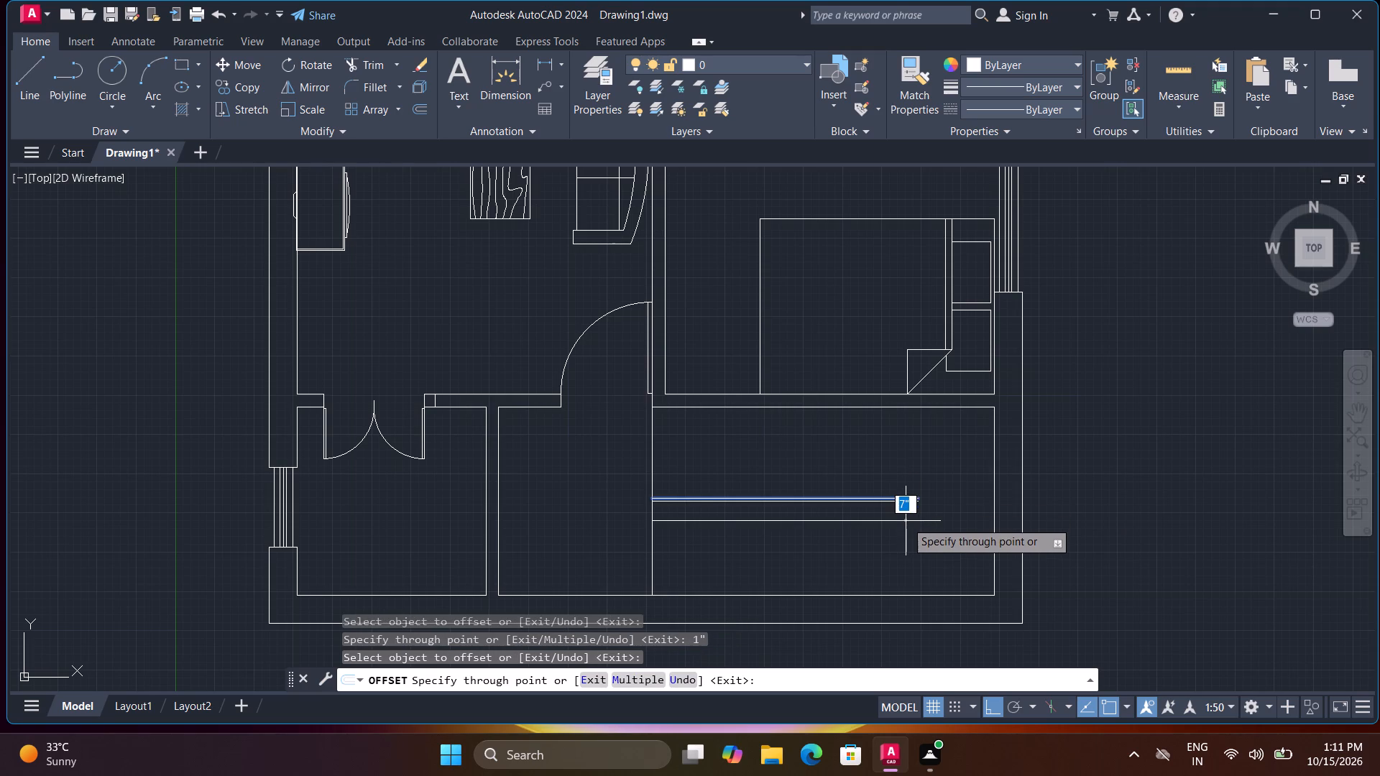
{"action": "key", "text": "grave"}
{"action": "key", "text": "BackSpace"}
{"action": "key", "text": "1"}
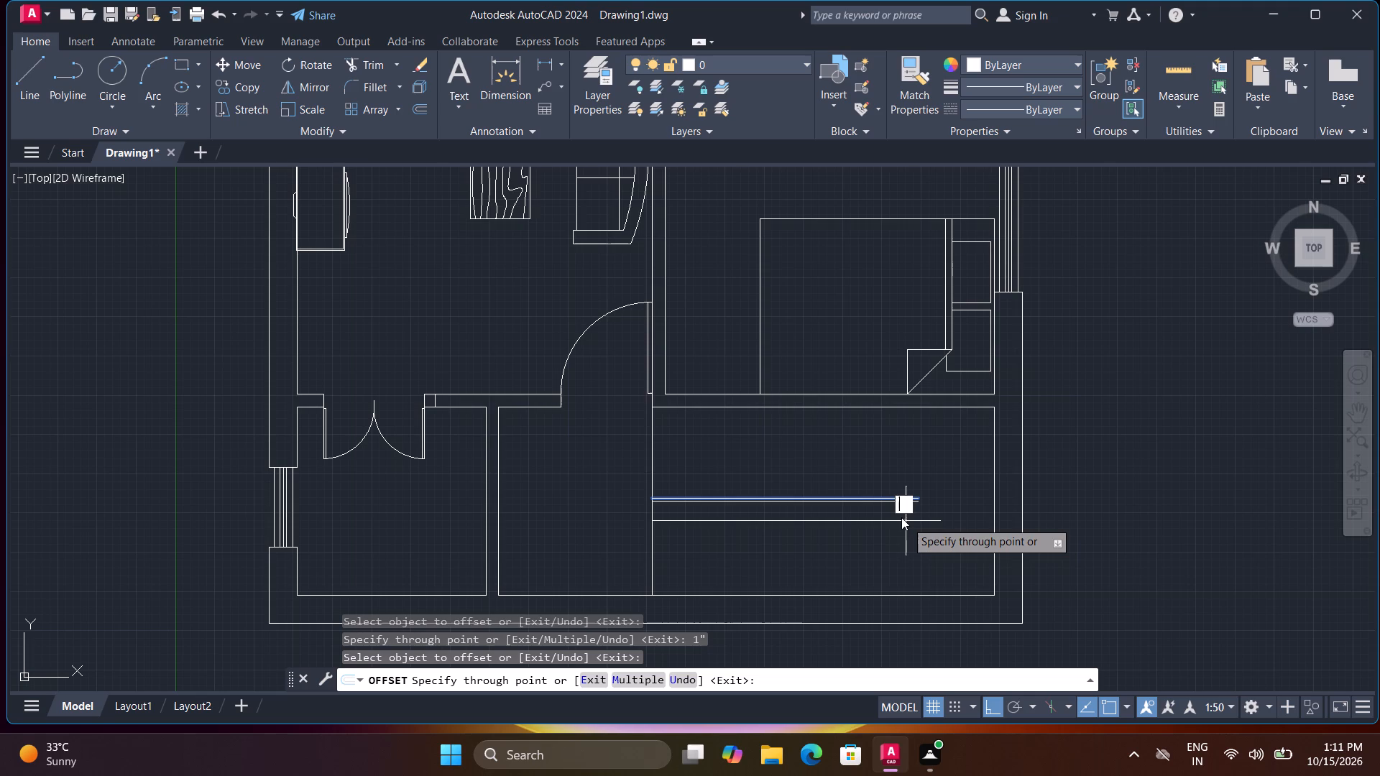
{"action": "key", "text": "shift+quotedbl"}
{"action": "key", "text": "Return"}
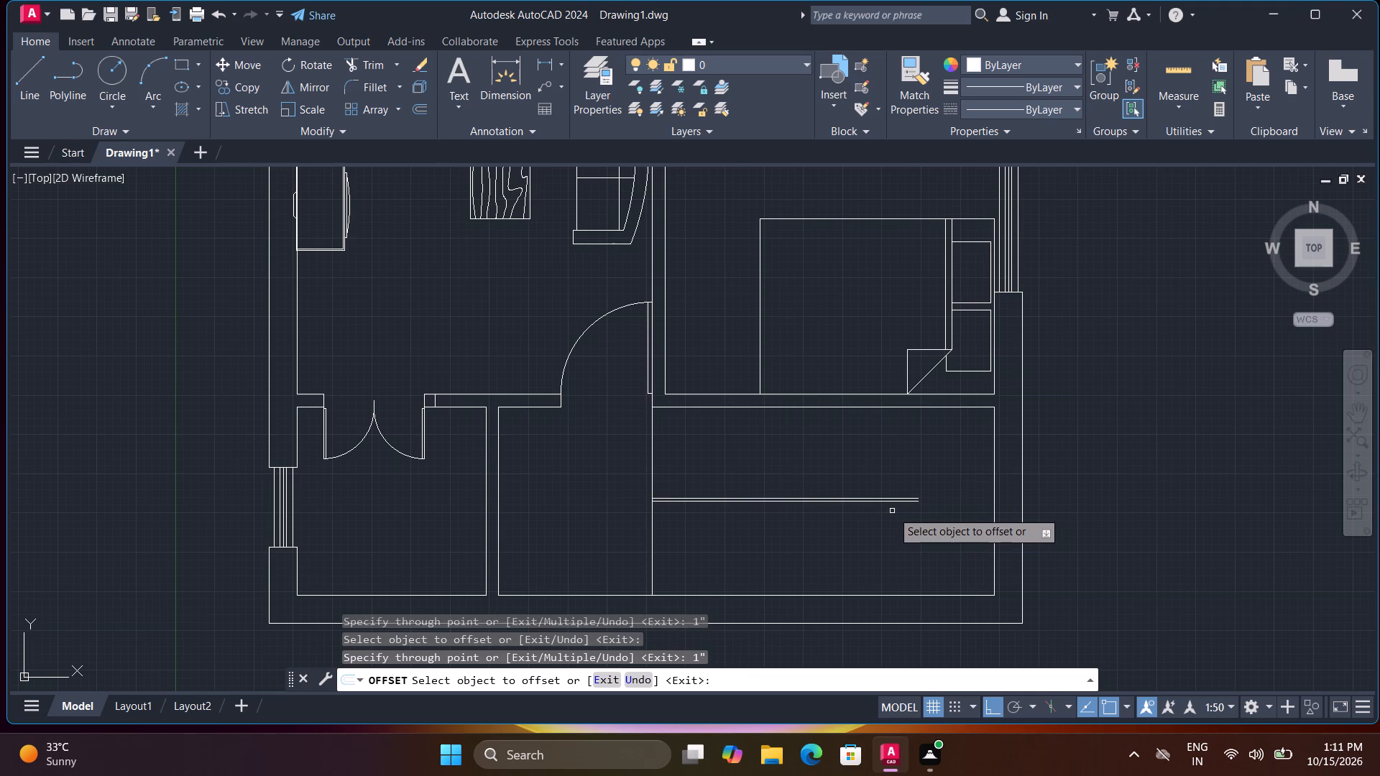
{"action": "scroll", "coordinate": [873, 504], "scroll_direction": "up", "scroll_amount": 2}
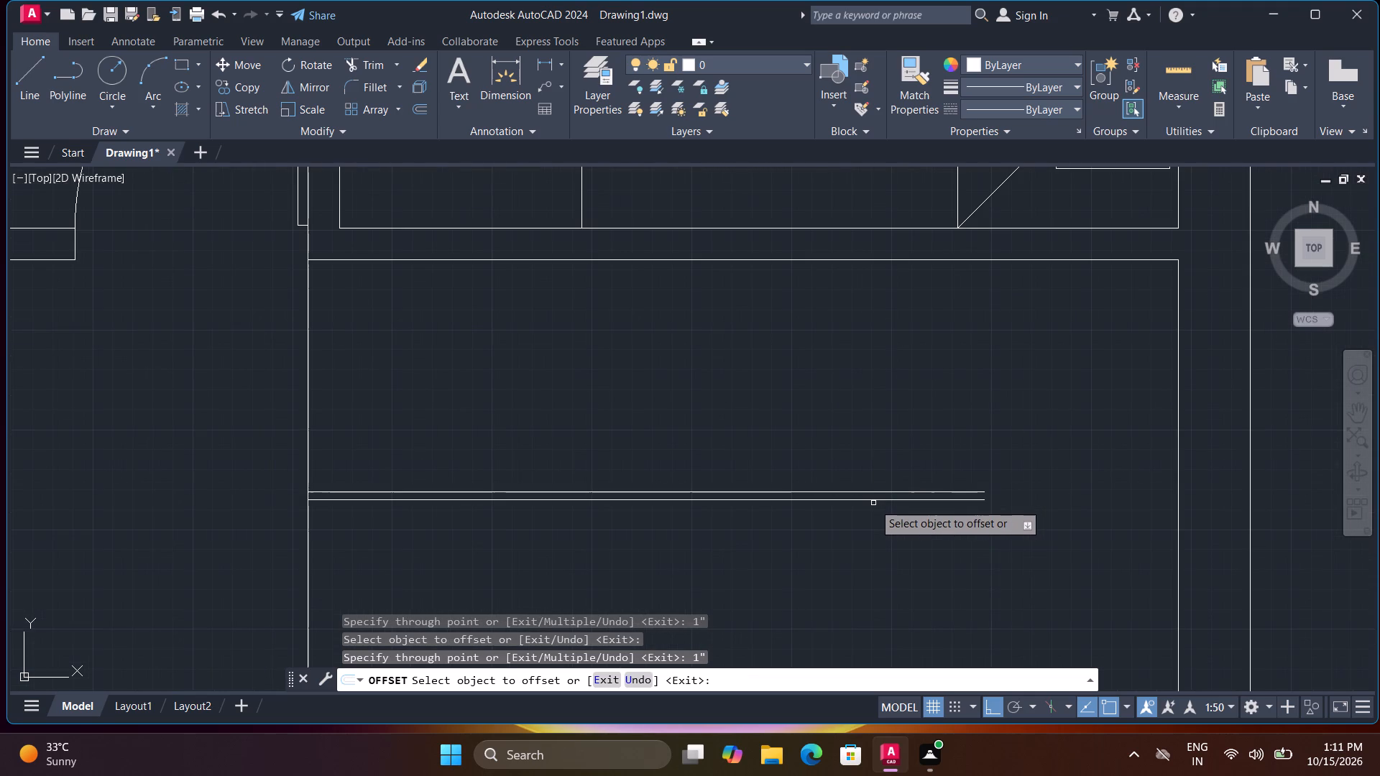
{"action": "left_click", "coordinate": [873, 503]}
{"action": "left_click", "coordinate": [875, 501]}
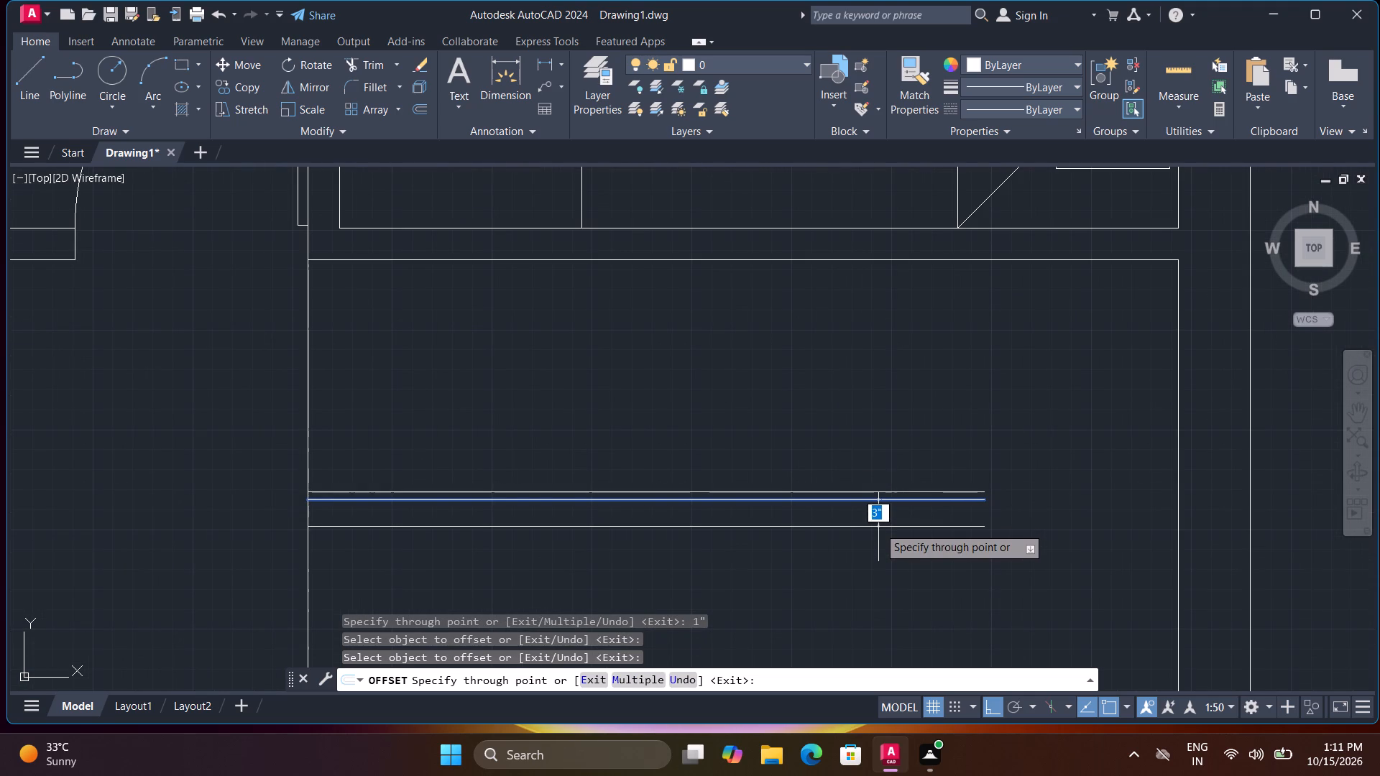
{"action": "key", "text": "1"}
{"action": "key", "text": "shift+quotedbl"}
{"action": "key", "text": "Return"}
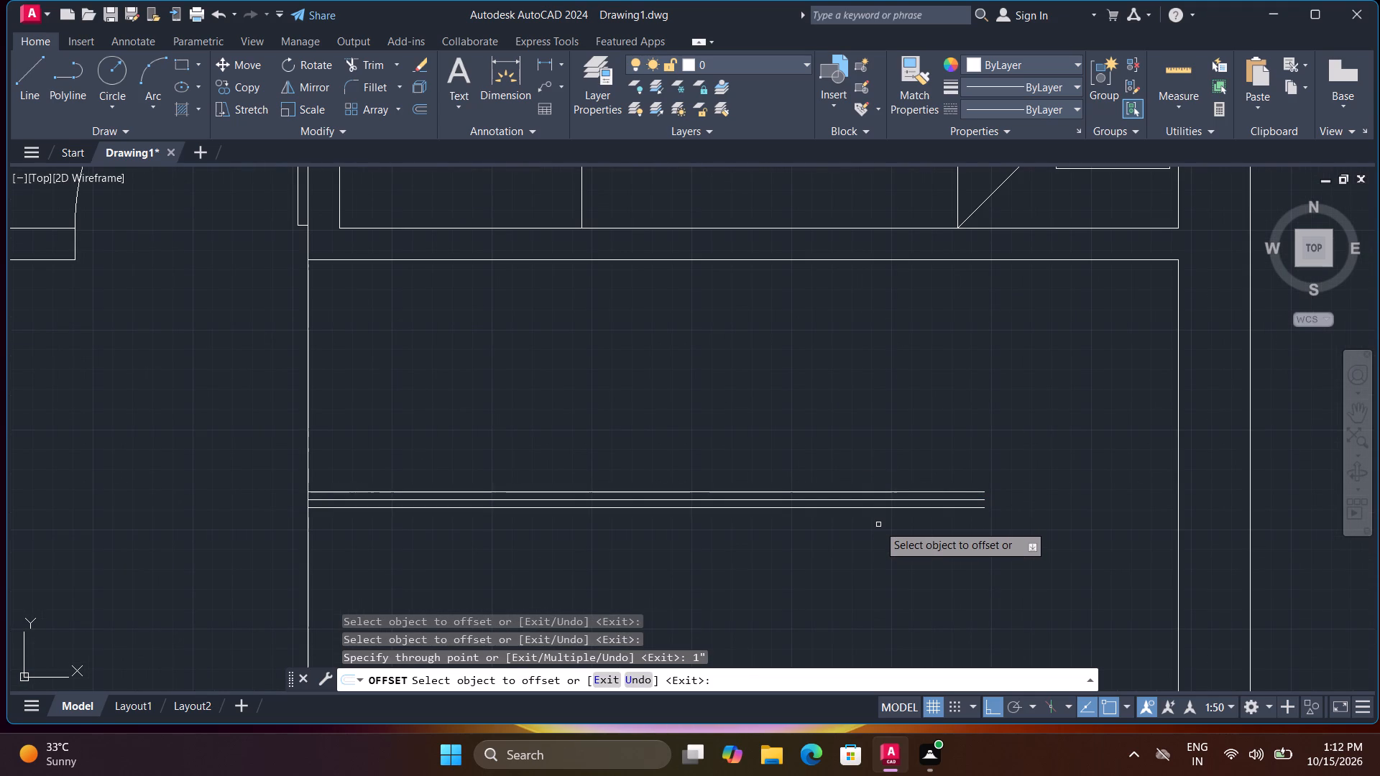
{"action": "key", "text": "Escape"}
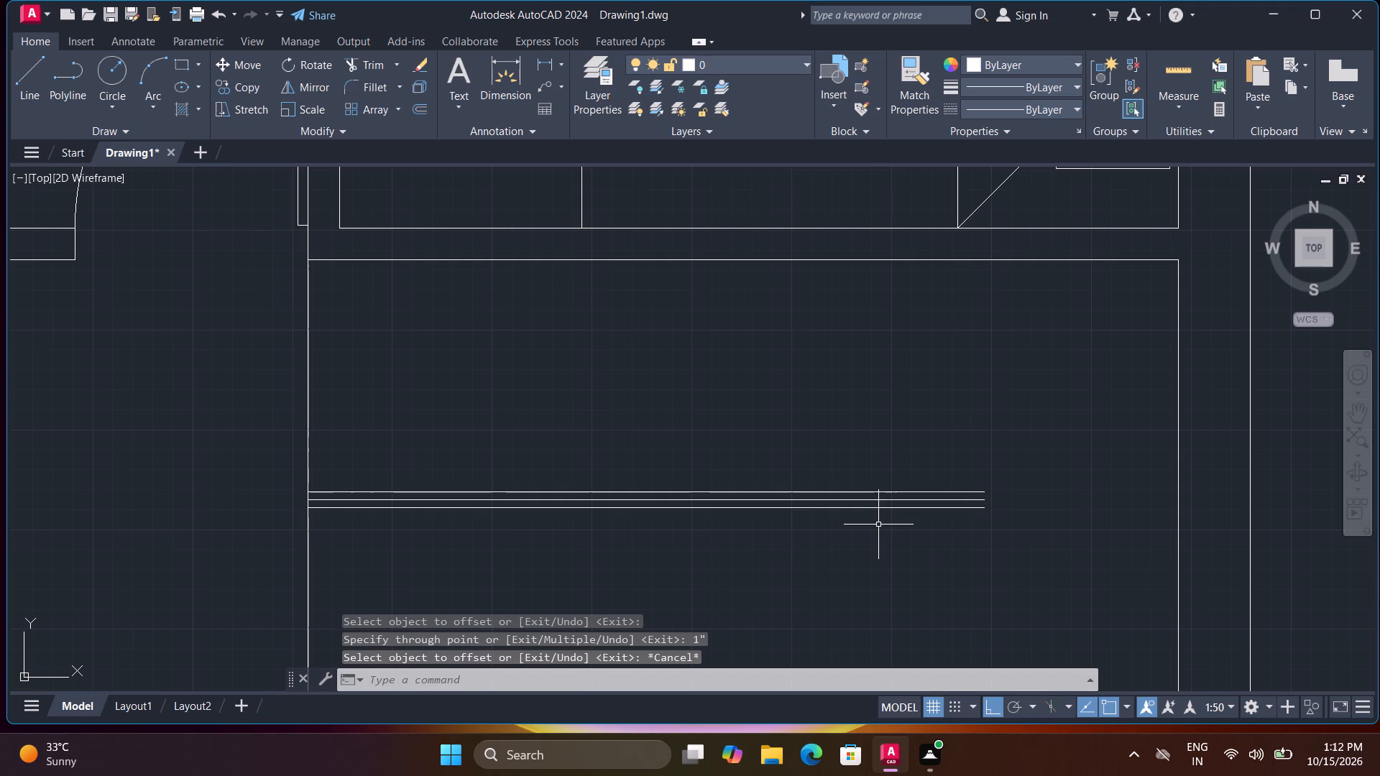
Offset the middle horizontal line 2" upward and 2" downward.
{"action": "key", "text": "space"}
{"action": "key", "text": "space"}
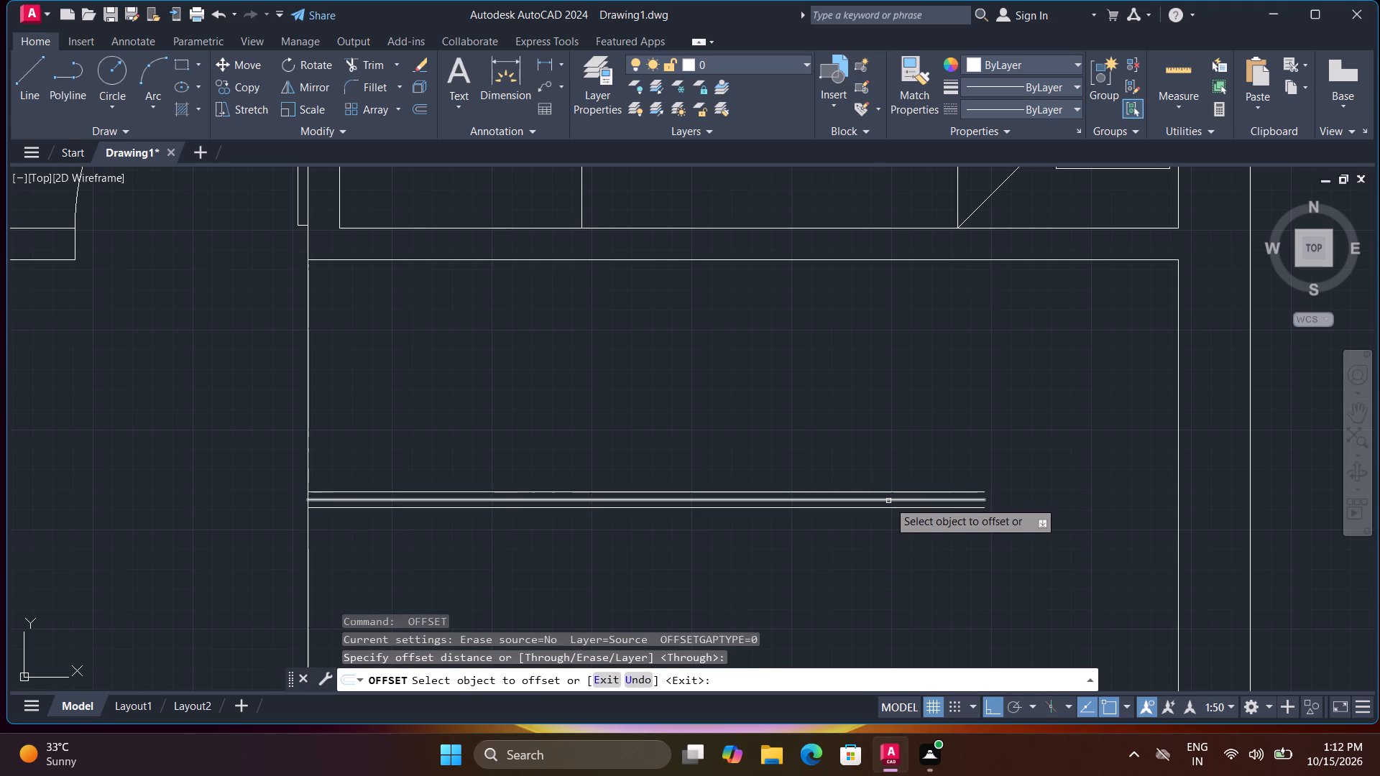
{"action": "left_click", "coordinate": [888, 501]}
{"action": "key", "text": "2"}
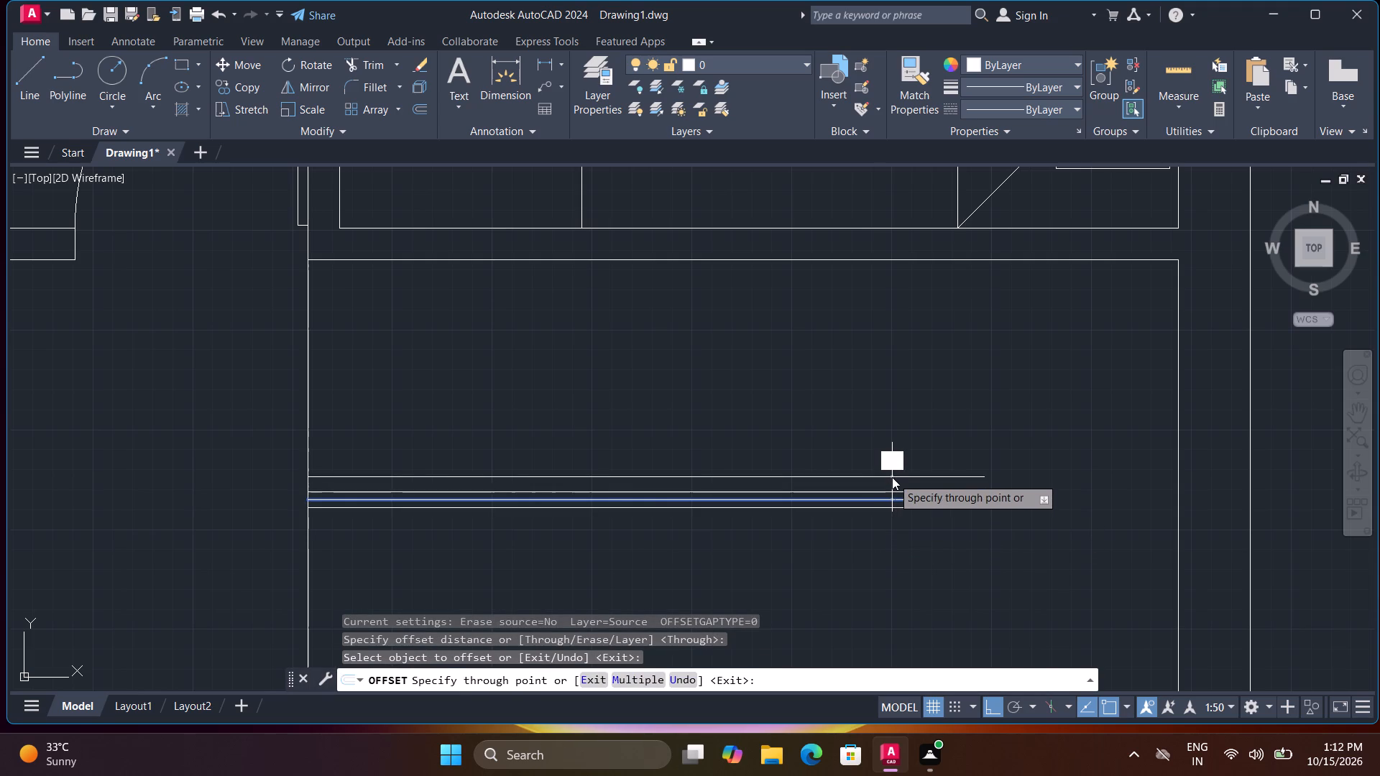
{"action": "key", "text": "shift+quotedbl"}
{"action": "key", "text": "Return"}
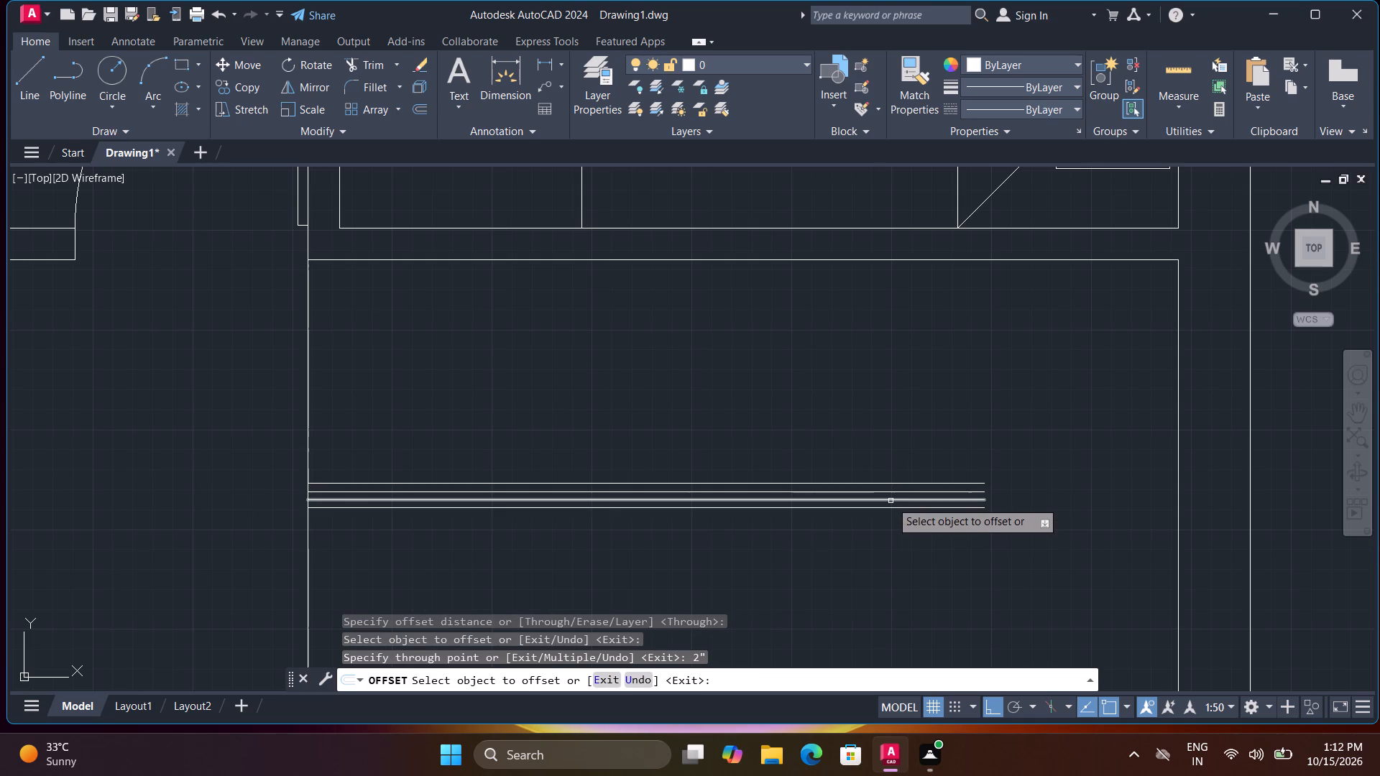
{"action": "left_click", "coordinate": [891, 501]}
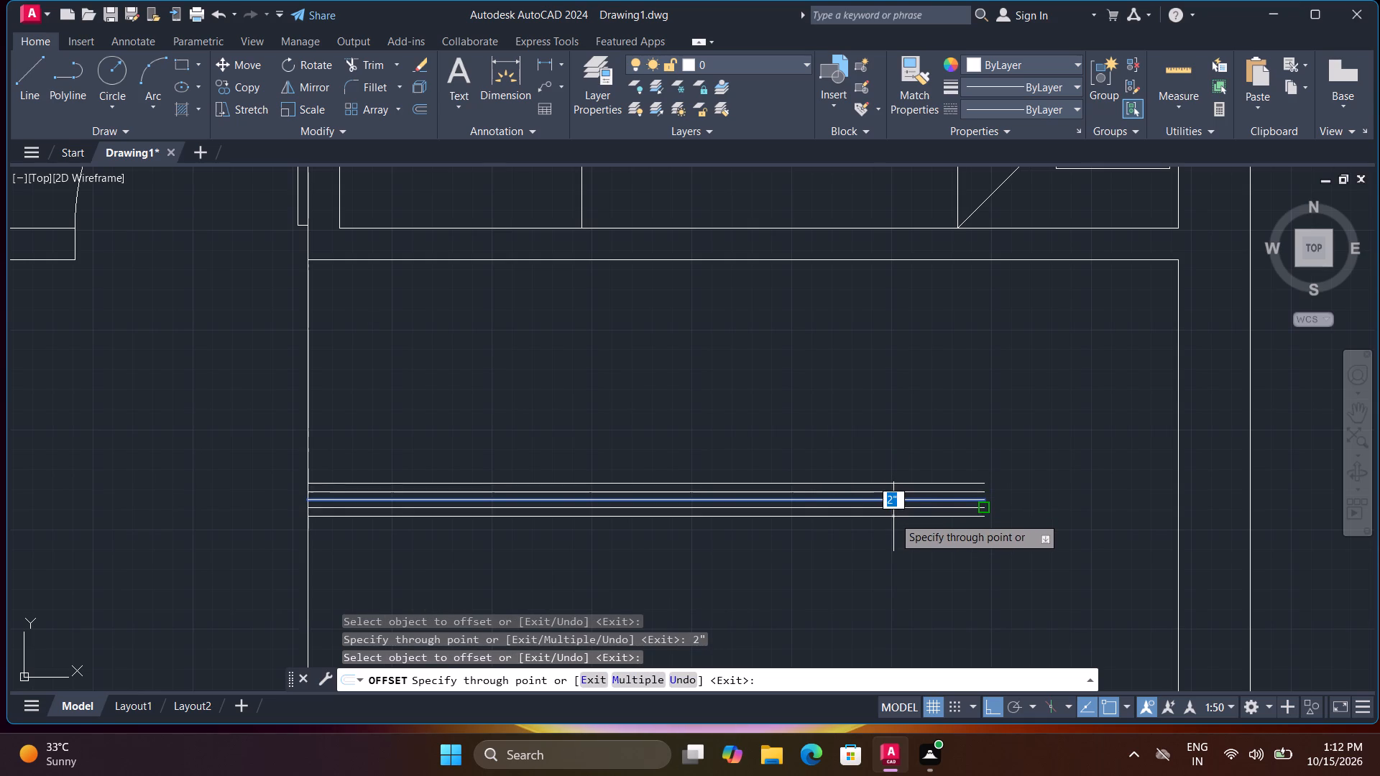
{"action": "key", "text": "2"}
{"action": "key", "text": "shift+quotedbl"}
{"action": "key", "text": "Return"}
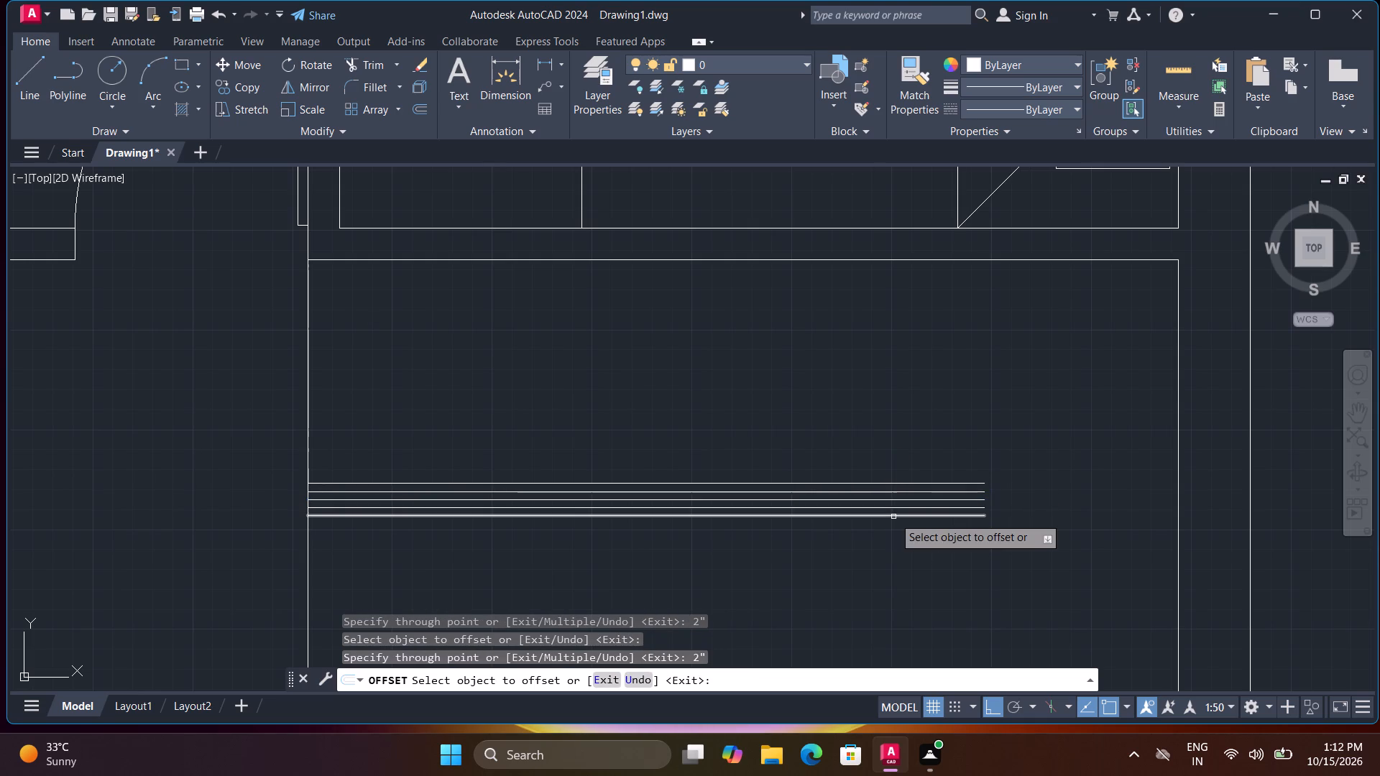
Trim away the inner horizontal lines, leaving only the two outermost parallel lines in the bottom room.
{"action": "key", "text": "Escape"}
{"action": "type", "text": "tr"}
{"action": "key", "text": "space"}
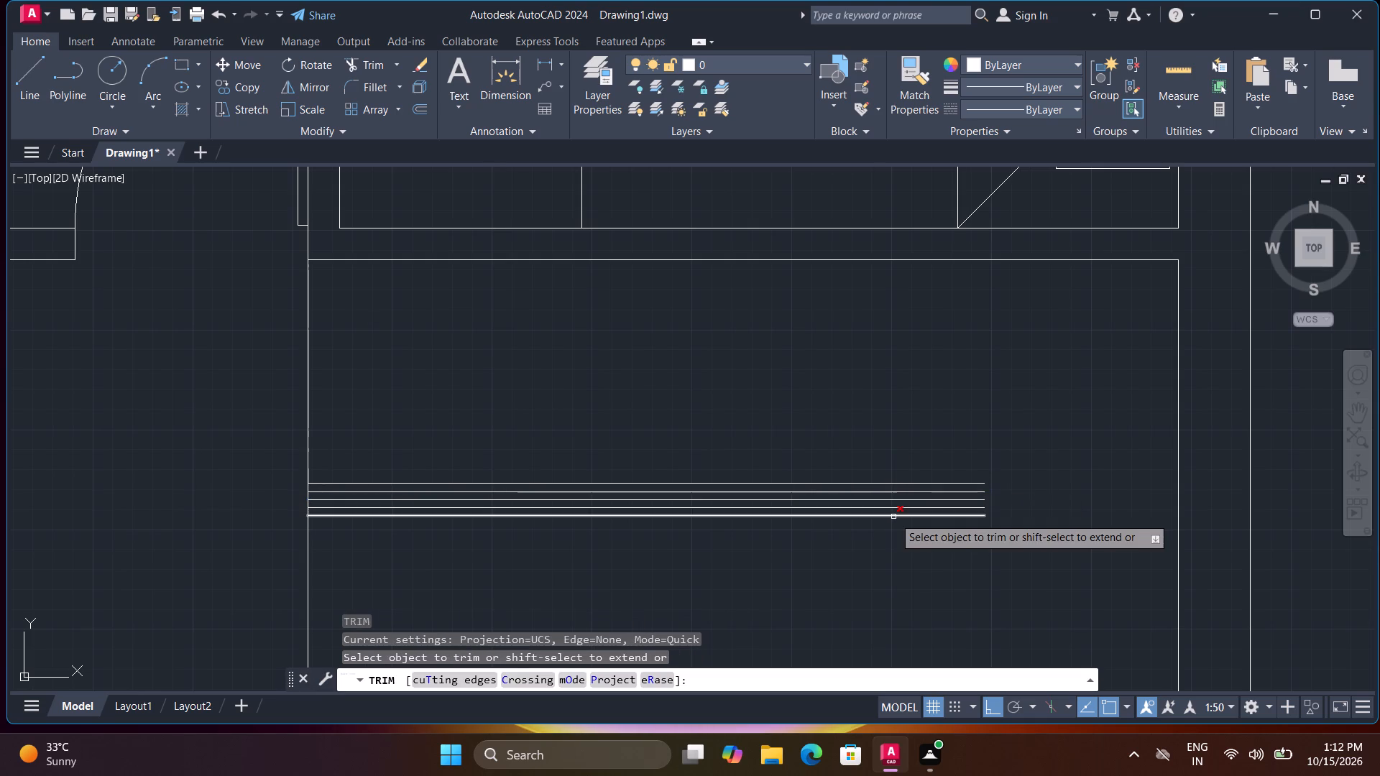
{"action": "left_click_drag", "start_coordinate": [892, 512], "coordinate": [892, 498]}
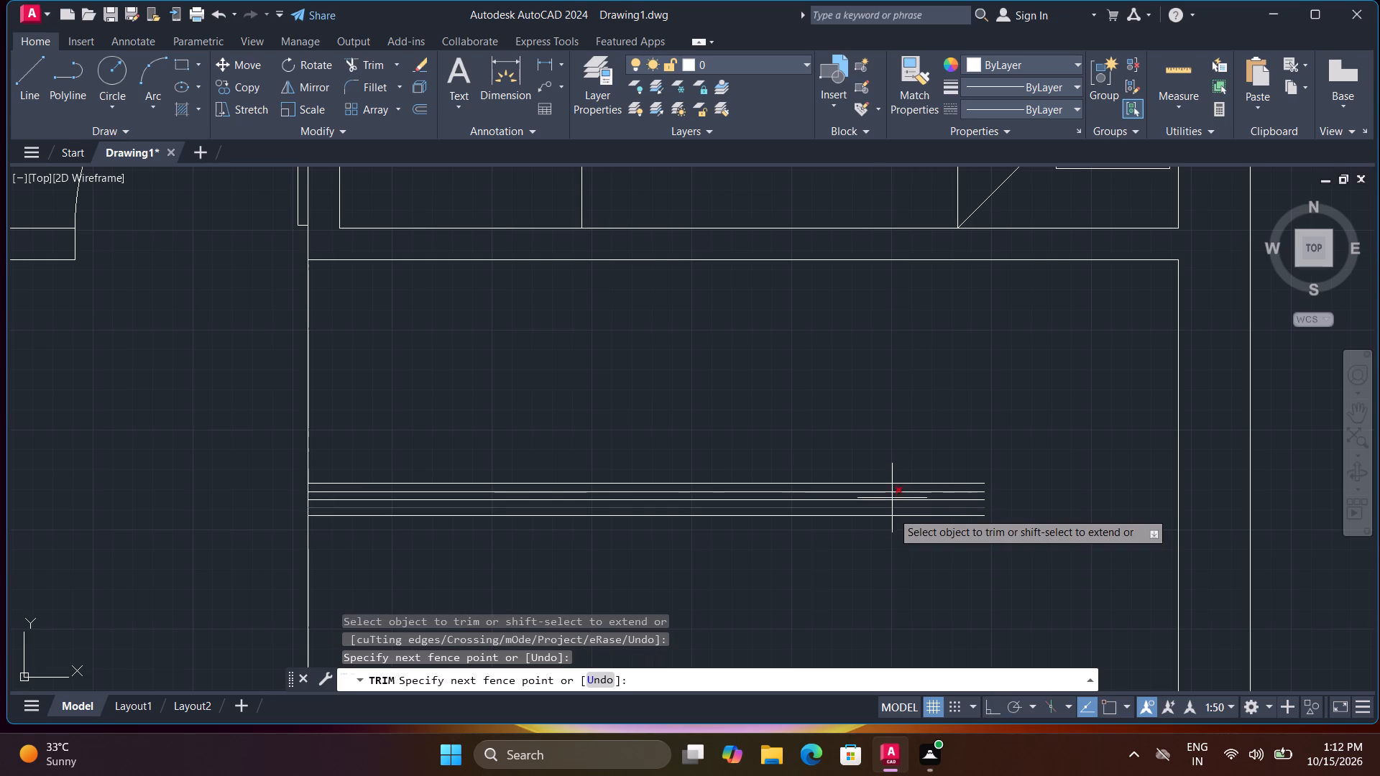
{"action": "left_click_drag", "start_coordinate": [892, 498], "coordinate": [893, 493]}
{"action": "double_click", "coordinate": [893, 493]}
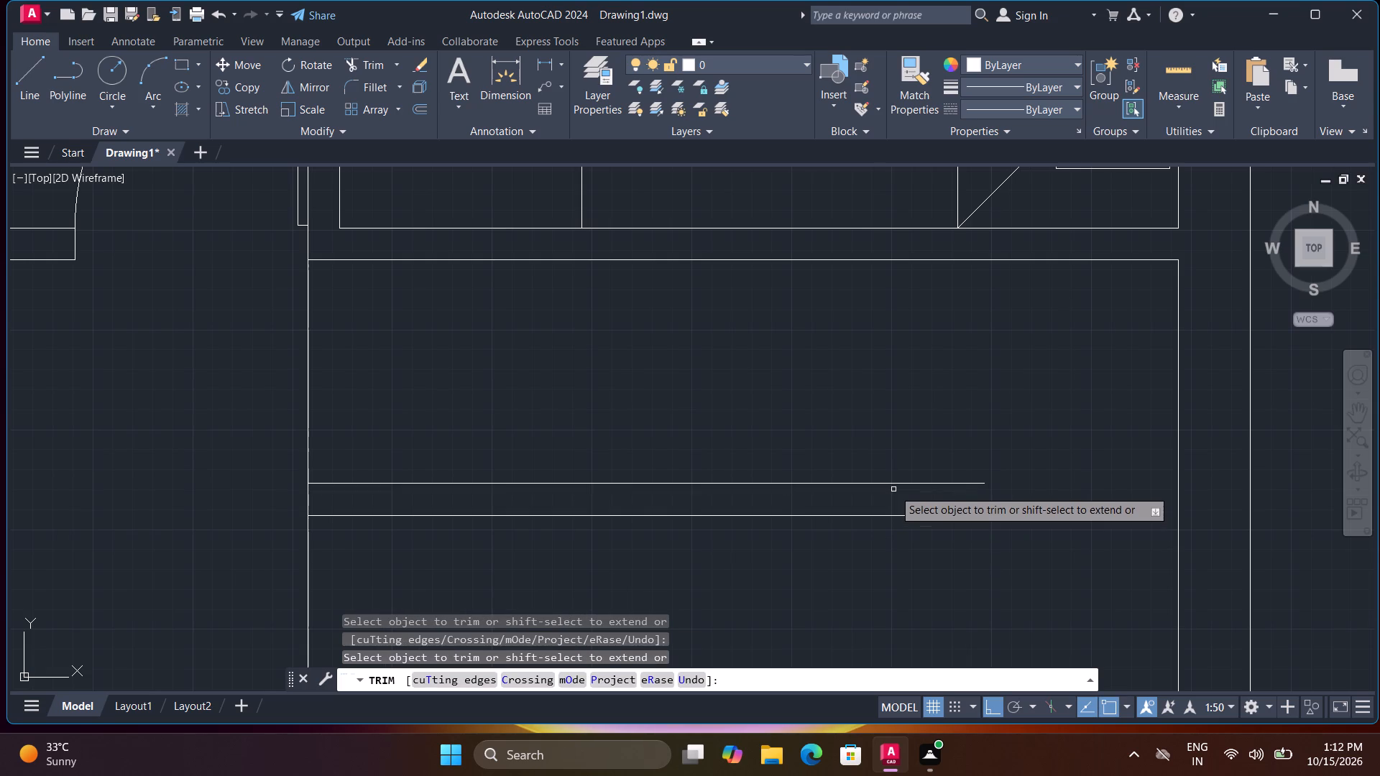
Draw a short vertical line joining the free ends of the two parallel lines to close off the narrow strip.
{"action": "scroll", "coordinate": [892, 503], "scroll_direction": "down", "scroll_amount": 2}
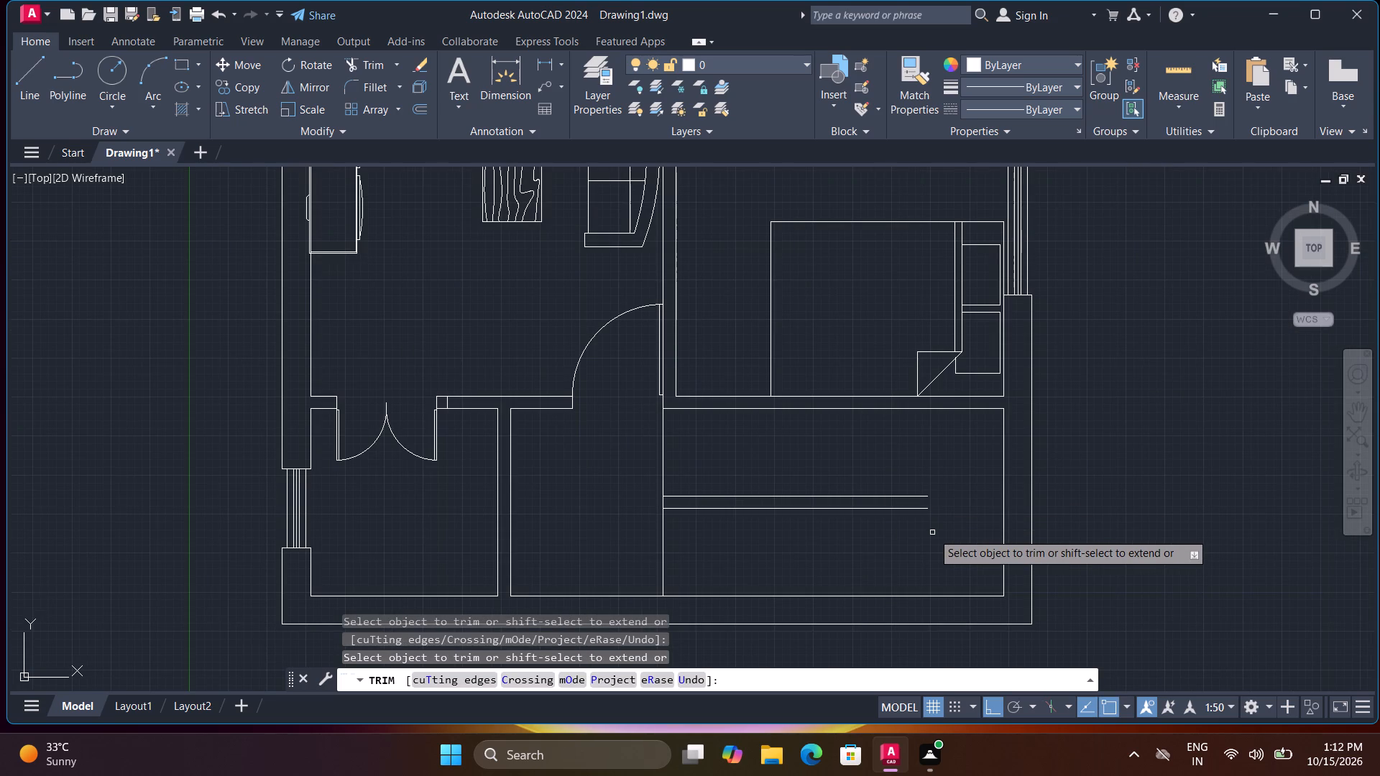
{"action": "key", "text": "grave"}
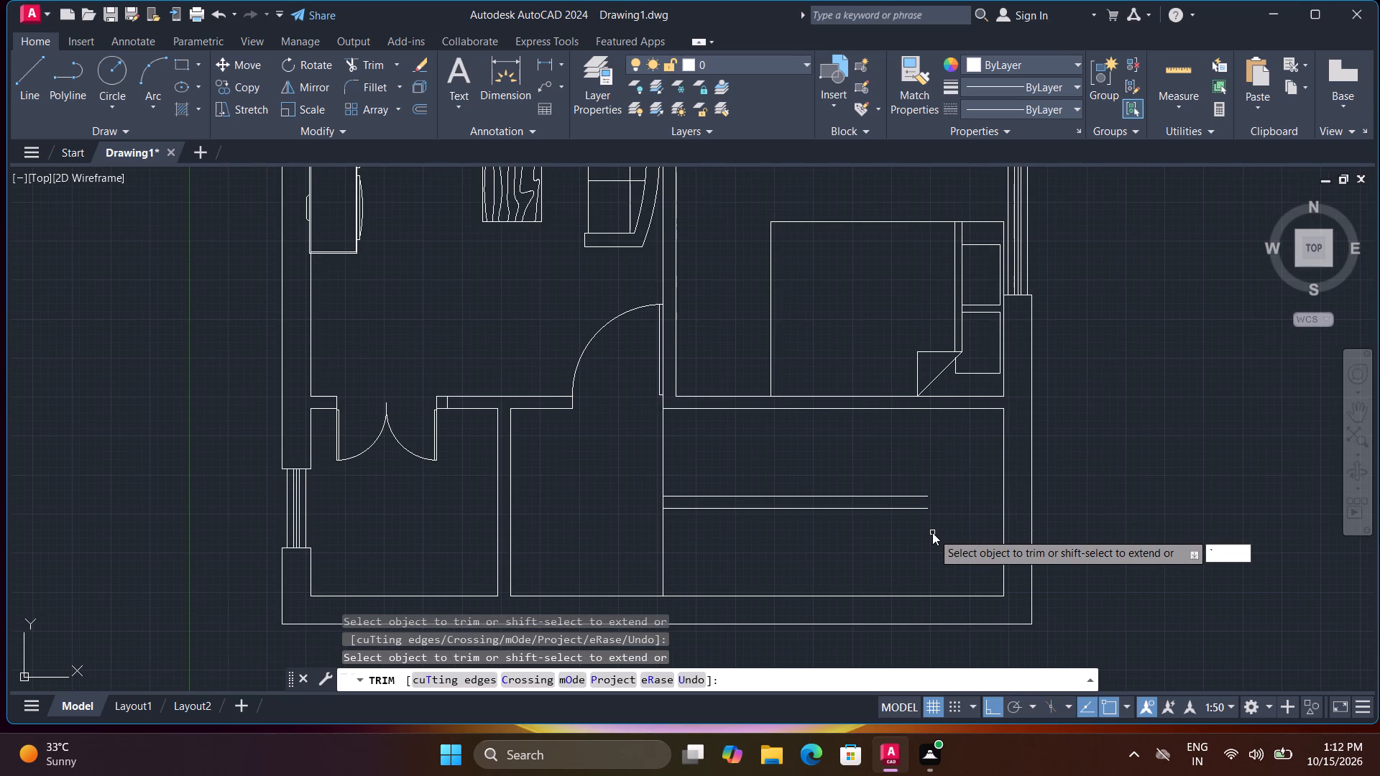
{"action": "type", "text": "l"}
{"action": "key", "text": "space"}
{"action": "key", "text": "Escape"}
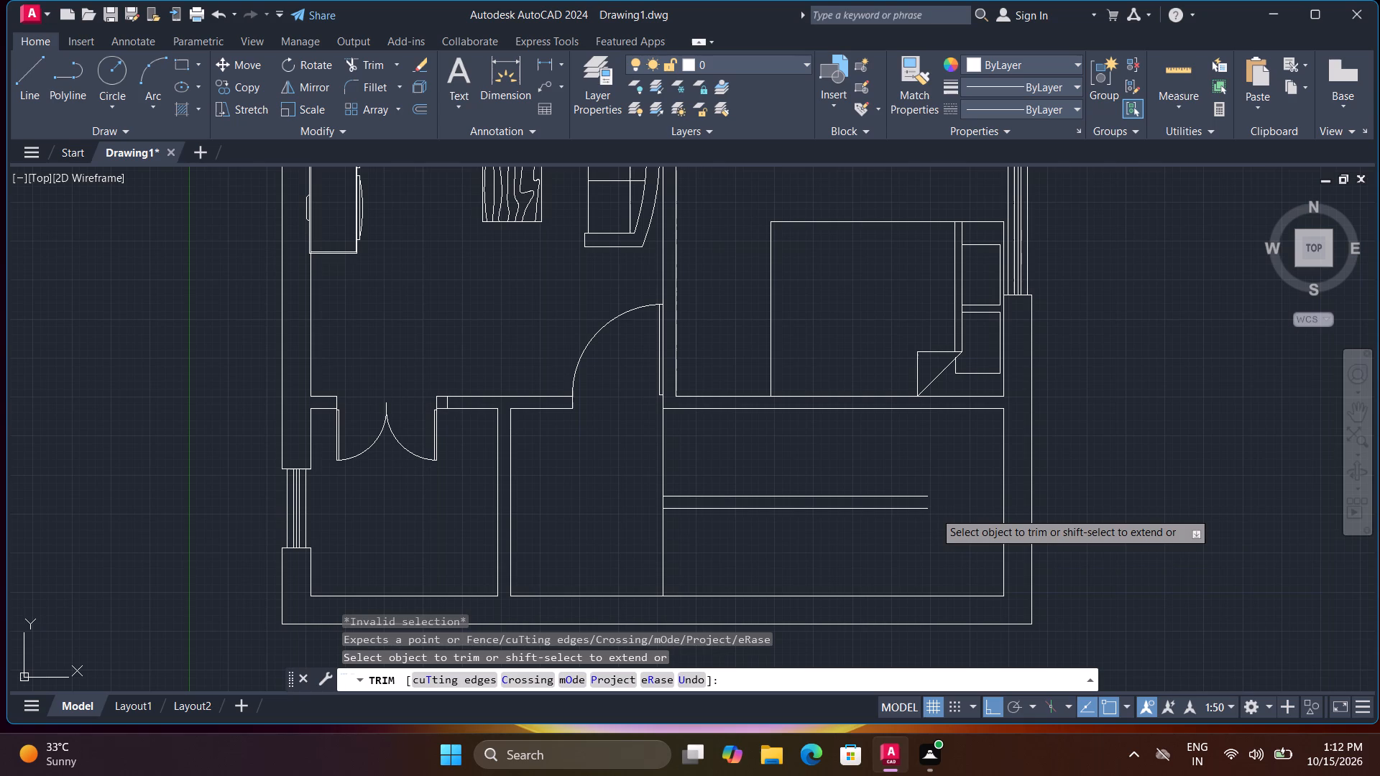
{"action": "type", "text": "l"}
{"action": "key", "text": "space"}
{"action": "left_click", "coordinate": [926, 512]}
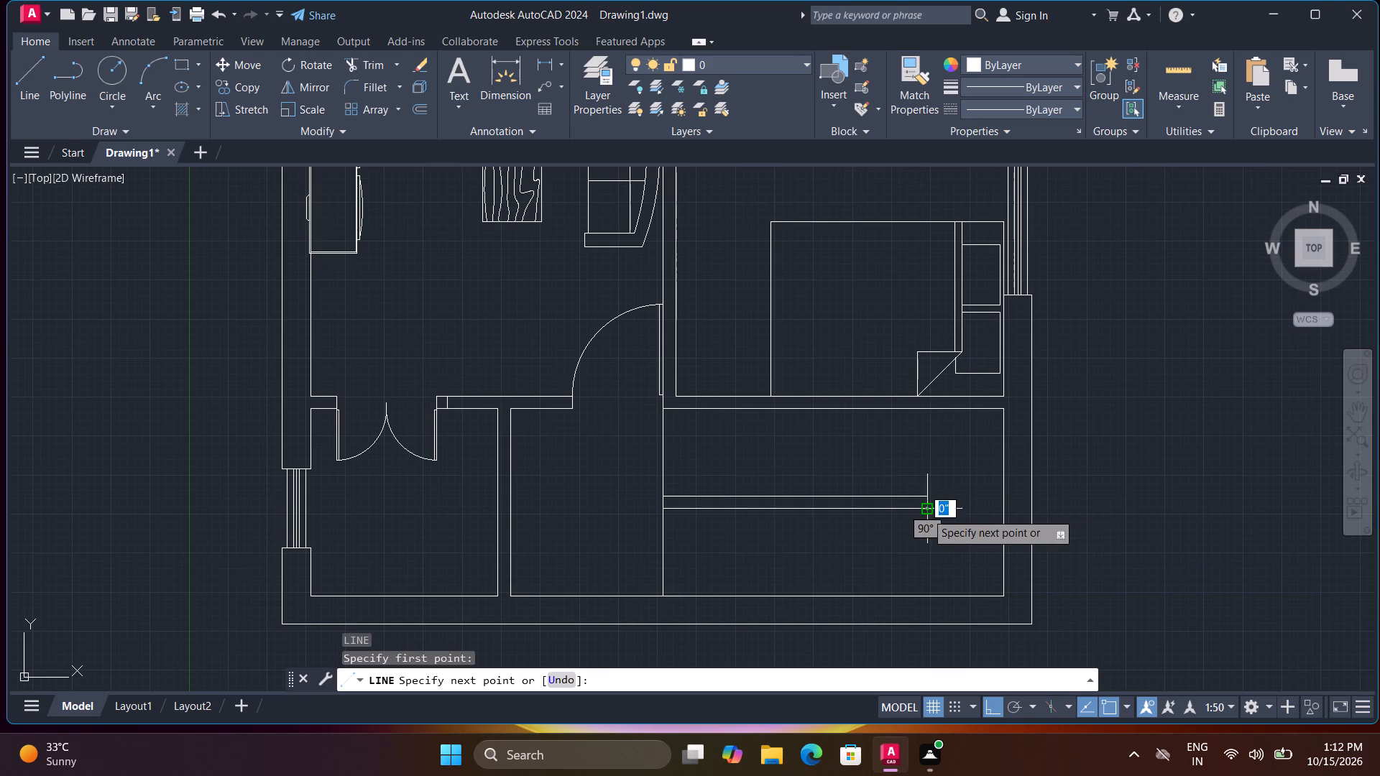
{"action": "left_click", "coordinate": [926, 501]}
{"action": "key", "text": "space"}
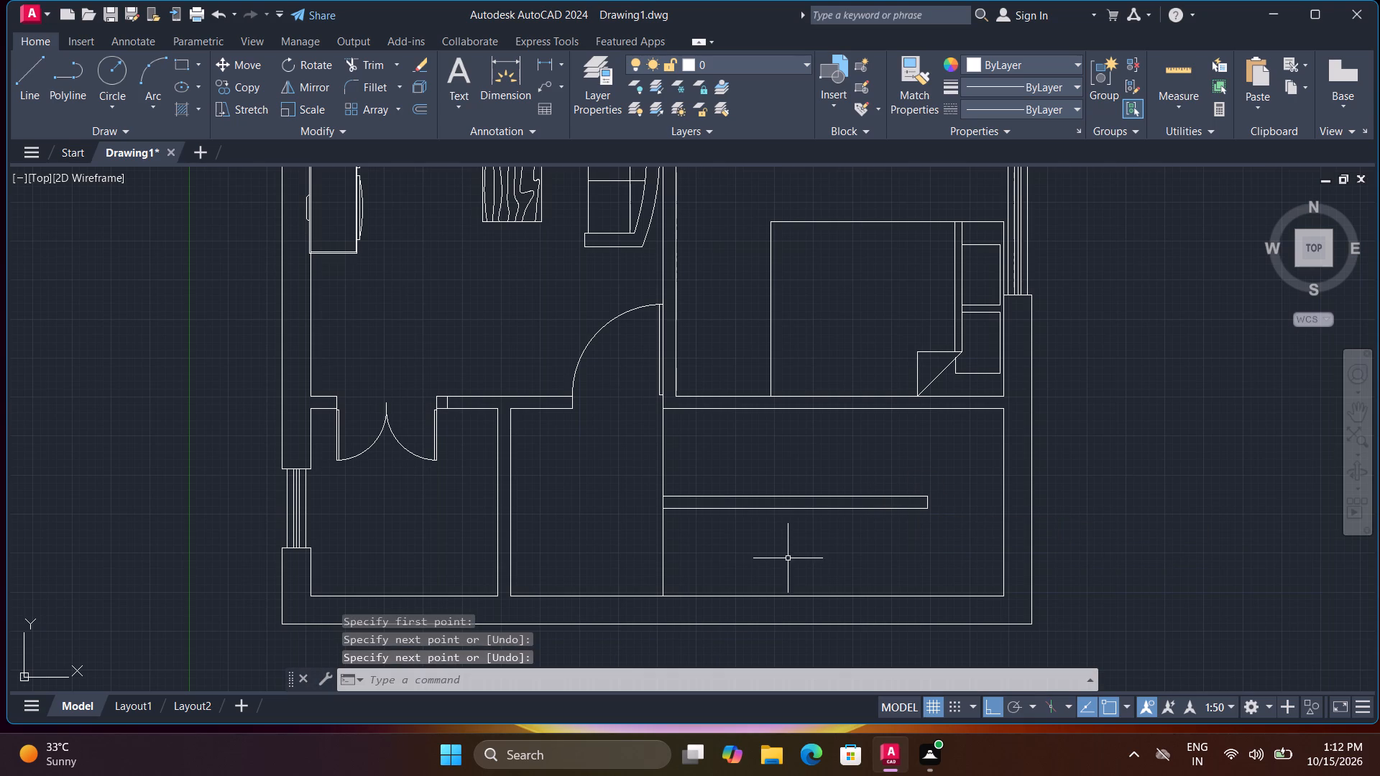
{"action": "key", "text": "Escape"}
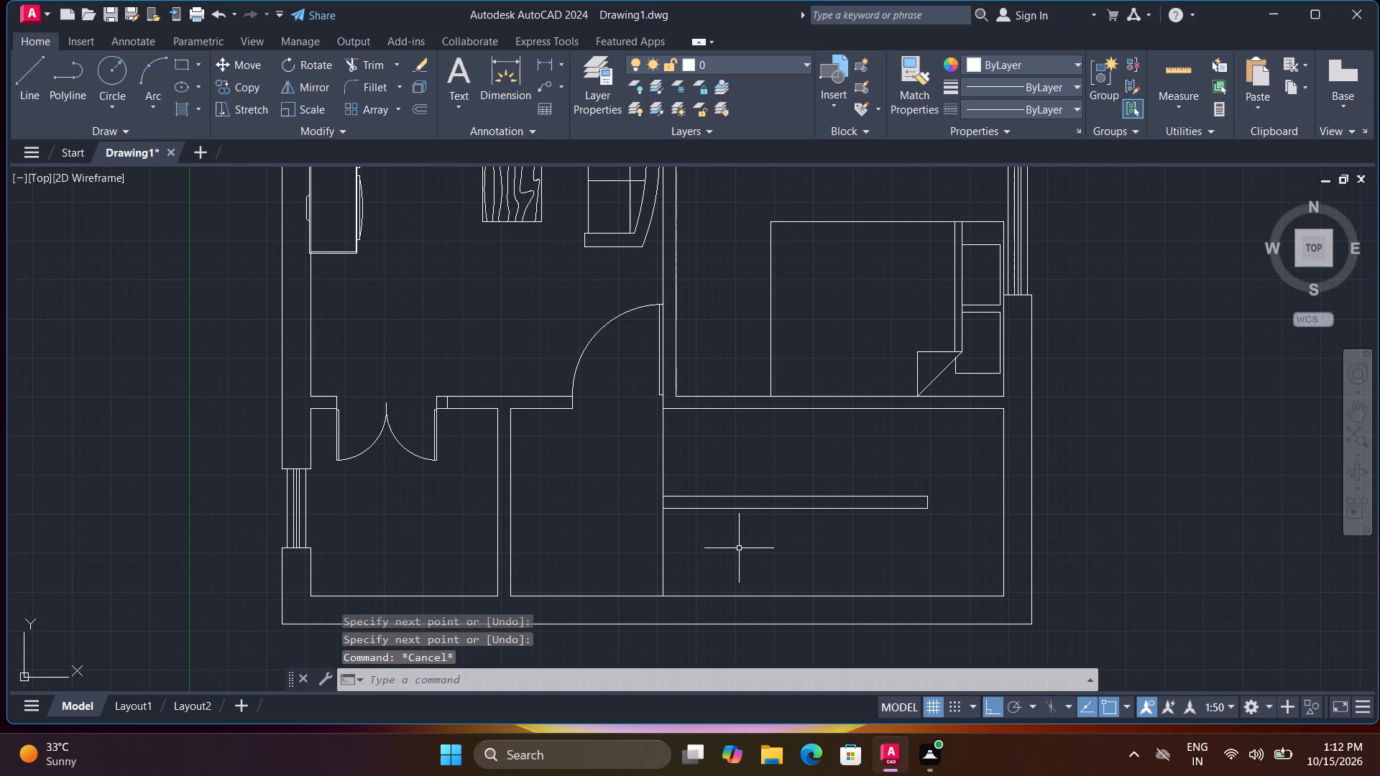
Trim away the vertical dividing line below and above the narrow strip, keeping only the piece that closes the strip's end.
{"action": "type", "text": "tr"}
{"action": "key", "text": "space"}
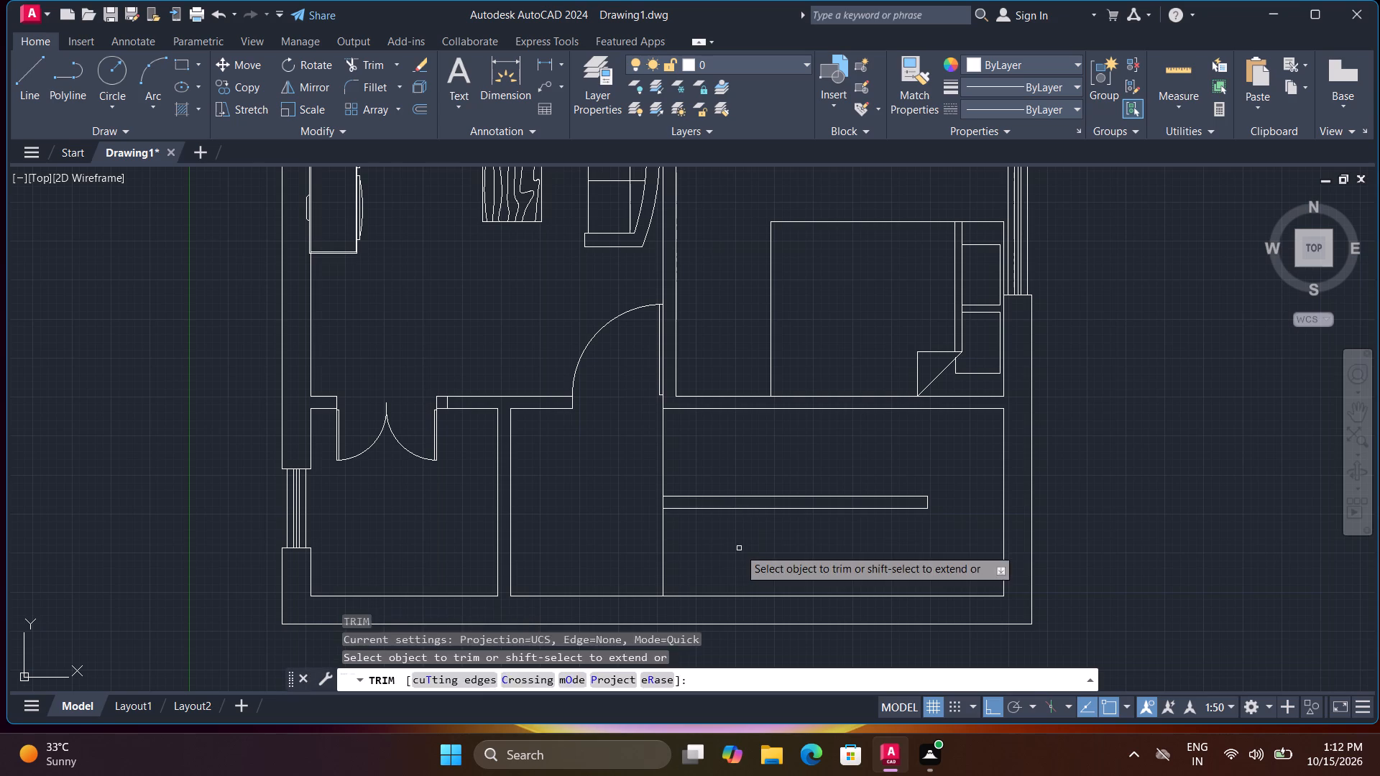
{"action": "left_click", "coordinate": [739, 548]}
{"action": "left_click", "coordinate": [658, 532]}
{"action": "left_click_drag", "start_coordinate": [615, 480], "coordinate": [632, 473]}
{"action": "left_click", "coordinate": [712, 453]}
{"action": "scroll", "coordinate": [716, 477], "scroll_direction": "down", "scroll_amount": 1}
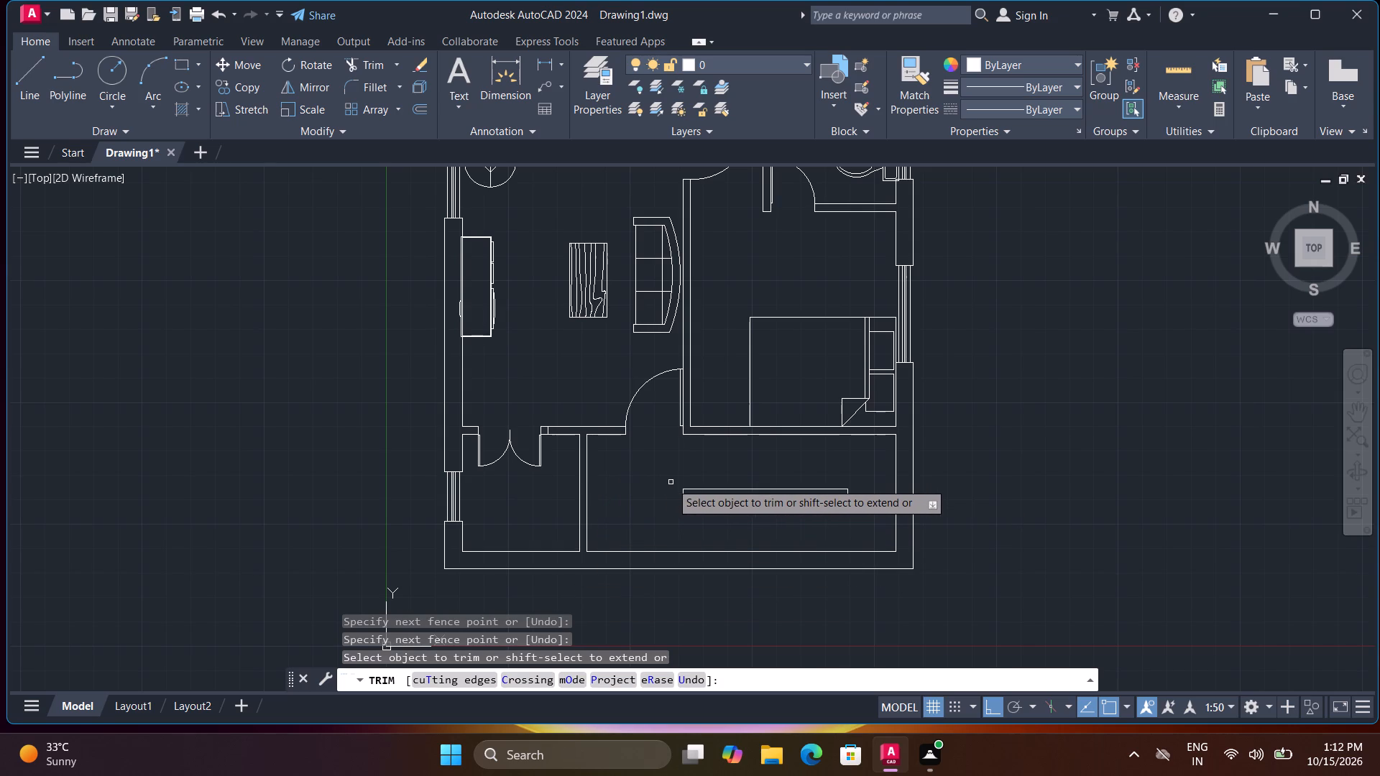
{"action": "key", "text": "Escape"}
Draw a vertical line from the bedroom's inner wall corner down through the narrow strip and past the bottom outer wall.
{"action": "type", "text": "l"}
{"action": "key", "text": "space"}
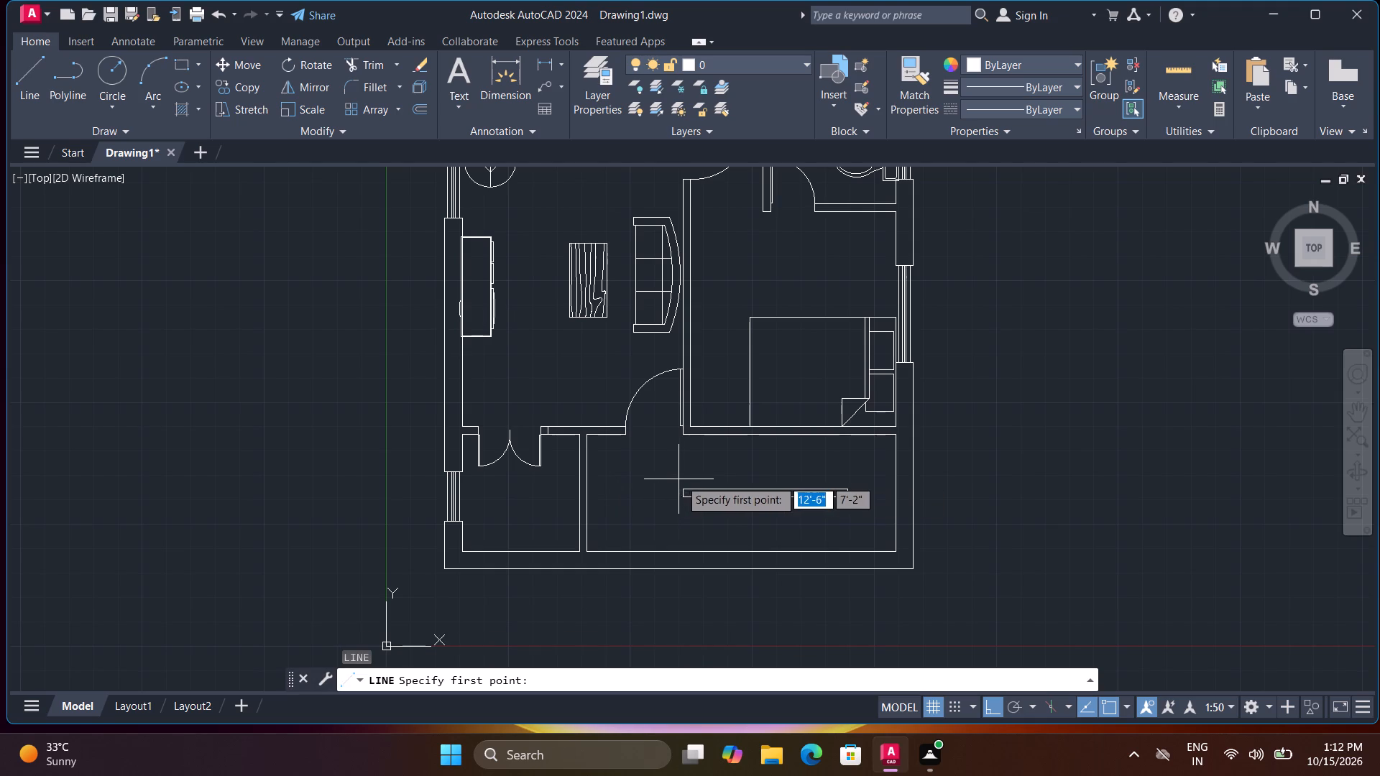
{"action": "scroll", "coordinate": [709, 428], "scroll_direction": "up", "scroll_amount": 1}
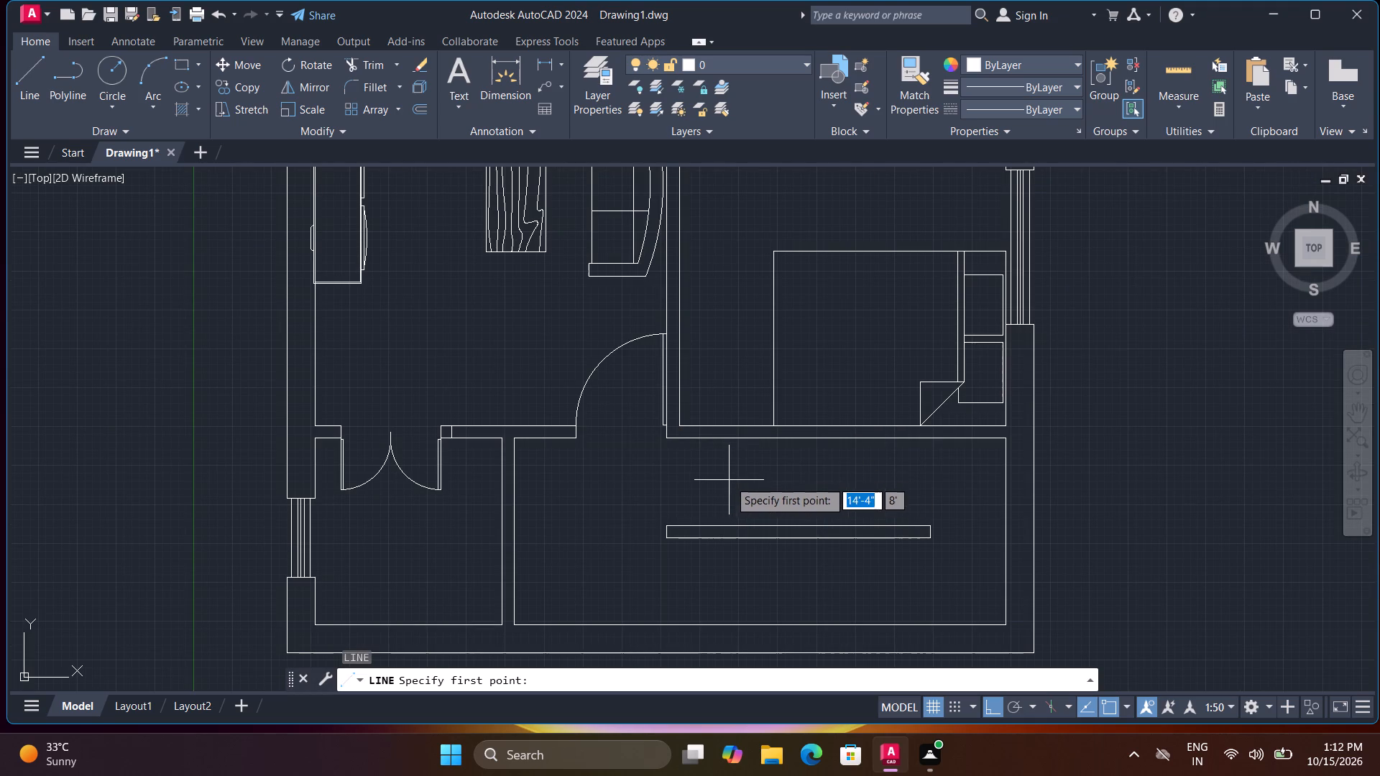
{"action": "left_click", "coordinate": [676, 428]}
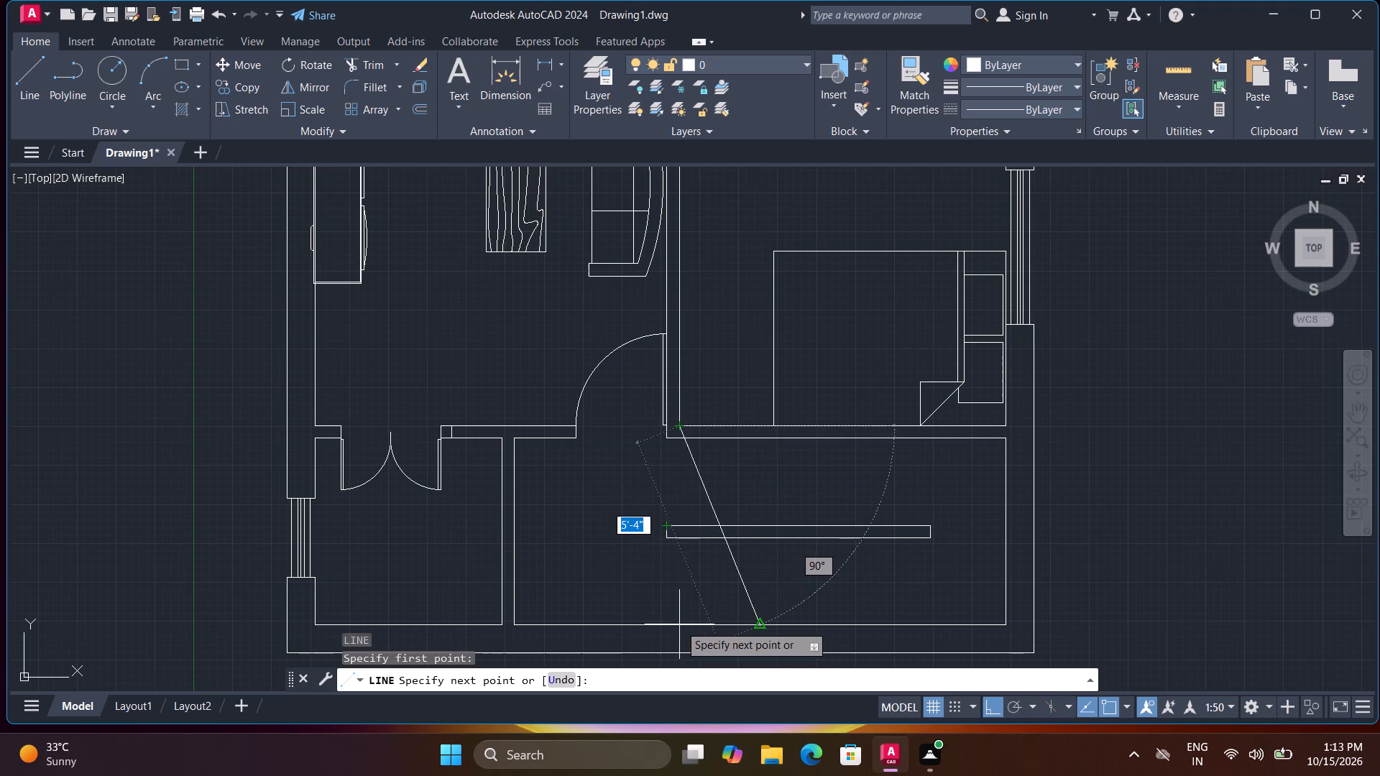
{"action": "scroll", "coordinate": [692, 611], "scroll_direction": "up", "scroll_amount": 1}
{"action": "middle_click_drag", "start_coordinate": [689, 609], "coordinate": [669, 549]}
{"action": "middle_click_drag", "start_coordinate": [661, 555], "coordinate": [650, 519]}
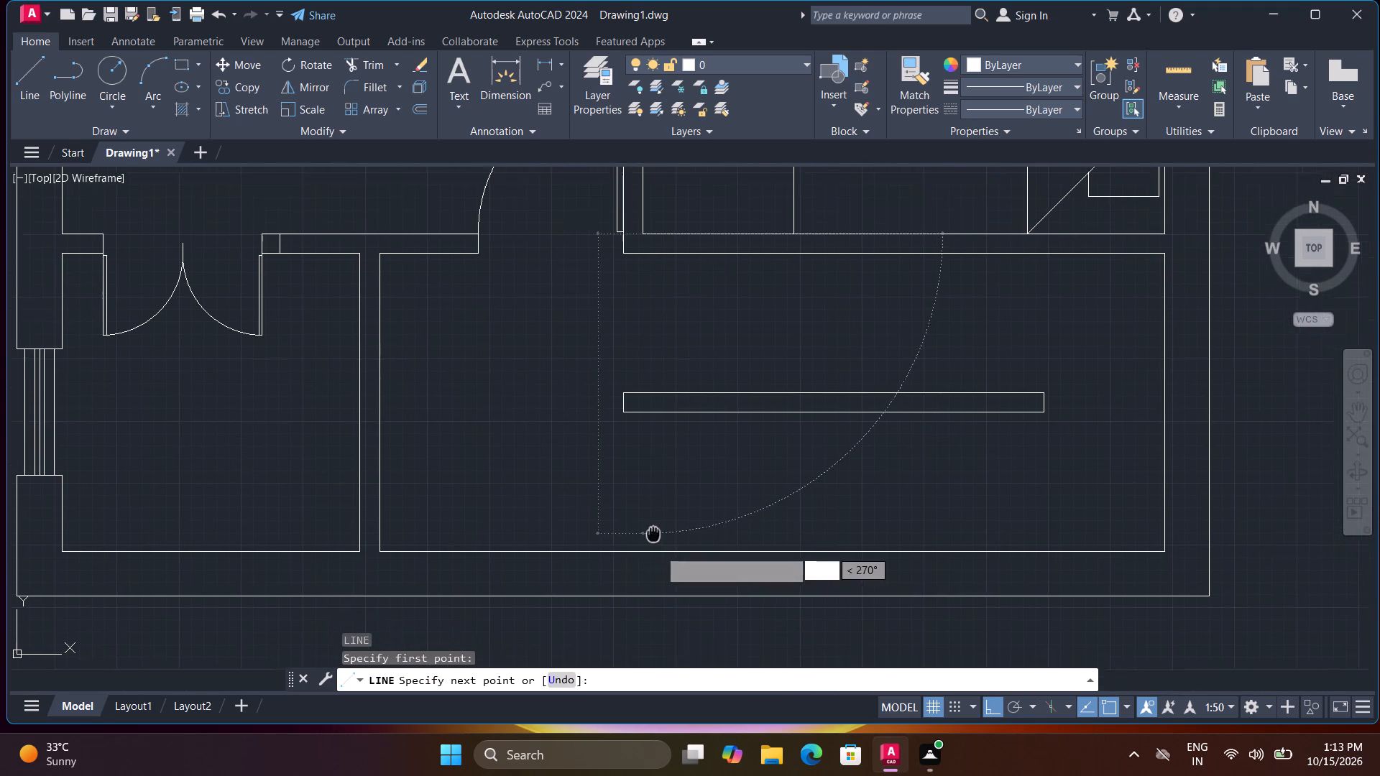
{"action": "middle_click_drag", "start_coordinate": [650, 519], "coordinate": [650, 509]}
{"action": "left_click", "coordinate": [638, 623]}
{"action": "scroll", "coordinate": [694, 486], "scroll_direction": "down", "scroll_amount": 1}
{"action": "key", "text": "Escape"}
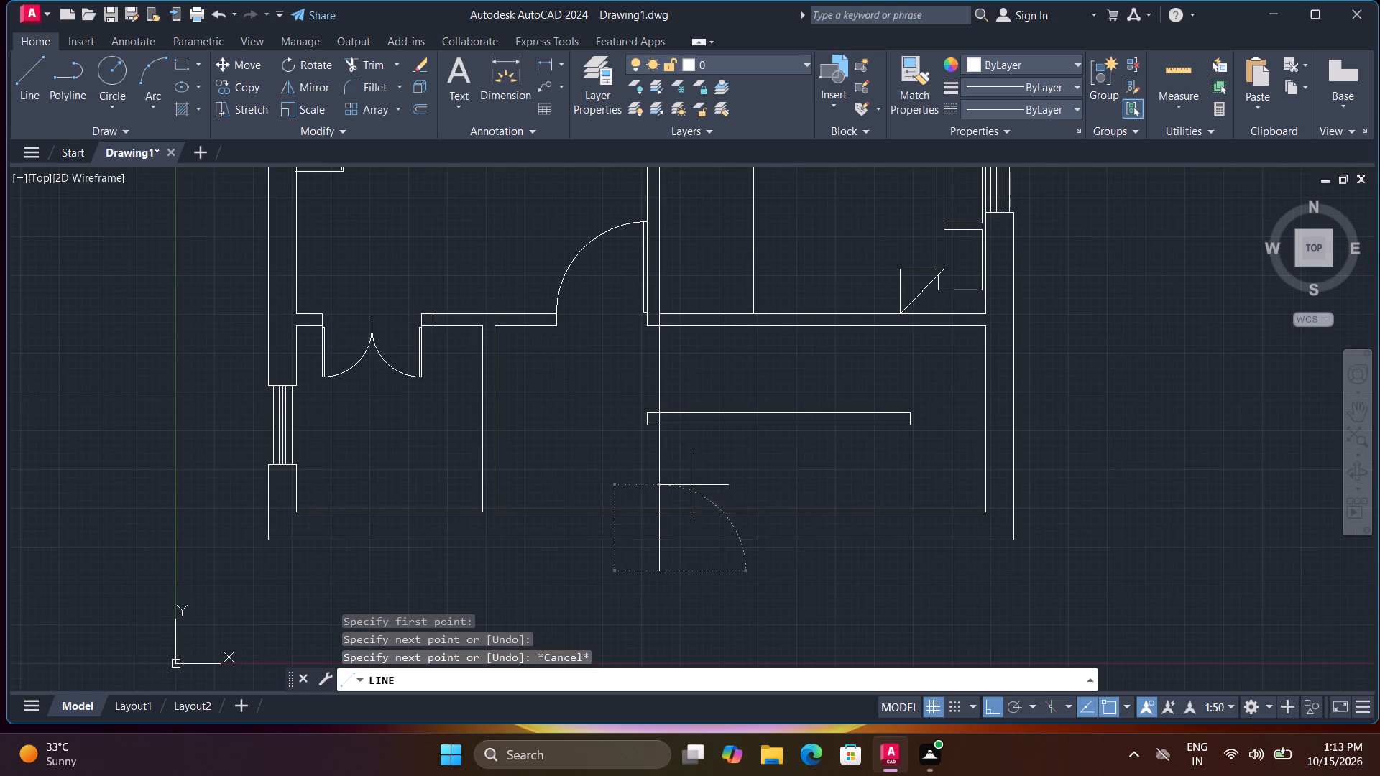
Trim the new vertical line outside the bottom room, within the walls and inside the narrow strip, keeping the parts above and below the strip.
{"action": "key", "text": "t"}
{"action": "type", "text": "r"}
{"action": "key", "text": "space"}
{"action": "left_click_drag", "start_coordinate": [699, 565], "coordinate": [687, 563]}
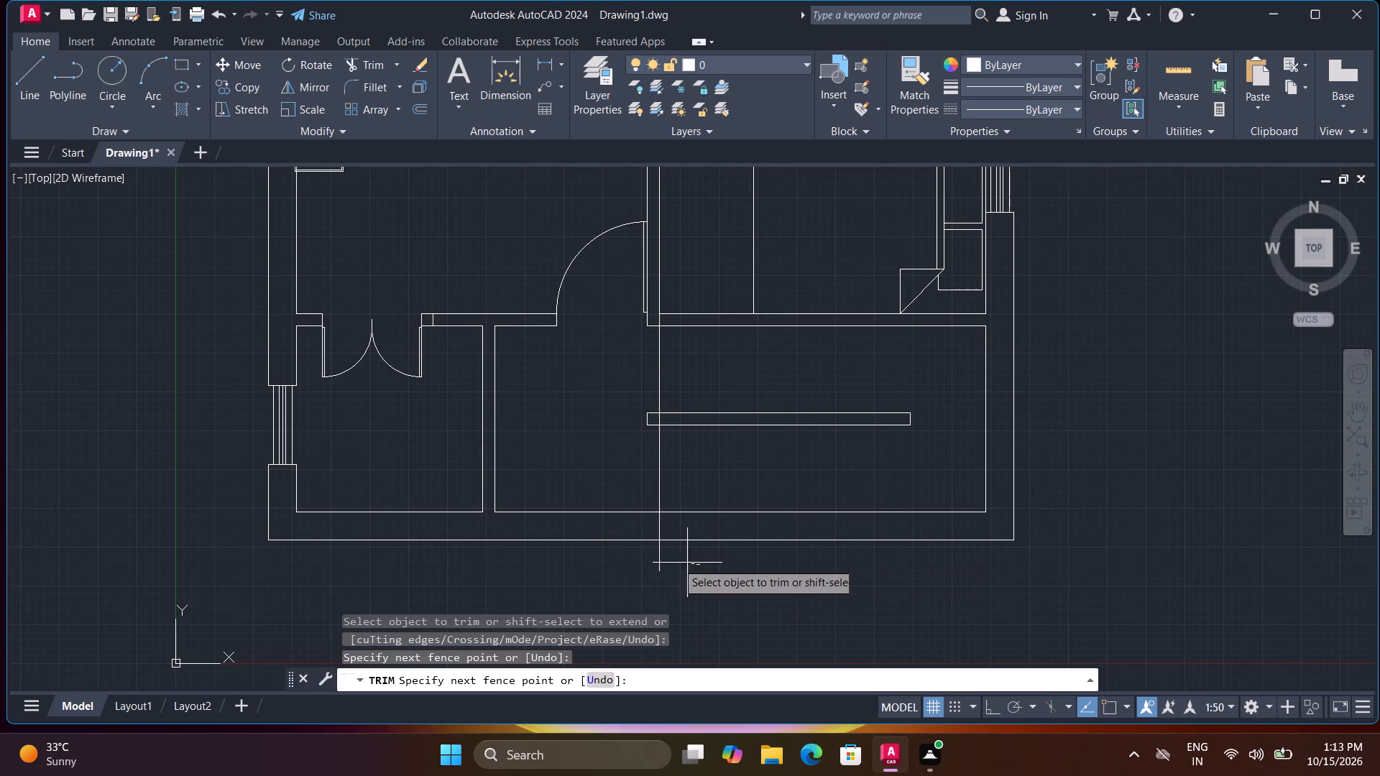
{"action": "left_click", "coordinate": [638, 559]}
{"action": "left_click", "coordinate": [650, 527]}
{"action": "left_click", "coordinate": [670, 529]}
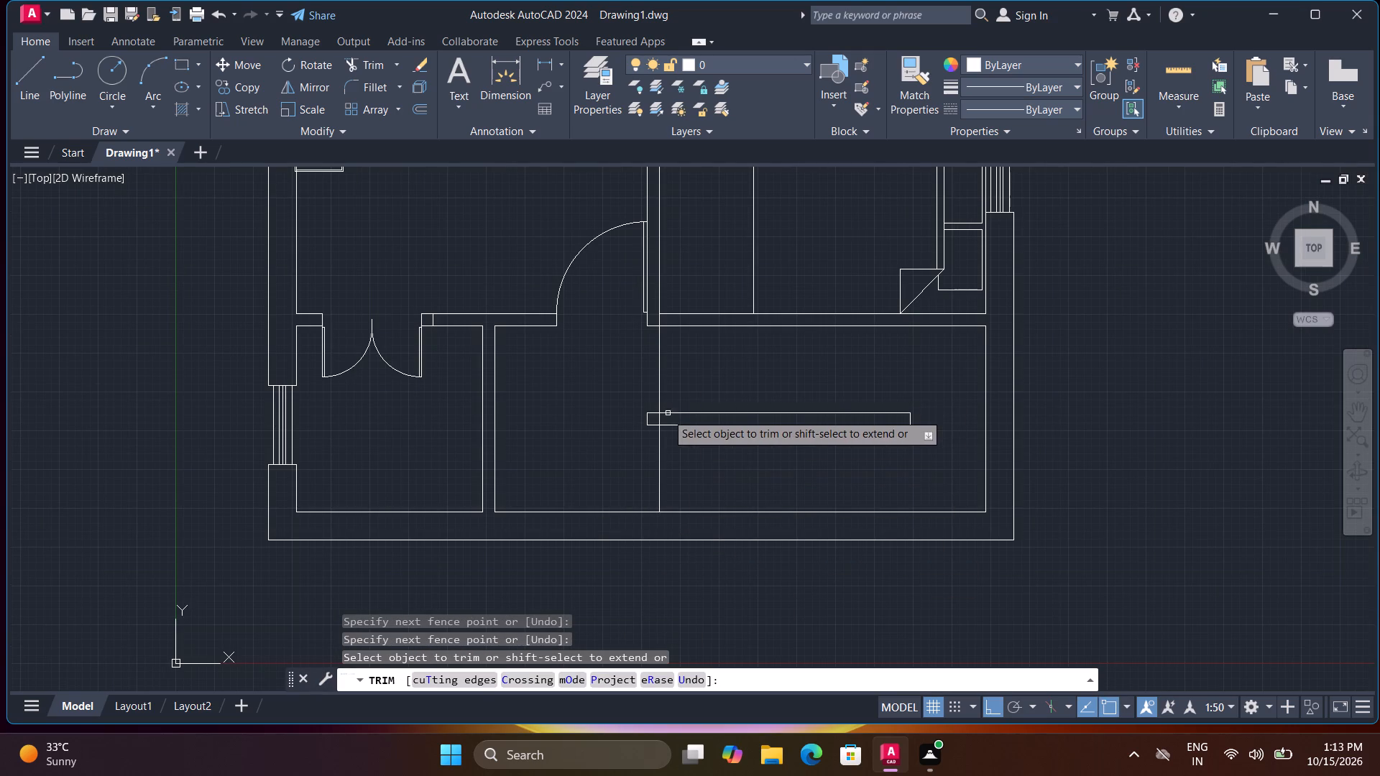
{"action": "left_click", "coordinate": [662, 417]}
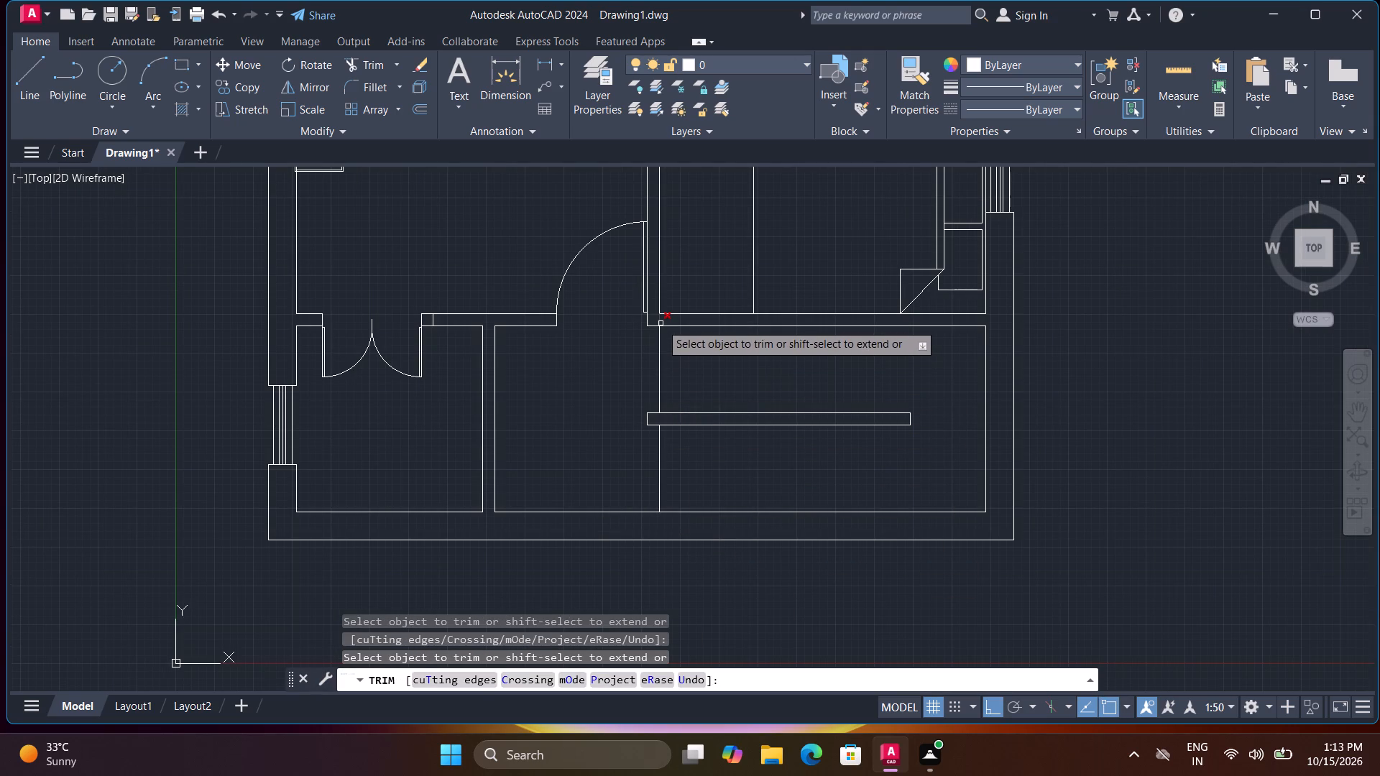
{"action": "left_click", "coordinate": [661, 323]}
{"action": "key", "text": "Escape"}
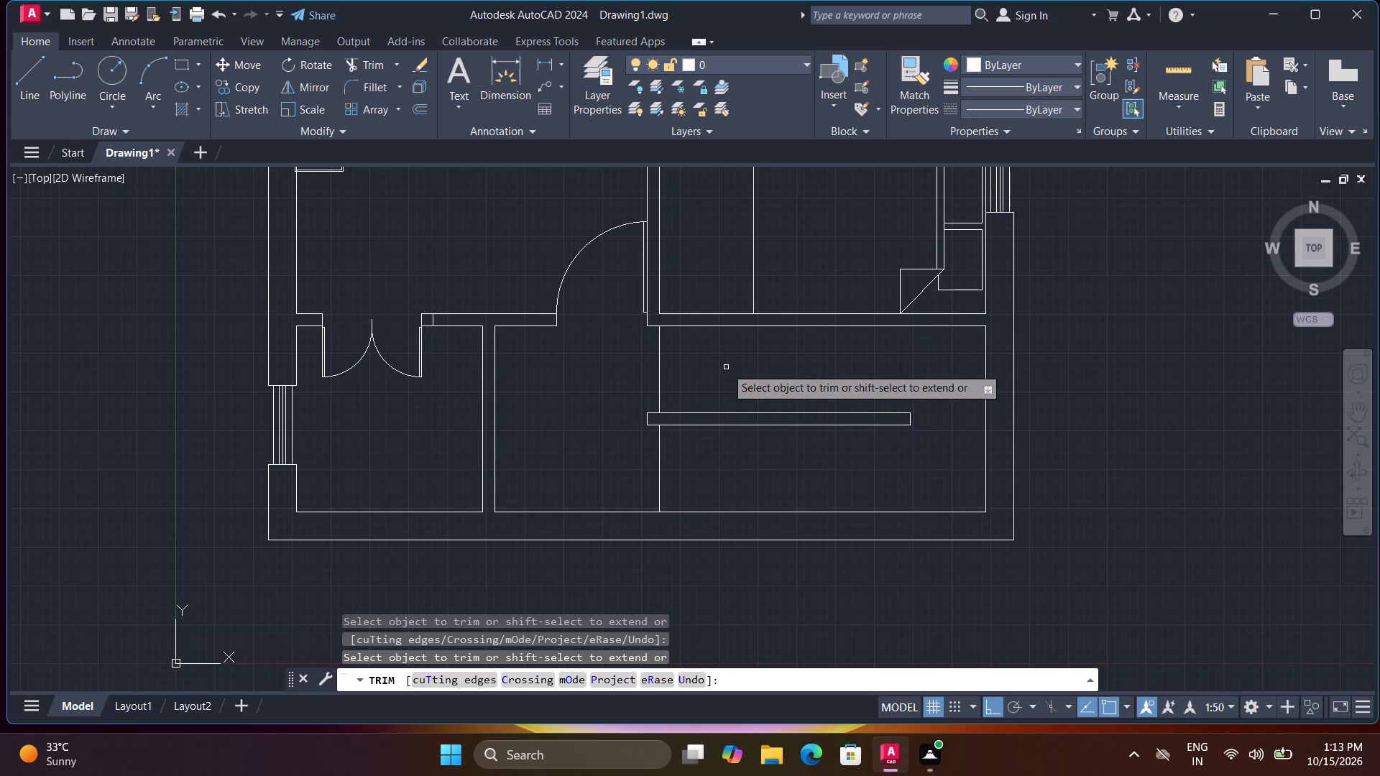
Offset the vertical line above the strip rightward four times in succession at 9" spacing to make stair treads.
{"action": "type", "text": "o t"}
{"action": "key", "text": "space"}
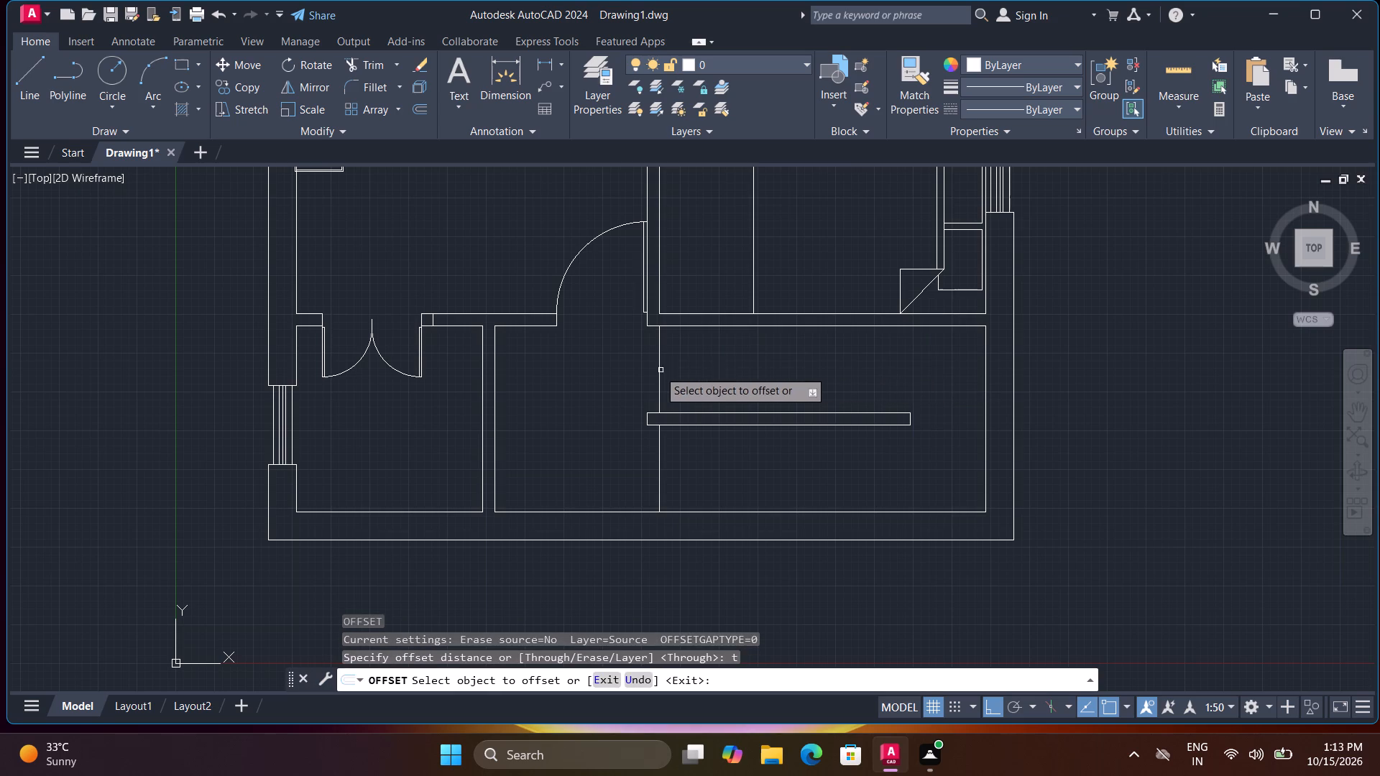
{"action": "left_click", "coordinate": [658, 379]}
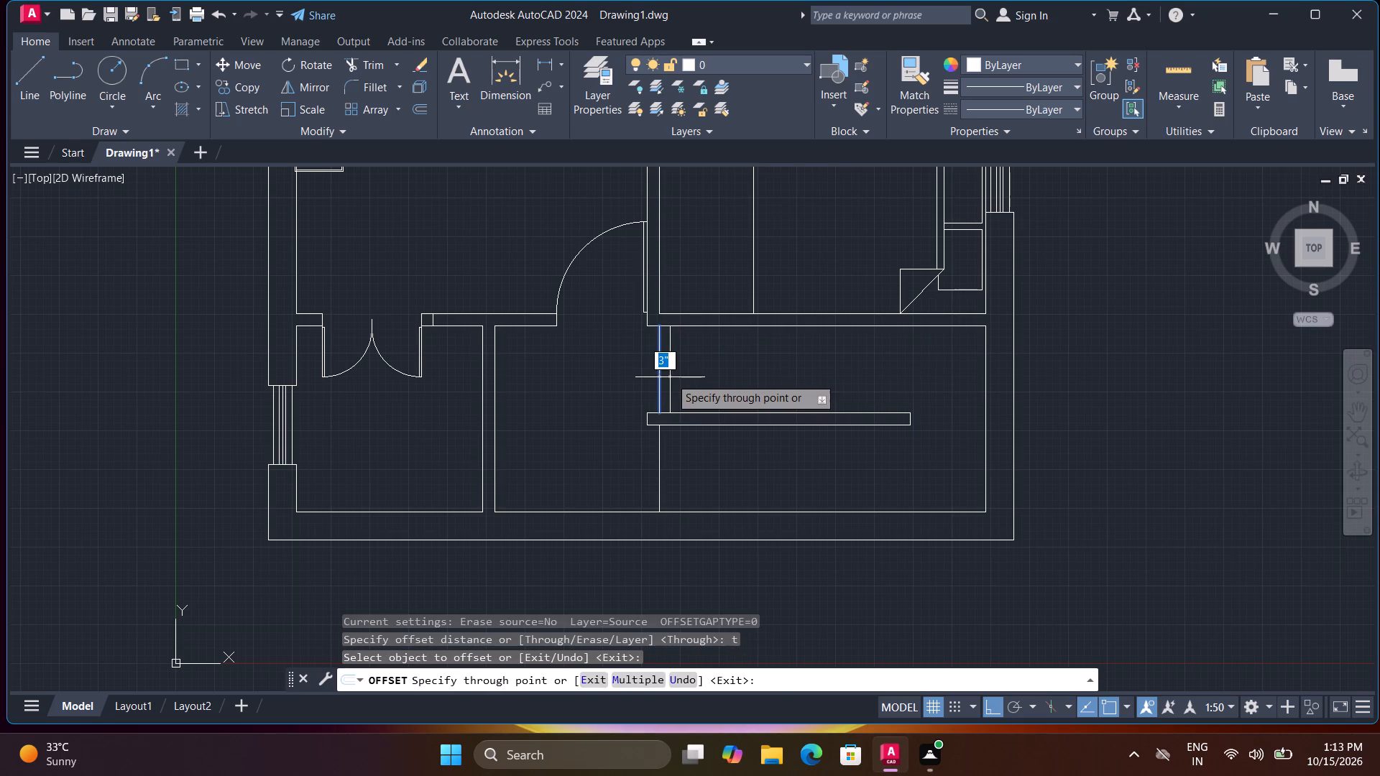
{"action": "key", "text": "9"}
{"action": "key", "text": "shift+quotedbl"}
{"action": "key", "text": "Return"}
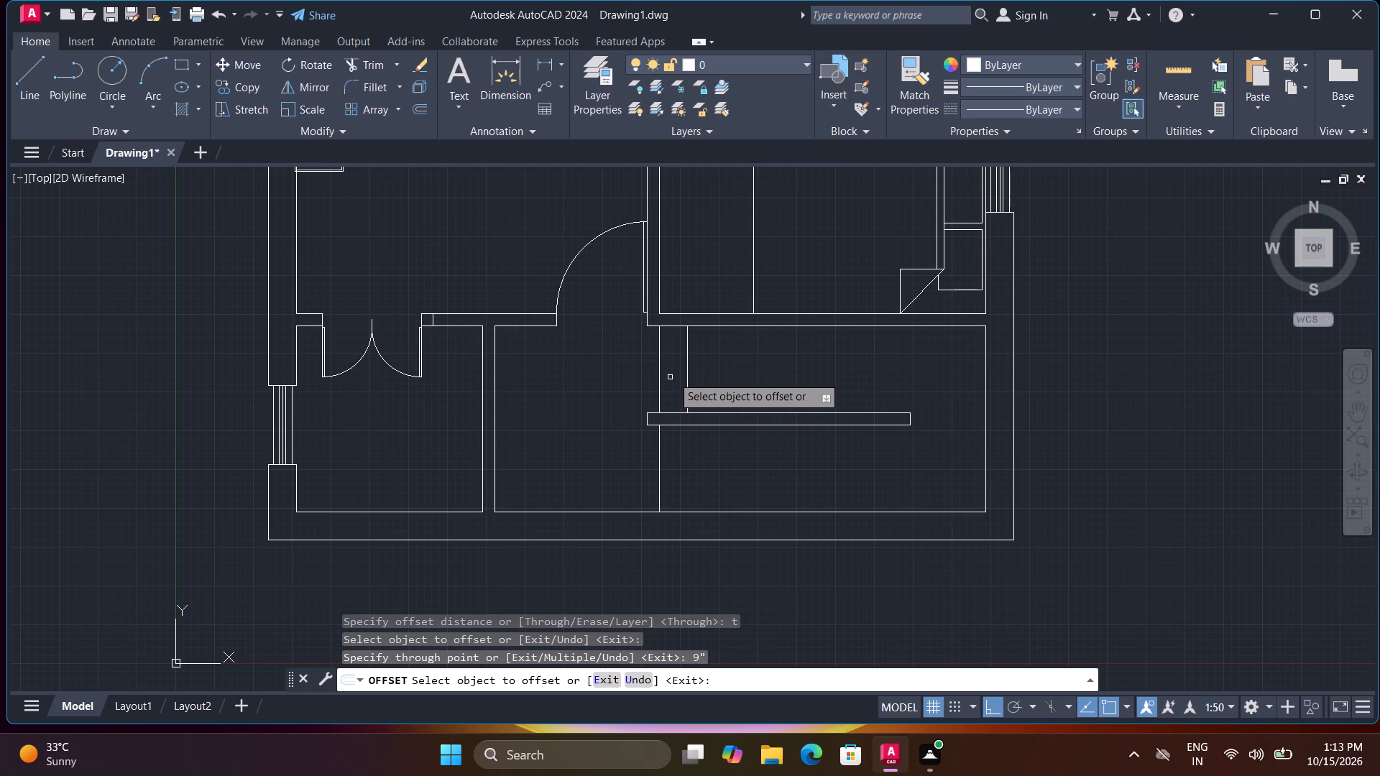
{"action": "left_click", "coordinate": [688, 374]}
{"action": "type", "text": "9\""}
{"action": "key", "text": "Return"}
{"action": "left_click", "coordinate": [714, 374]}
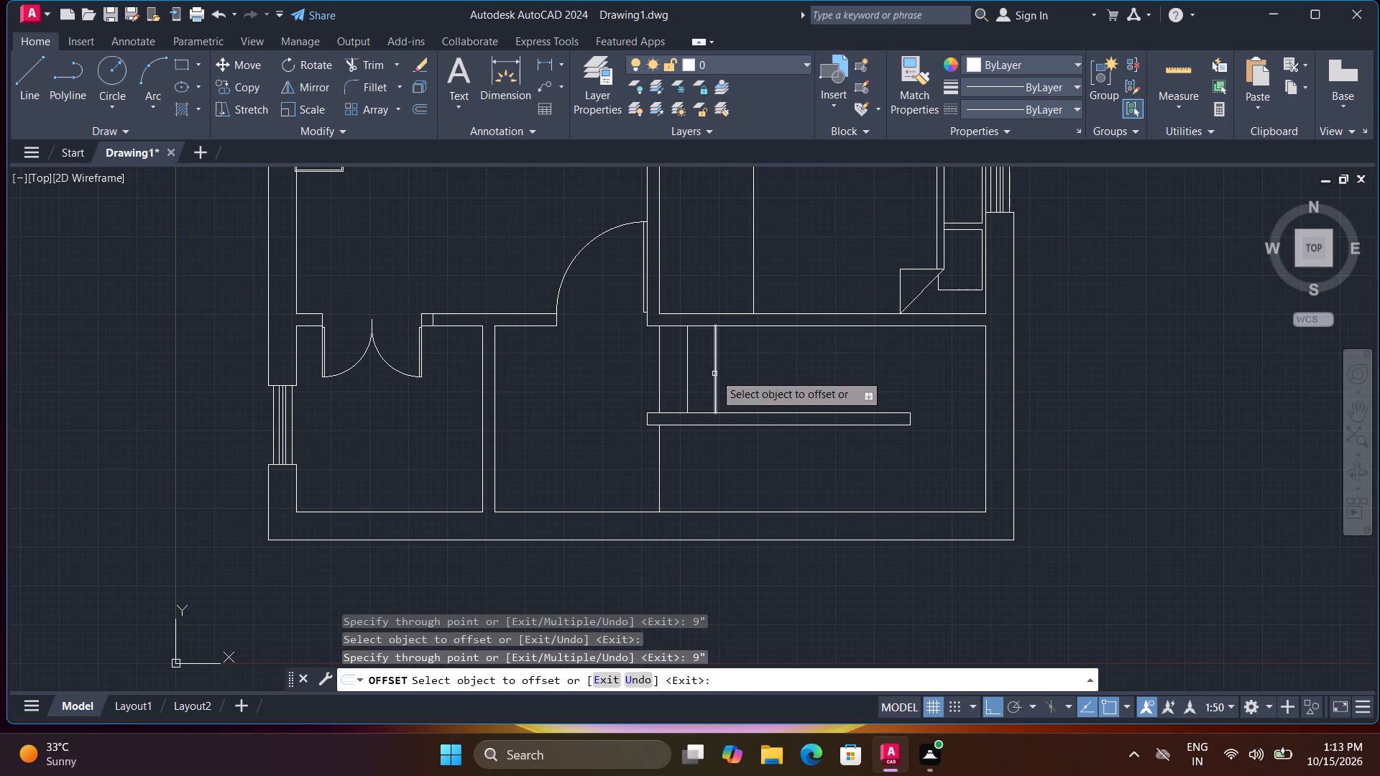
{"action": "key", "text": "9"}
{"action": "key", "text": "shift+quotedbl"}
{"action": "key", "text": "Return"}
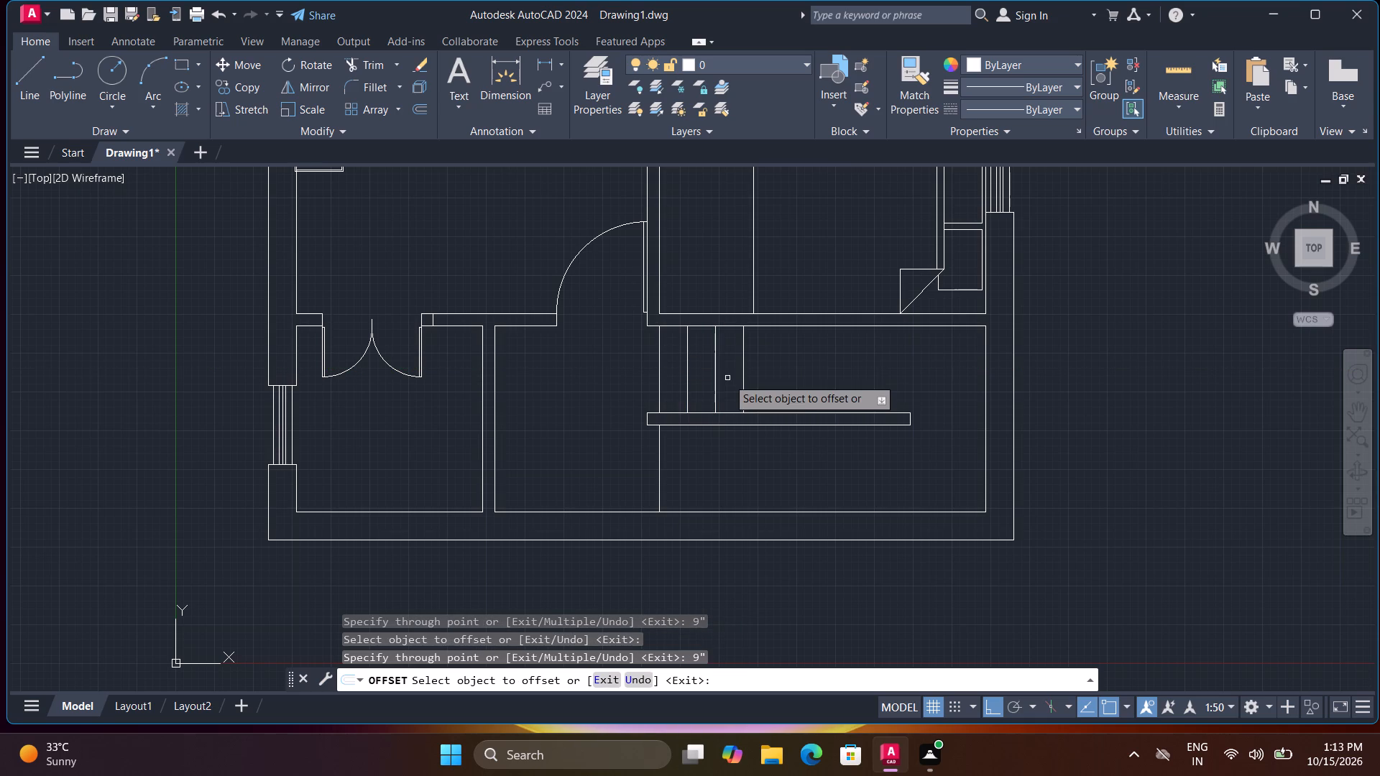
{"action": "left_click", "coordinate": [744, 378]}
{"action": "type", "text": "9\""}
{"action": "key", "text": "Return"}
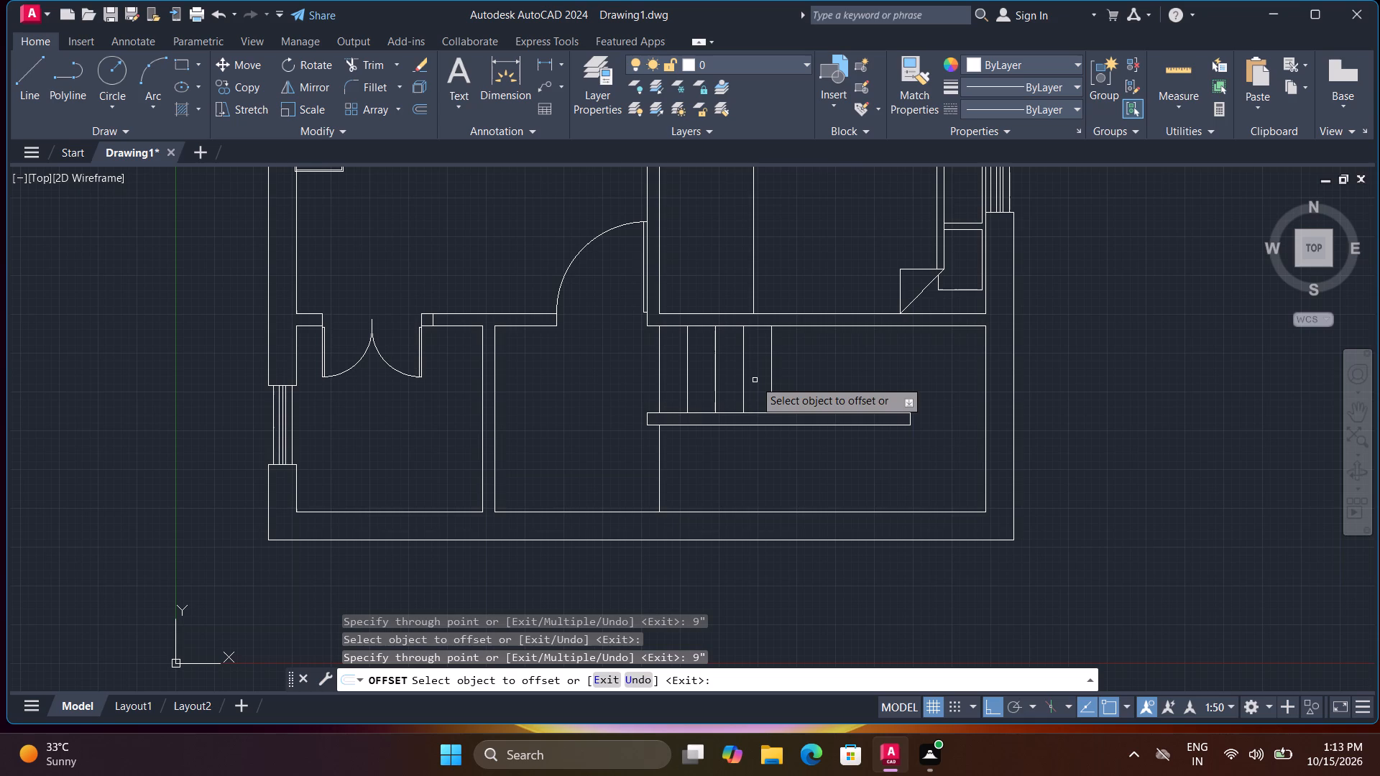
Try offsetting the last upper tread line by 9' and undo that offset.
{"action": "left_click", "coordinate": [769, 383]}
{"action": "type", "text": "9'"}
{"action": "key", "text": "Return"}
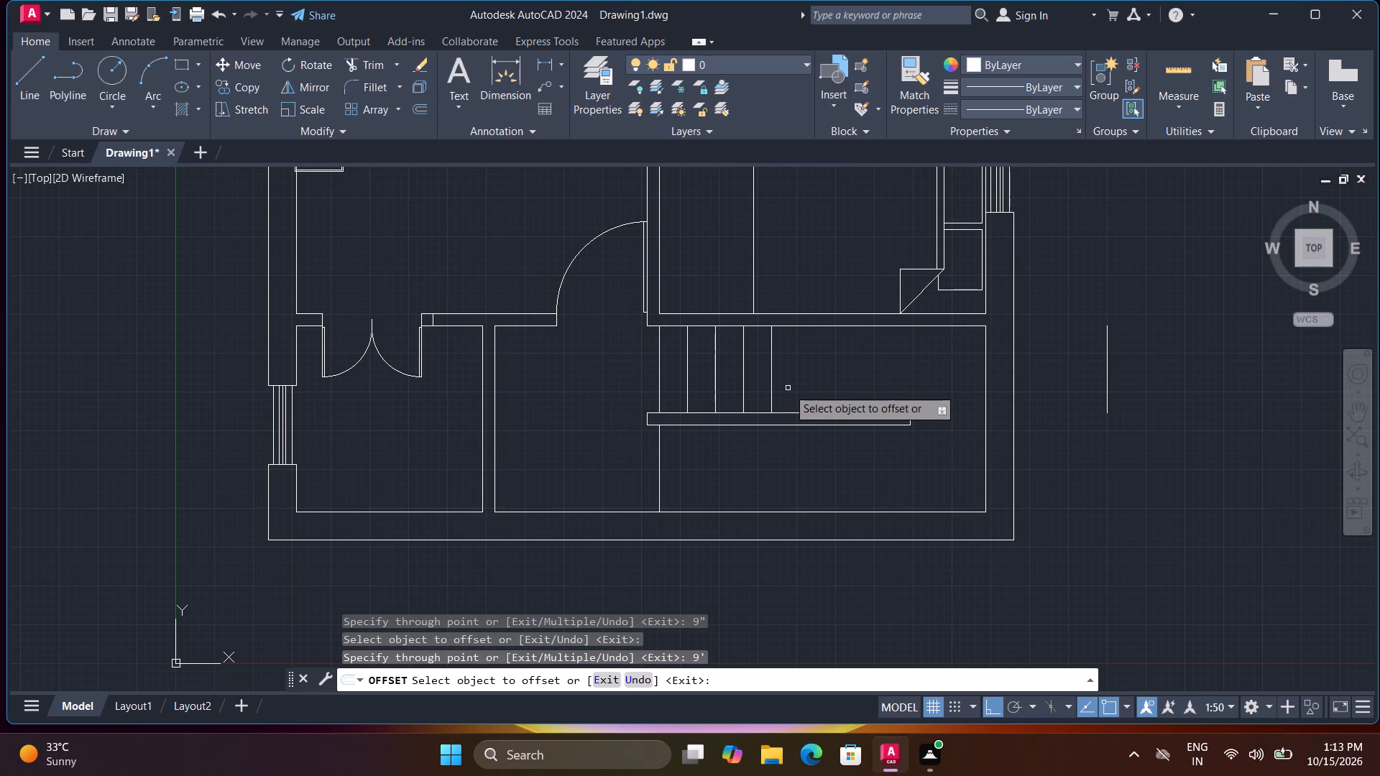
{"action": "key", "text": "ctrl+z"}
Add four more upper tread lines, offsetting each last line 9" further to the right.
{"action": "left_click", "coordinate": [770, 375]}
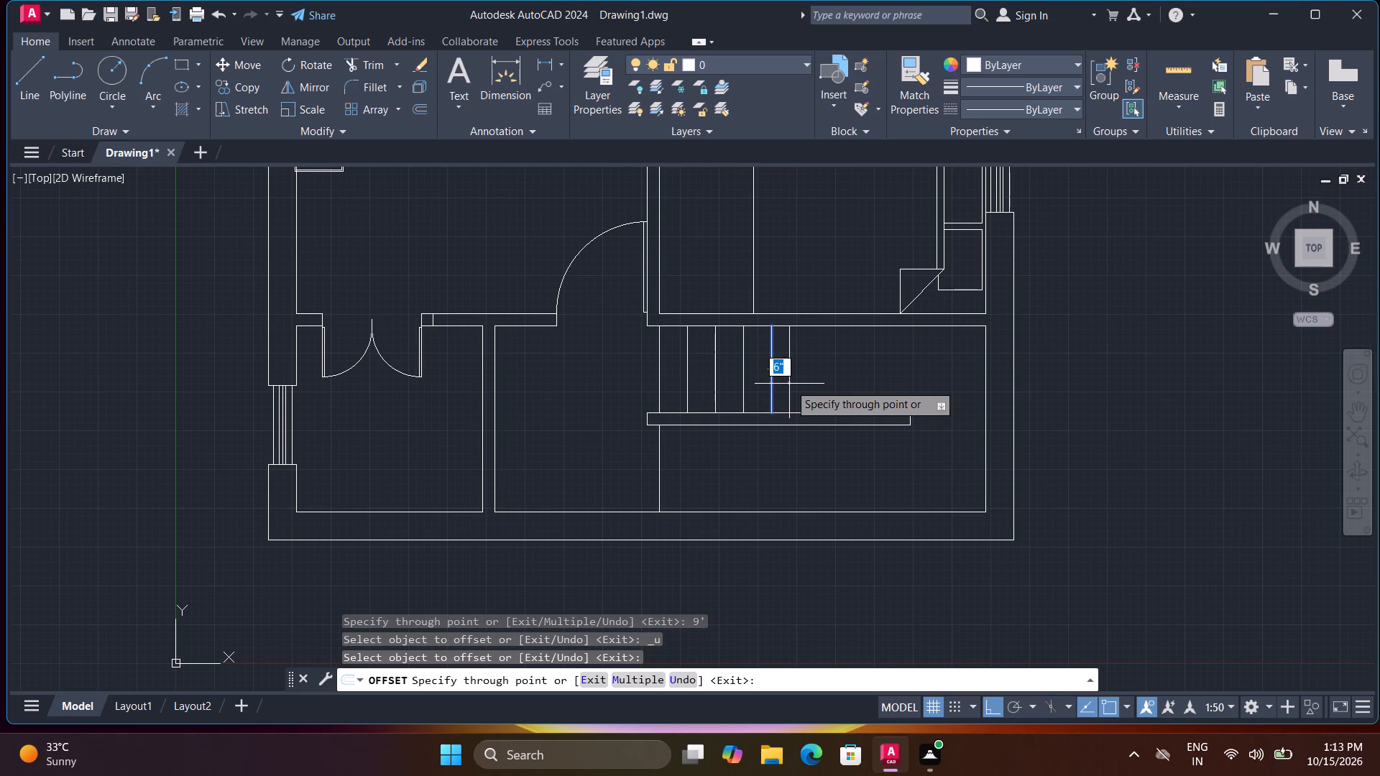
{"action": "type", "text": "9\""}
{"action": "key", "text": "Return"}
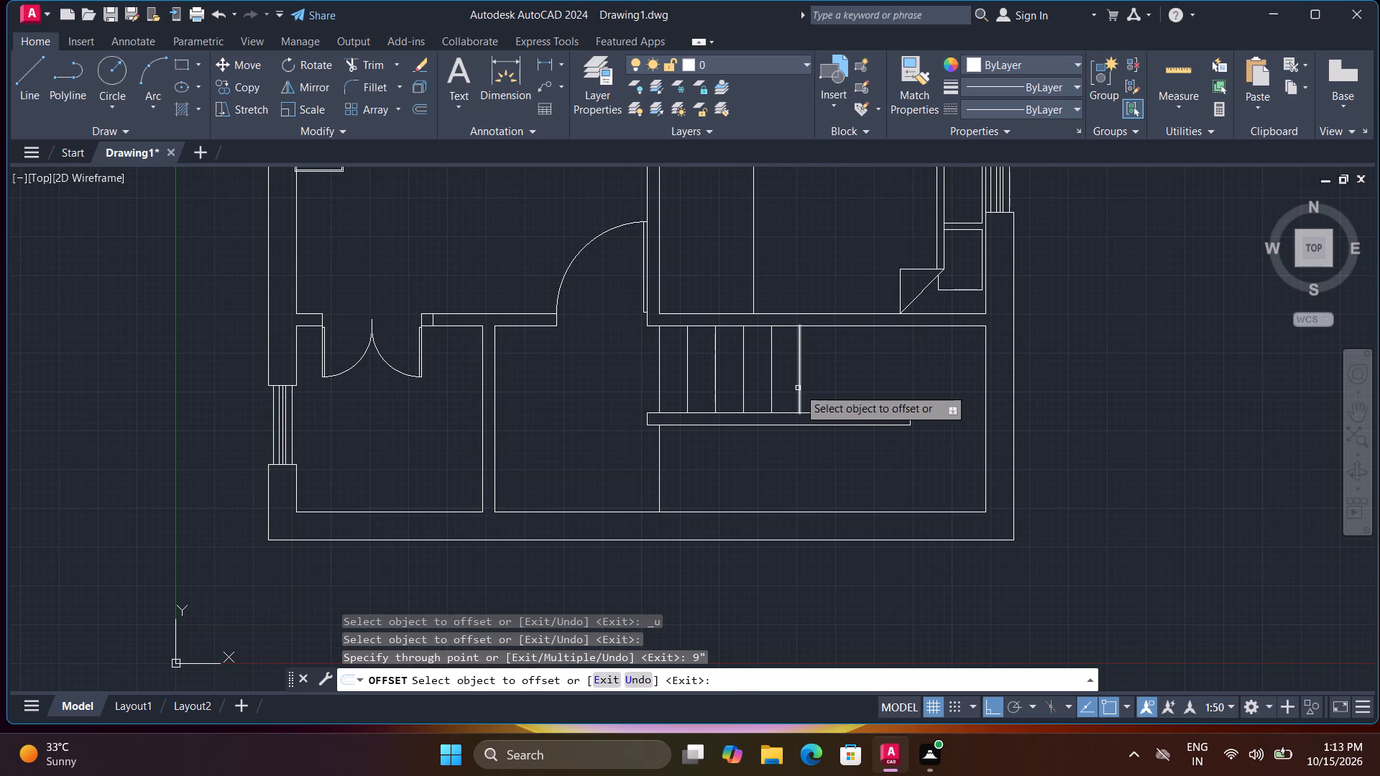
{"action": "left_click", "coordinate": [799, 388]}
{"action": "type", "text": "9\""}
{"action": "key", "text": "Return"}
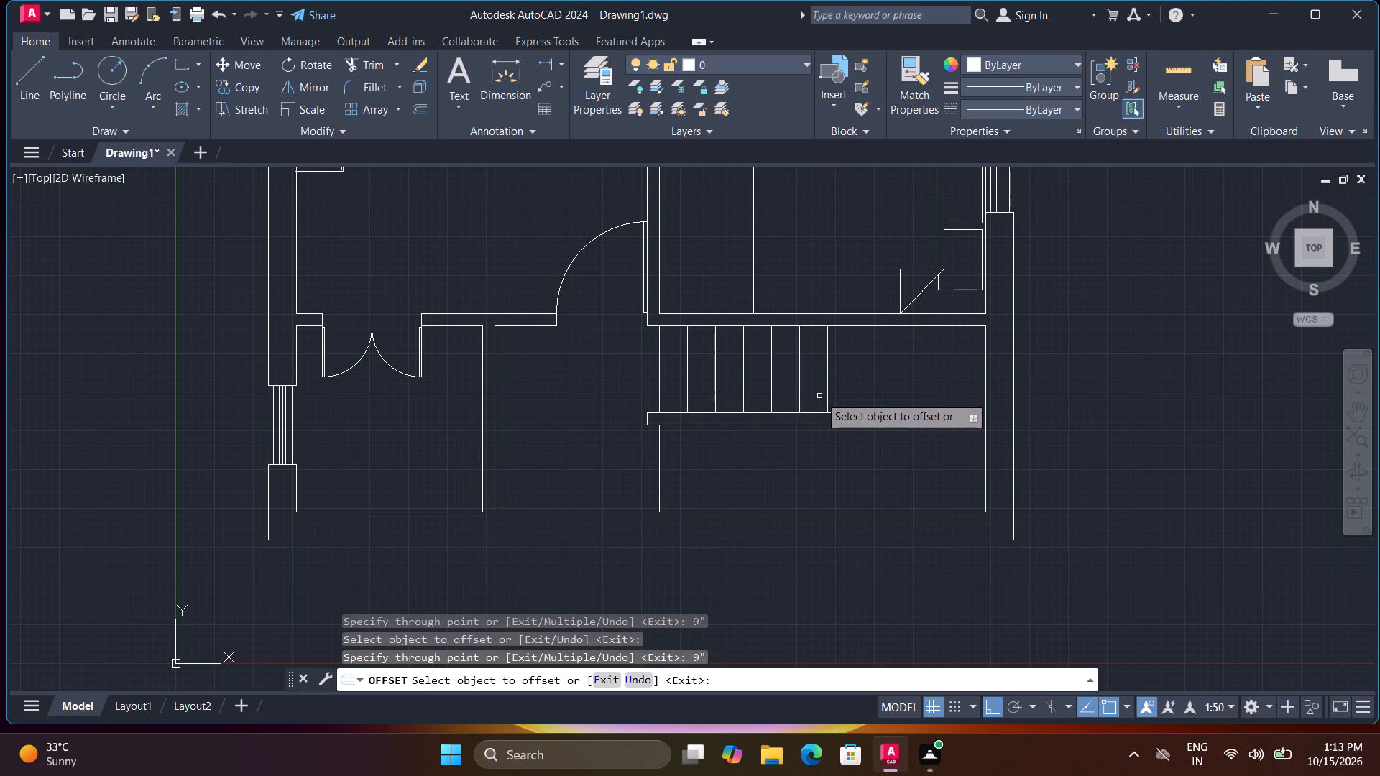
{"action": "left_click", "coordinate": [827, 389]}
{"action": "key", "text": "9"}
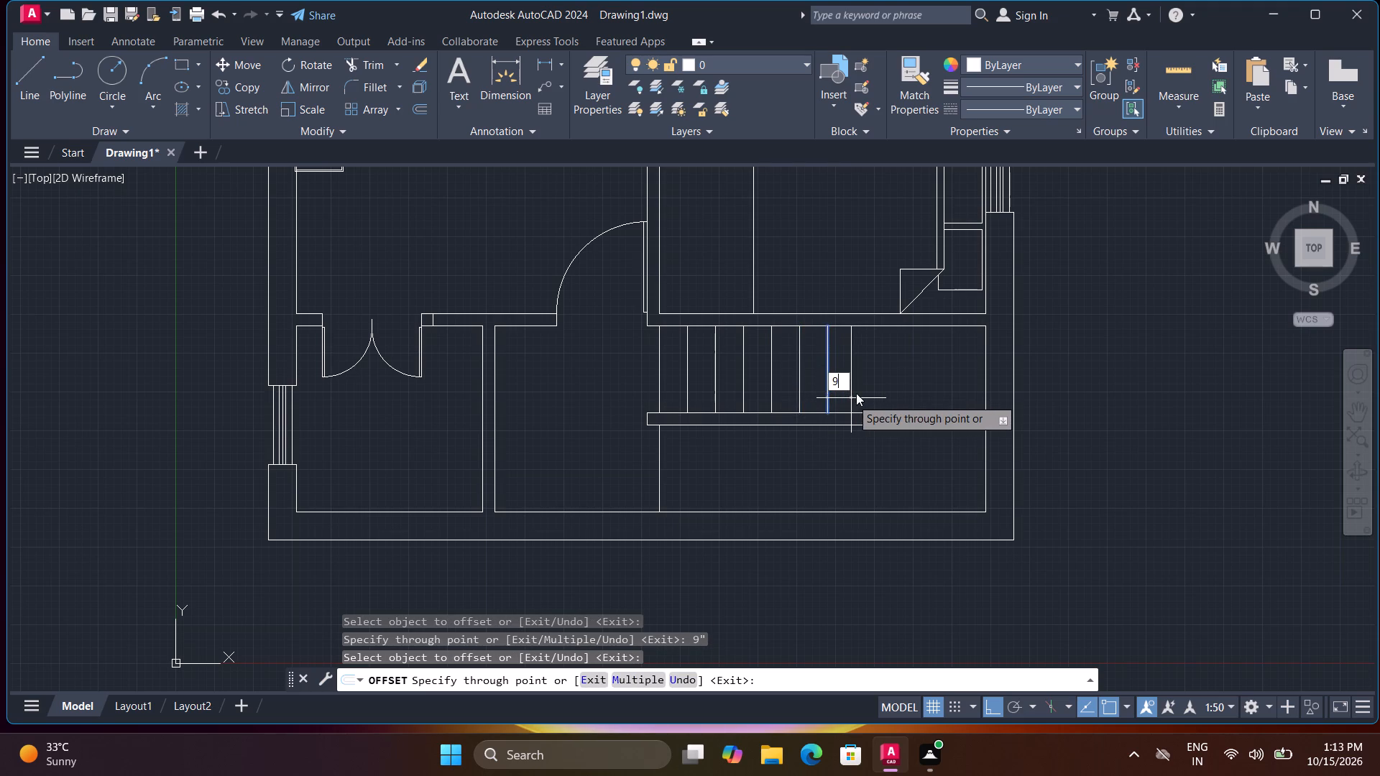
{"action": "key", "text": "shift+quotedbl"}
{"action": "key", "text": "Return"}
{"action": "left_click", "coordinate": [856, 394]}
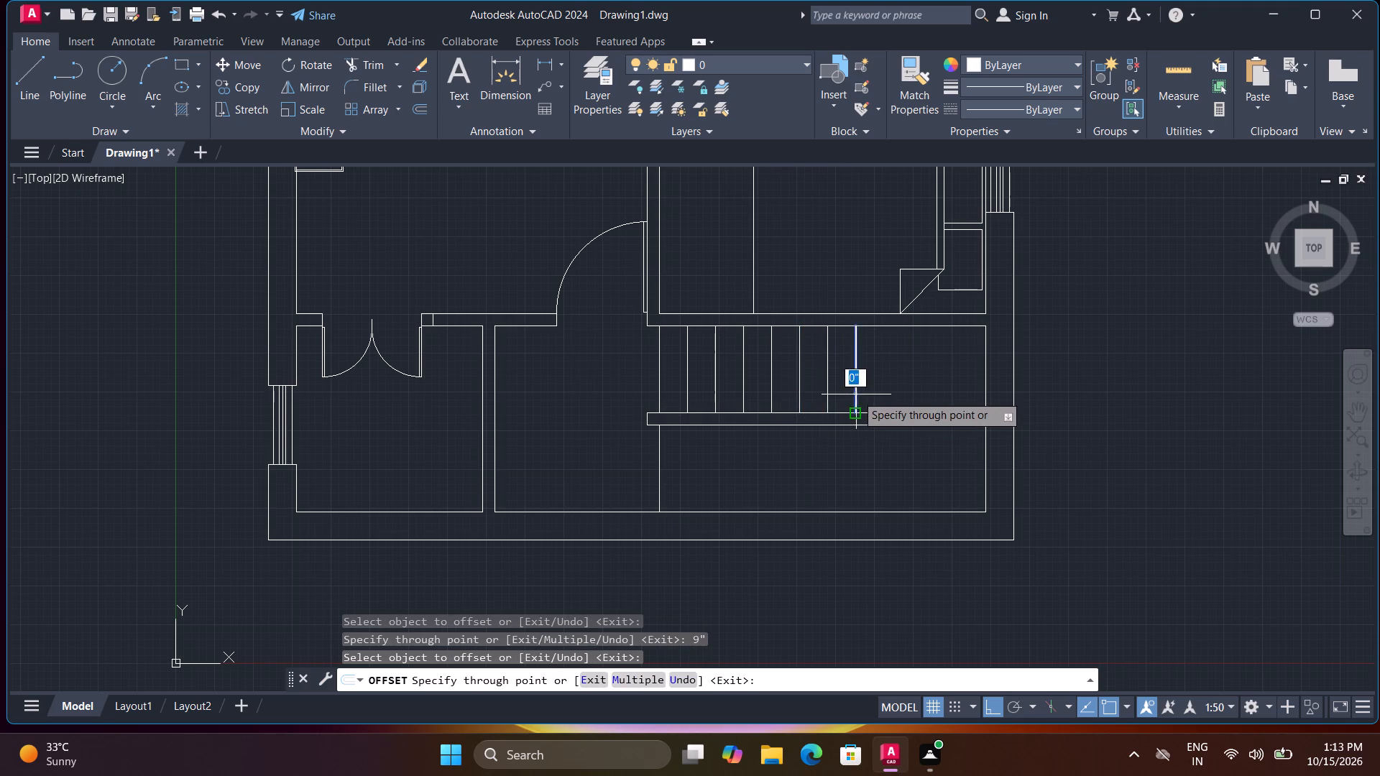
{"action": "key", "text": "9"}
{"action": "key", "text": "shift+quotedbl"}
{"action": "key", "text": "Return"}
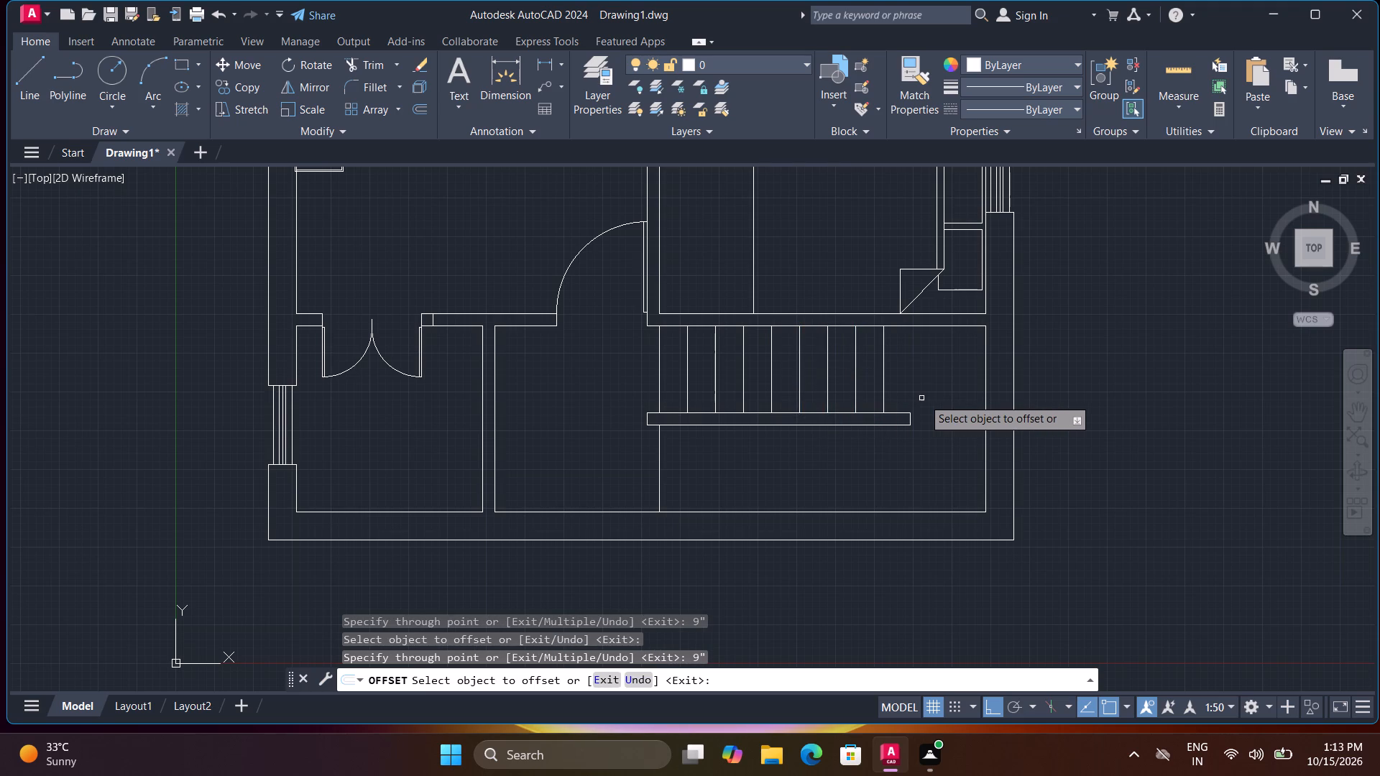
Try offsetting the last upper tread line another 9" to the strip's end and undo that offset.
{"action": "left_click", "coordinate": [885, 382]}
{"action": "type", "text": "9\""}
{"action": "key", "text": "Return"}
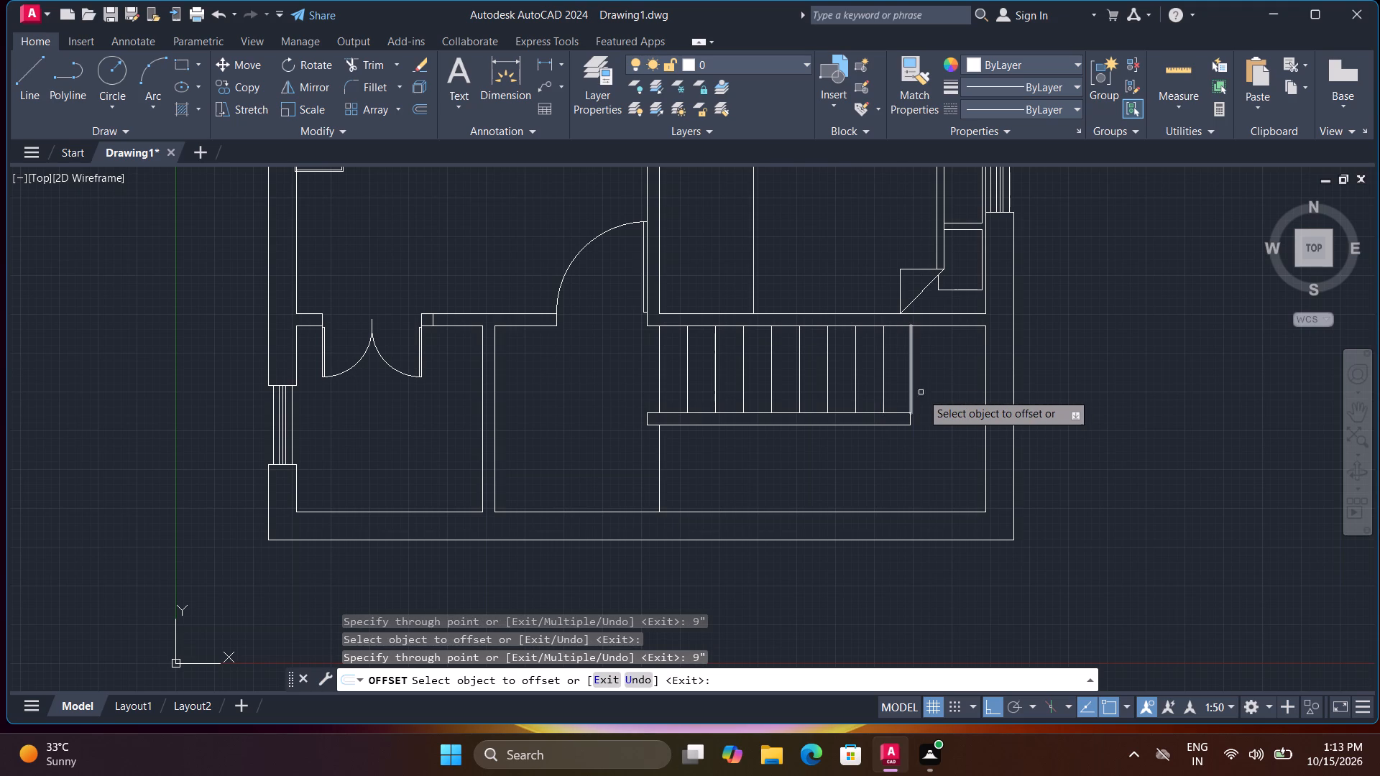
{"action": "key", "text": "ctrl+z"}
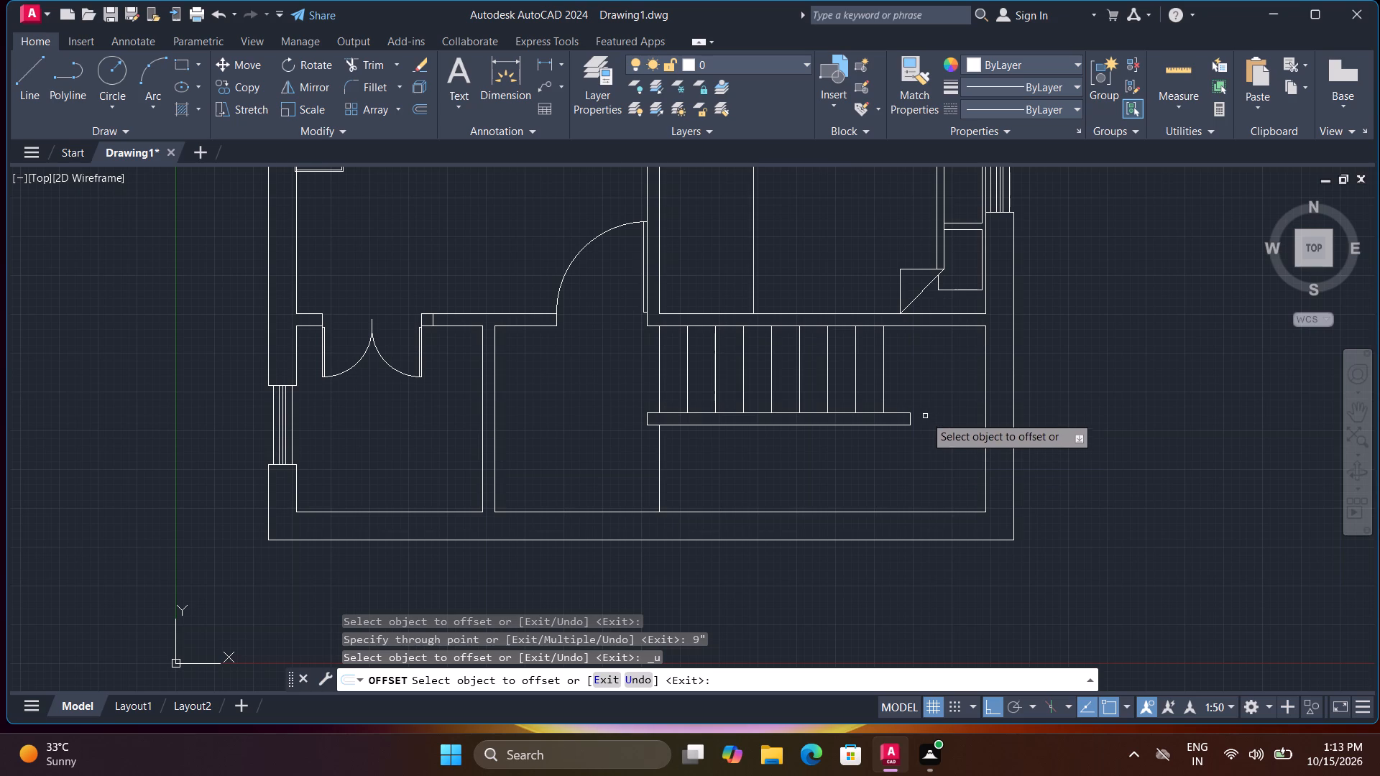
Offset the vertical line below the strip rightward five times in succession, through the ends of the matching upper tread lines.
{"action": "left_click", "coordinate": [658, 463]}
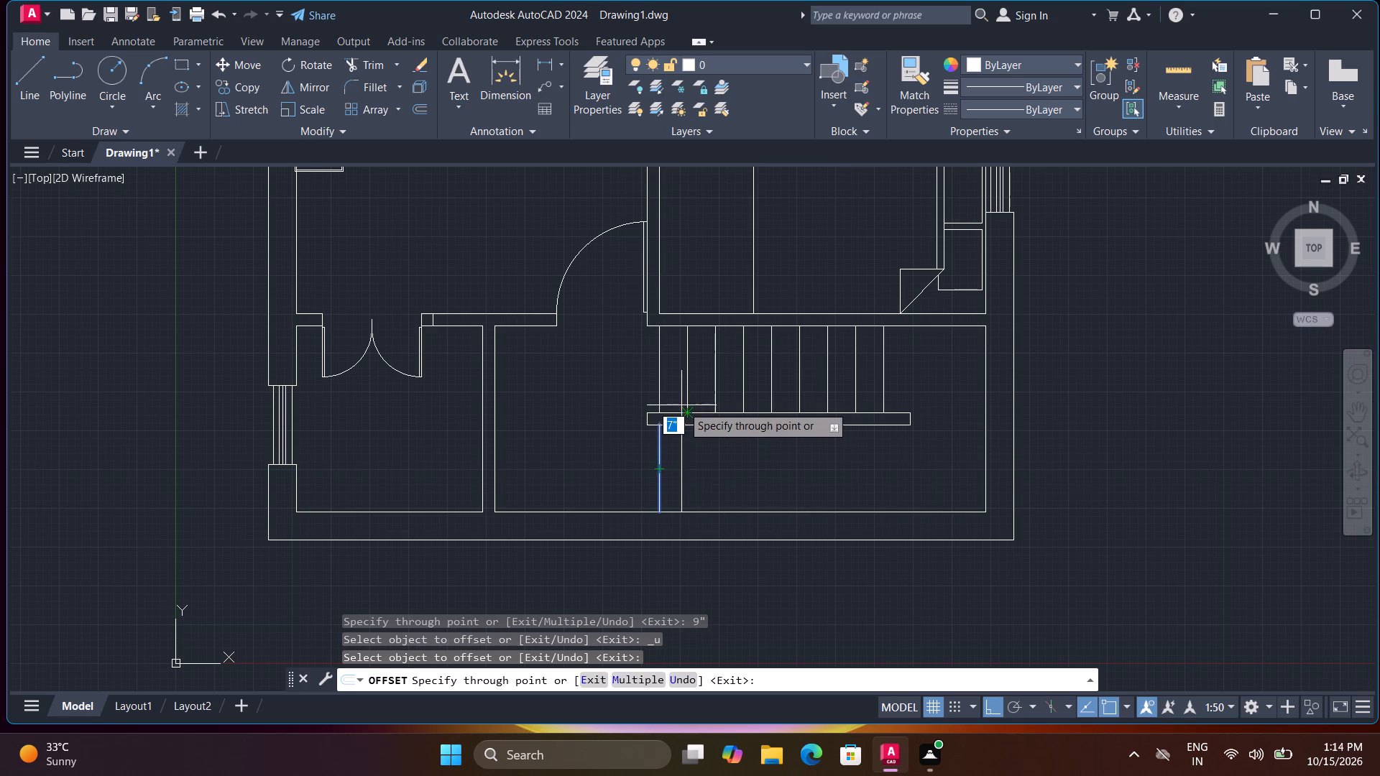
{"action": "left_click", "coordinate": [685, 412]}
{"action": "left_click", "coordinate": [688, 440]}
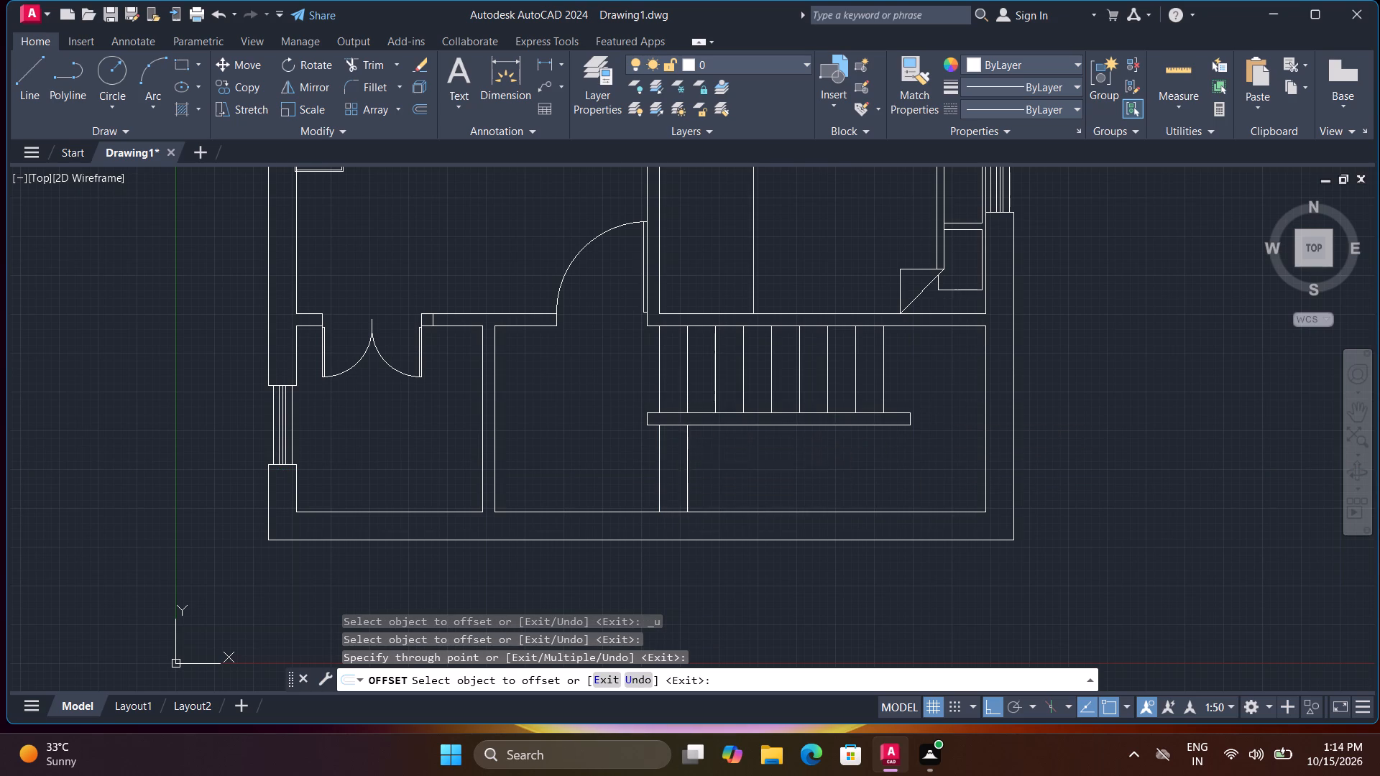
{"action": "left_click", "coordinate": [716, 414]}
{"action": "left_click", "coordinate": [714, 440]}
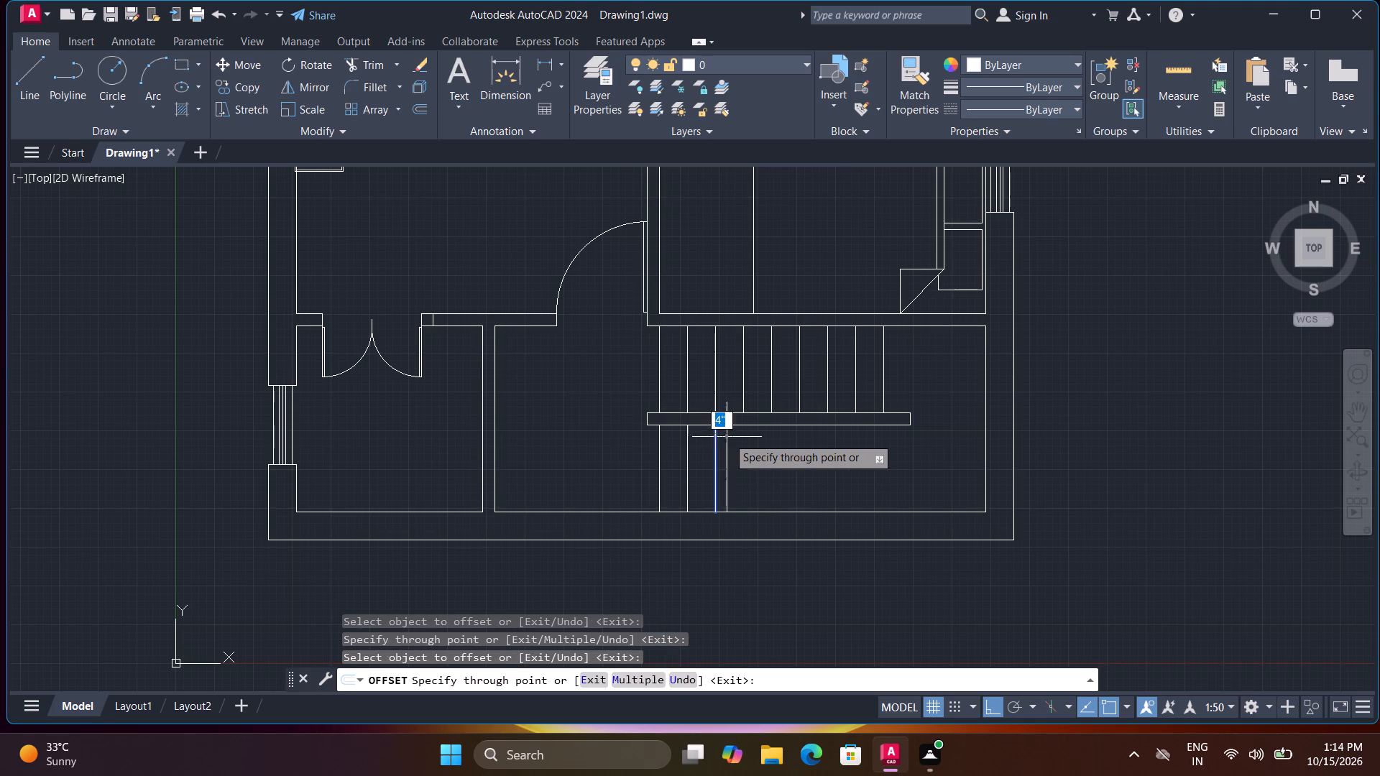
{"action": "left_click", "coordinate": [740, 410]}
{"action": "left_click", "coordinate": [743, 445]}
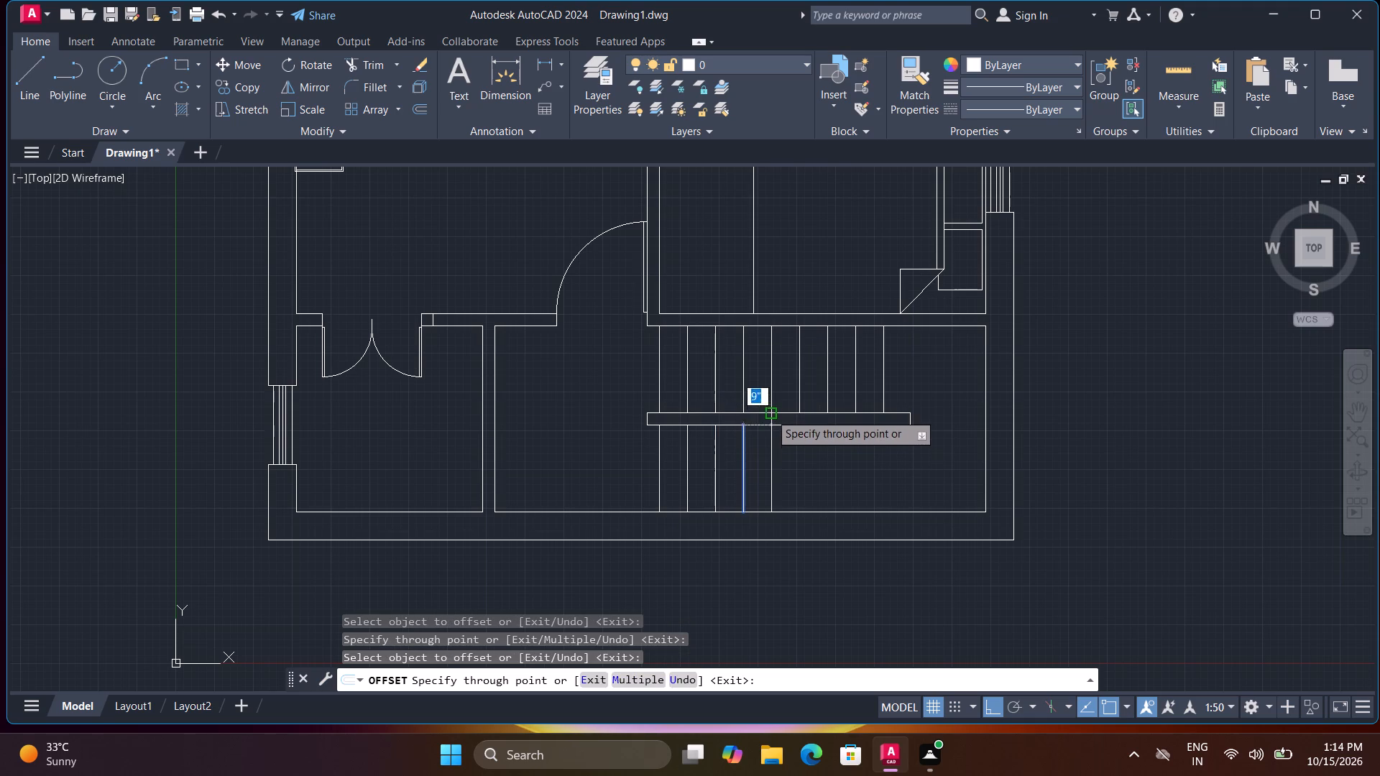
{"action": "left_click", "coordinate": [769, 409]}
{"action": "left_click", "coordinate": [773, 445]}
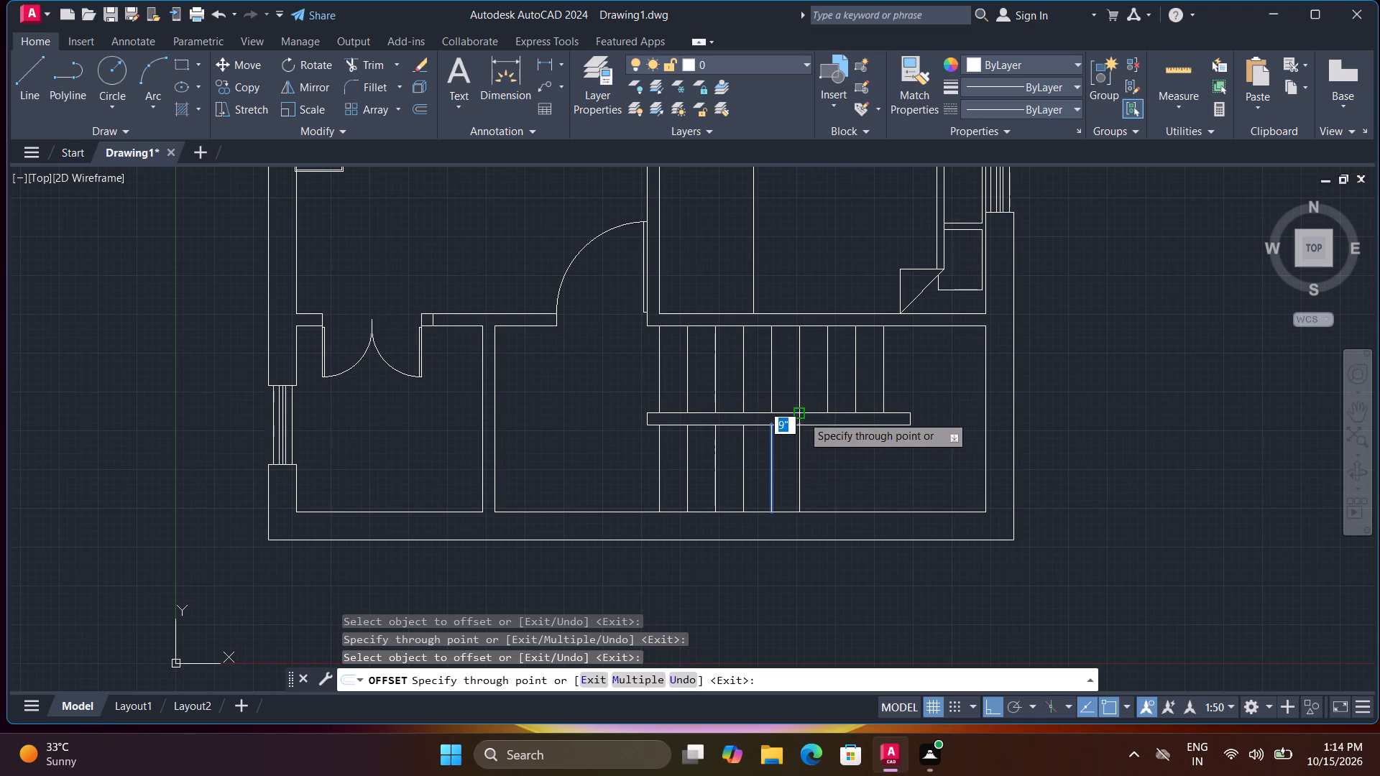
{"action": "left_click", "coordinate": [802, 415]}
Offset three more lower tread lines through the remaining upper tread ends to complete the lower stair flight.
{"action": "left_click", "coordinate": [801, 453]}
{"action": "left_click", "coordinate": [826, 410]}
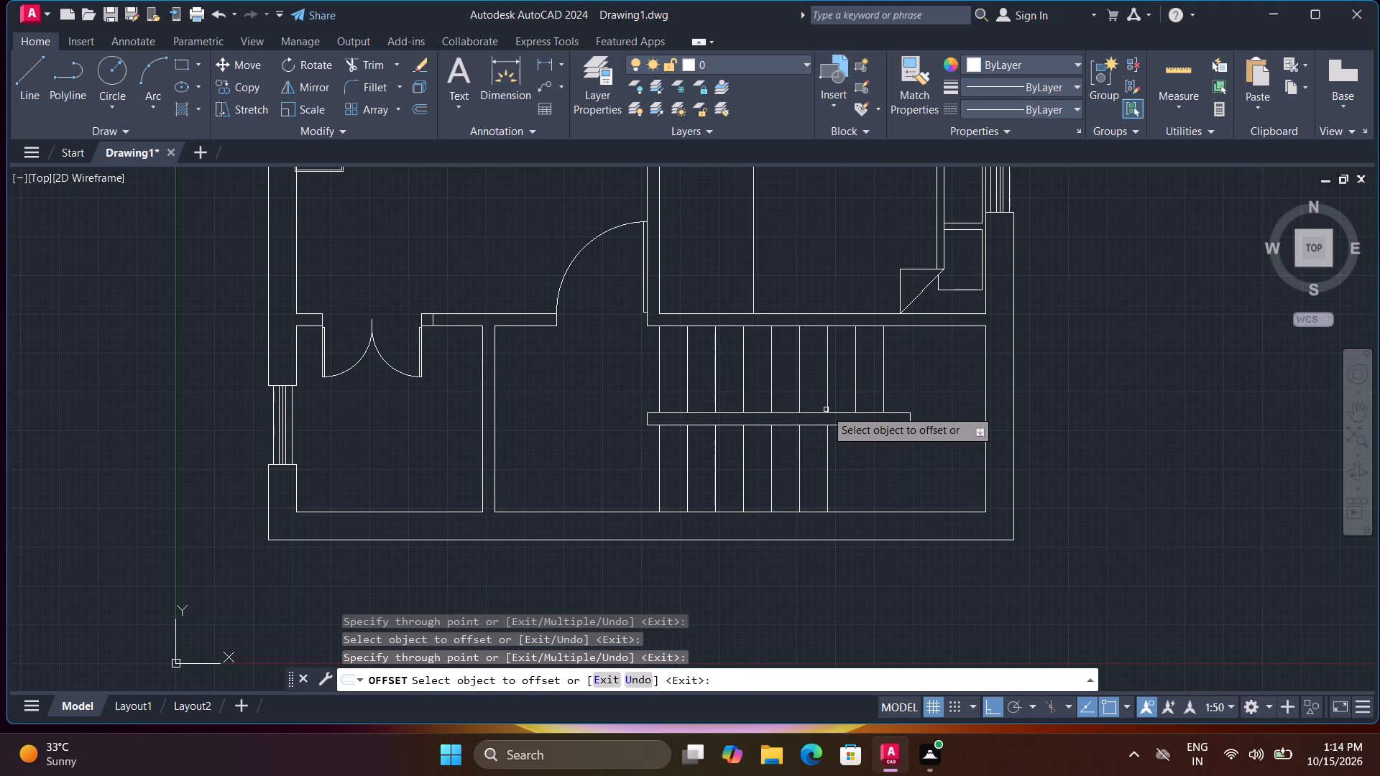
{"action": "left_click", "coordinate": [824, 438]}
{"action": "left_click", "coordinate": [820, 438]}
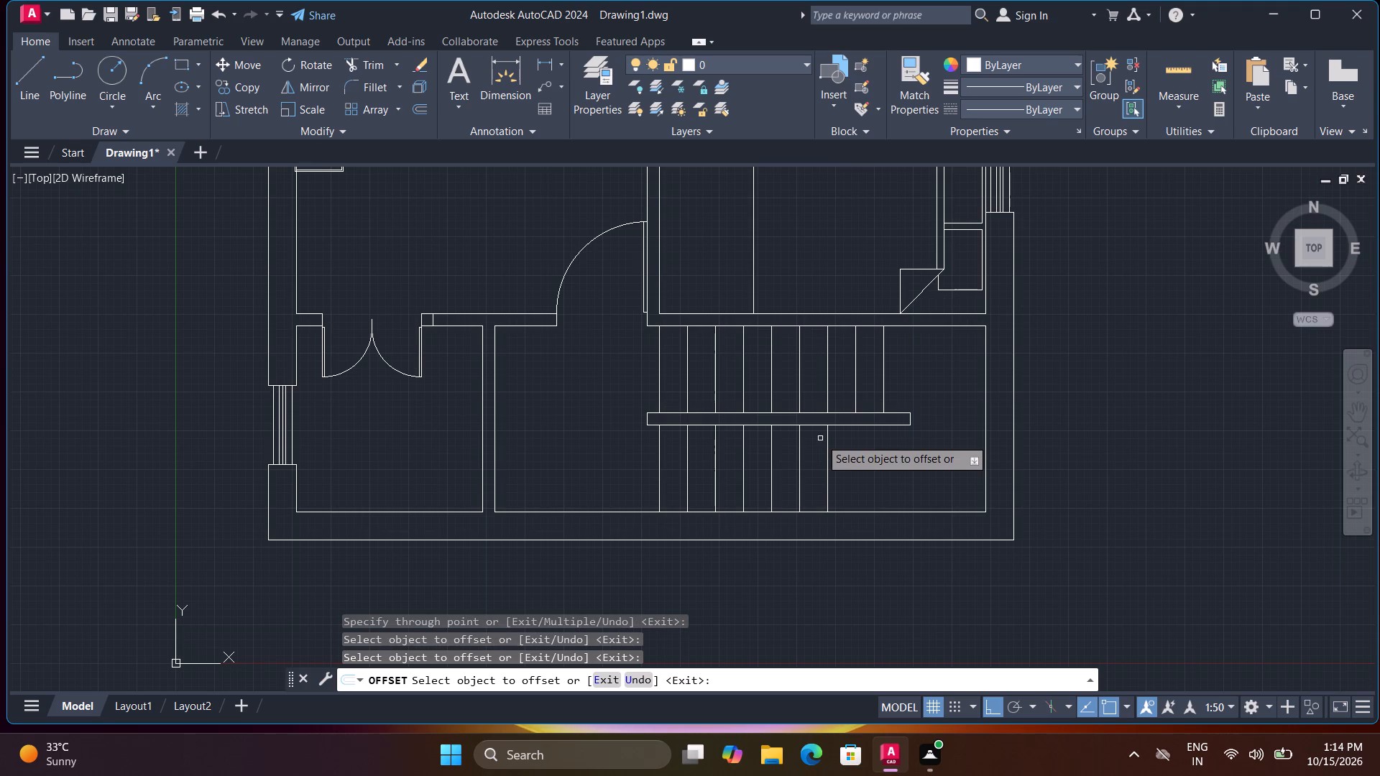
{"action": "left_click", "coordinate": [826, 443]}
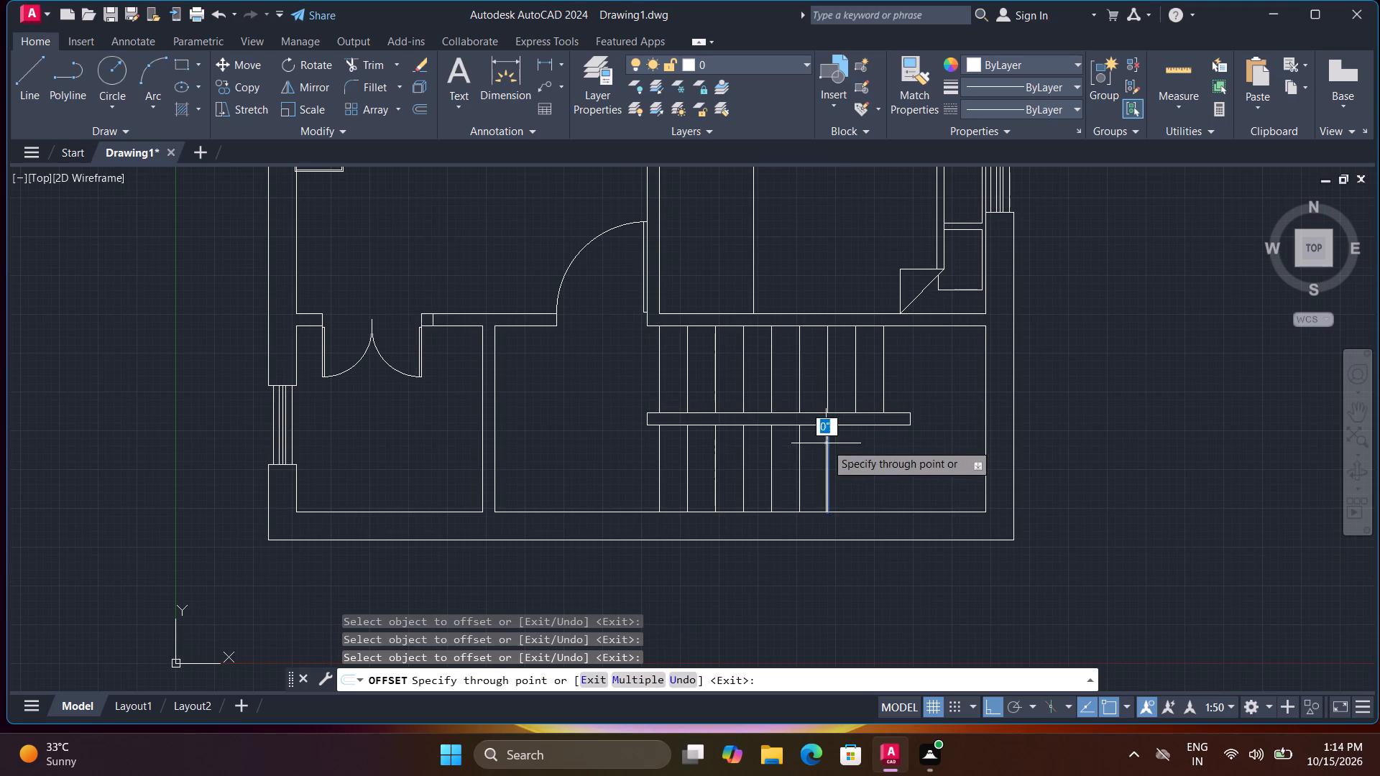
{"action": "left_click", "coordinate": [856, 414]}
{"action": "left_click", "coordinate": [856, 440]}
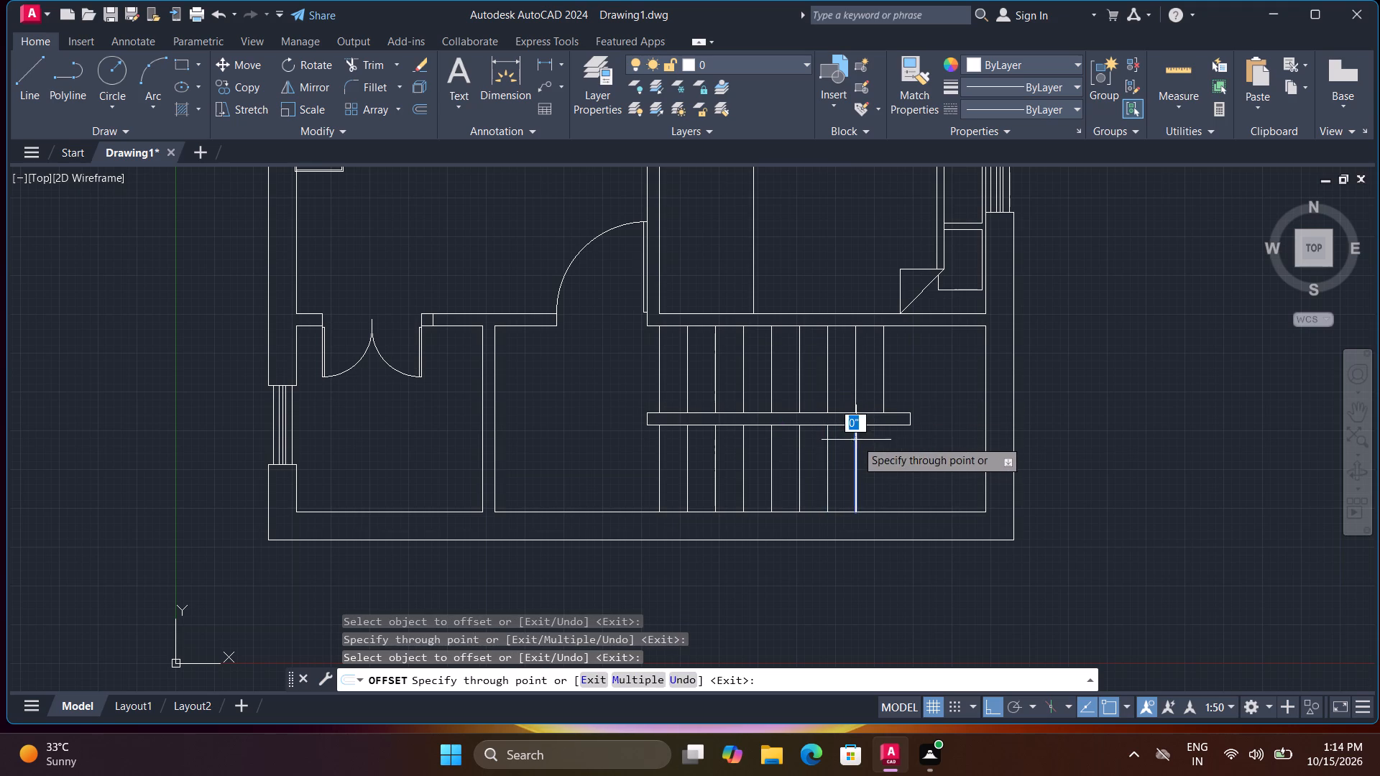
{"action": "left_click", "coordinate": [885, 414]}
{"action": "key", "text": "Escape"}
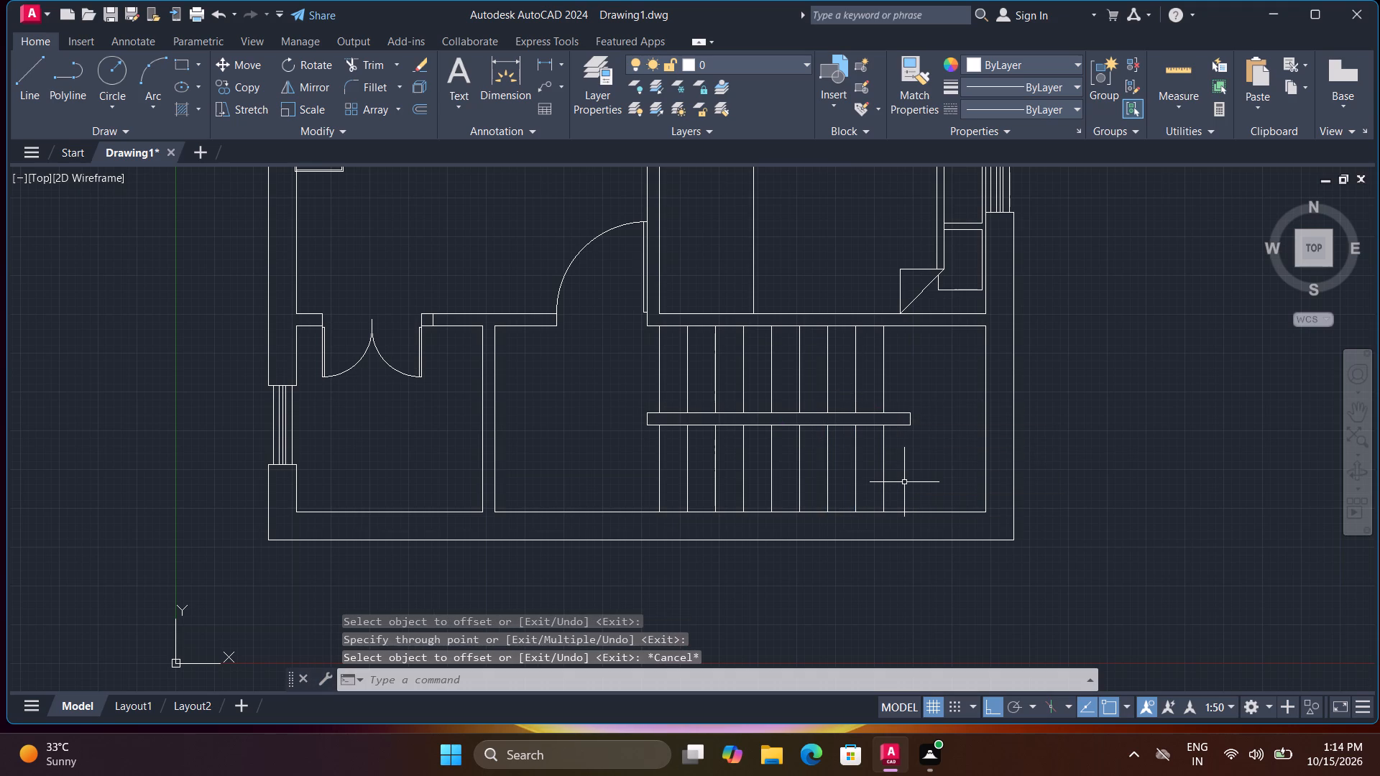
Draw two horizontal lines across all the lower tread lines, just below the central divider, extending past both ends of the flight.
{"action": "type", "text": "l"}
{"action": "key", "text": "space"}
{"action": "scroll", "coordinate": [820, 461], "scroll_direction": "up", "scroll_amount": 1}
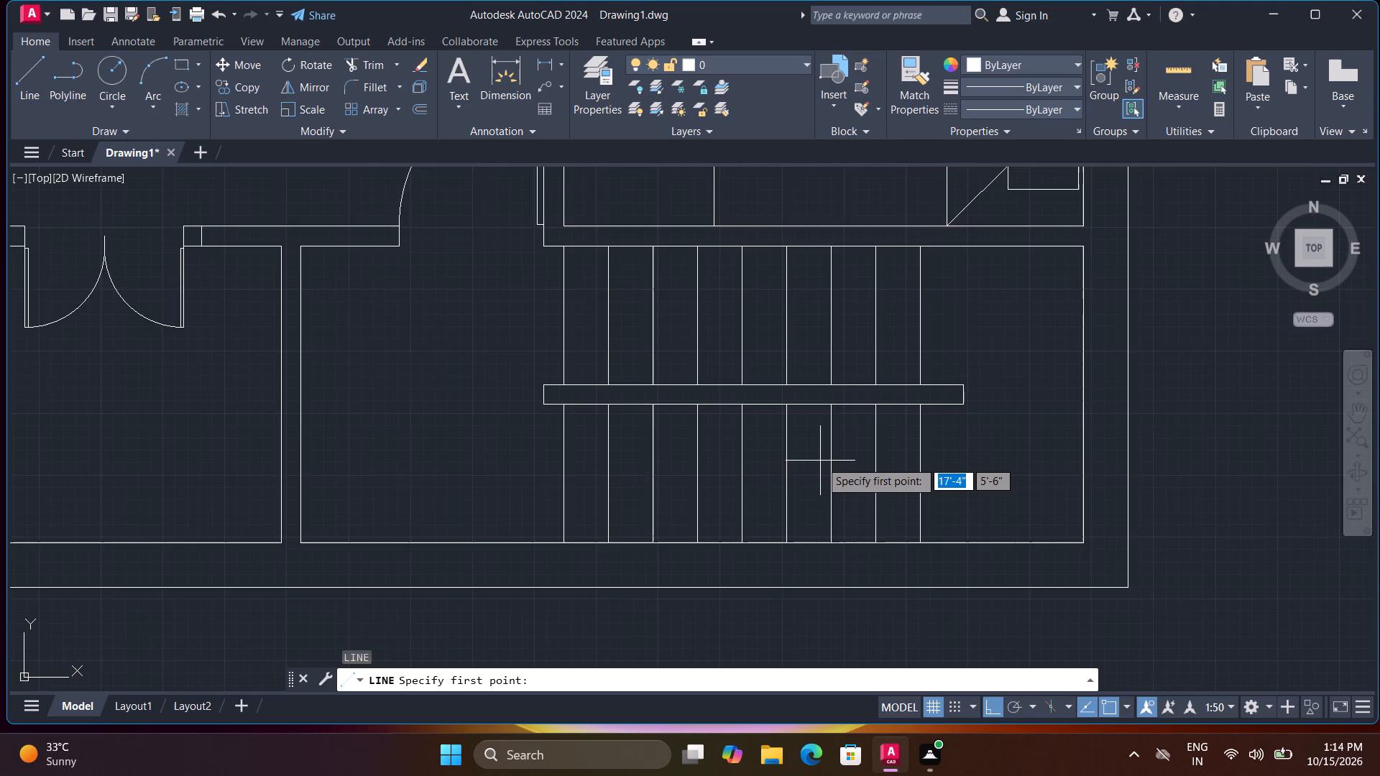
{"action": "scroll", "coordinate": [820, 461], "scroll_direction": "up", "scroll_amount": 1}
{"action": "left_click_drag", "start_coordinate": [356, 398], "coordinate": [368, 399]}
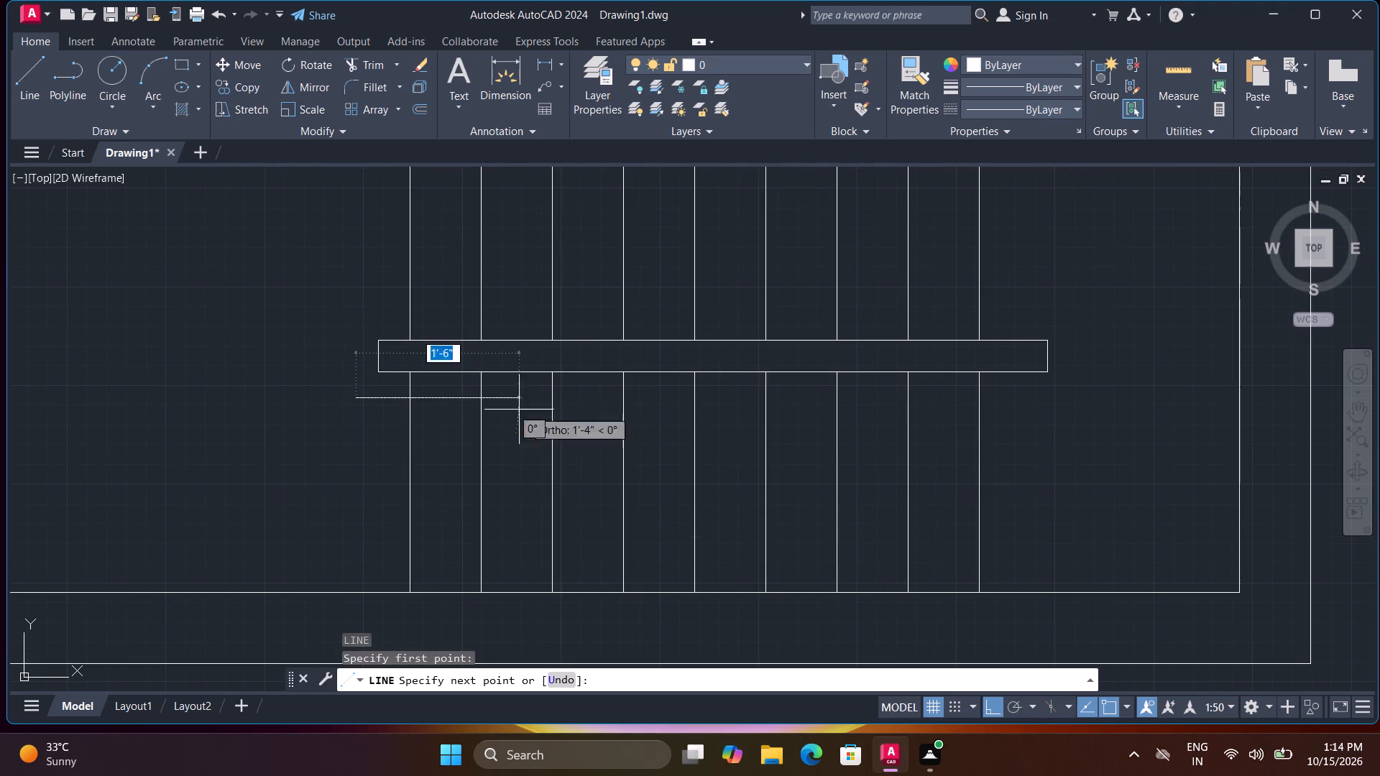
{"action": "left_click", "coordinate": [1067, 429]}
{"action": "key", "text": "space"}
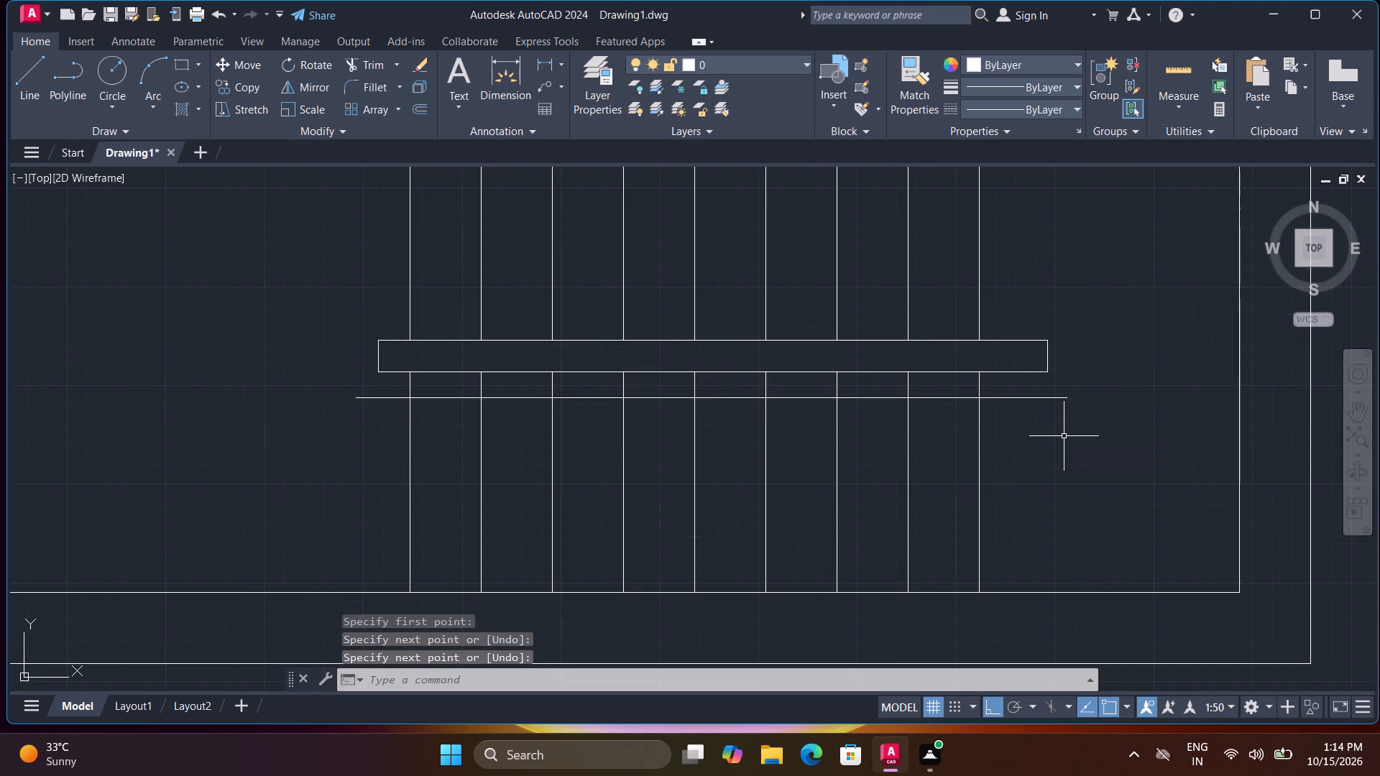
{"action": "key", "text": "space"}
{"action": "left_click", "coordinate": [1062, 451]}
{"action": "left_click", "coordinate": [318, 450]}
{"action": "key", "text": "space"}
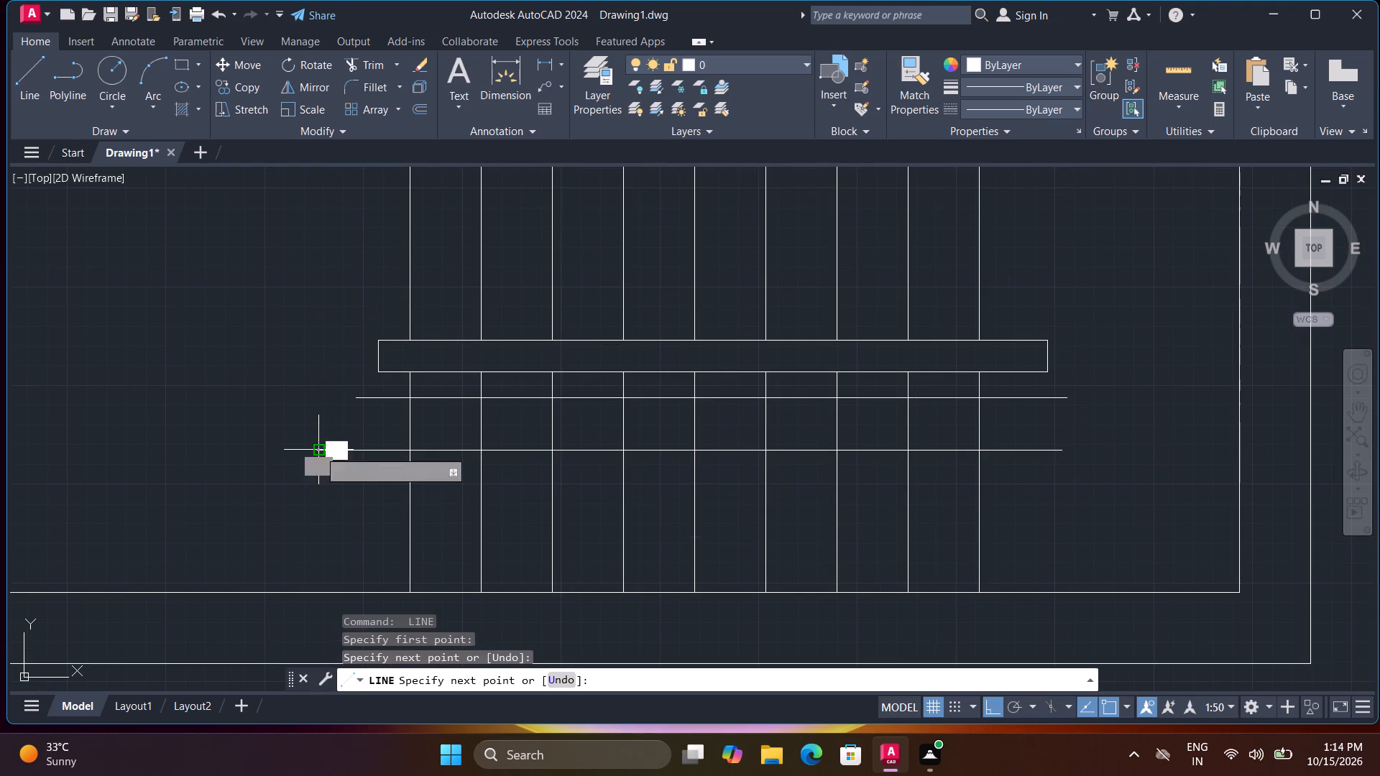
Draw two more horizontal lines across the lower flight, spaced roughly evenly down to the bottom wall.
{"action": "key", "text": "space"}
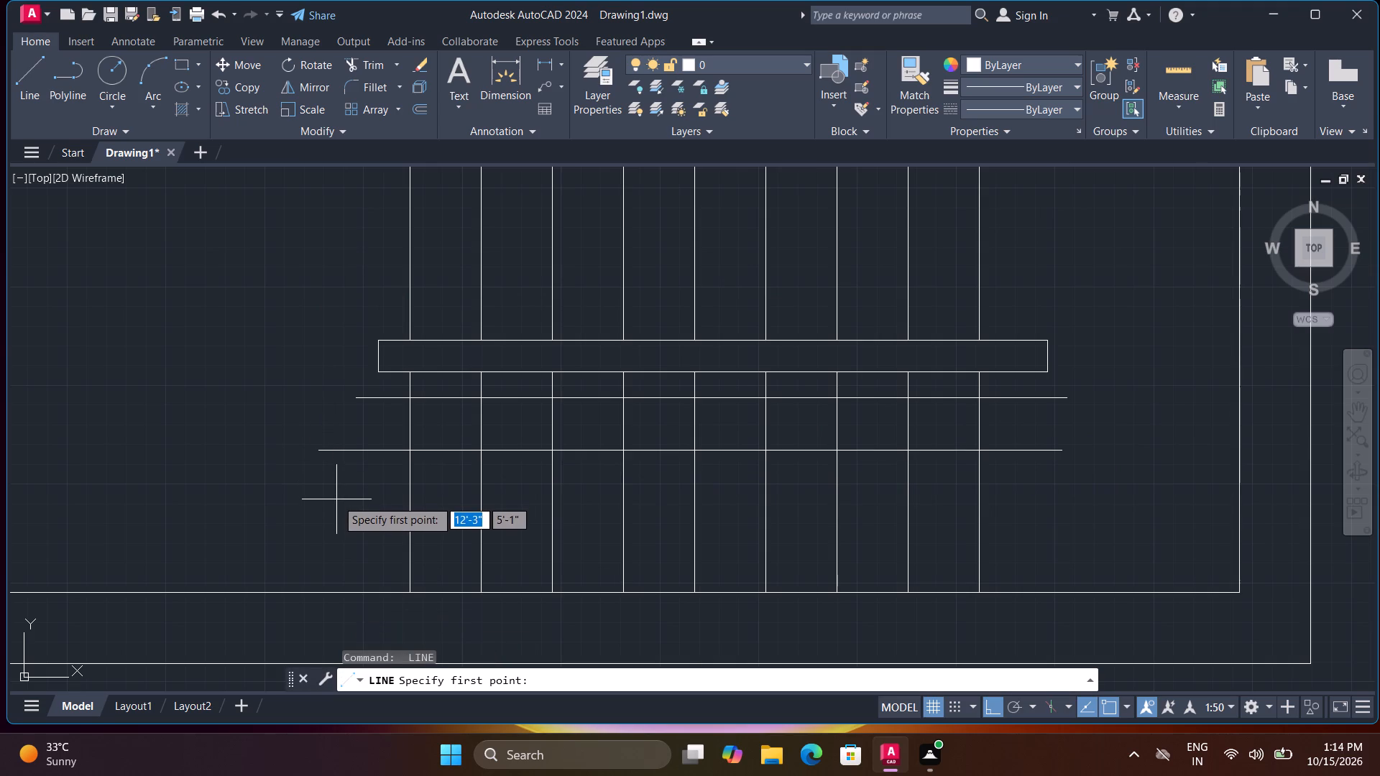
{"action": "left_click", "coordinate": [336, 500]}
{"action": "left_click", "coordinate": [1096, 504]}
{"action": "key", "text": "space"}
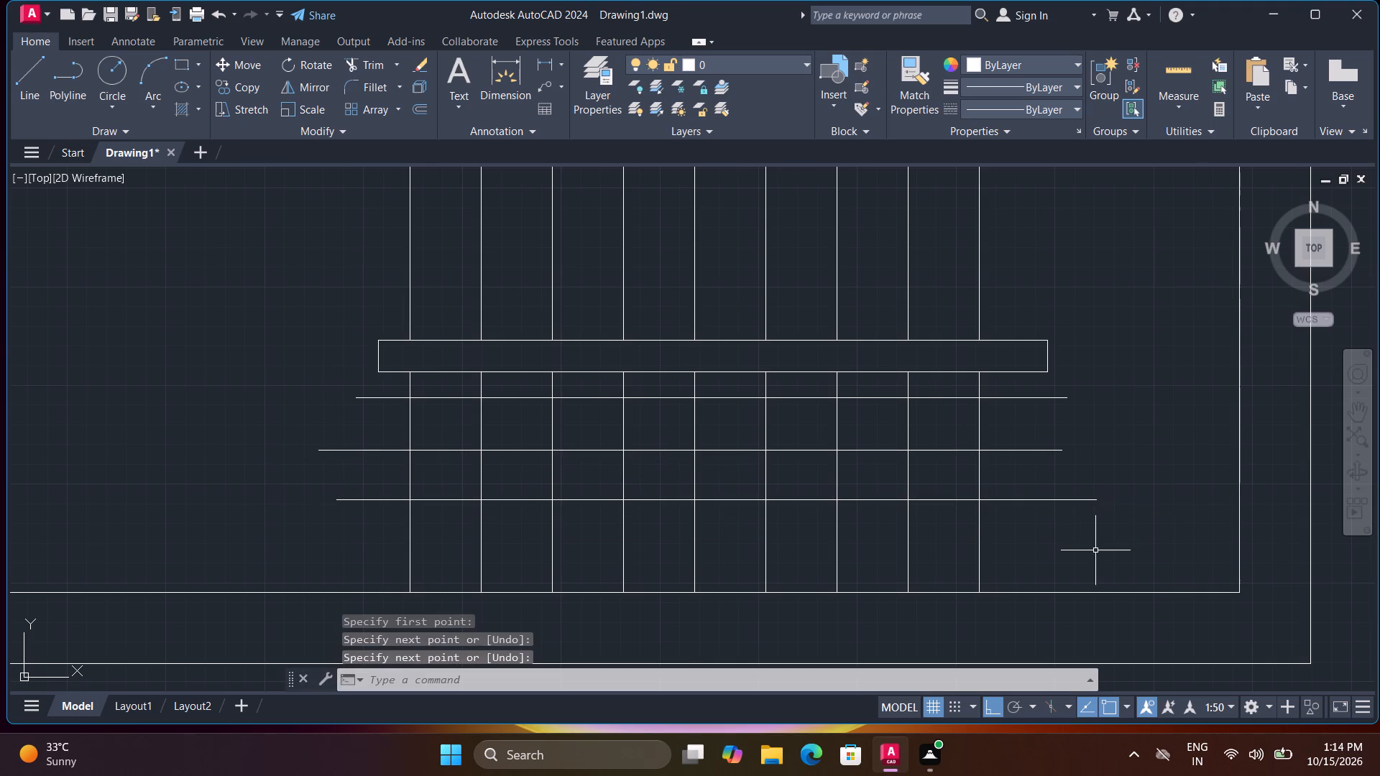
{"action": "key", "text": "space"}
{"action": "left_click", "coordinate": [1095, 553]}
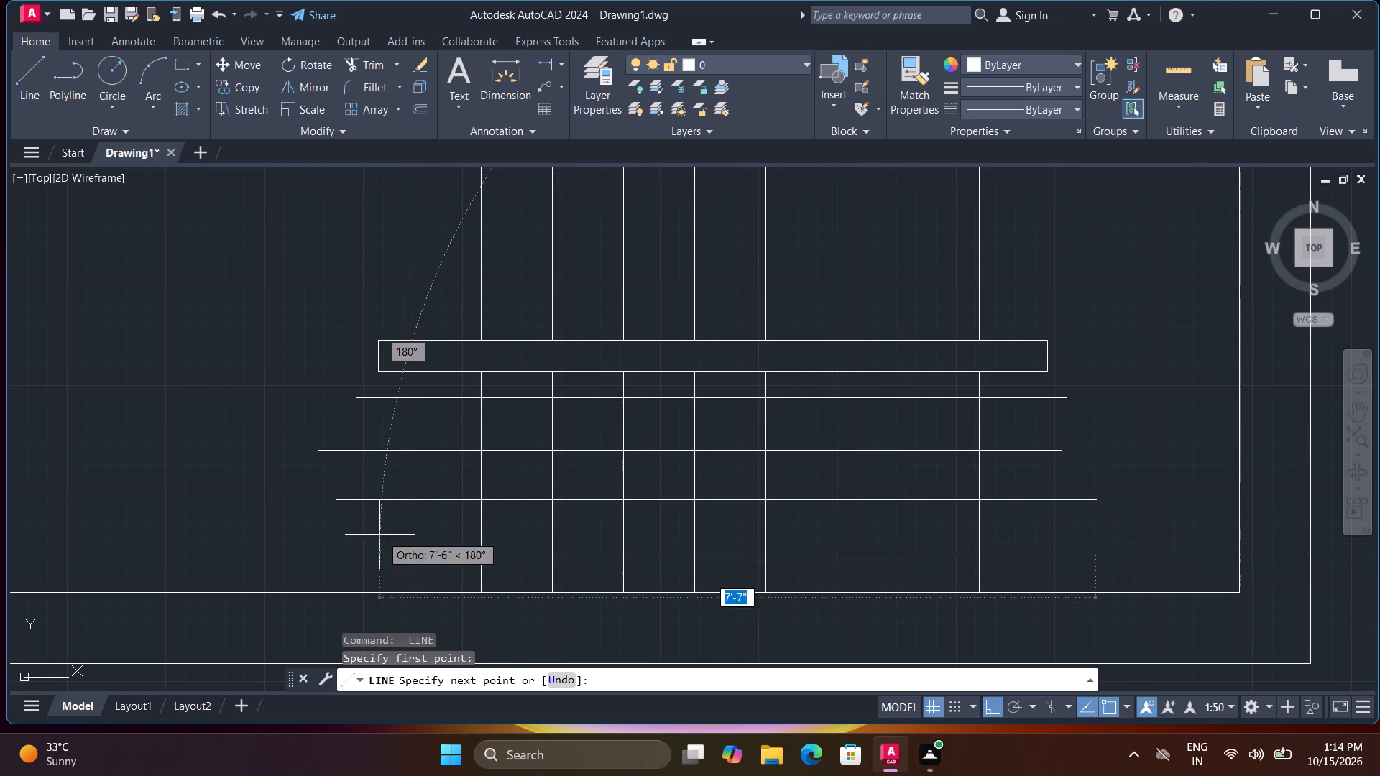
{"action": "left_click", "coordinate": [351, 535]}
{"action": "key", "text": "space"}
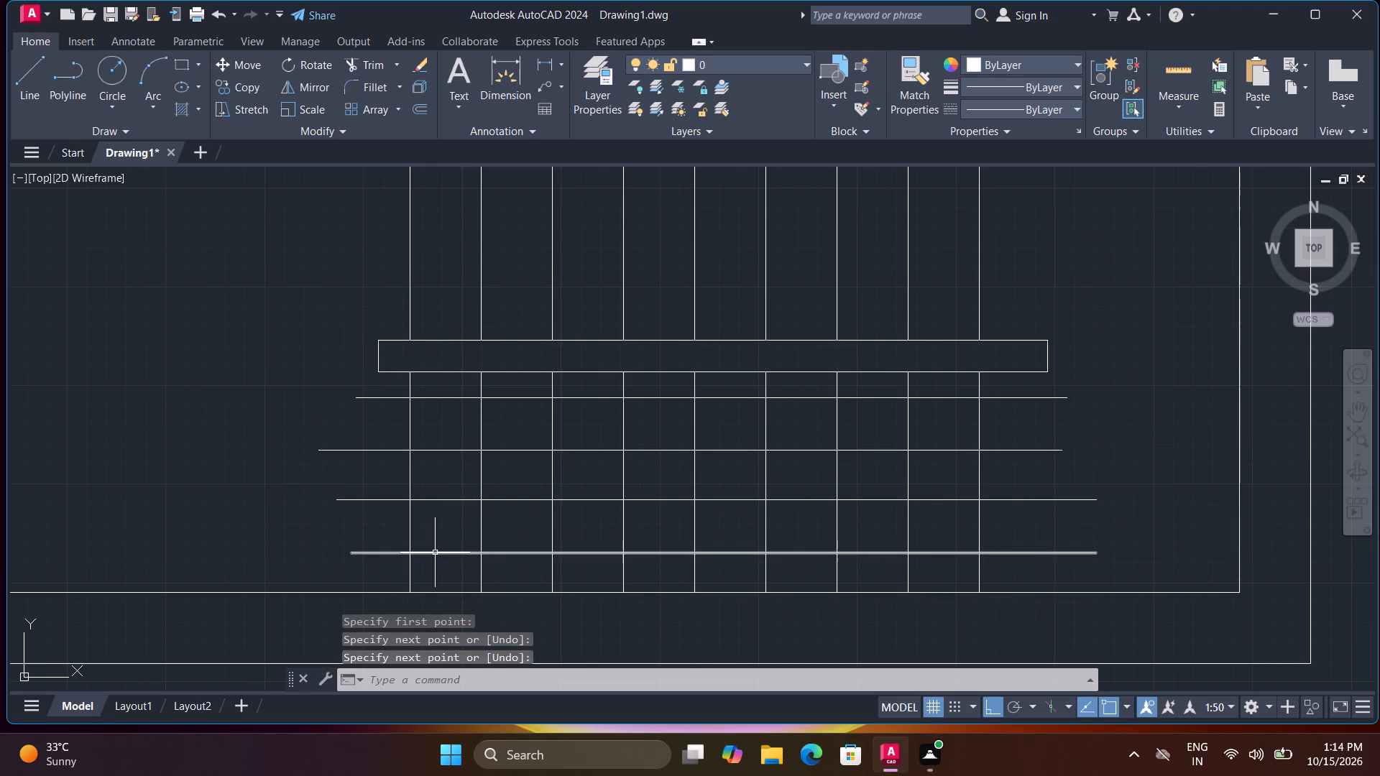
Trim the overhanging ends of the four horizontal lines back to the first and last lower tread lines.
{"action": "key", "text": "t"}
{"action": "key", "text": "r"}
{"action": "key", "text": "space"}
{"action": "left_click", "coordinate": [393, 558]}
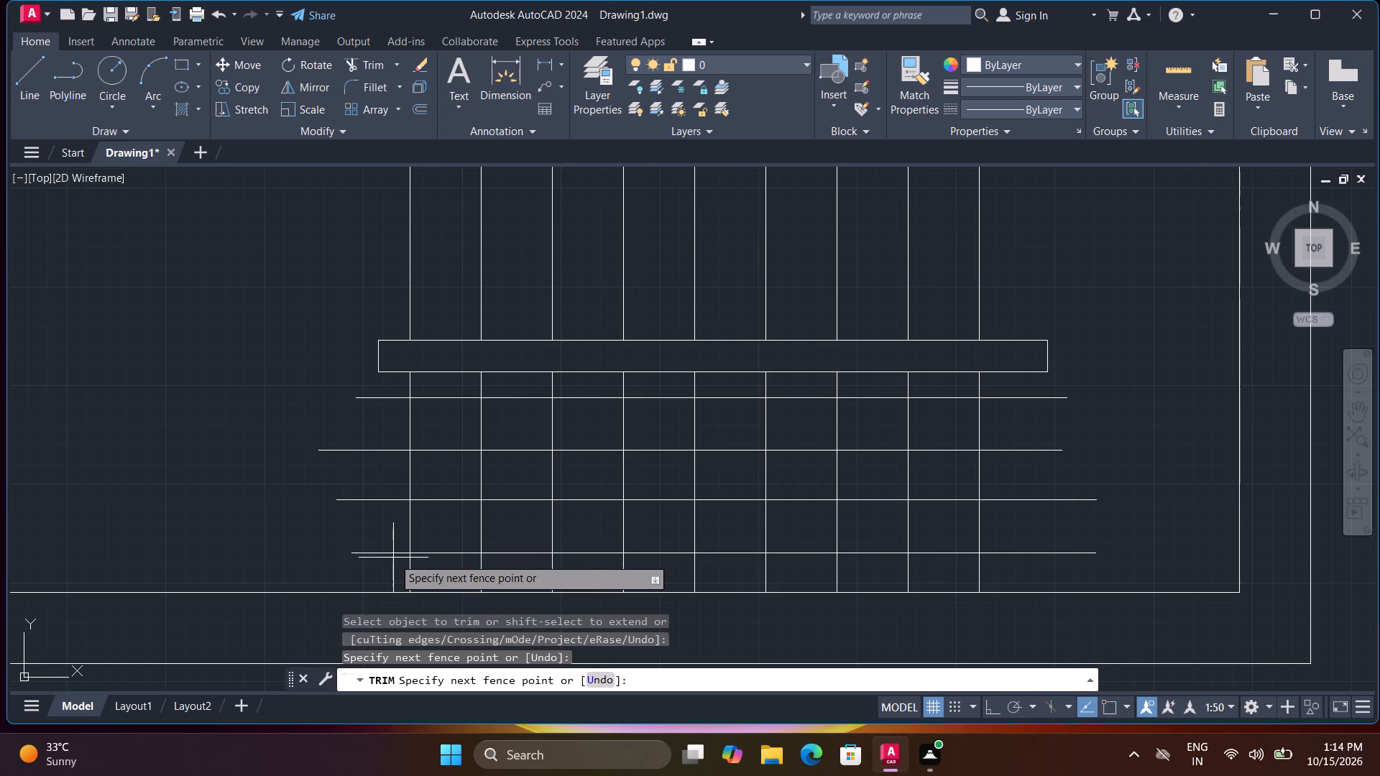
{"action": "left_click", "coordinate": [384, 393]}
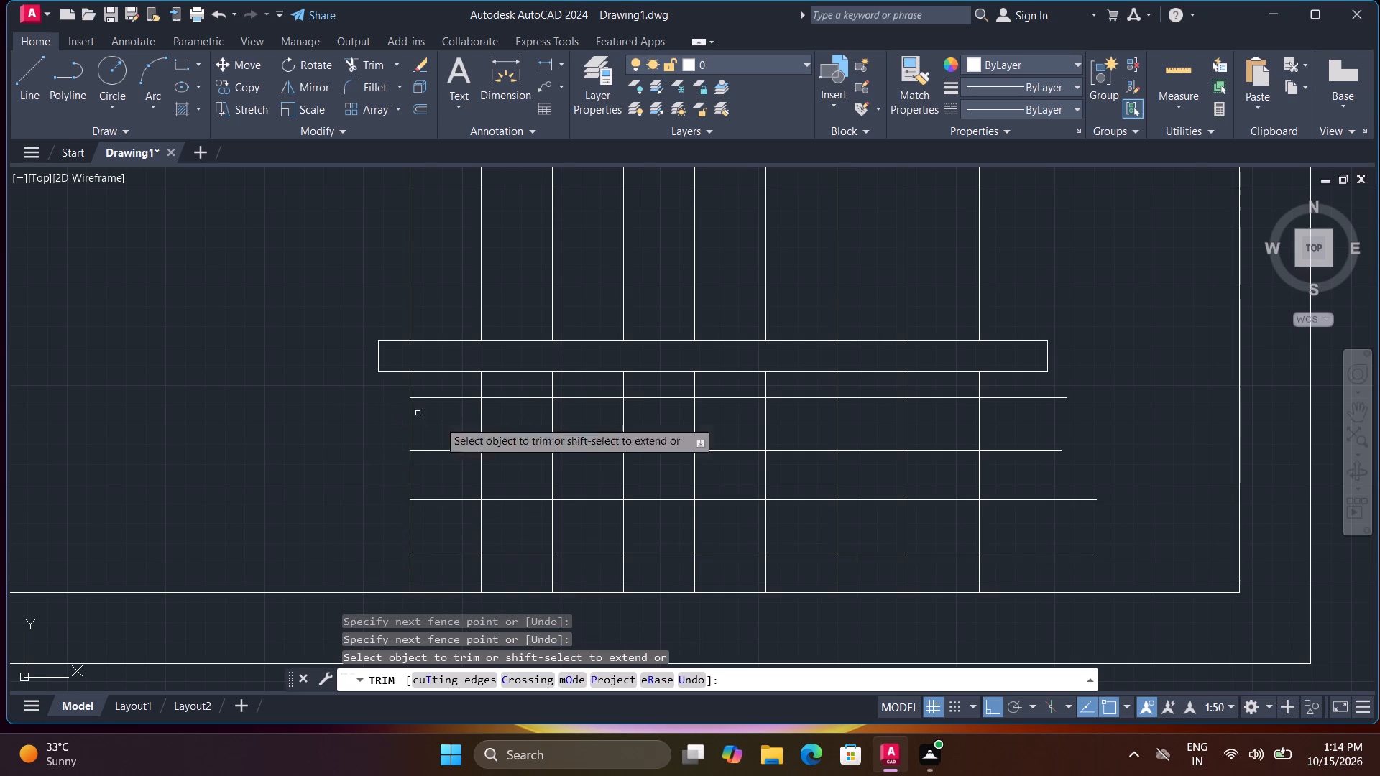
{"action": "left_click", "coordinate": [1008, 565]}
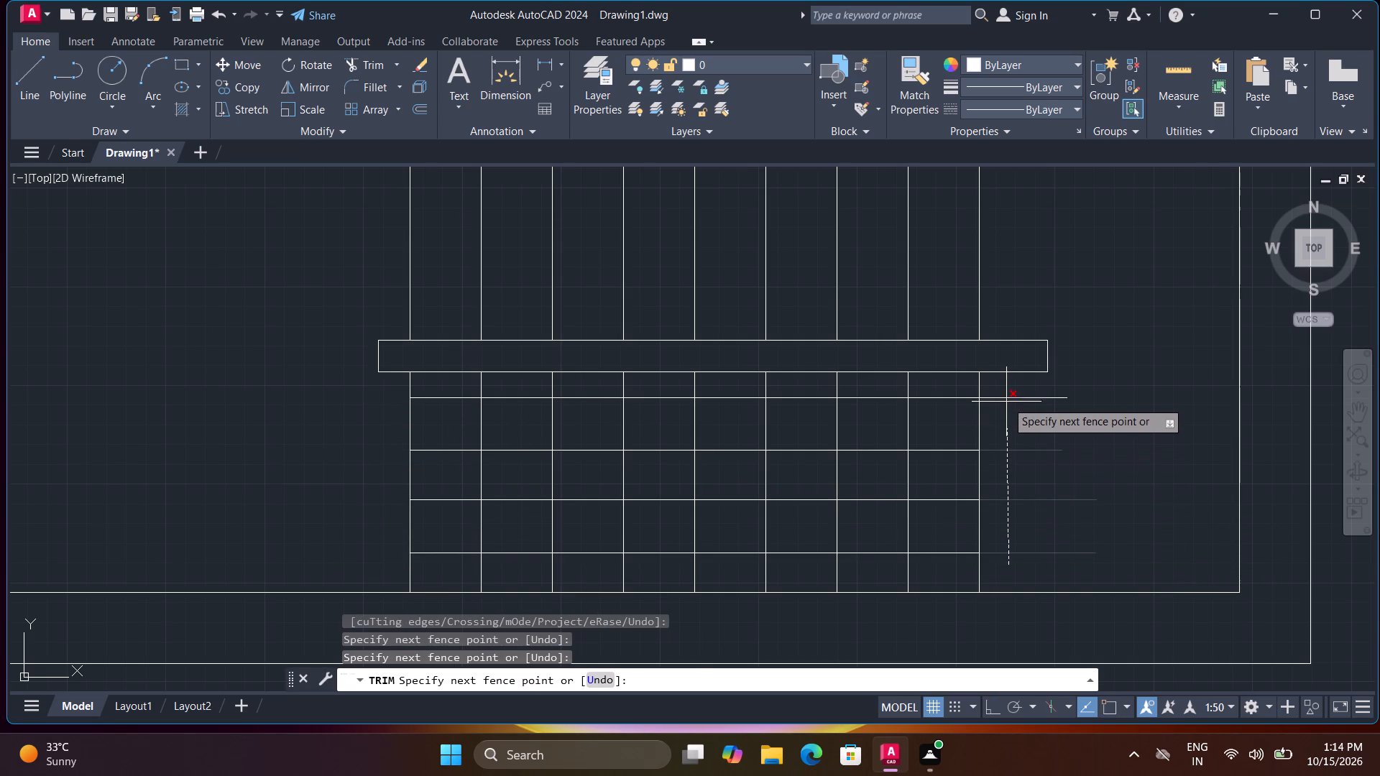
{"action": "left_click", "coordinate": [1007, 391]}
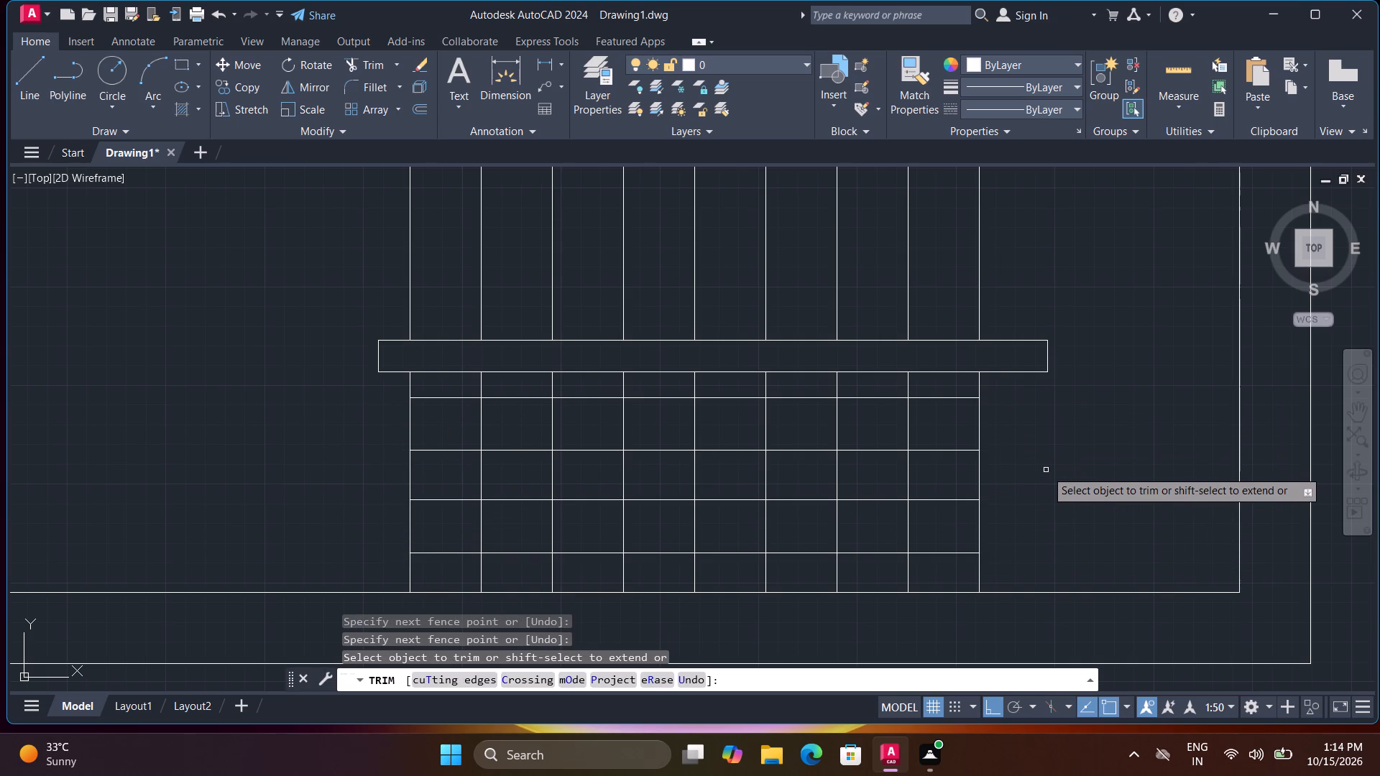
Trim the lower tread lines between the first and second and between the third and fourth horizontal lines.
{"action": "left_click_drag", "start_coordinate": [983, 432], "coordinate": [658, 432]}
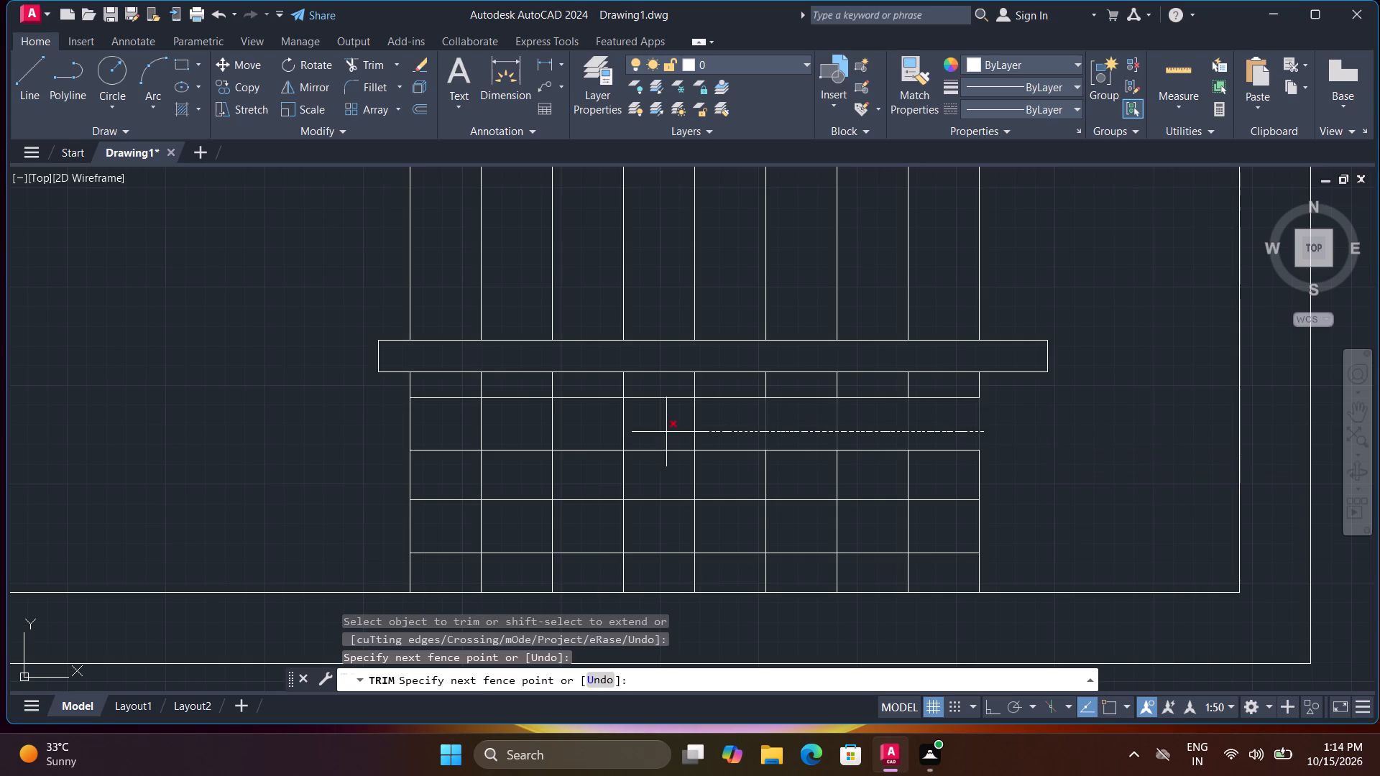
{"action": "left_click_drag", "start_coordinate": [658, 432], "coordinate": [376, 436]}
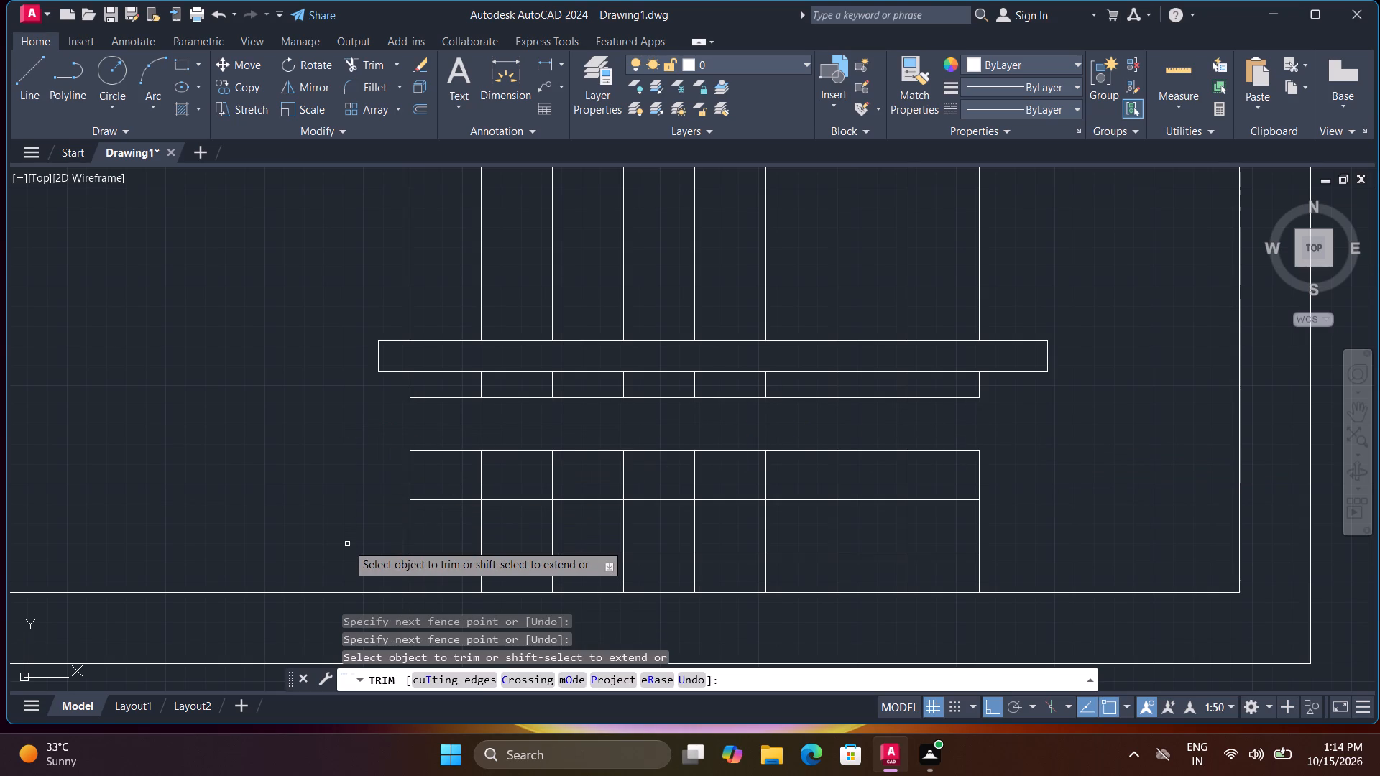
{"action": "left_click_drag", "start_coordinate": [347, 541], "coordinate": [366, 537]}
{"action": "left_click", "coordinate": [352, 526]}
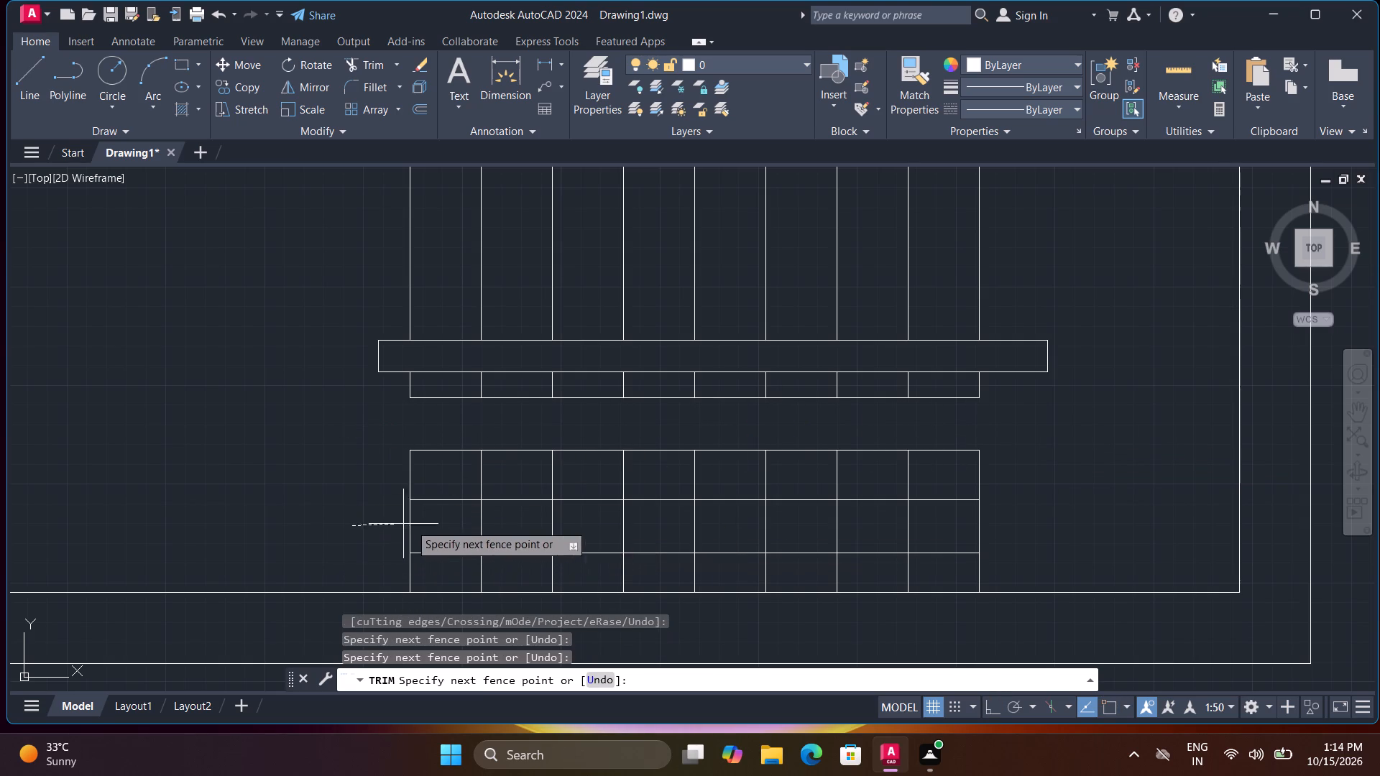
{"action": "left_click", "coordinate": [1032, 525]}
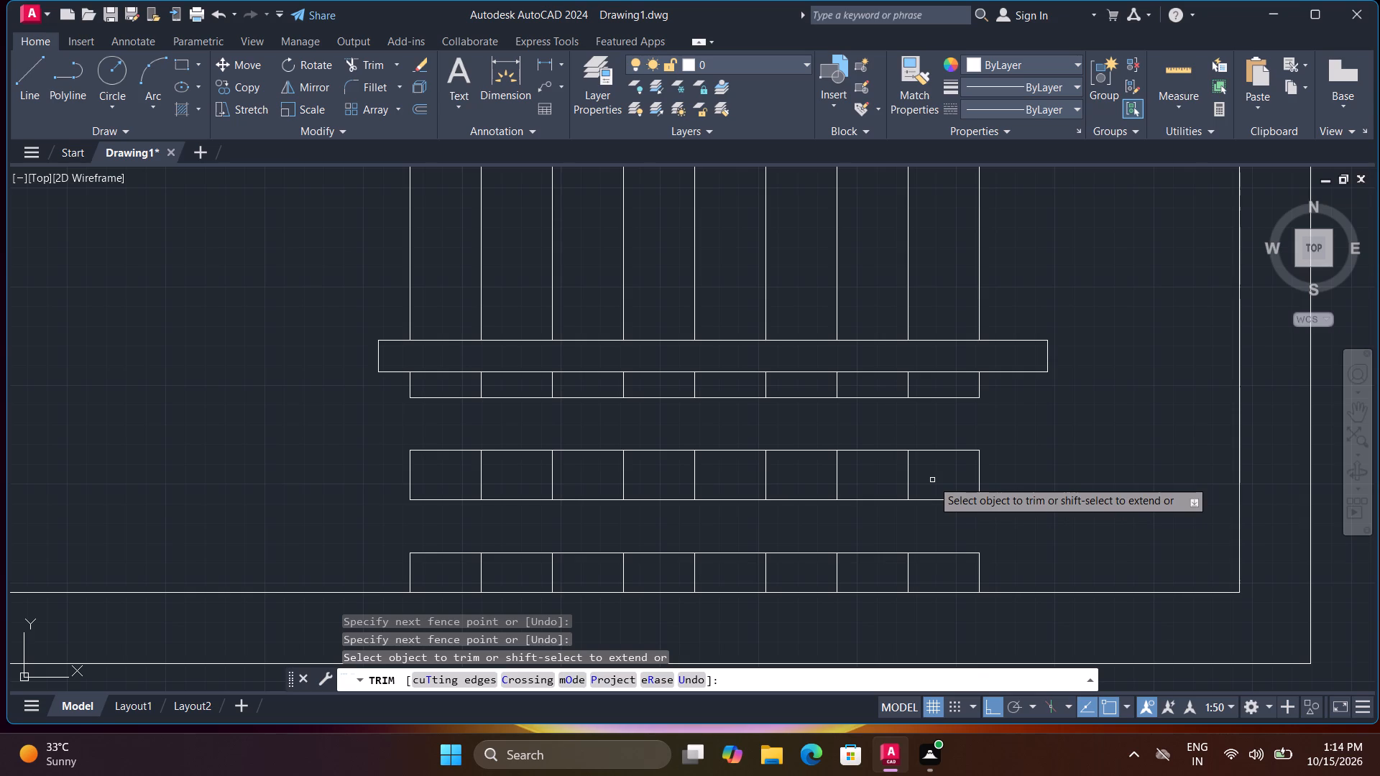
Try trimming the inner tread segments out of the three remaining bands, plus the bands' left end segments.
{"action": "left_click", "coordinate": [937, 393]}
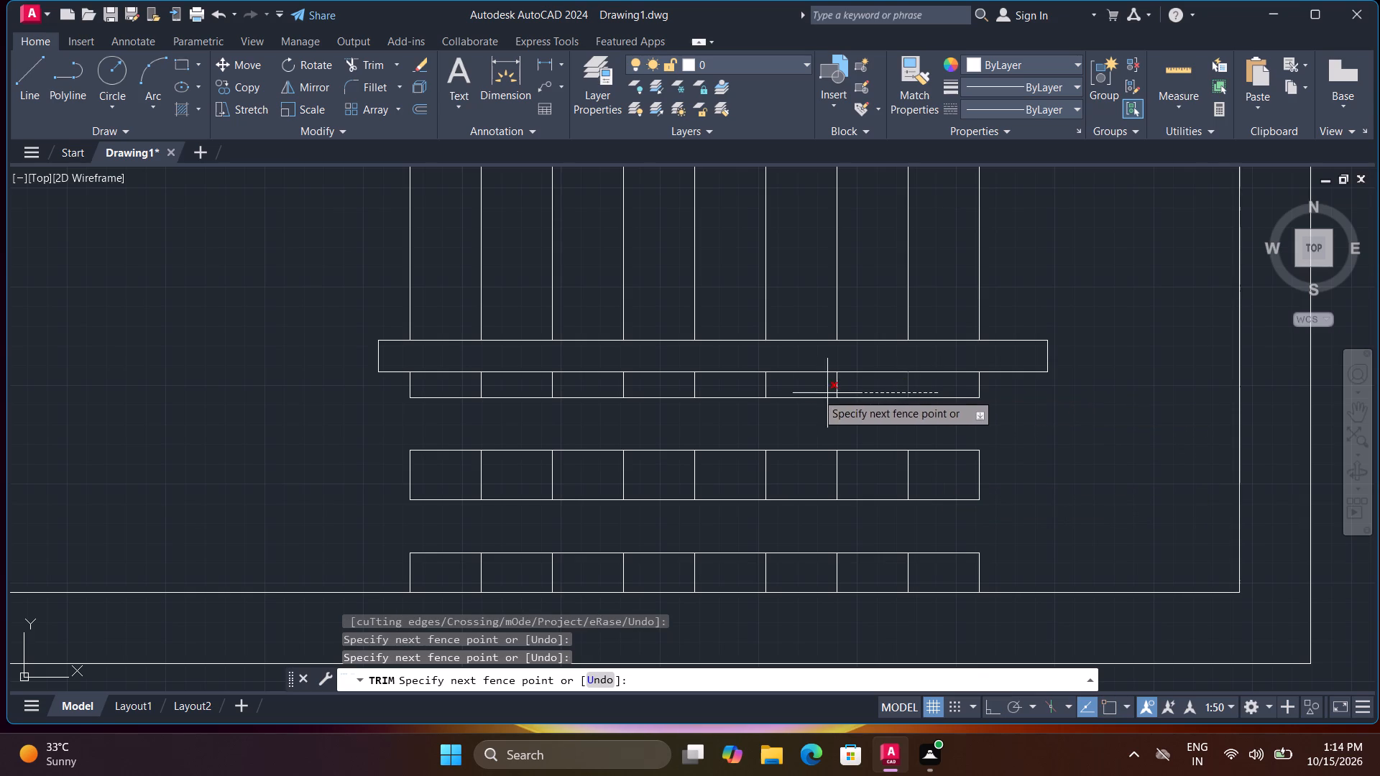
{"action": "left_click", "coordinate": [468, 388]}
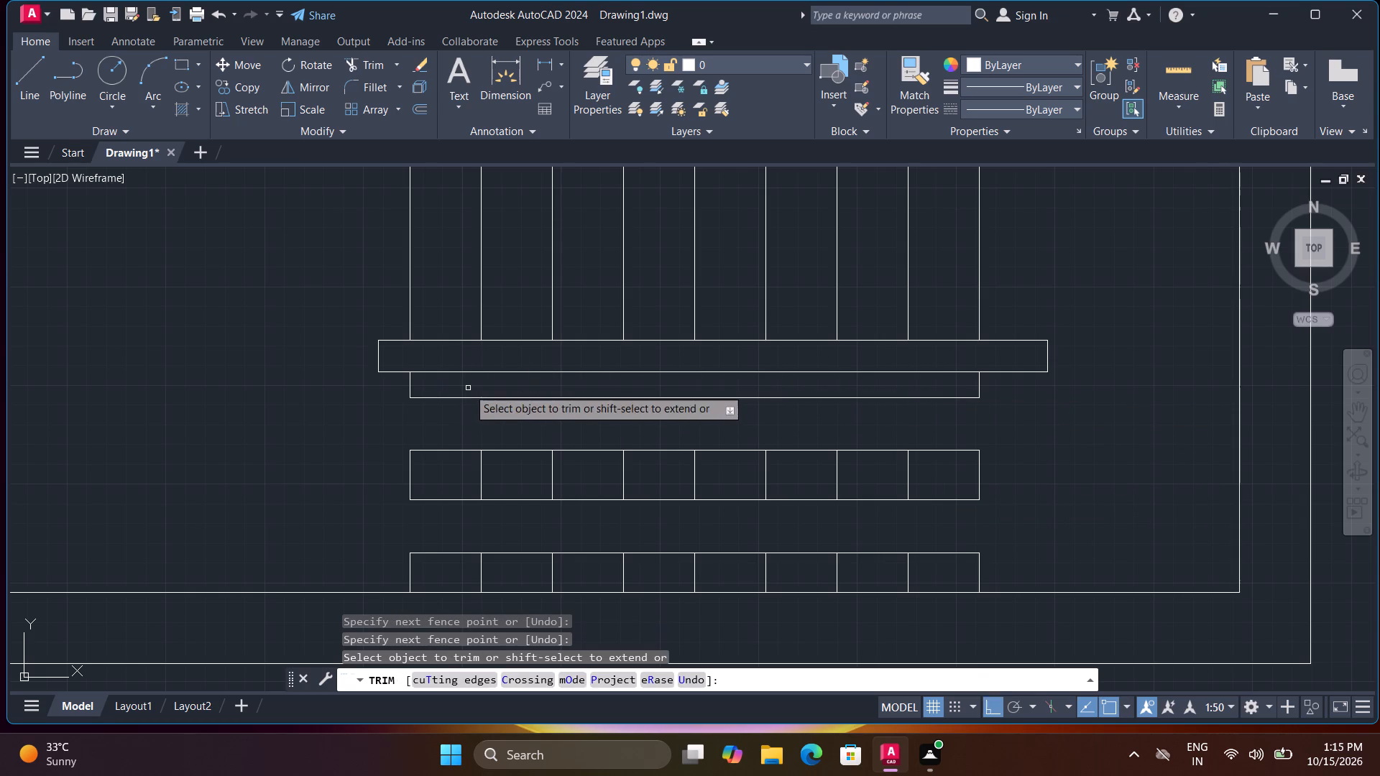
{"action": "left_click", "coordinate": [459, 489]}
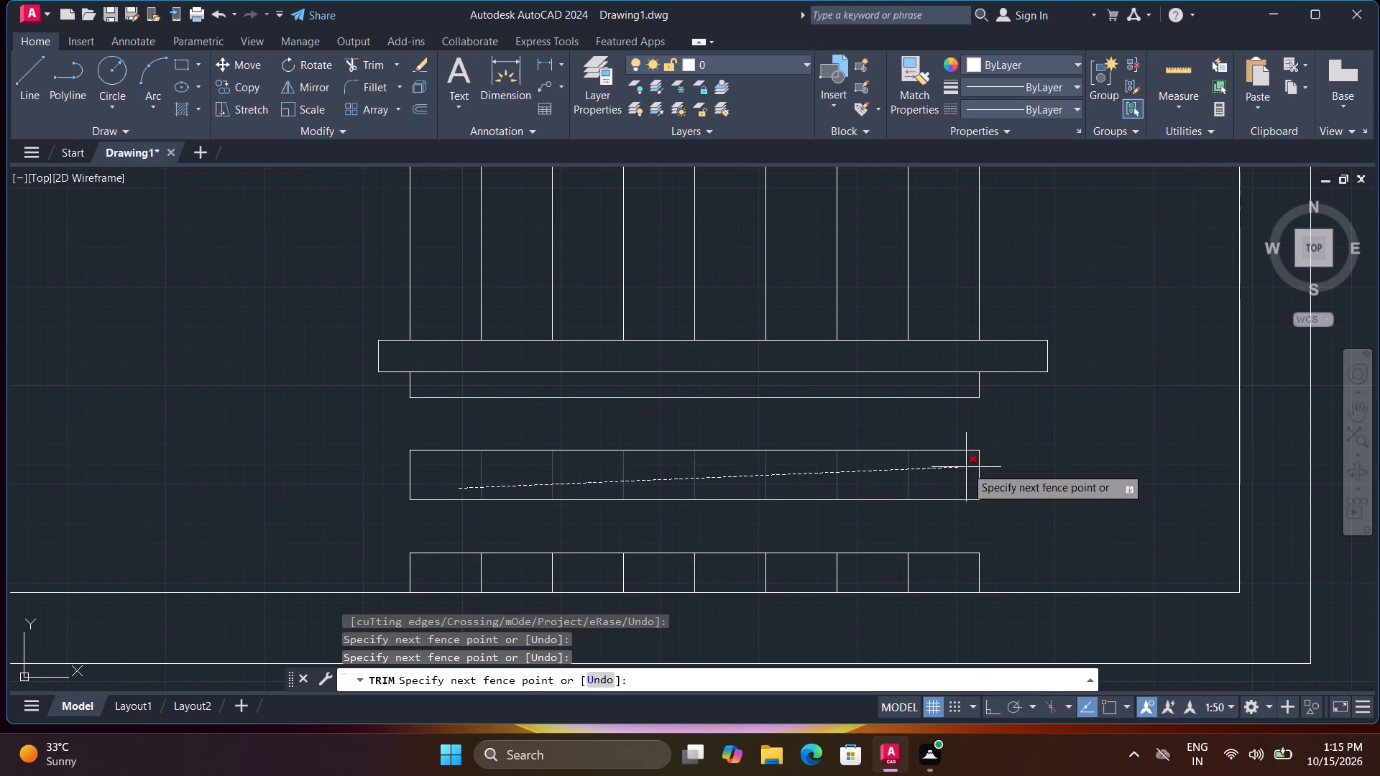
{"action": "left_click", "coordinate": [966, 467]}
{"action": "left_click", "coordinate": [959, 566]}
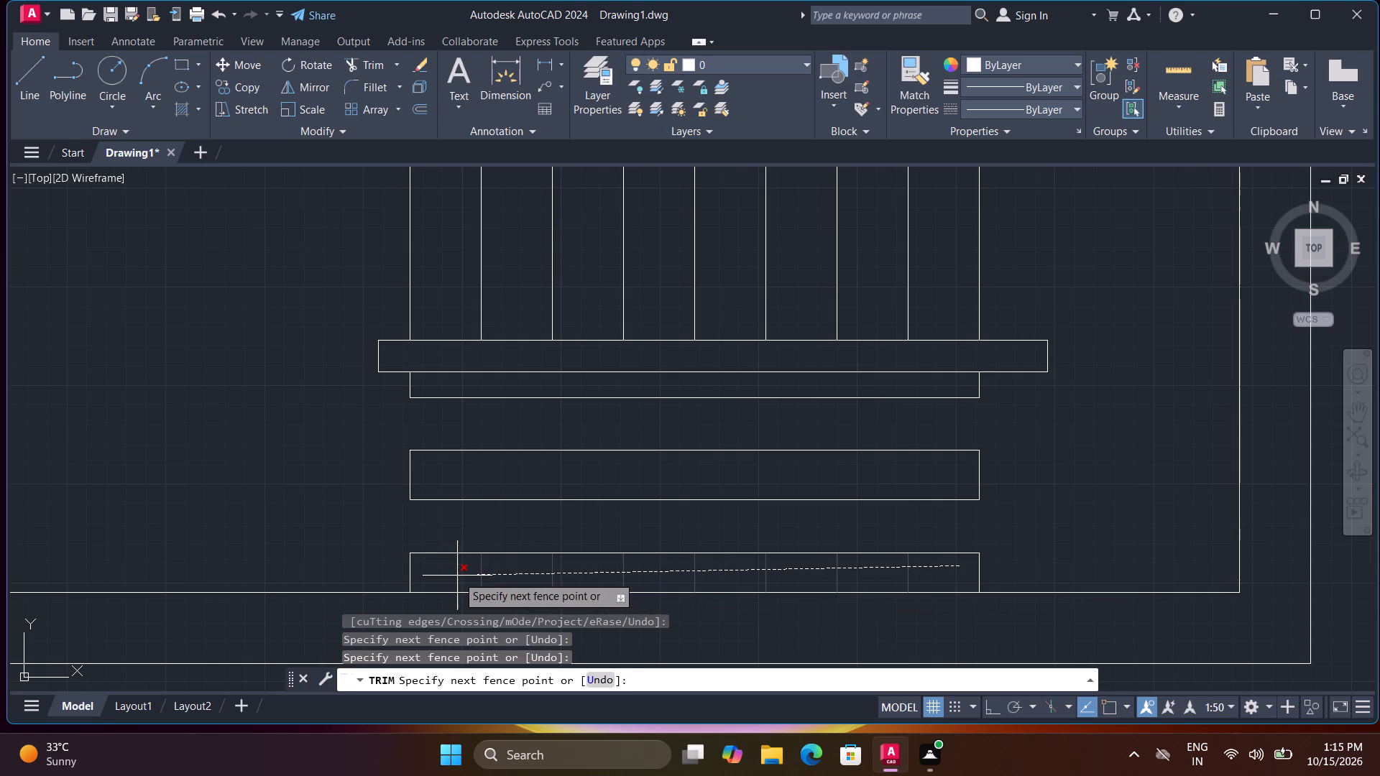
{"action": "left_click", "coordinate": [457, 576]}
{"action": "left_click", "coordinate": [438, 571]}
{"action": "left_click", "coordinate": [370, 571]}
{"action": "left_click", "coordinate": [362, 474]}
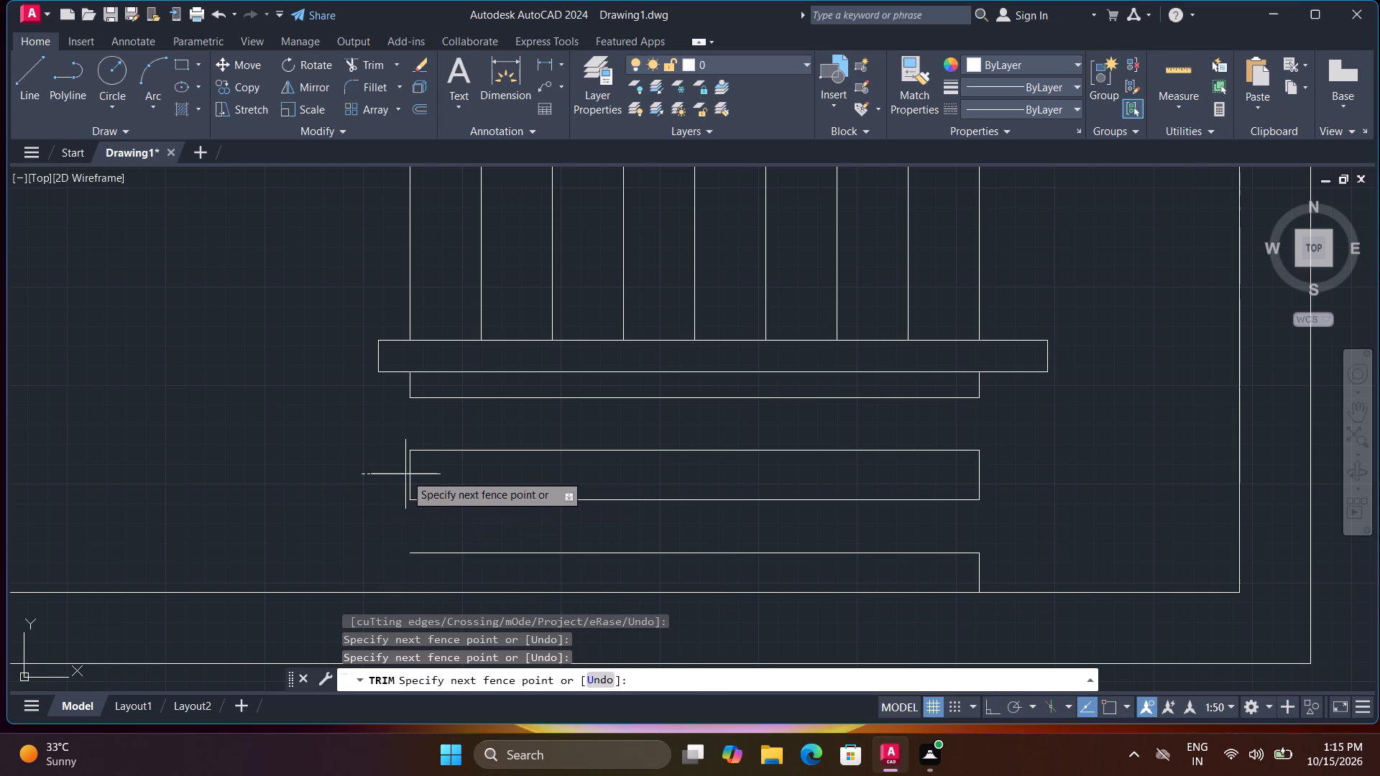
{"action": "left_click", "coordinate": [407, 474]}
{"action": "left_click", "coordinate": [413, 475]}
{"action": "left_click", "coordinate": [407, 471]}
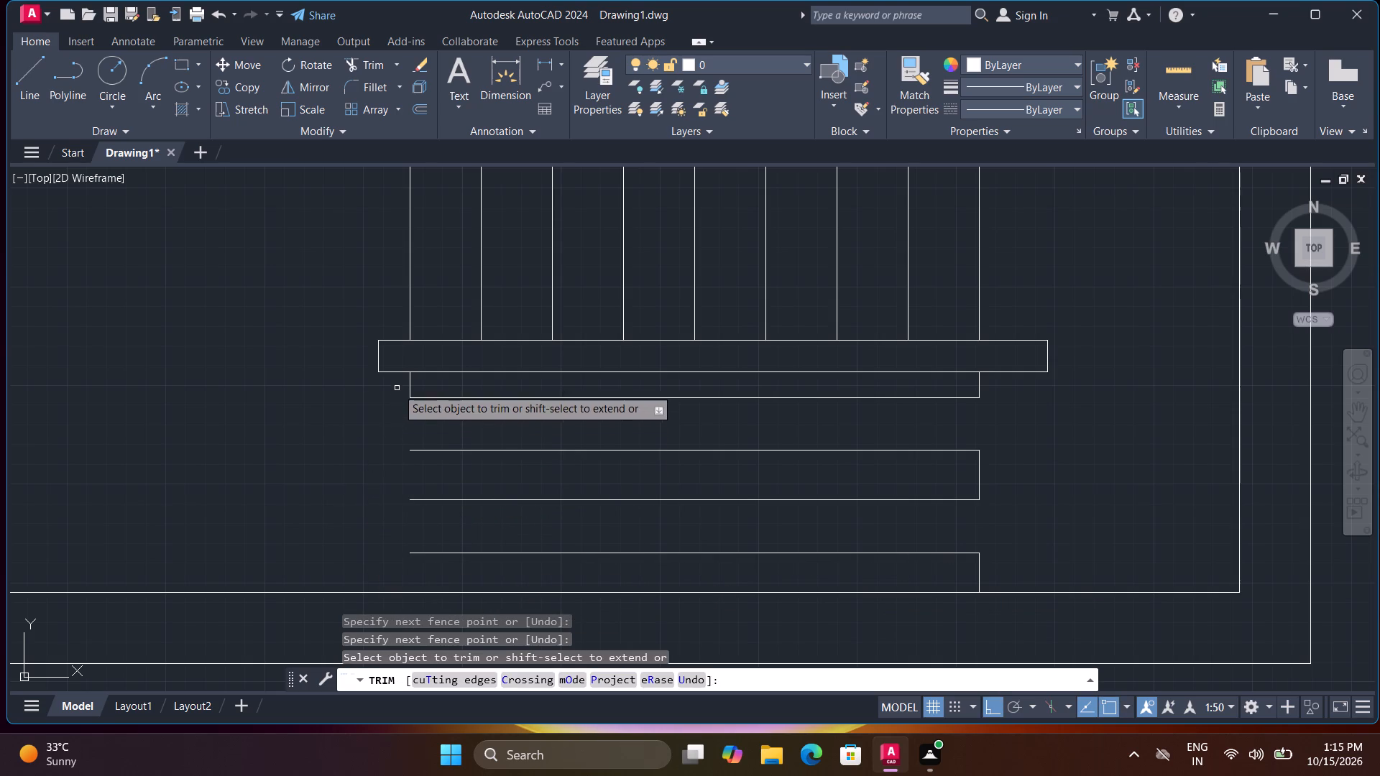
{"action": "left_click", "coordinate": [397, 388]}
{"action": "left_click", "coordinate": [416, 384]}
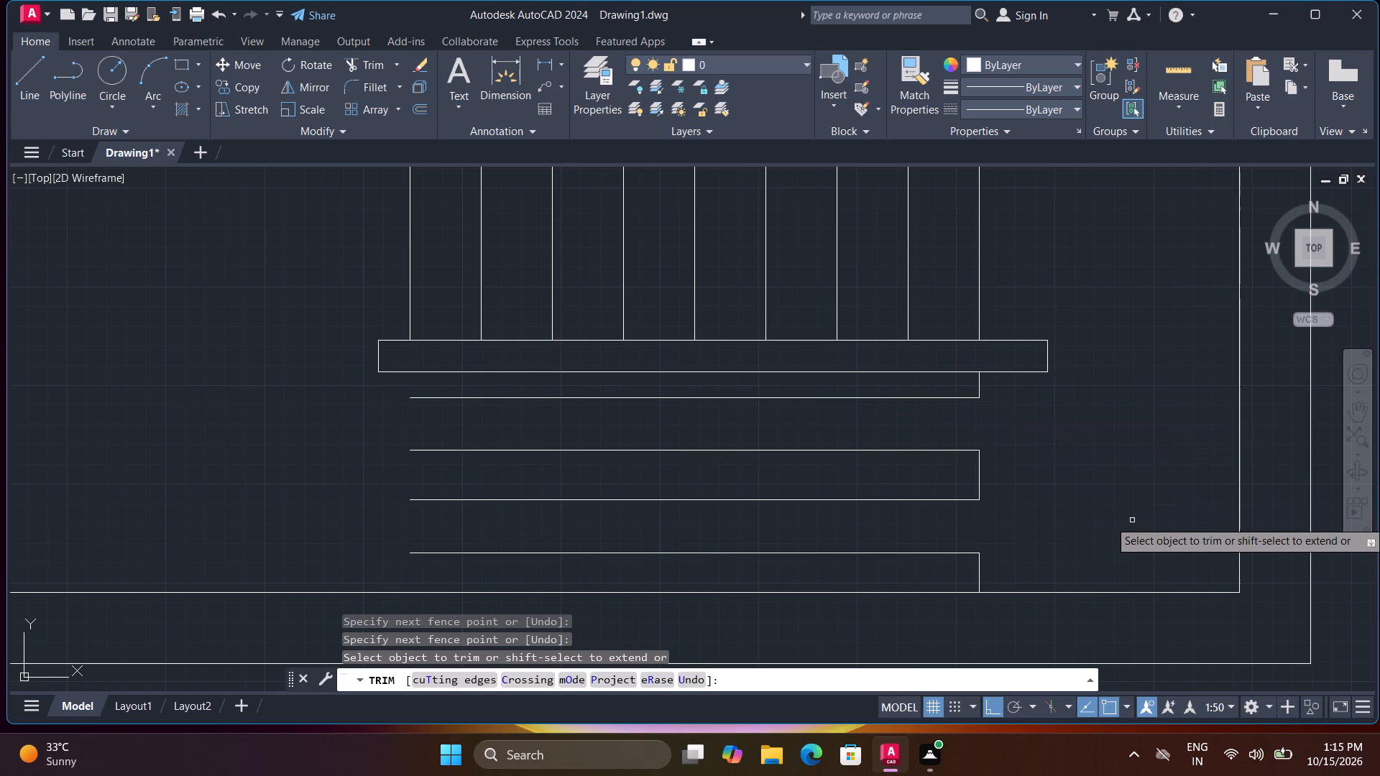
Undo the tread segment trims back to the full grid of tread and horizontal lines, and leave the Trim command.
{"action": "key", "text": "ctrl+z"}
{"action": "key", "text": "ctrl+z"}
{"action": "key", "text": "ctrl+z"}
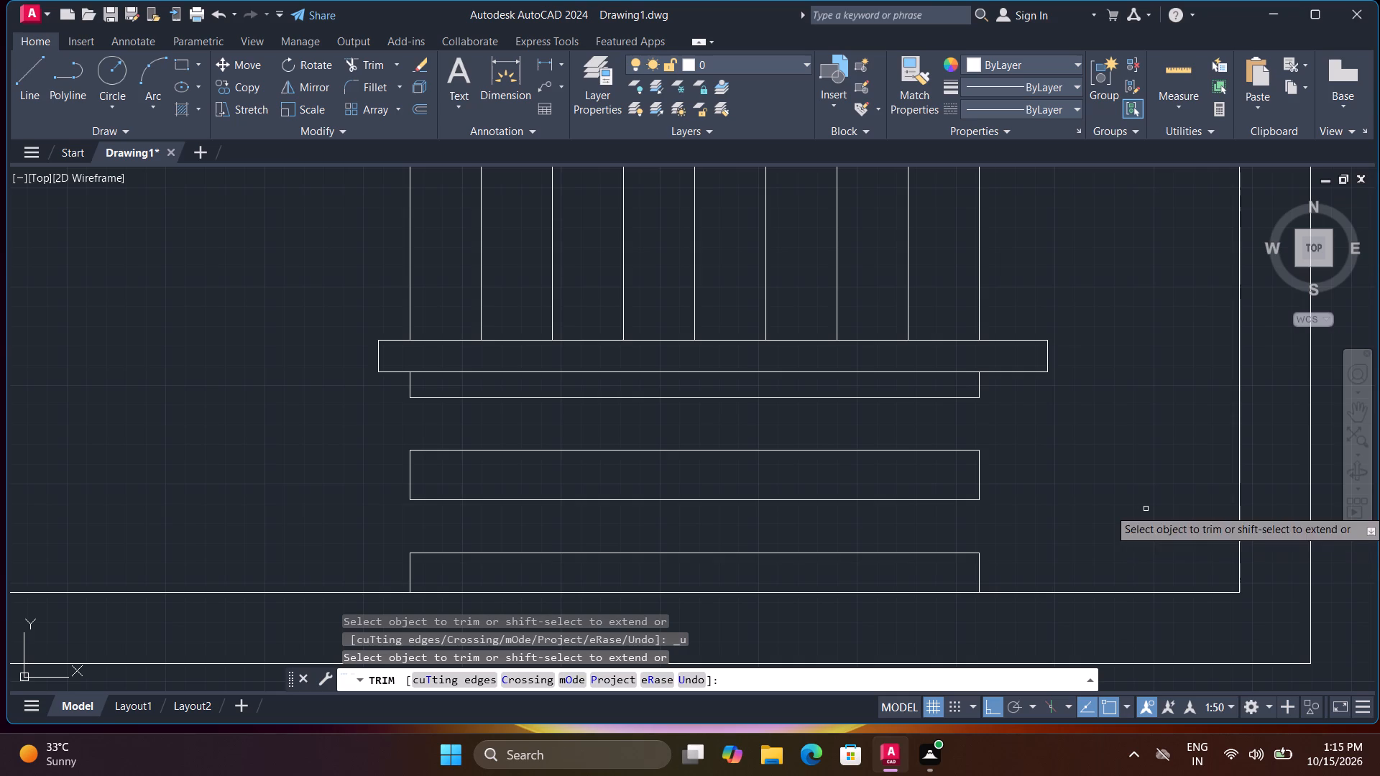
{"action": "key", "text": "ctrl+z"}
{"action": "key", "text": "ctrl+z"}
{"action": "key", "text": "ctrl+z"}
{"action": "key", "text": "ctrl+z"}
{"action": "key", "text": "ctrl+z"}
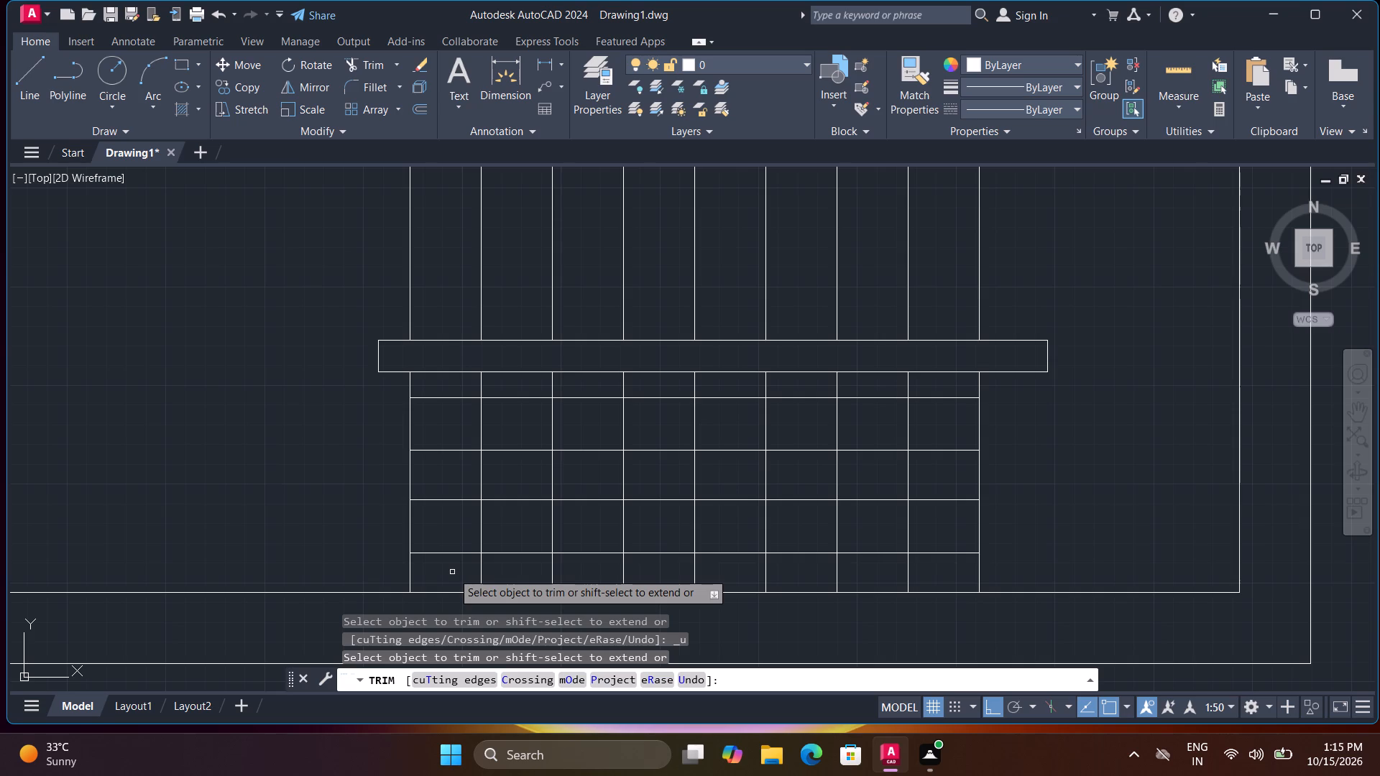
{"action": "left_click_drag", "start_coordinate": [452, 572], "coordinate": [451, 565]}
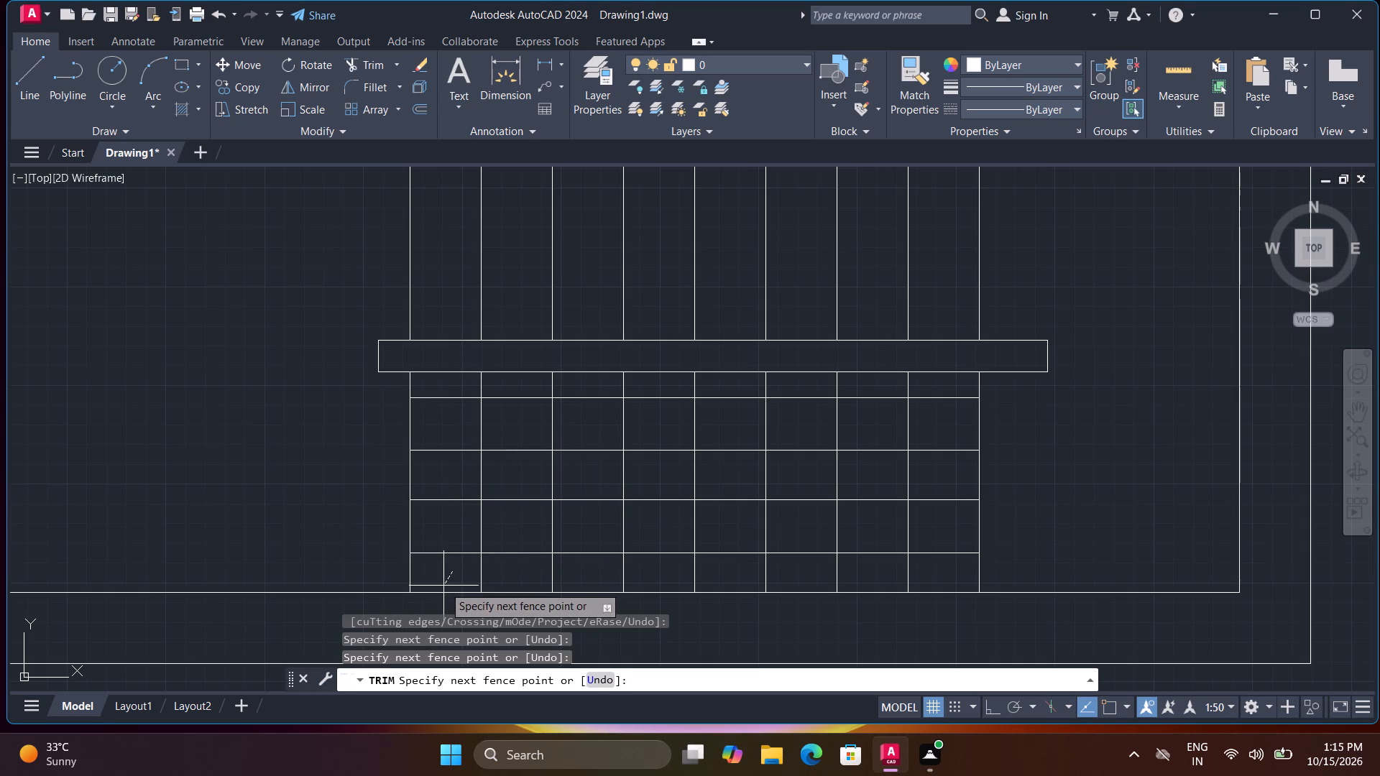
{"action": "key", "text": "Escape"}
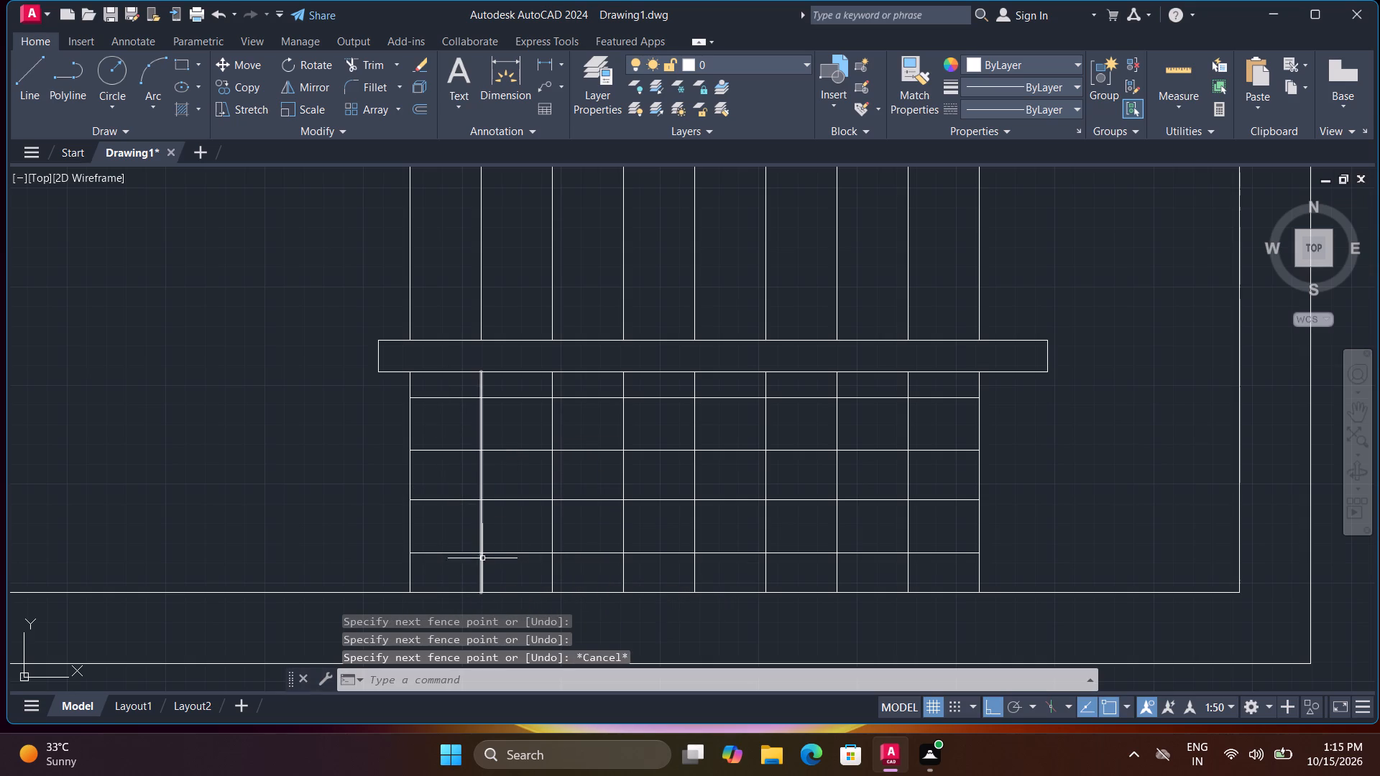
Trim all lower tread lines between the third and fourth, then between the first and second horizontal lines.
{"action": "key", "text": "space"}
{"action": "left_click_drag", "start_coordinate": [1044, 535], "coordinate": [1029, 532]}
{"action": "left_click", "coordinate": [369, 527]}
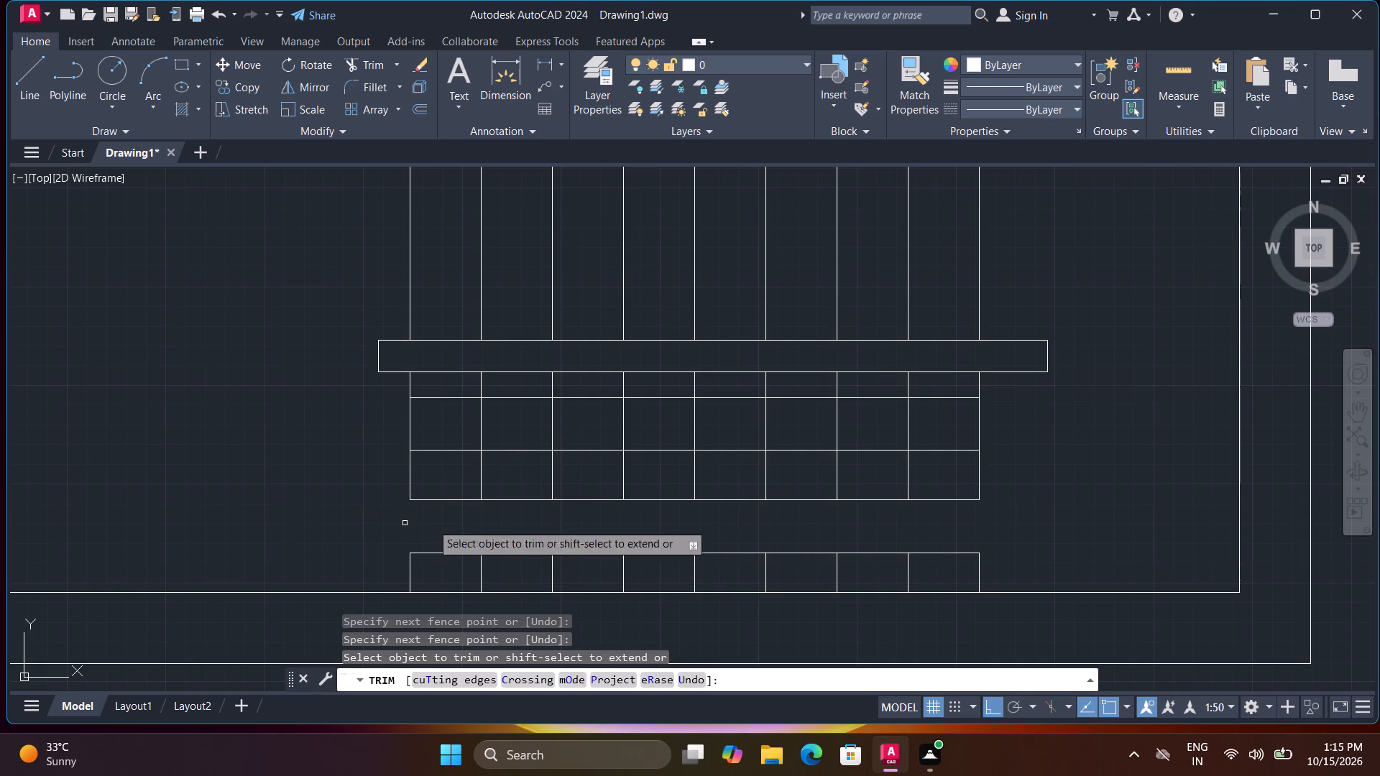
{"action": "left_click", "coordinate": [1082, 415]}
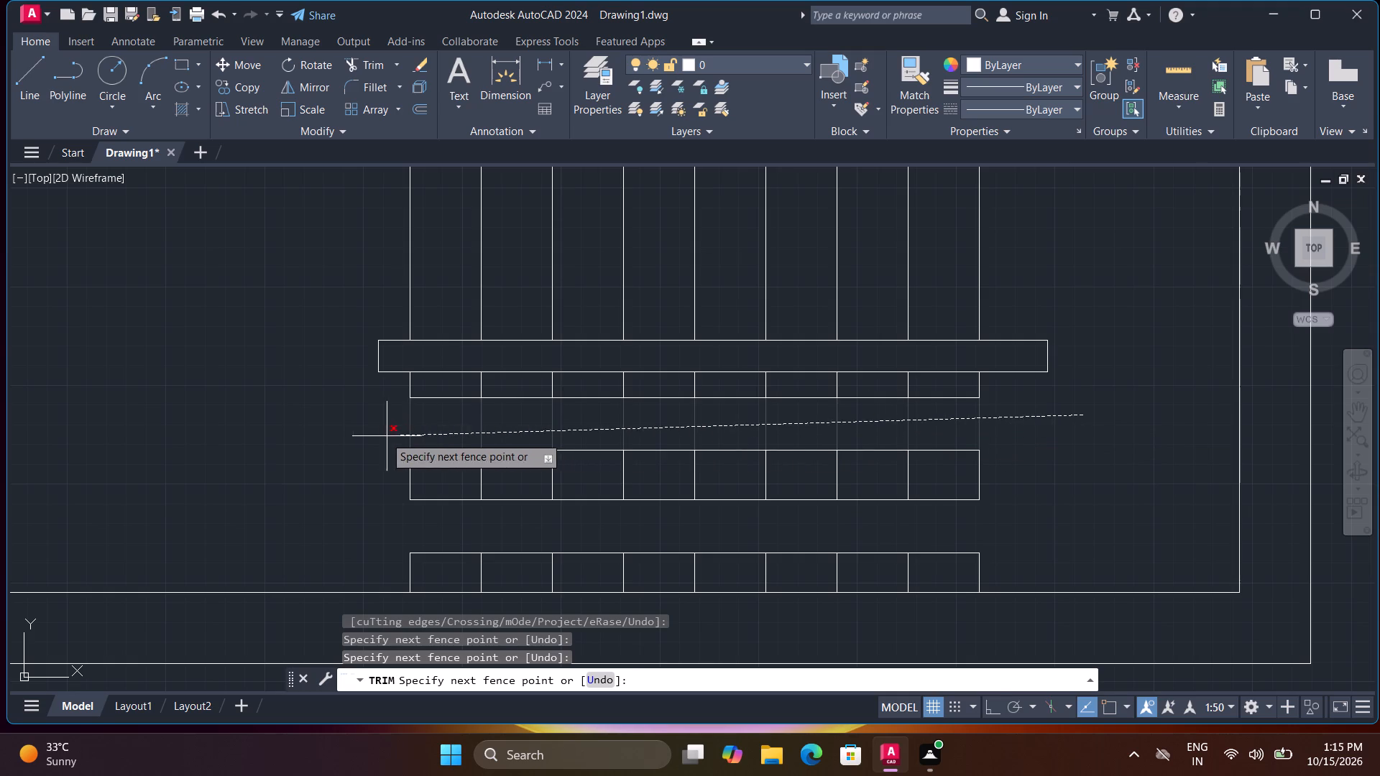
{"action": "left_click", "coordinate": [372, 436]}
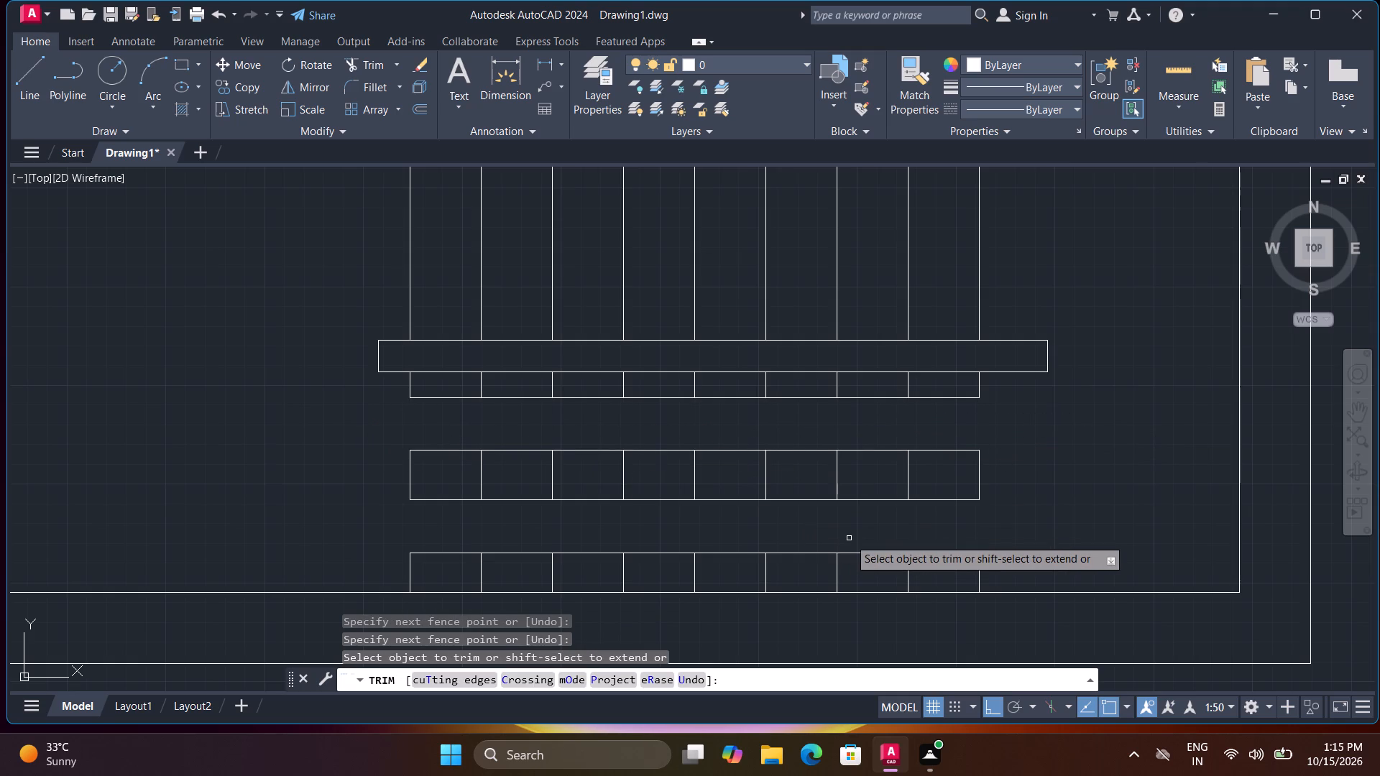
Trim away all horizontal line segments between the lower flight's treads, leaving only the separate short vertical dashes.
{"action": "left_click", "coordinate": [447, 571]}
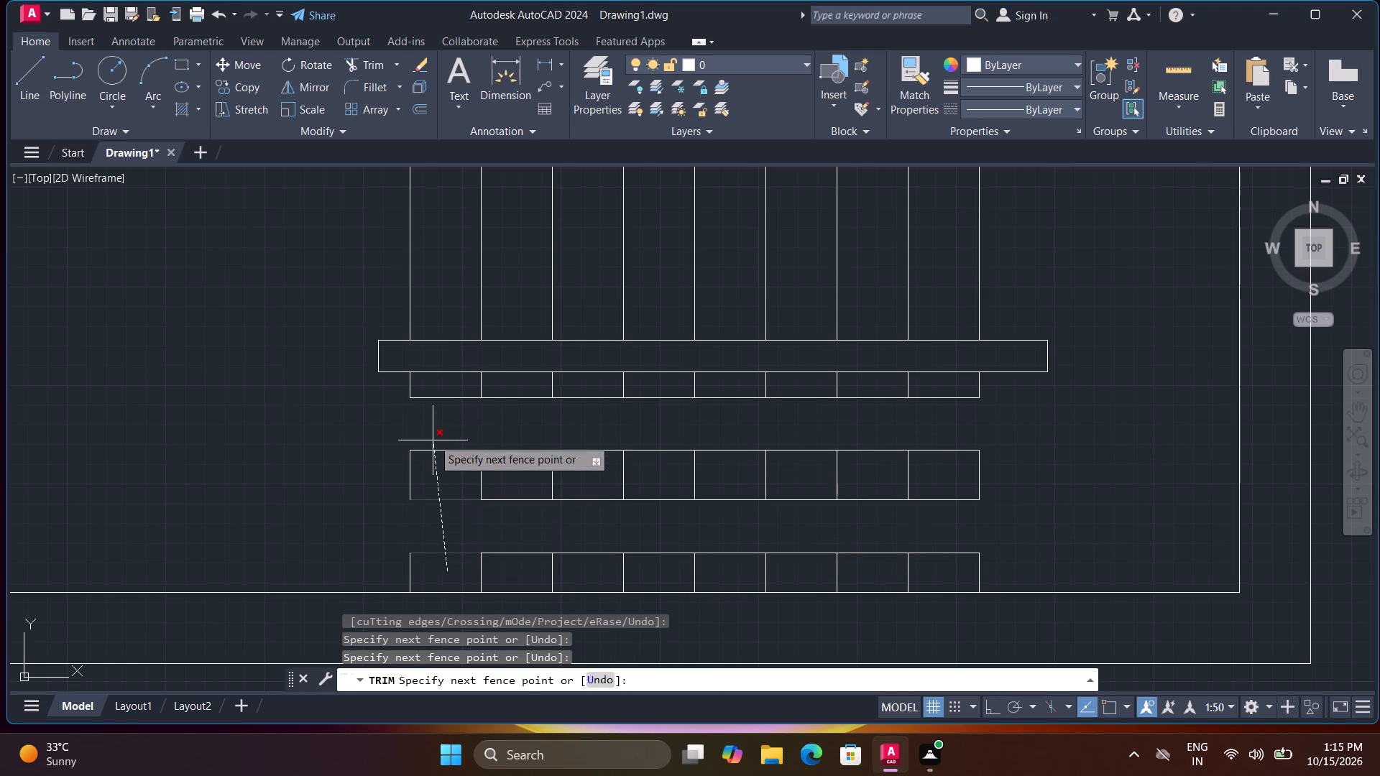
{"action": "left_click", "coordinate": [440, 386]}
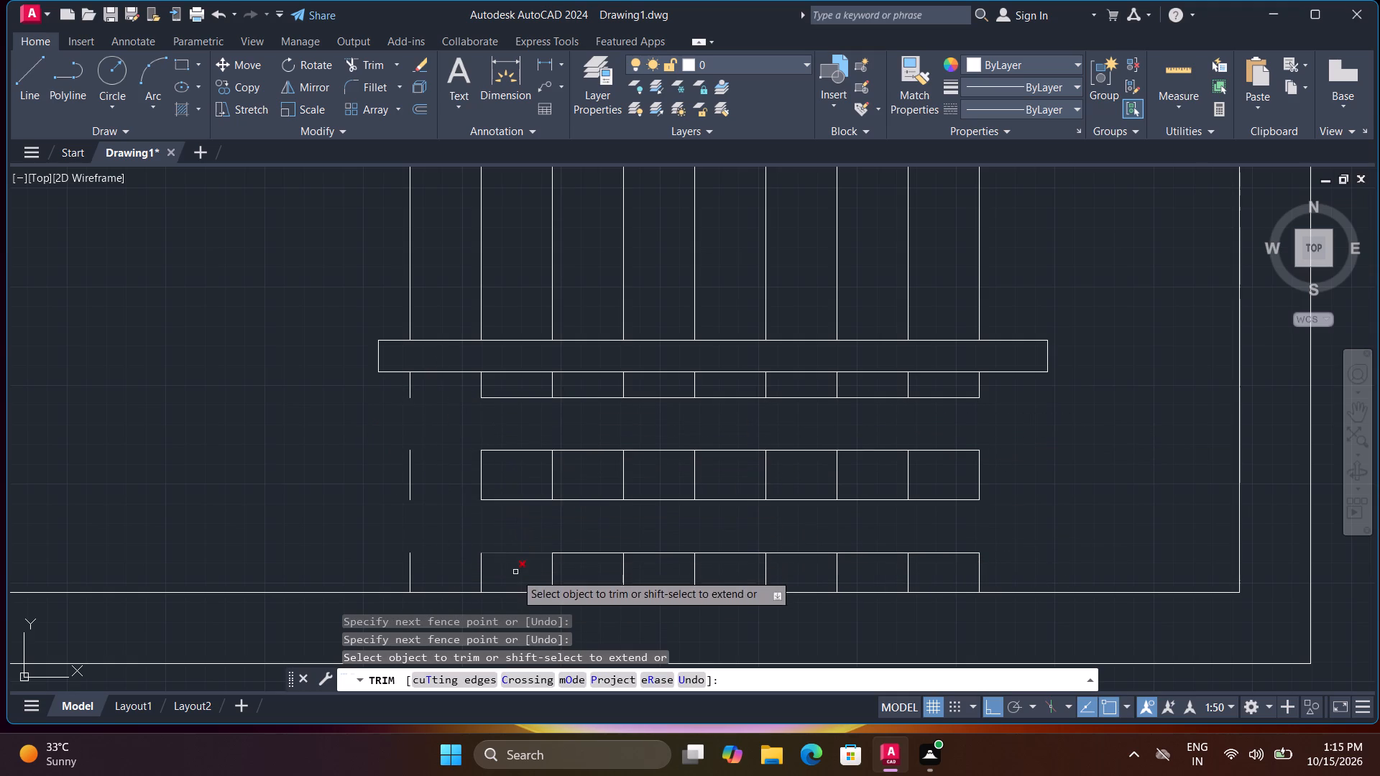
{"action": "left_click_drag", "start_coordinate": [515, 577], "coordinate": [515, 568]}
{"action": "left_click", "coordinate": [509, 385]}
{"action": "left_click_drag", "start_coordinate": [581, 568], "coordinate": [581, 561]}
{"action": "left_click", "coordinate": [580, 387]}
{"action": "left_click", "coordinate": [673, 575]}
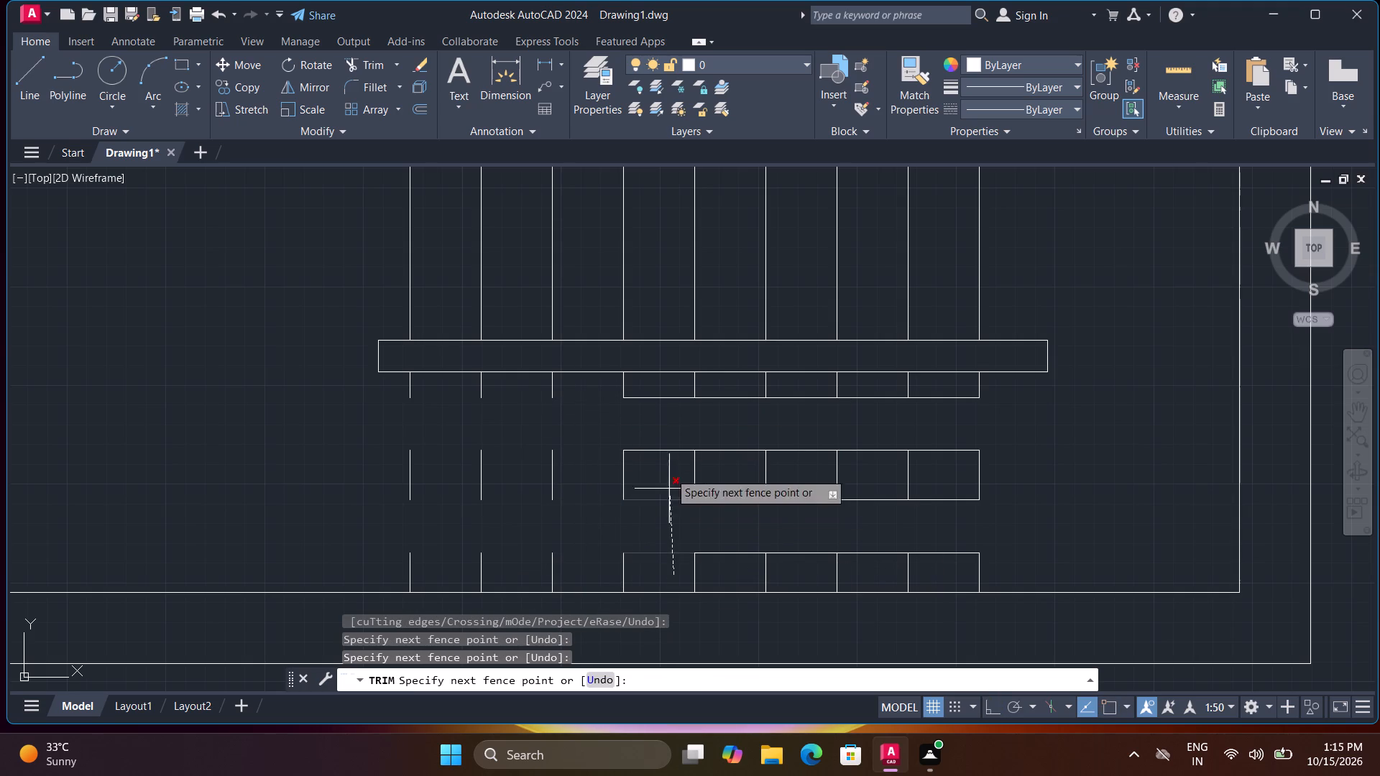
{"action": "left_click", "coordinate": [668, 387]}
{"action": "left_click", "coordinate": [740, 581]}
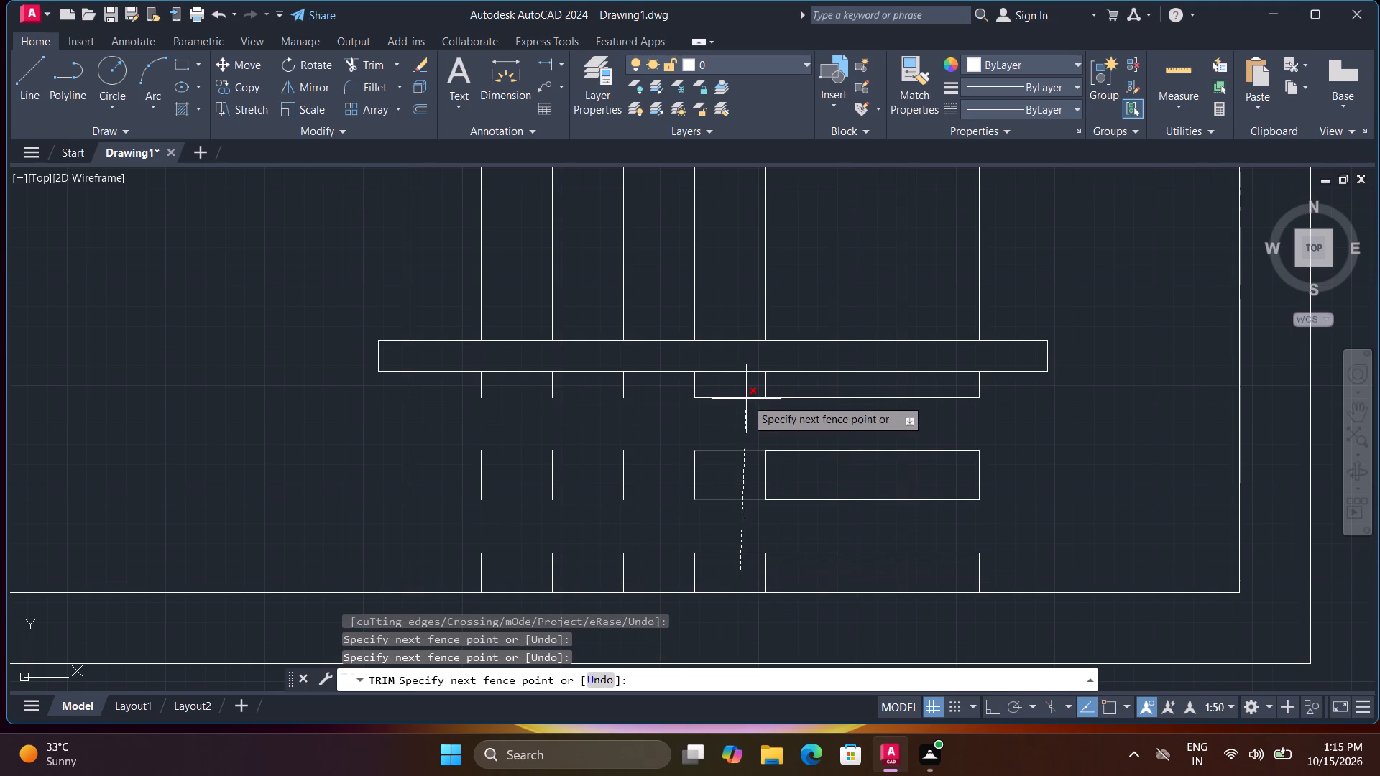
{"action": "left_click", "coordinate": [744, 391]}
{"action": "left_click", "coordinate": [795, 587]}
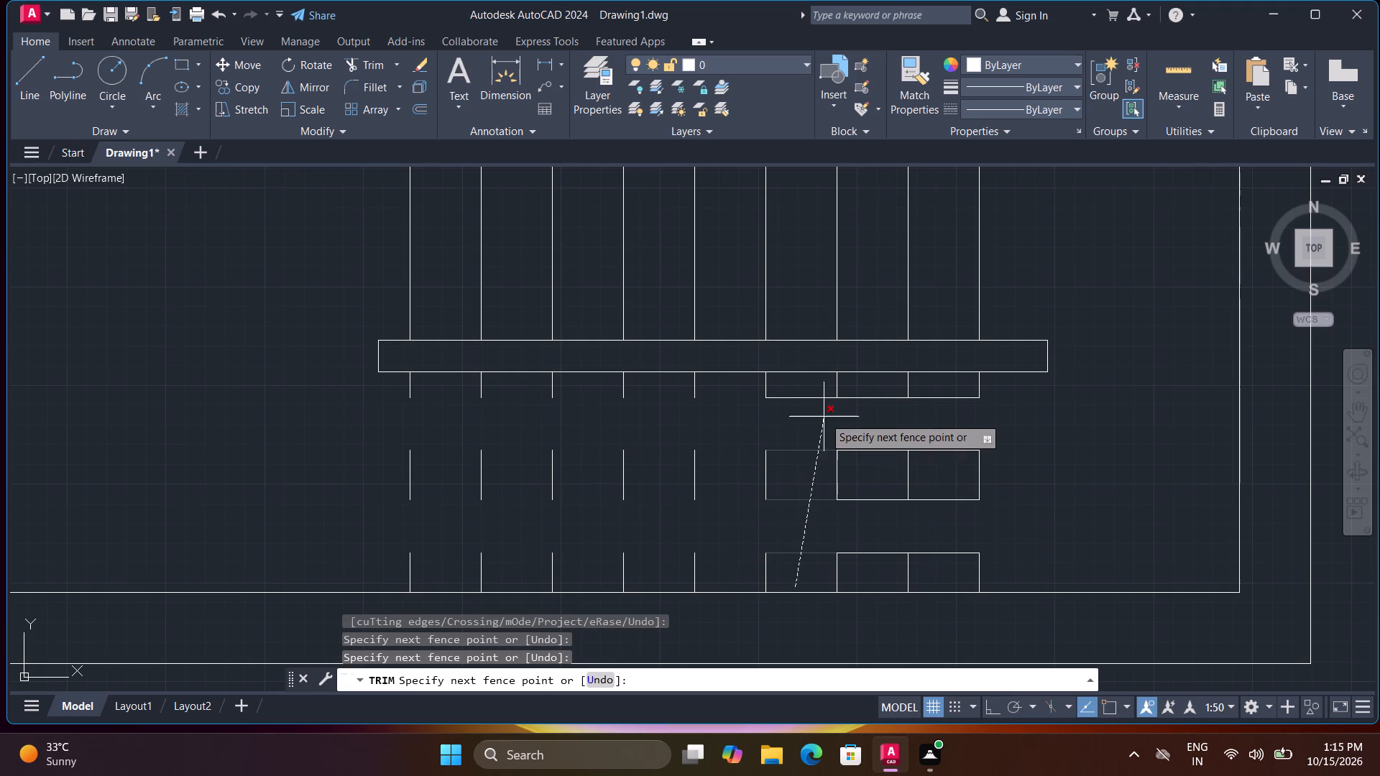
{"action": "left_click", "coordinate": [817, 392]}
{"action": "left_click", "coordinate": [865, 387]}
{"action": "left_click", "coordinate": [871, 568]}
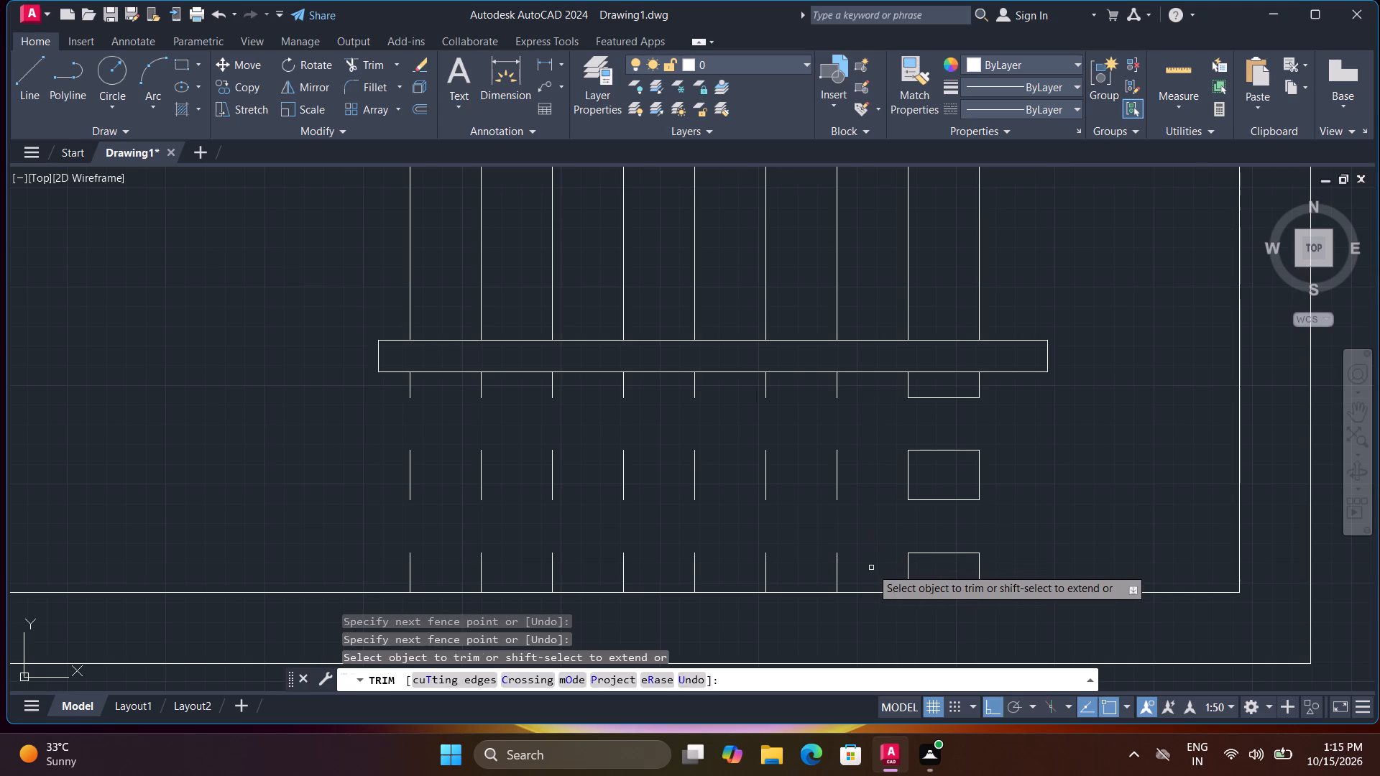
{"action": "left_click", "coordinate": [934, 571]}
{"action": "left_click", "coordinate": [944, 384]}
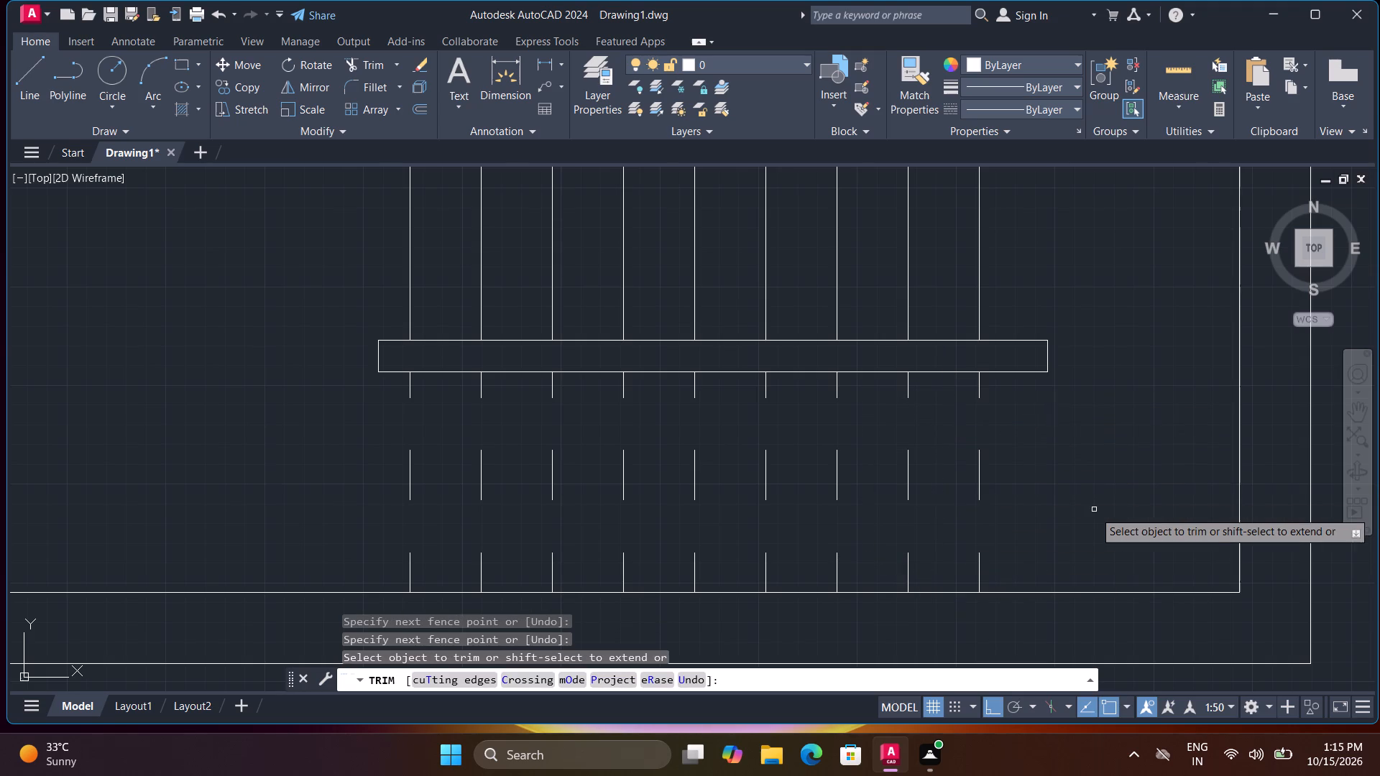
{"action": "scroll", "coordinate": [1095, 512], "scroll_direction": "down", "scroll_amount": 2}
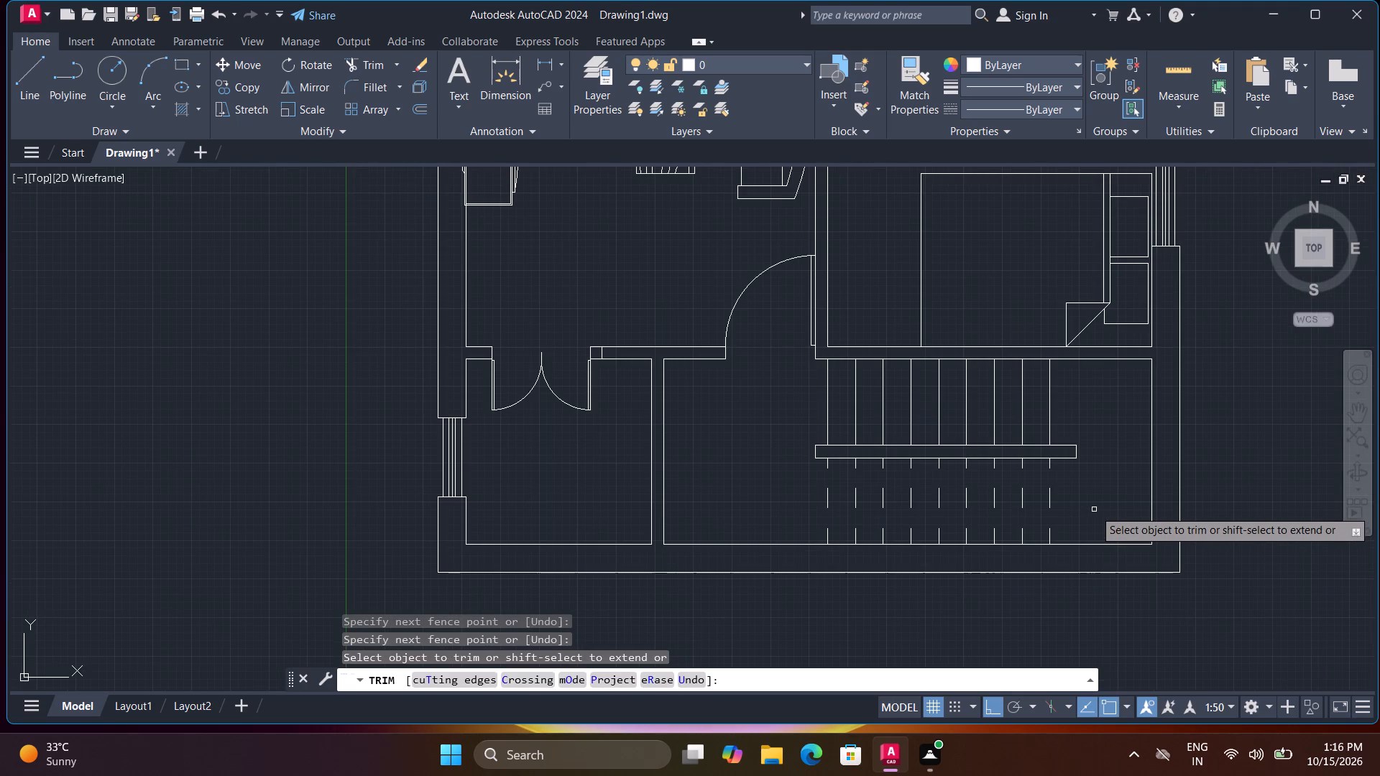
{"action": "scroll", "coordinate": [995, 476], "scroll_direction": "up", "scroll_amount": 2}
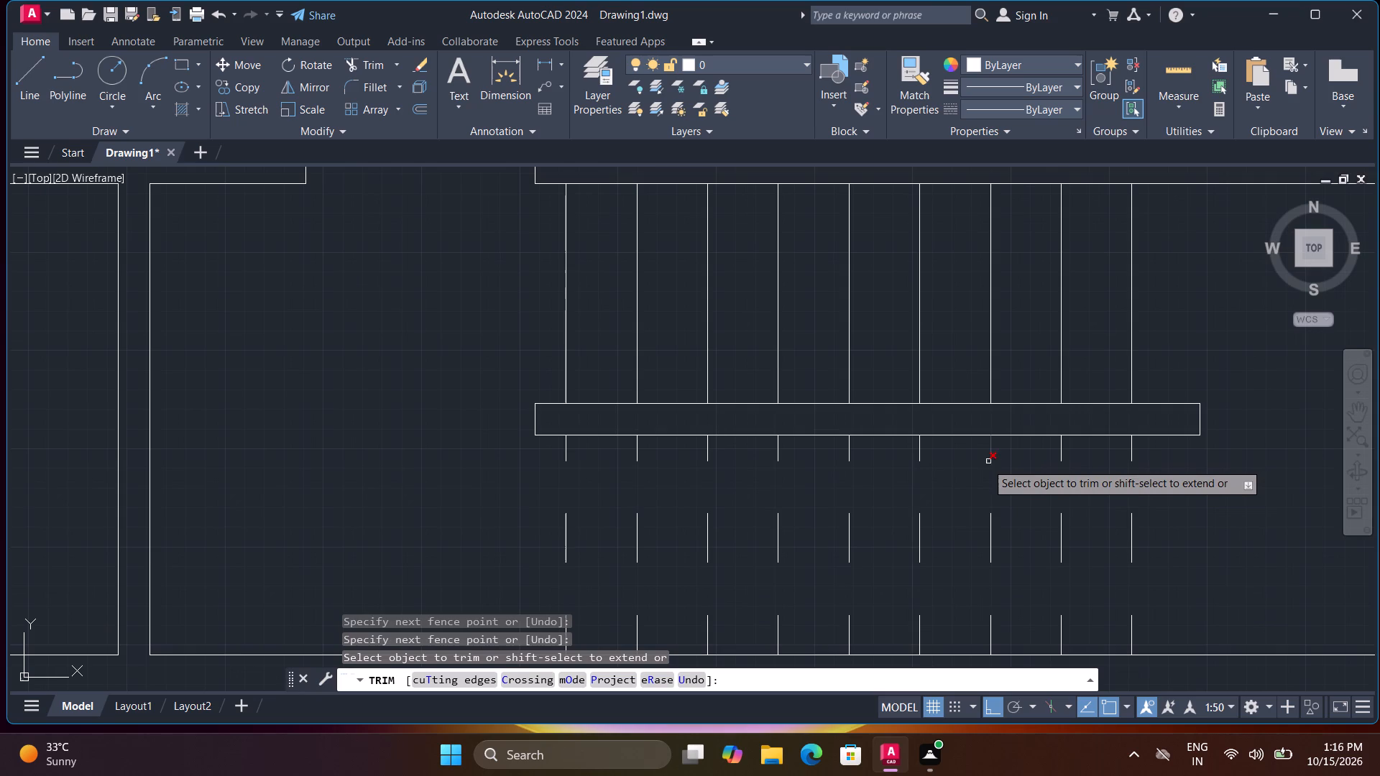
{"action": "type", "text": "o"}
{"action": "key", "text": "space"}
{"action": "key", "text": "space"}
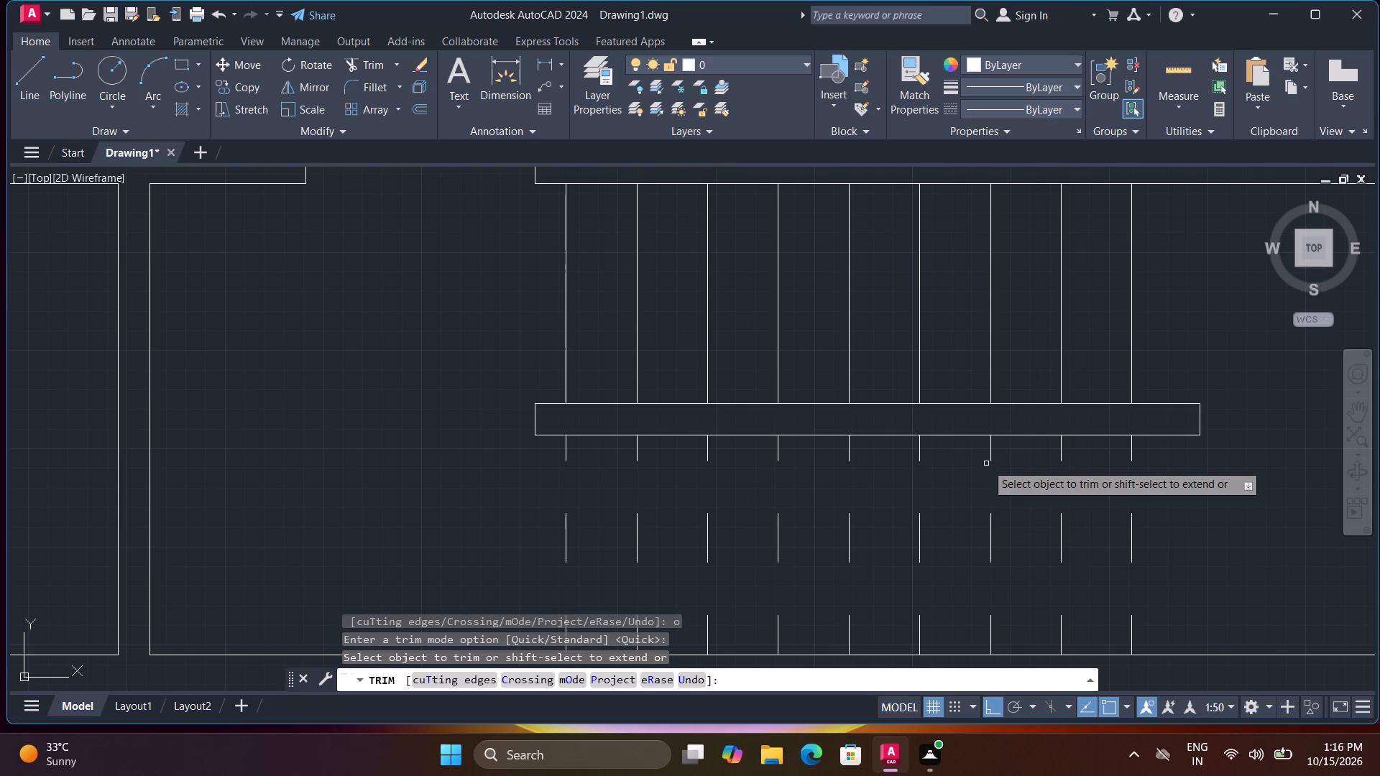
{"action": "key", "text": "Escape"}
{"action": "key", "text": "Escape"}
Offset the stair divider's lower, right and upper edges 1" inward using the Through option.
{"action": "key", "text": "o"}
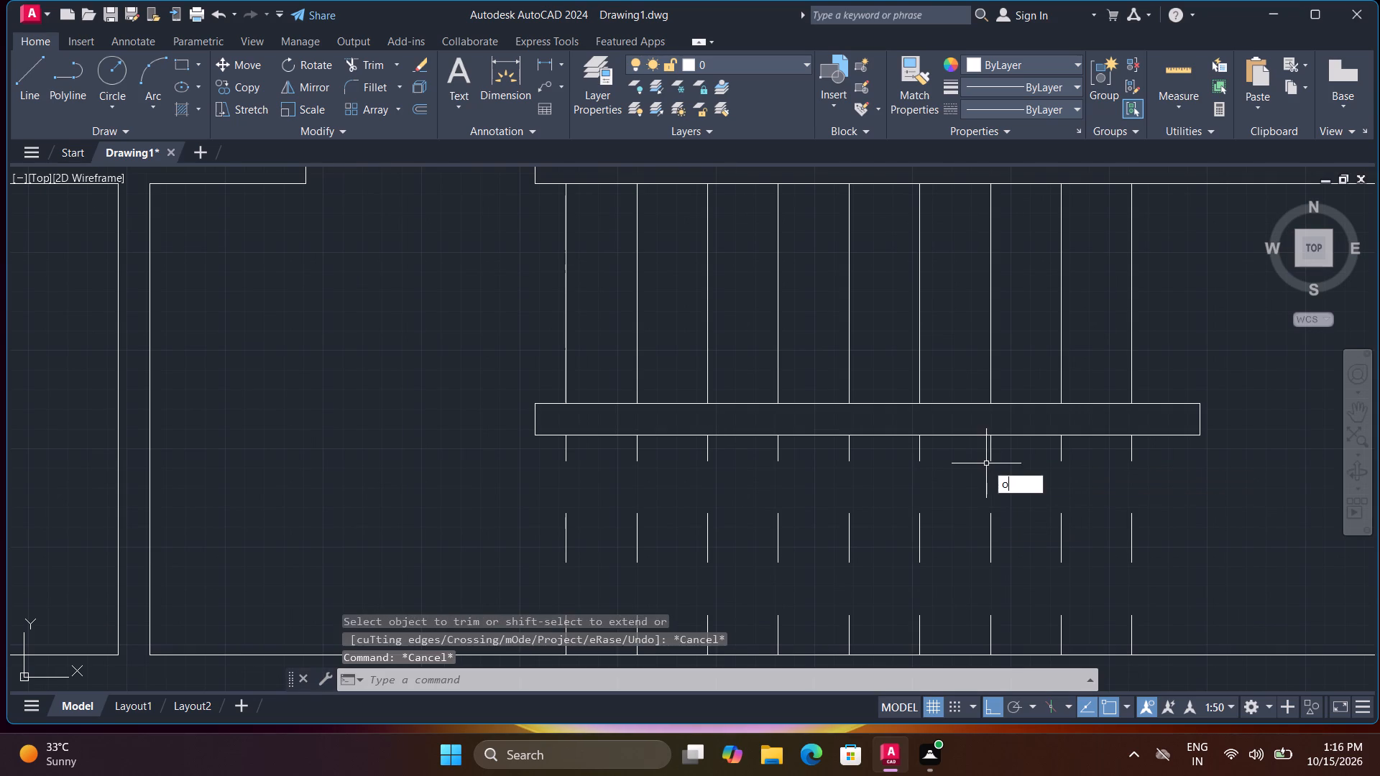
{"action": "key", "text": "space"}
{"action": "type", "text": "t"}
{"action": "key", "text": "space"}
{"action": "left_click", "coordinate": [967, 433]}
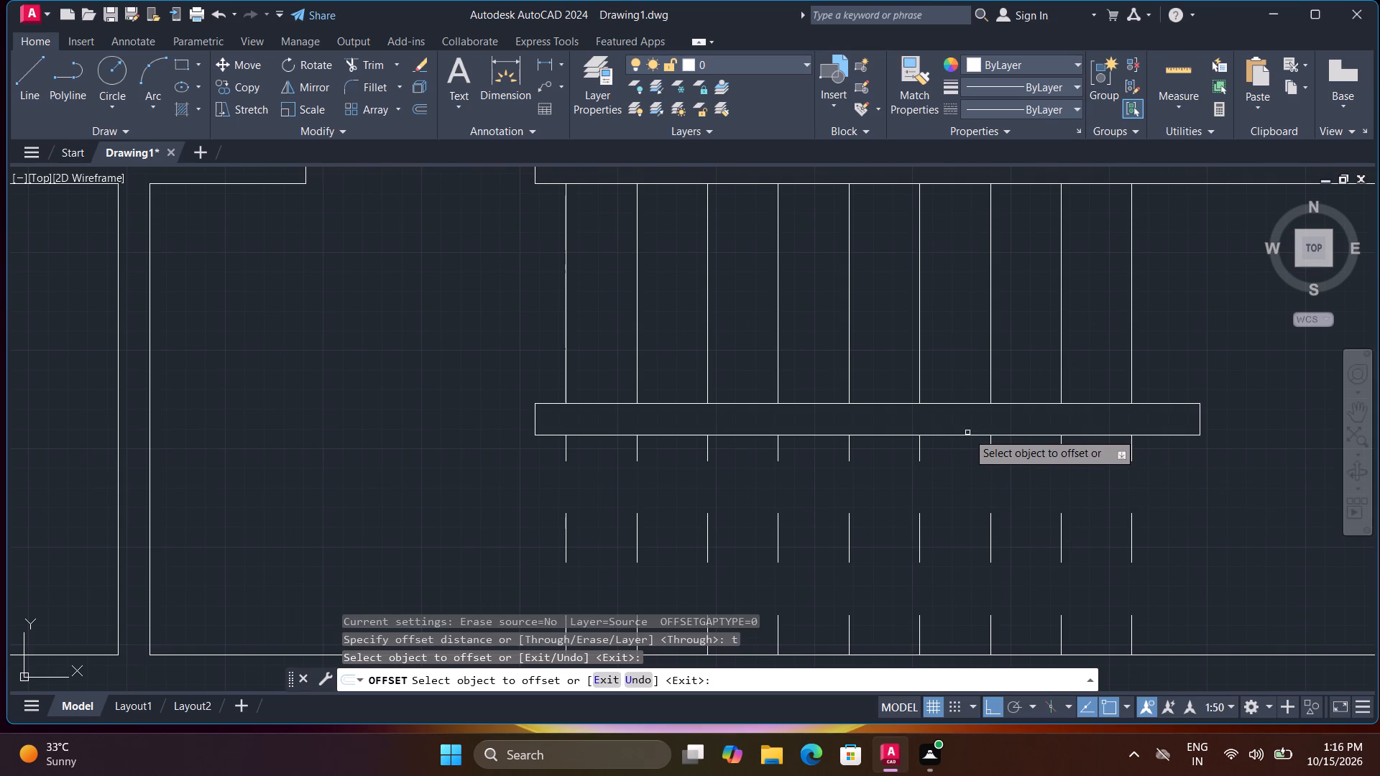
{"action": "left_click", "coordinate": [972, 433]}
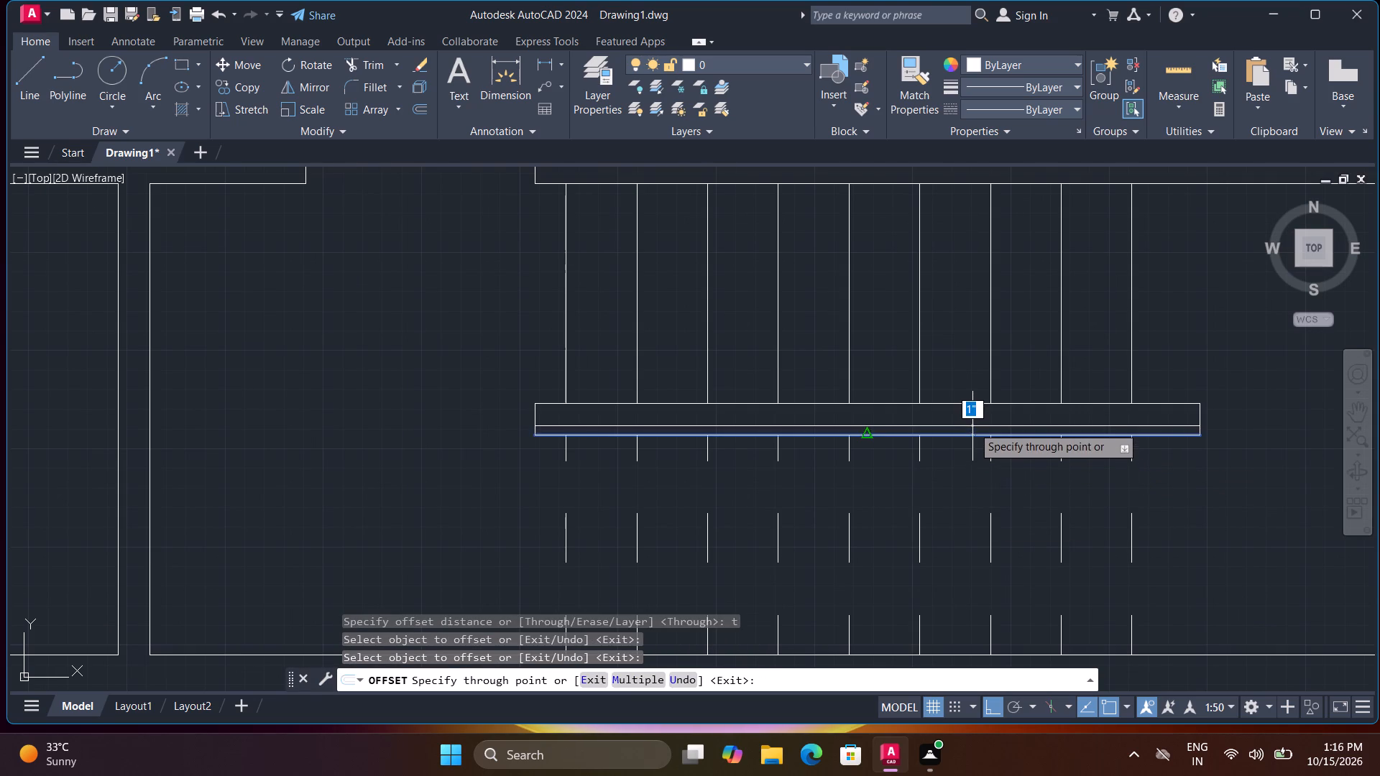
{"action": "key", "text": "1"}
{"action": "key", "text": "shift+quotedbl"}
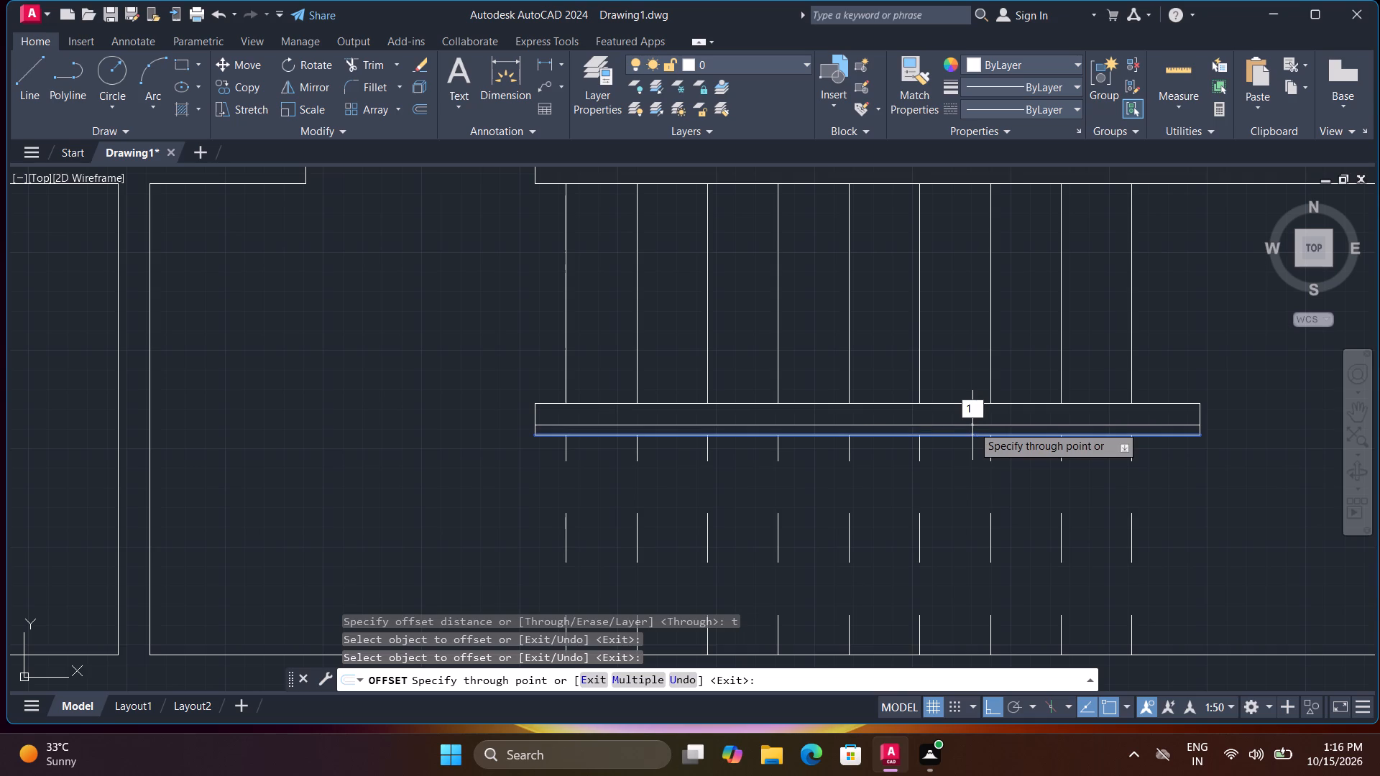
{"action": "key", "text": "Return"}
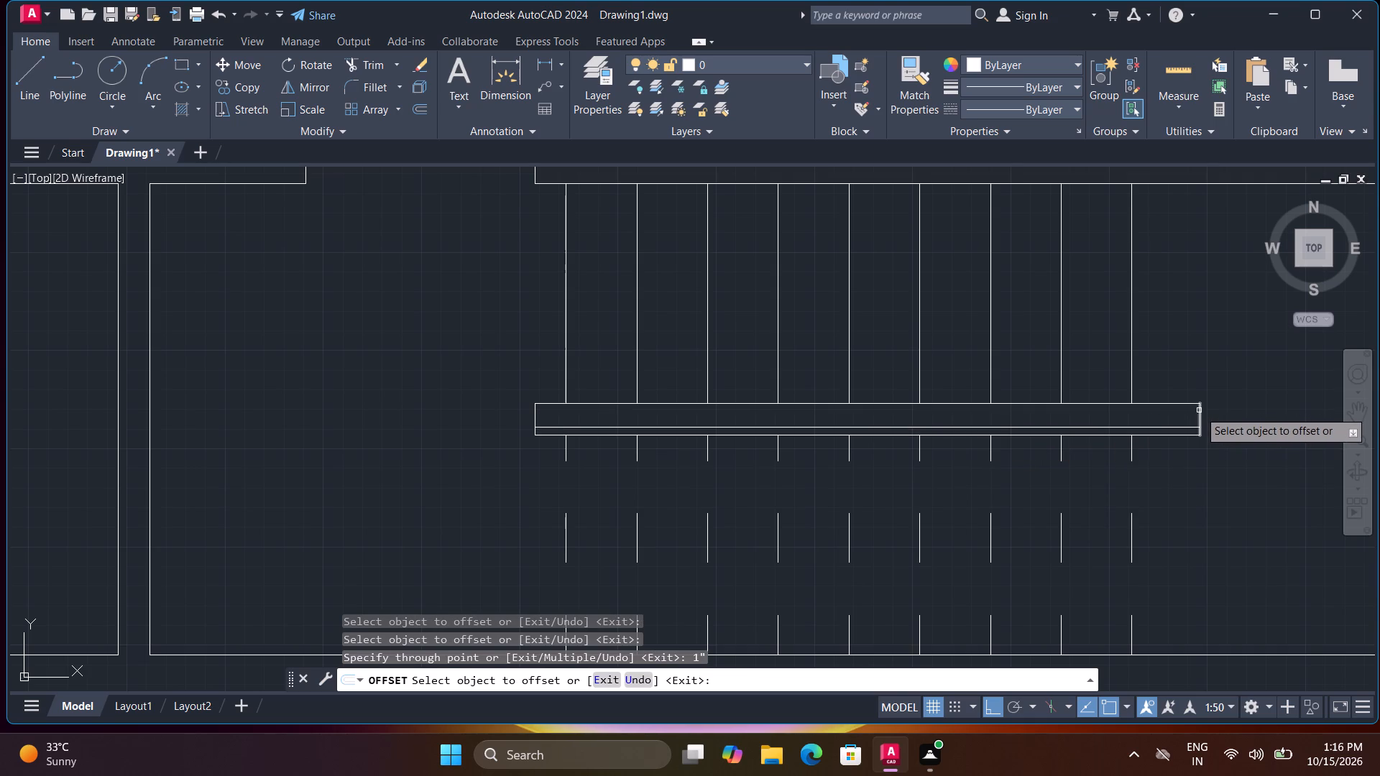
{"action": "left_click", "coordinate": [1199, 410]}
{"action": "key", "text": "1"}
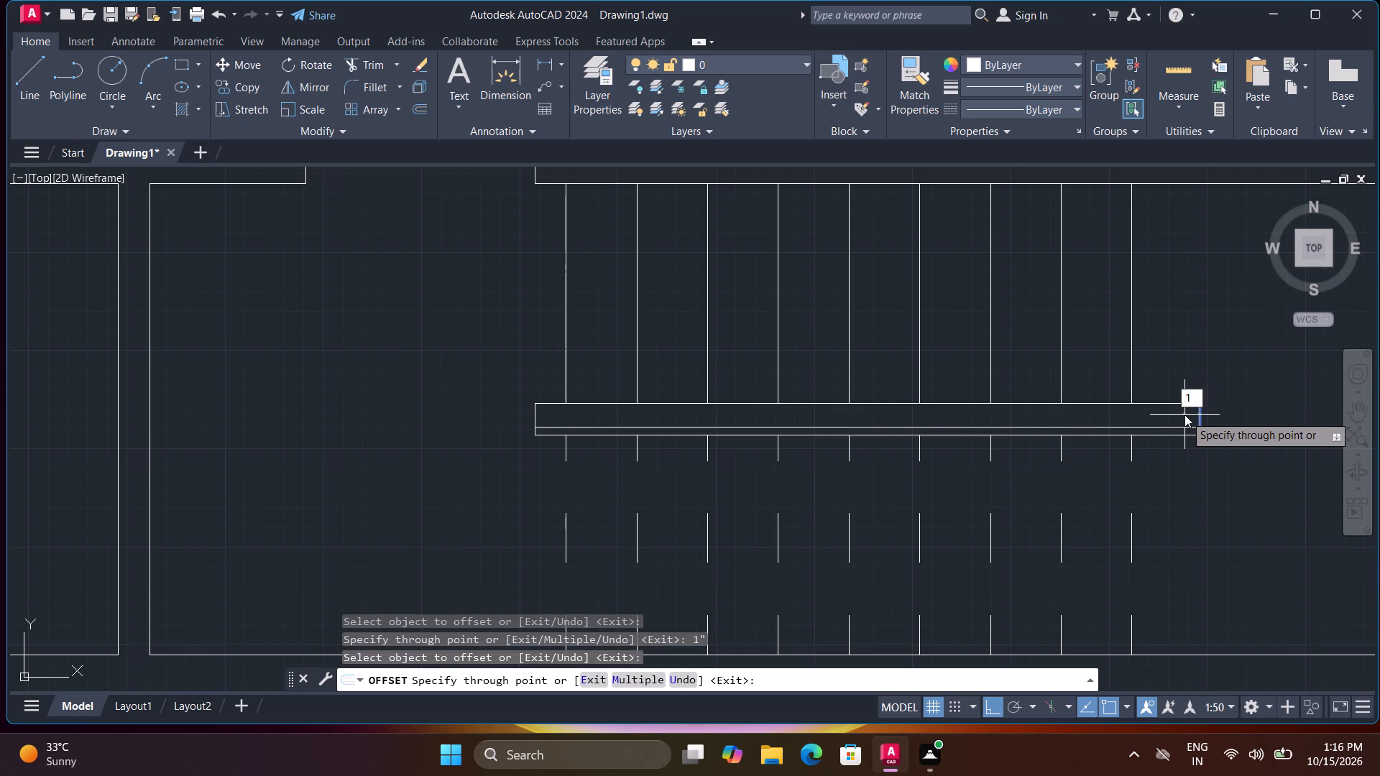
{"action": "key", "text": "shift+quotedbl"}
{"action": "key", "text": "Return"}
{"action": "left_click", "coordinate": [1174, 404]}
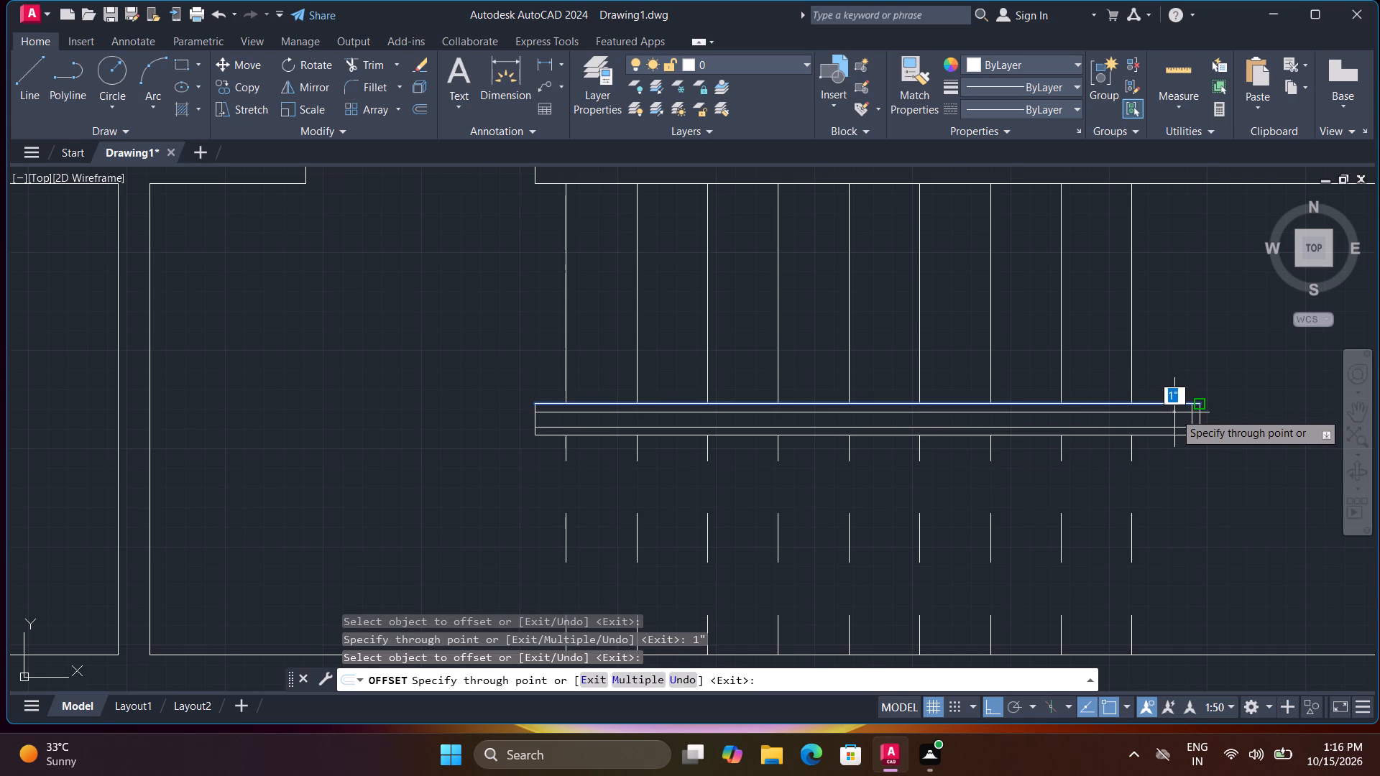
{"action": "type", "text": "1\""}
{"action": "key", "text": "Return"}
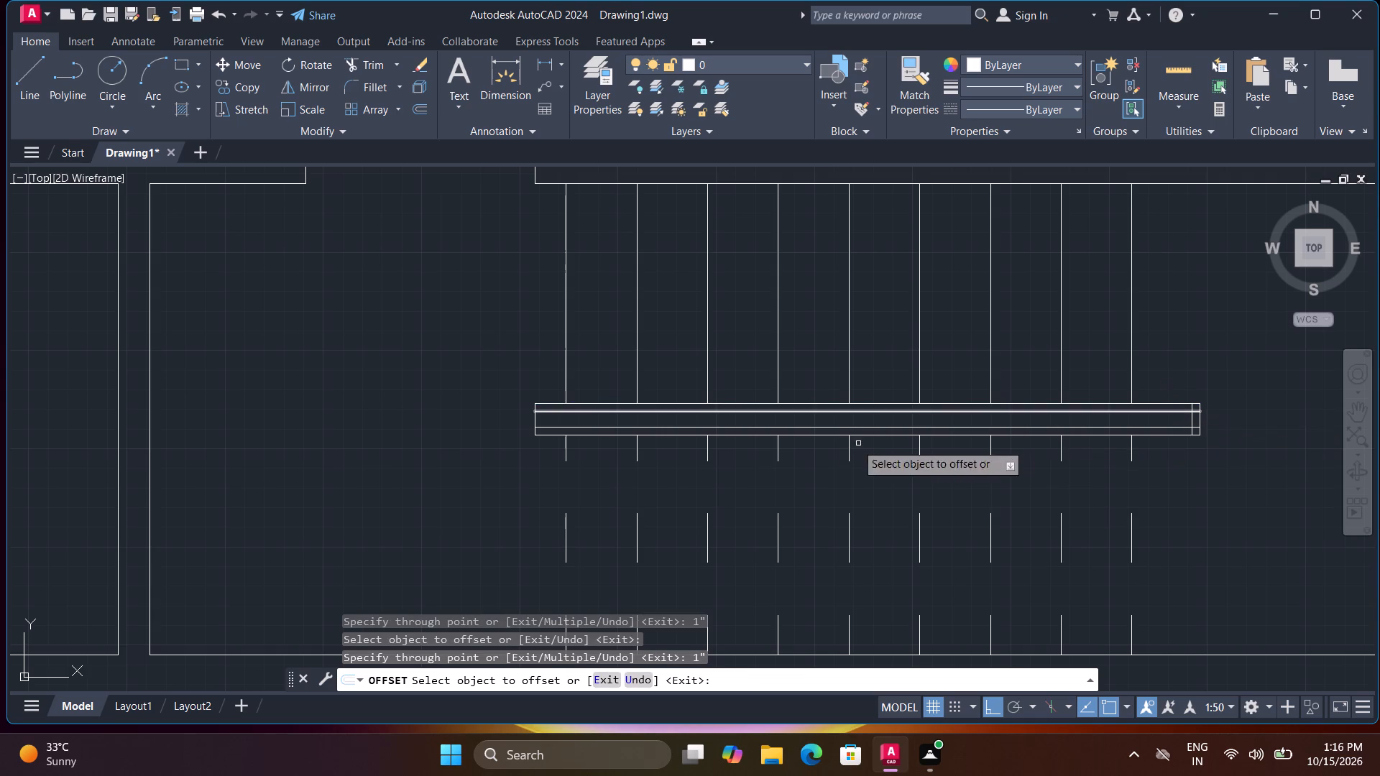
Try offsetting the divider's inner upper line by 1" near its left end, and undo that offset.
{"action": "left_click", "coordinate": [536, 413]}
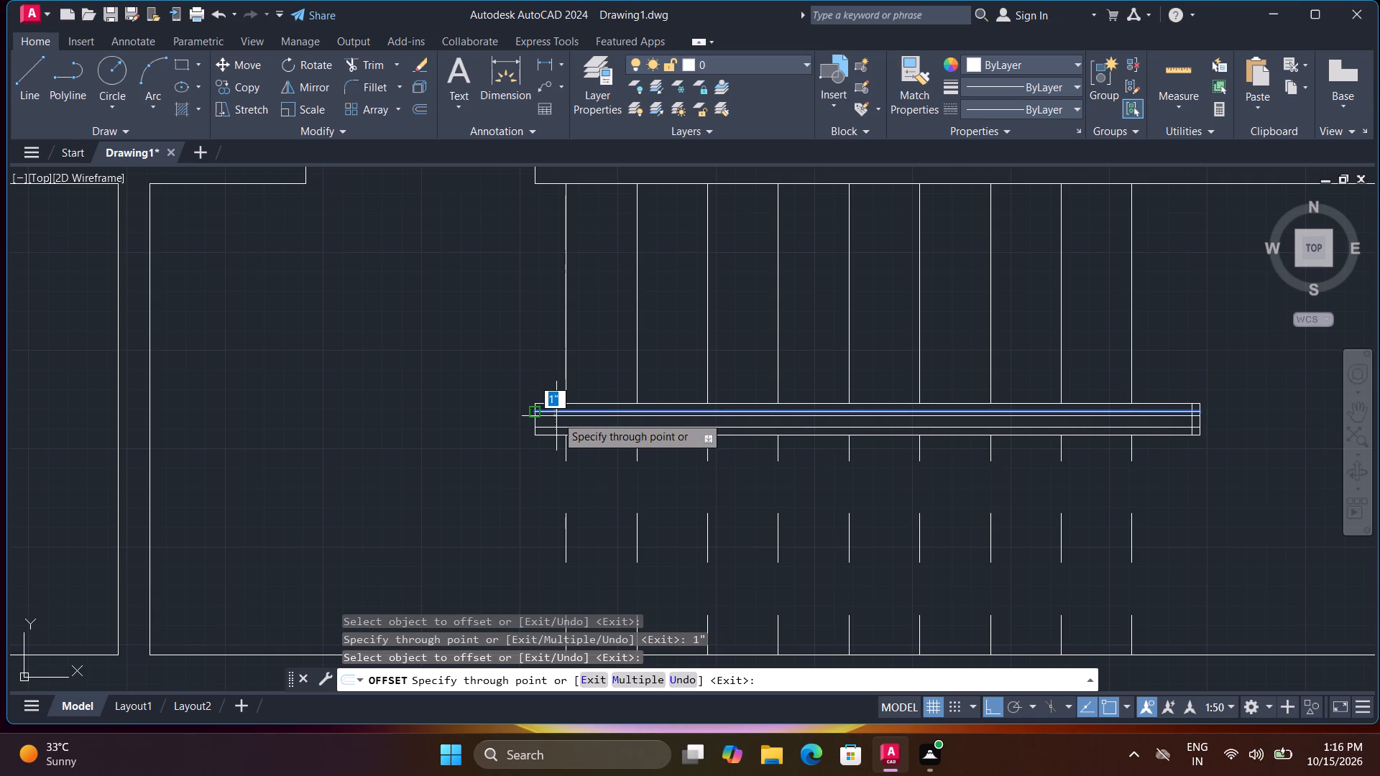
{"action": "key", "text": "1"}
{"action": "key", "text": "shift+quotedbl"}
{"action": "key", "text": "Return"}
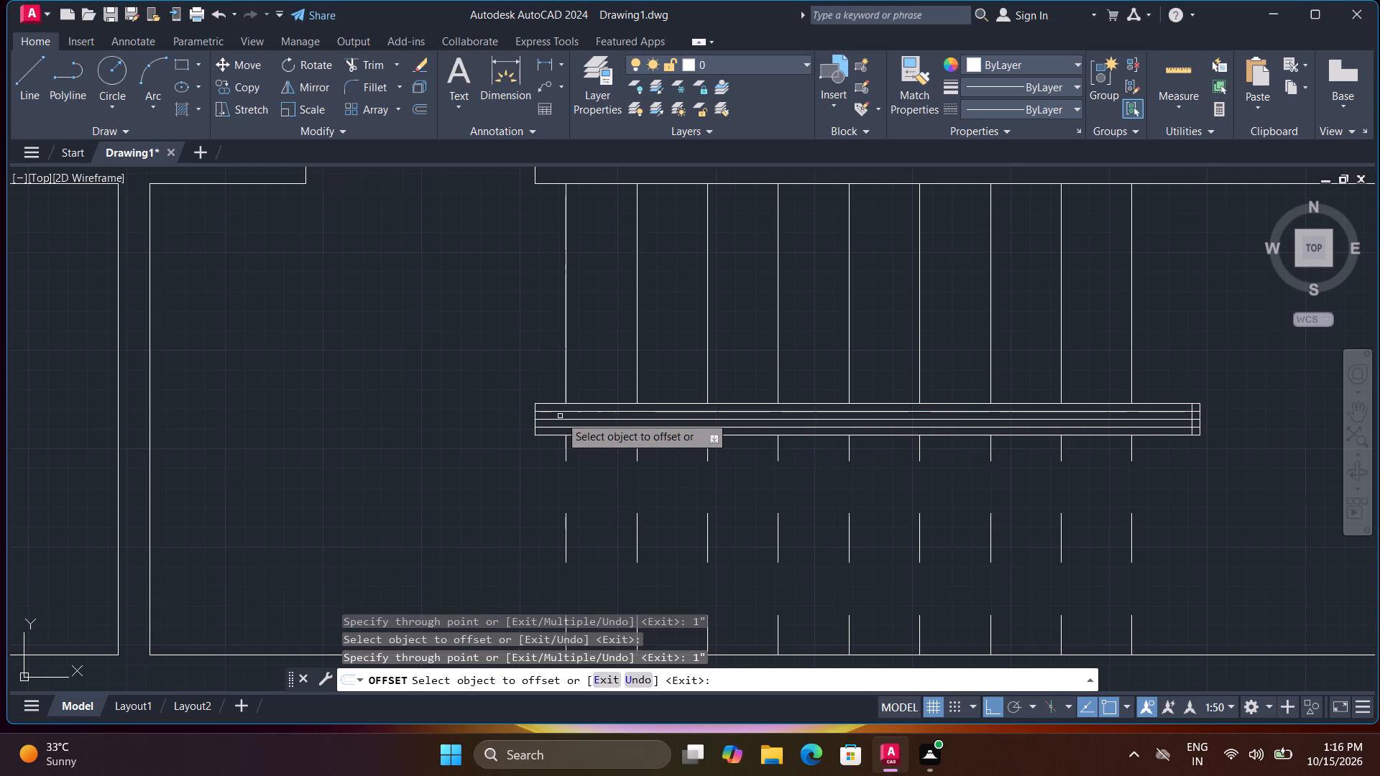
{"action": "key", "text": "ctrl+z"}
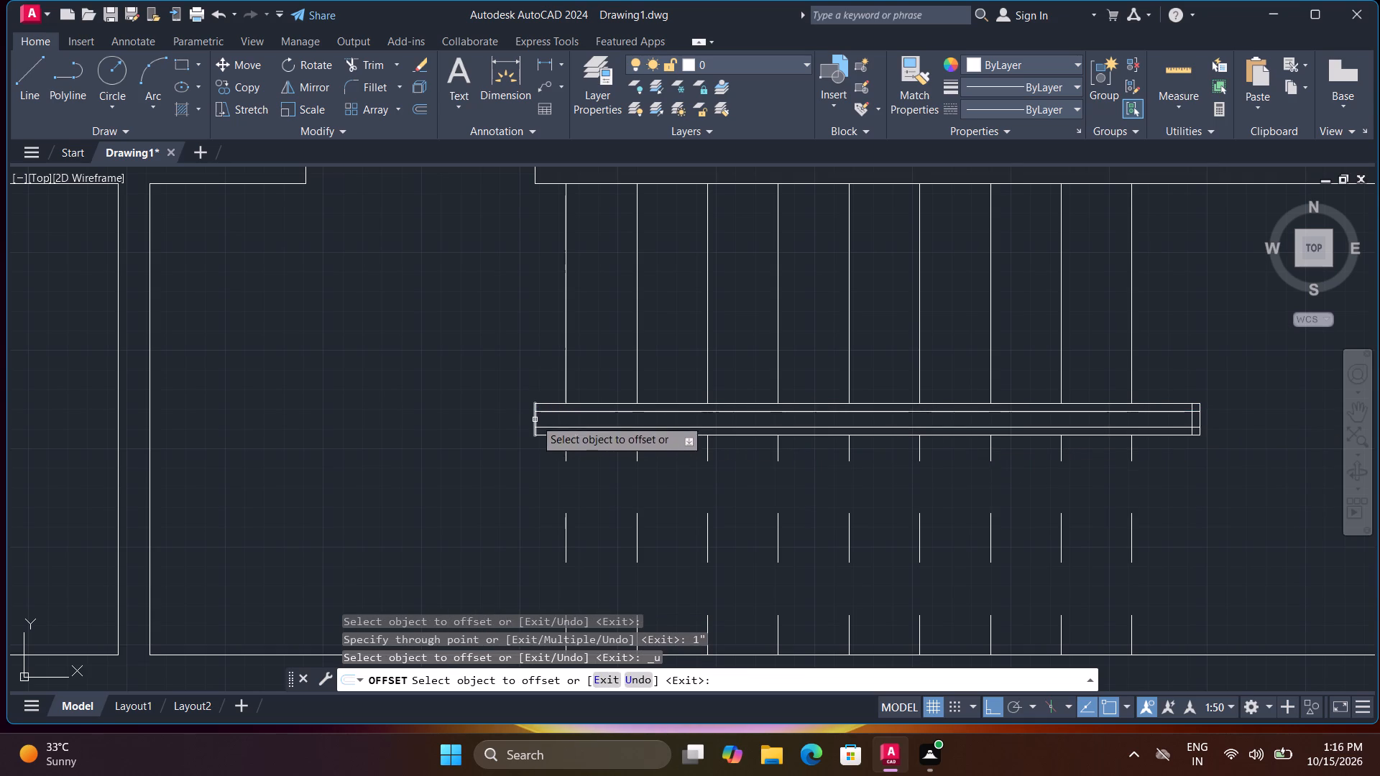
Offset the stair divider's left edge 1" inward and finish the Offset command.
{"action": "left_click", "coordinate": [535, 416]}
{"action": "key", "text": "1"}
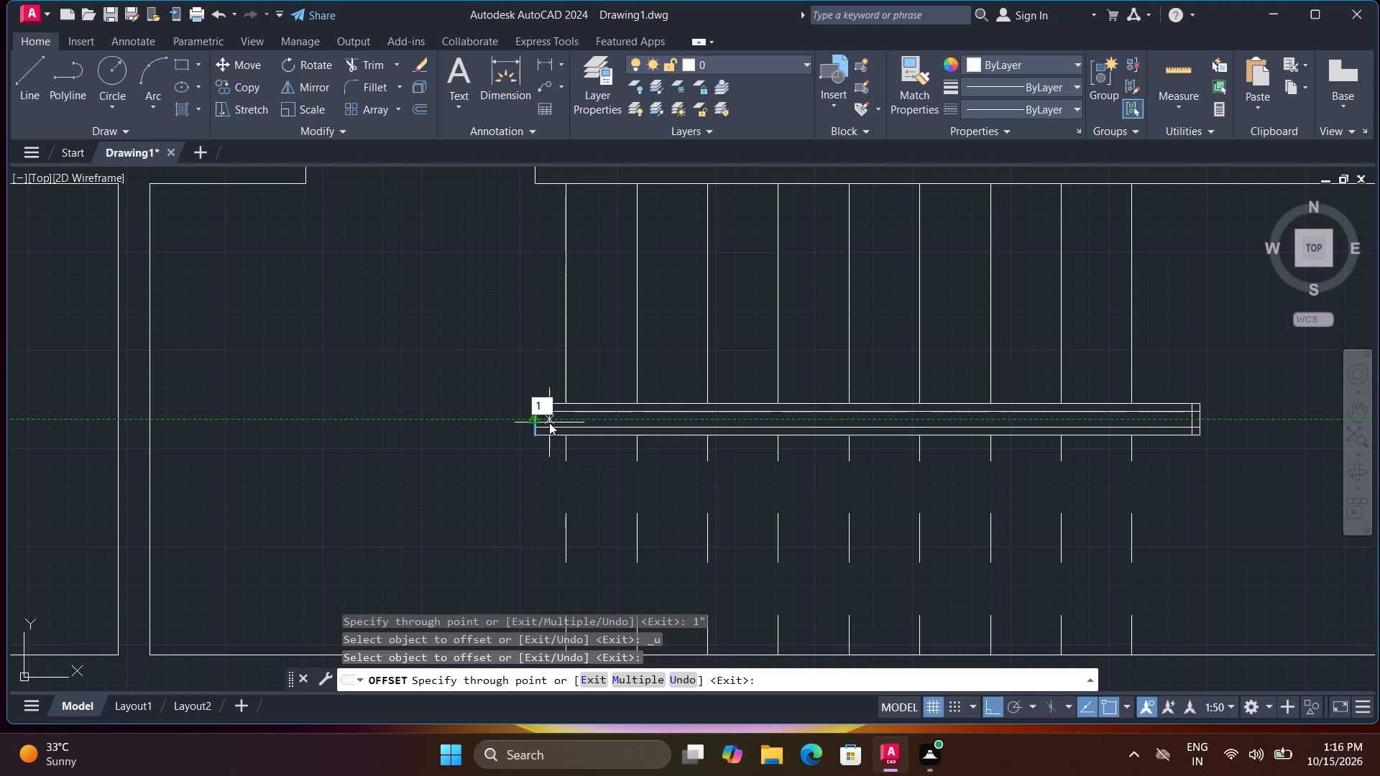
{"action": "key", "text": "shift+quotedbl"}
{"action": "key", "text": "Return"}
{"action": "scroll", "coordinate": [556, 431], "scroll_direction": "up", "scroll_amount": 1}
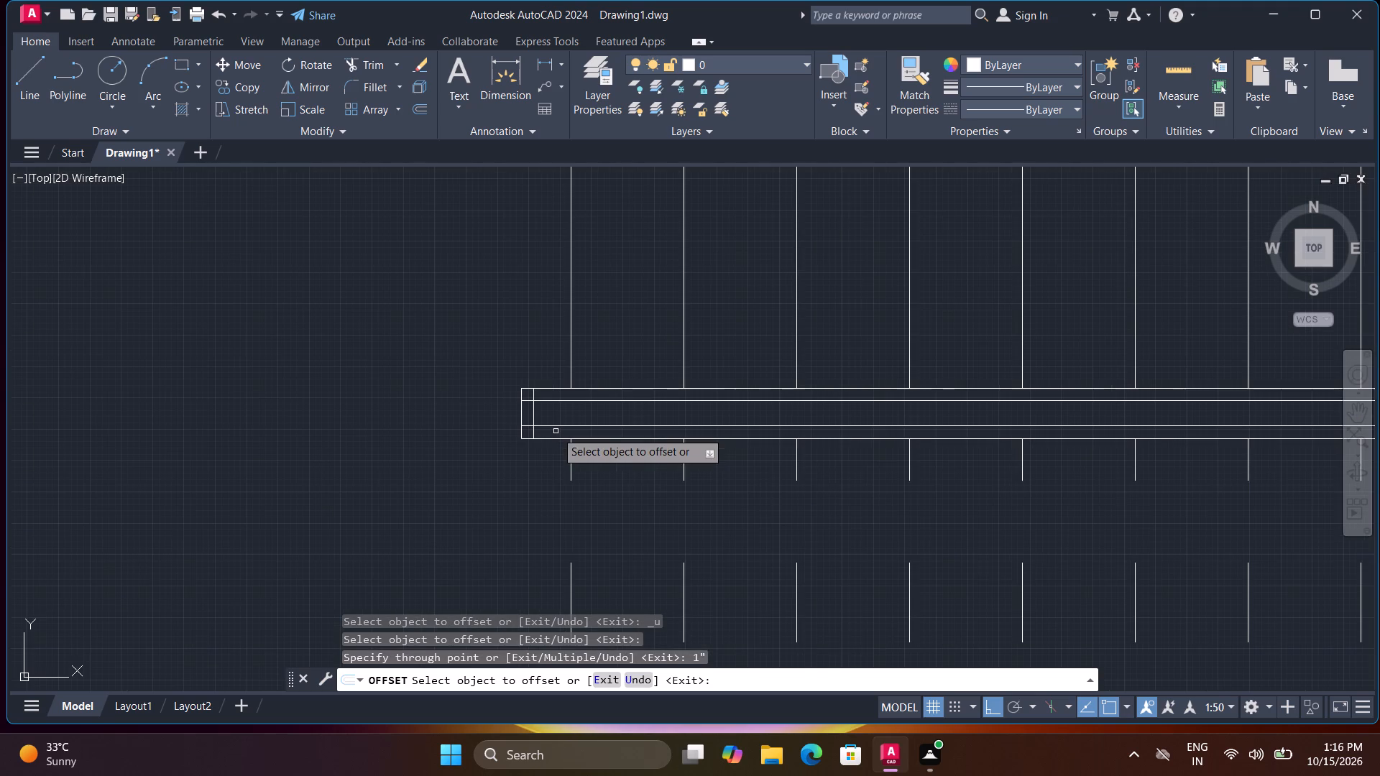
{"action": "key", "text": "Escape"}
Trim the overlapping offset line ends at both left corners of the divider's inner outline.
{"action": "type", "text": "tr"}
{"action": "key", "text": "space"}
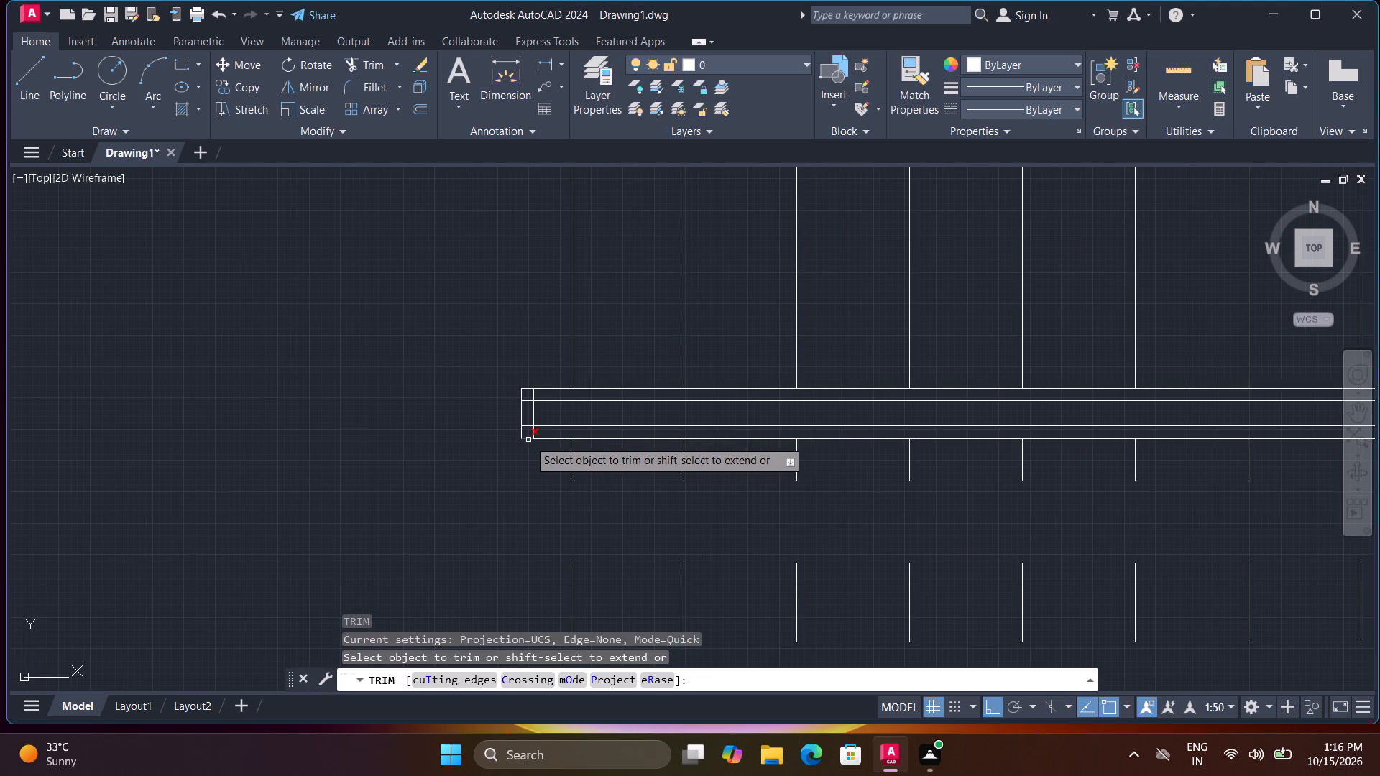
{"action": "scroll", "coordinate": [528, 438], "scroll_direction": "up", "scroll_amount": 2}
{"action": "left_click", "coordinate": [539, 333]}
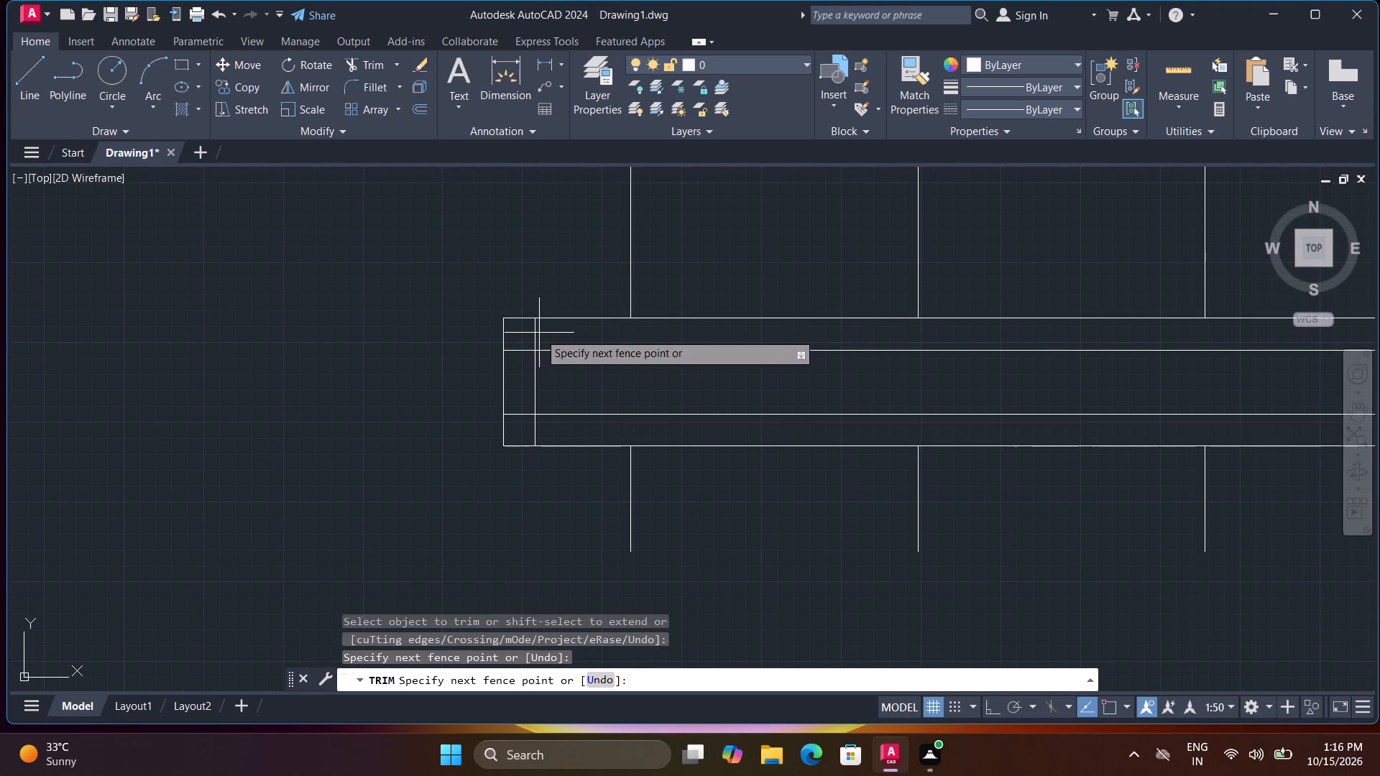
{"action": "double_click", "coordinate": [528, 333]}
{"action": "left_click_drag", "start_coordinate": [518, 385], "coordinate": [527, 346]}
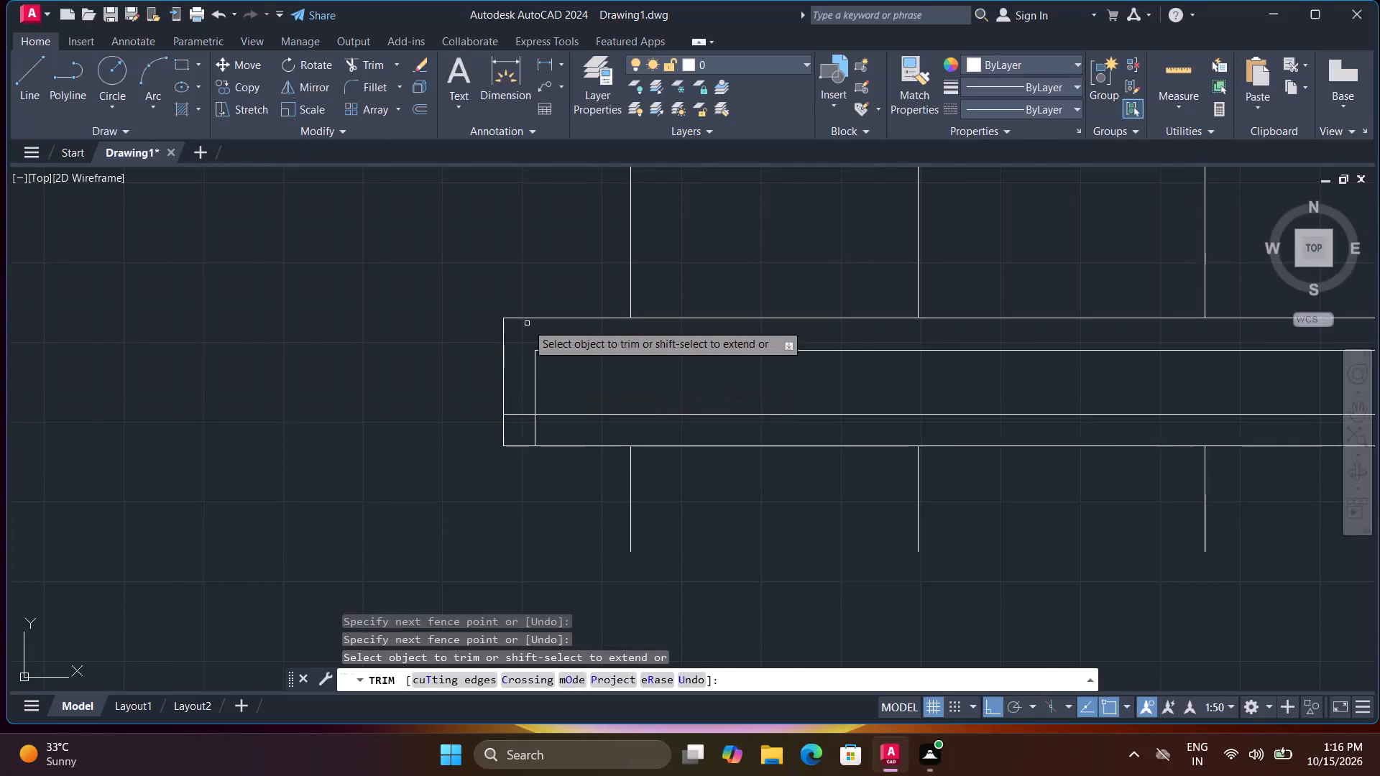
{"action": "left_click_drag", "start_coordinate": [521, 369], "coordinate": [521, 378]}
{"action": "double_click", "coordinate": [520, 425]}
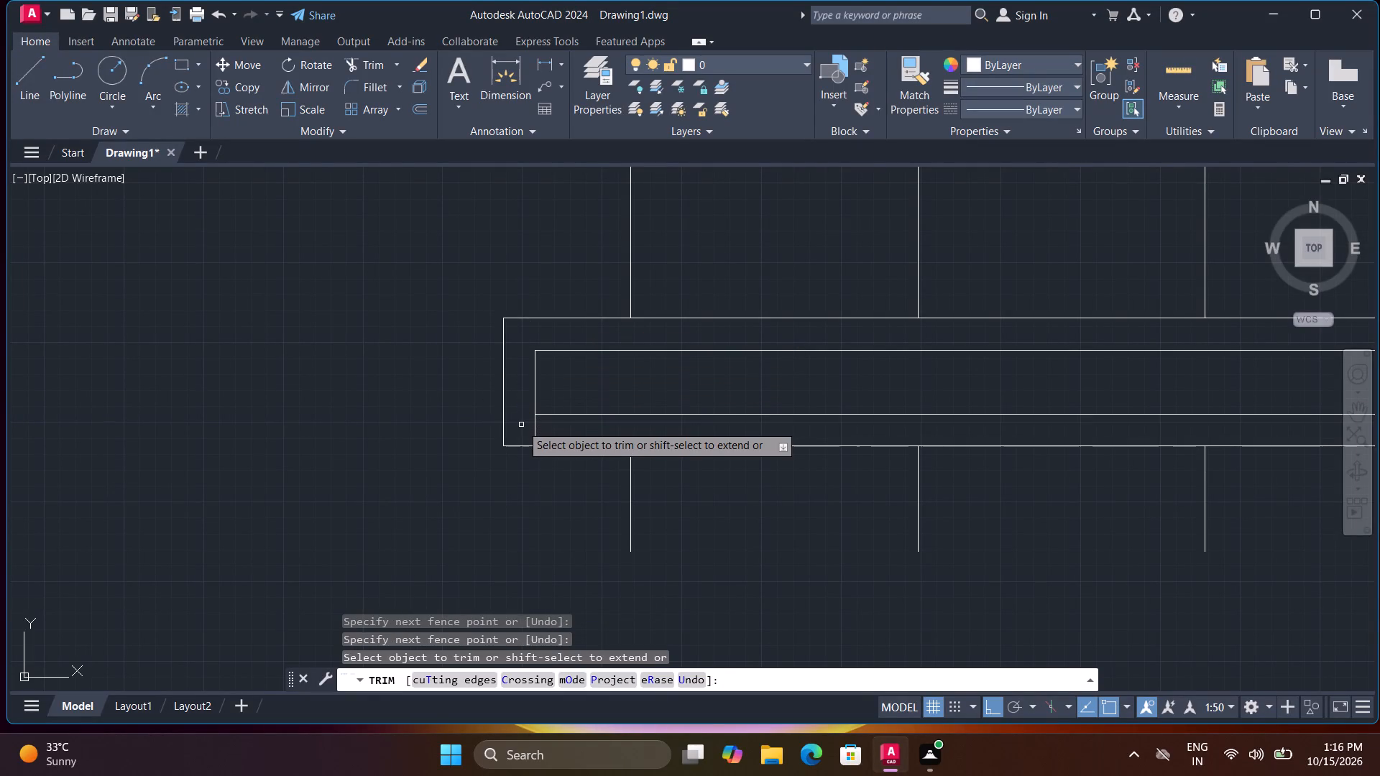
{"action": "left_click", "coordinate": [546, 429]}
{"action": "left_click", "coordinate": [526, 426]}
Trim the overlapping offset line ends at both right corners of the divider's inner outline, and leave the Trim command.
{"action": "scroll", "coordinate": [664, 444], "scroll_direction": "down", "scroll_amount": 2}
{"action": "middle_click_drag", "start_coordinate": [1095, 471], "coordinate": [548, 476]}
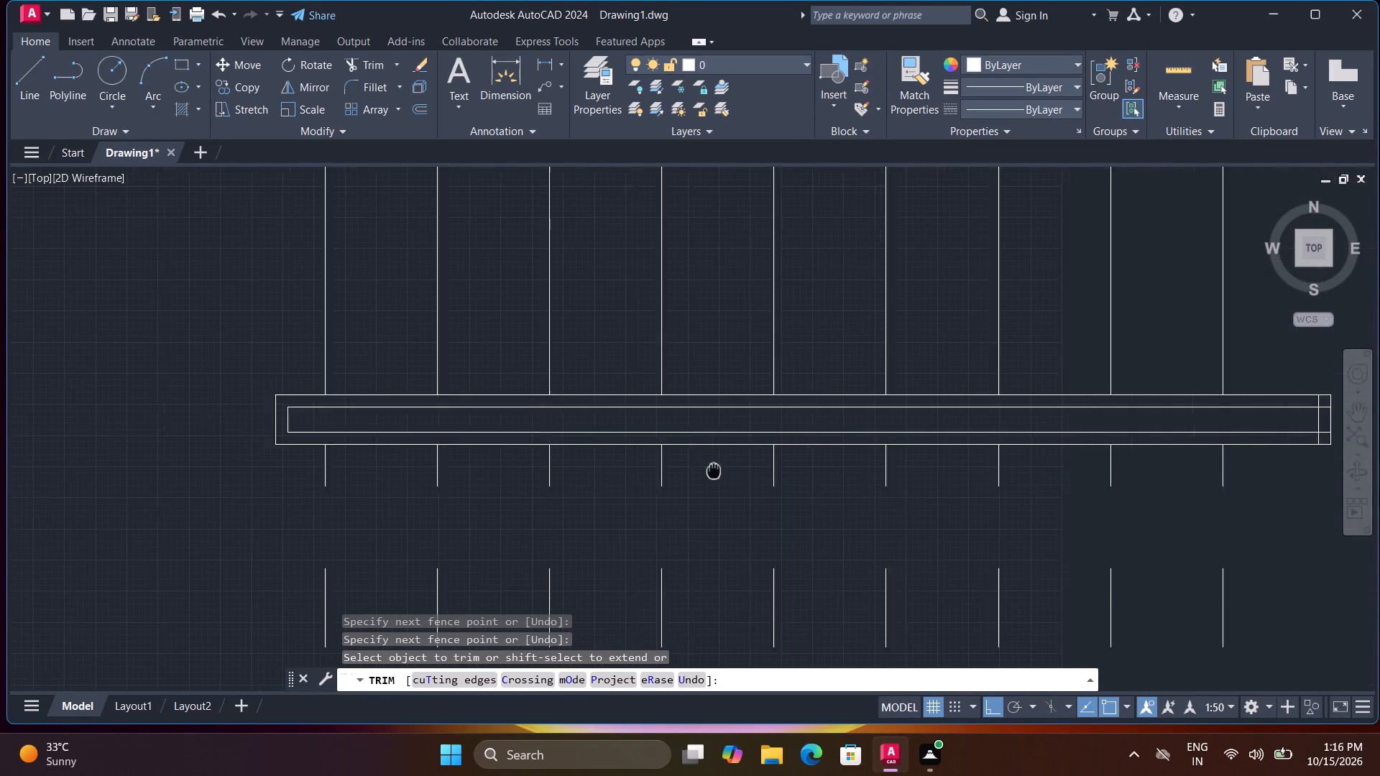
{"action": "middle_click_drag", "start_coordinate": [548, 476], "coordinate": [317, 481]}
{"action": "scroll", "coordinate": [852, 435], "scroll_direction": "up", "scroll_amount": 2}
{"action": "left_click", "coordinate": [867, 377]}
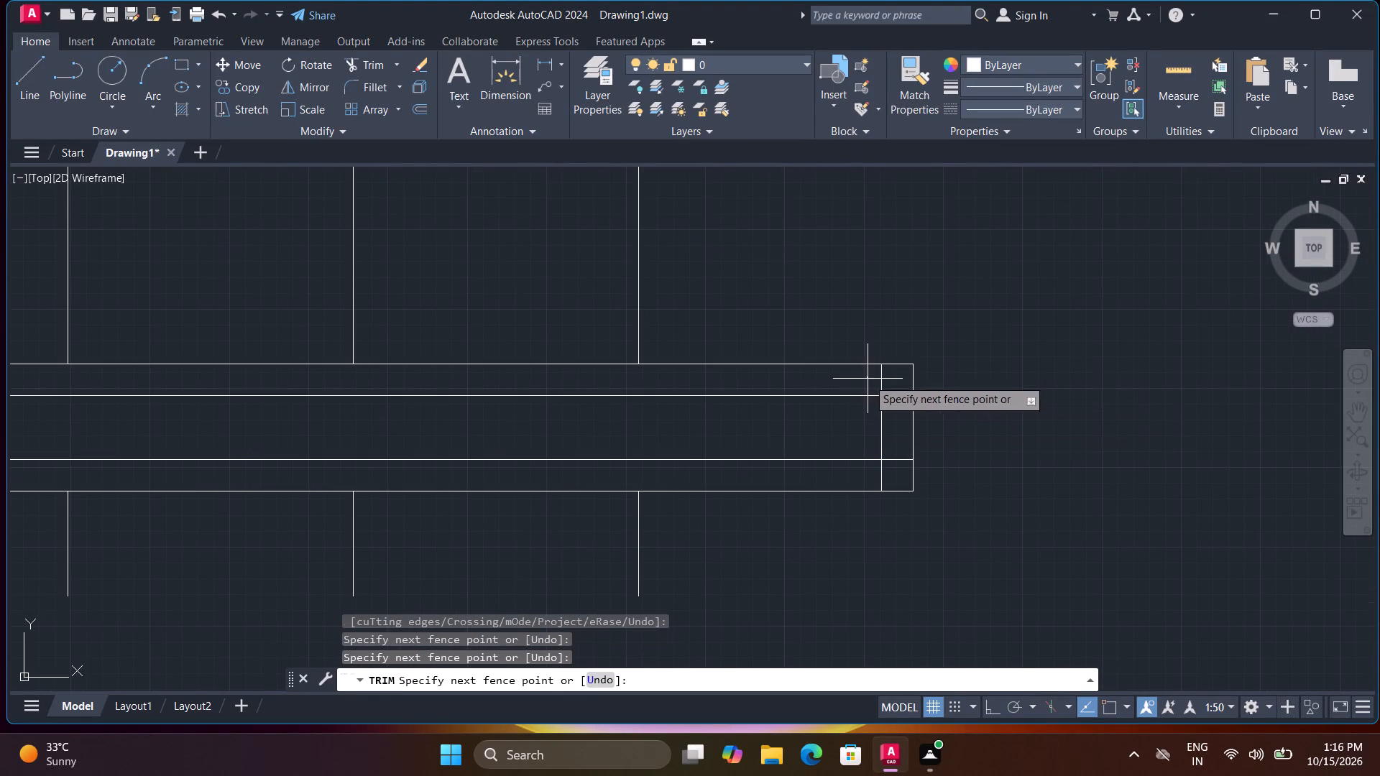
{"action": "left_click", "coordinate": [896, 405]}
{"action": "left_click", "coordinate": [897, 420]}
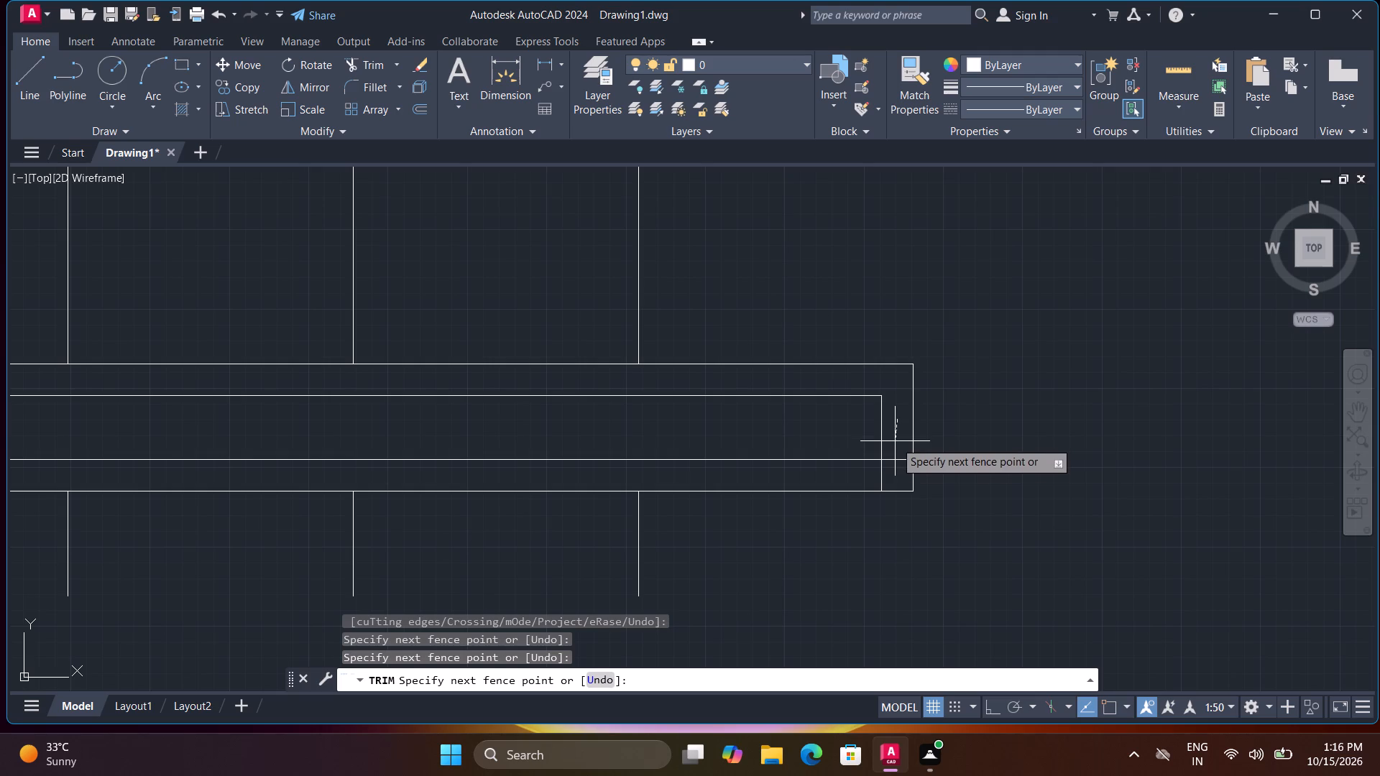
{"action": "left_click", "coordinate": [880, 479]}
{"action": "scroll", "coordinate": [910, 483], "scroll_direction": "down", "scroll_amount": 3}
{"action": "key", "text": "grave"}
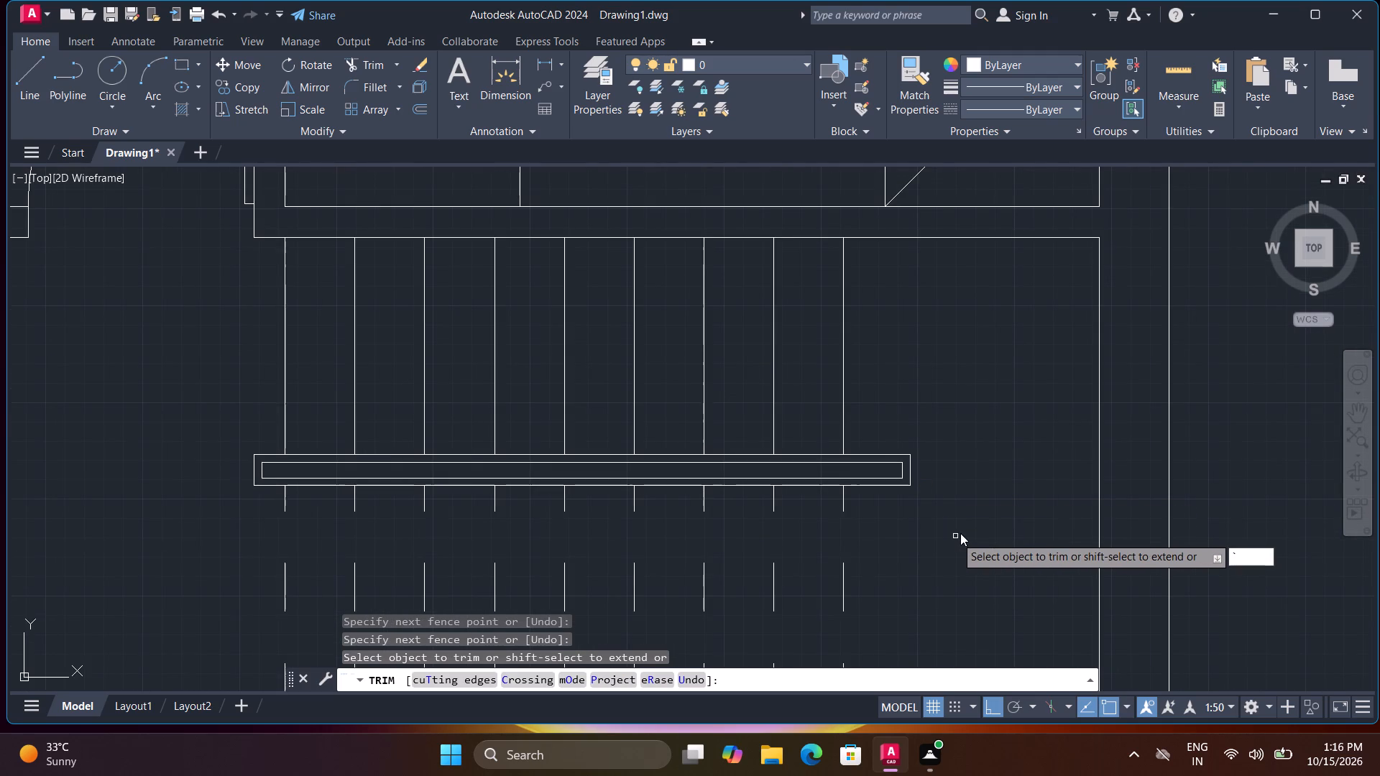
{"action": "scroll", "coordinate": [883, 513], "scroll_direction": "down", "scroll_amount": 3}
{"action": "middle_click_drag", "start_coordinate": [722, 583], "coordinate": [689, 531]}
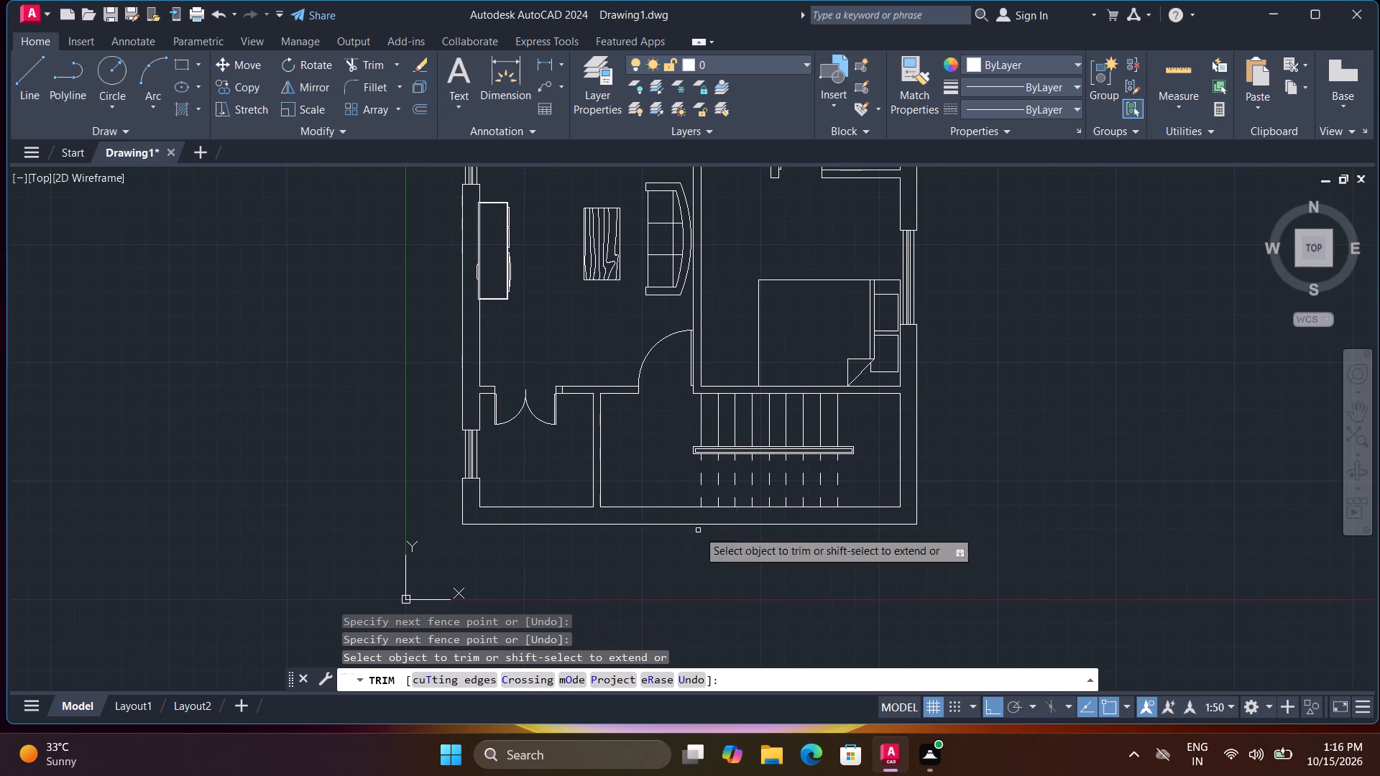
{"action": "key", "text": "Escape"}
Draw a vertical line from the bottom of the partition wall's stair-side face down past the house's outer wall line.
{"action": "type", "text": "l"}
{"action": "key", "text": "space"}
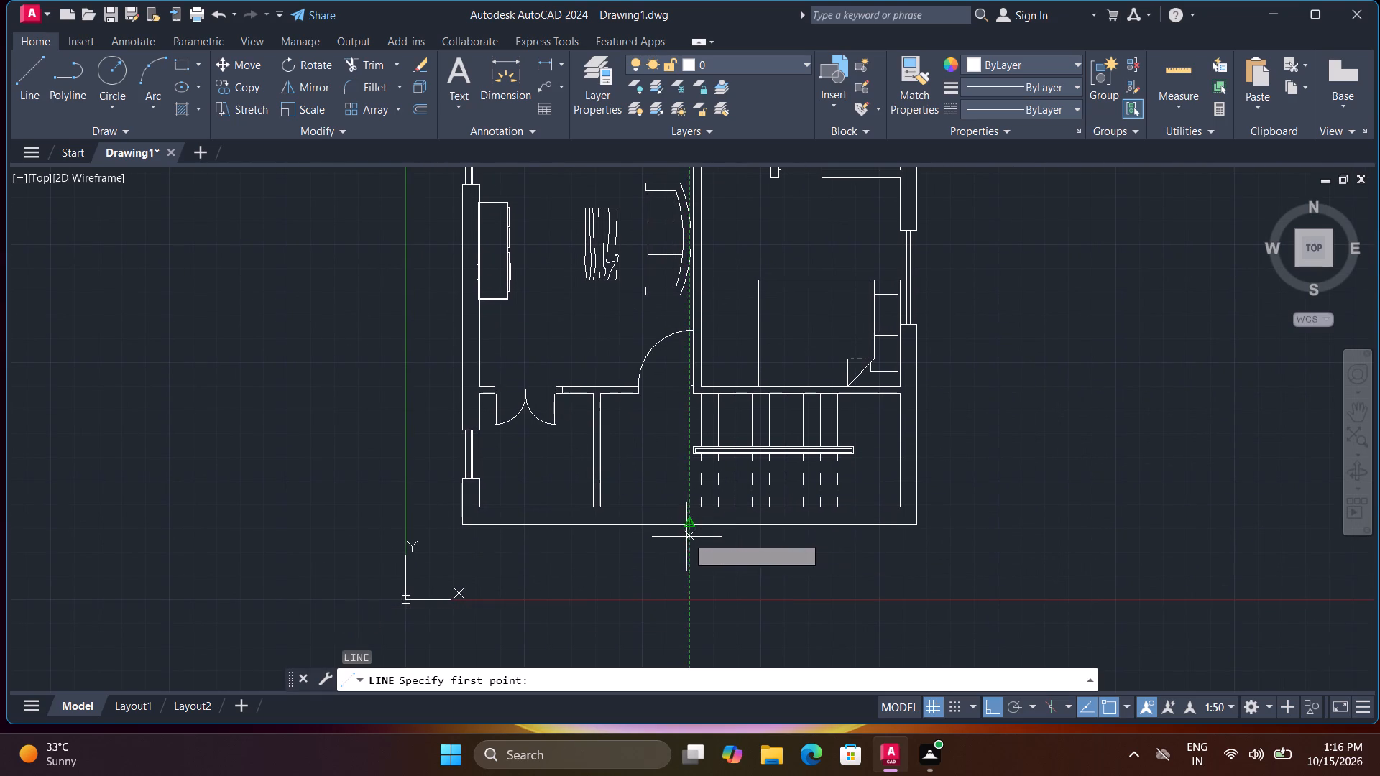
{"action": "scroll", "coordinate": [680, 548], "scroll_direction": "up", "scroll_amount": 3}
{"action": "scroll", "coordinate": [694, 537], "scroll_direction": "down", "scroll_amount": 2}
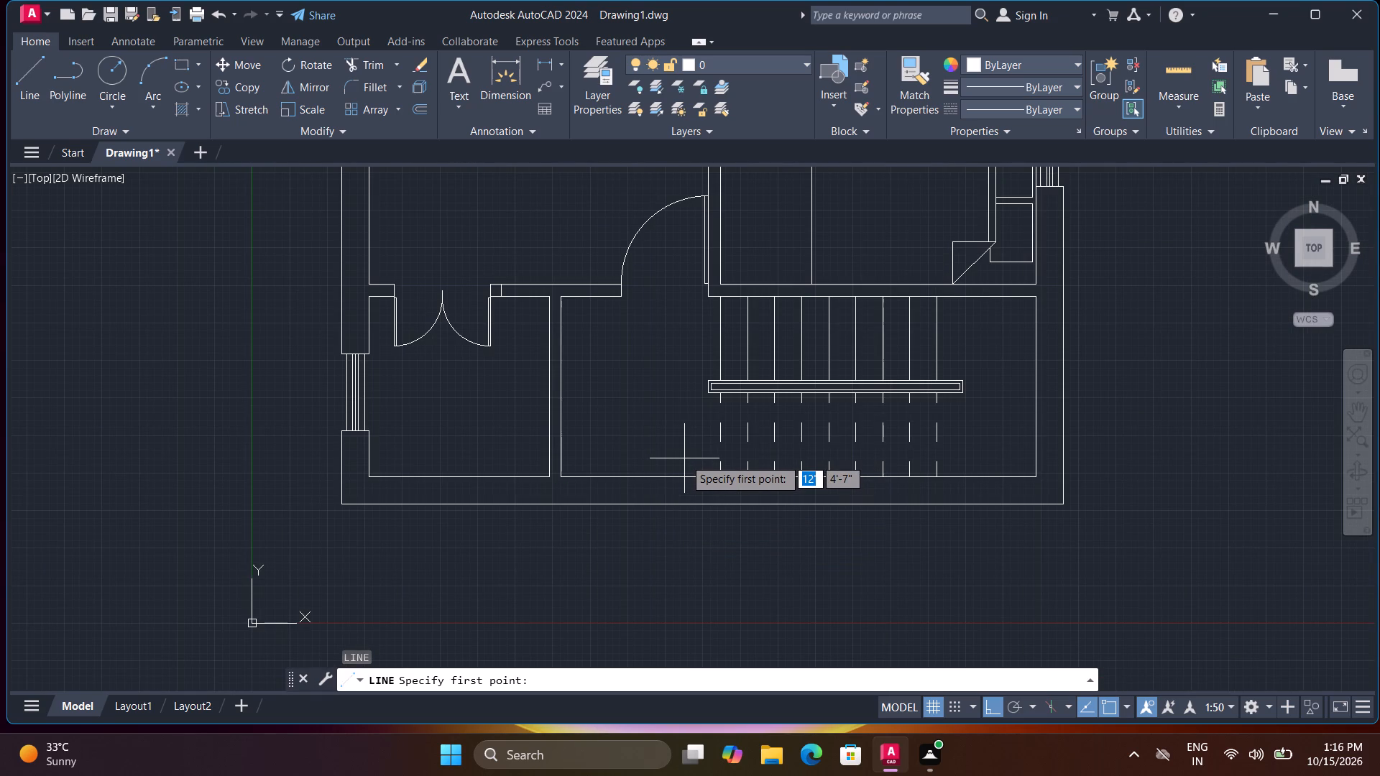
{"action": "left_click", "coordinate": [560, 478]}
{"action": "left_click", "coordinate": [574, 540]}
{"action": "key", "text": "space"}
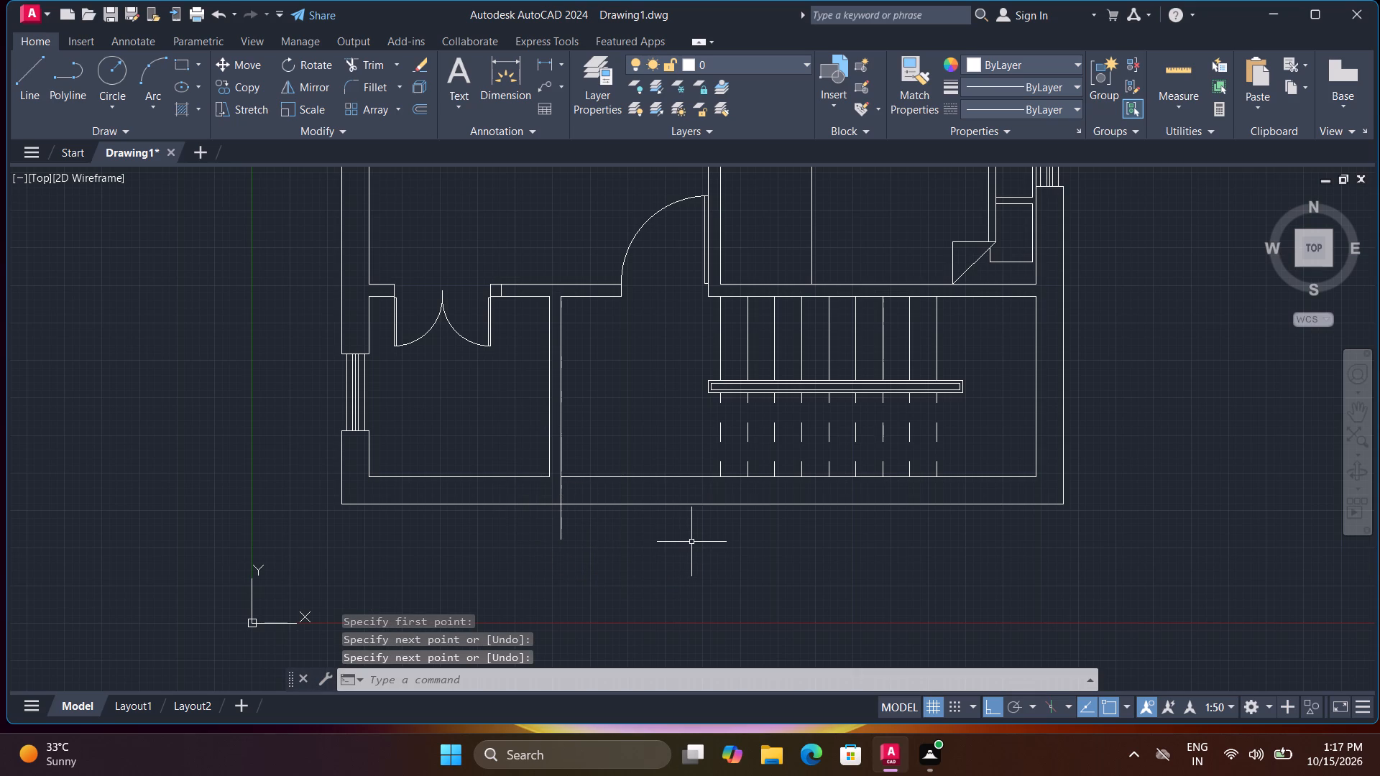
Draw a vertical line across the bottom wall between the partition wall and the staircase, extending past both wall faces.
{"action": "key", "text": "space"}
{"action": "left_click", "coordinate": [691, 541]}
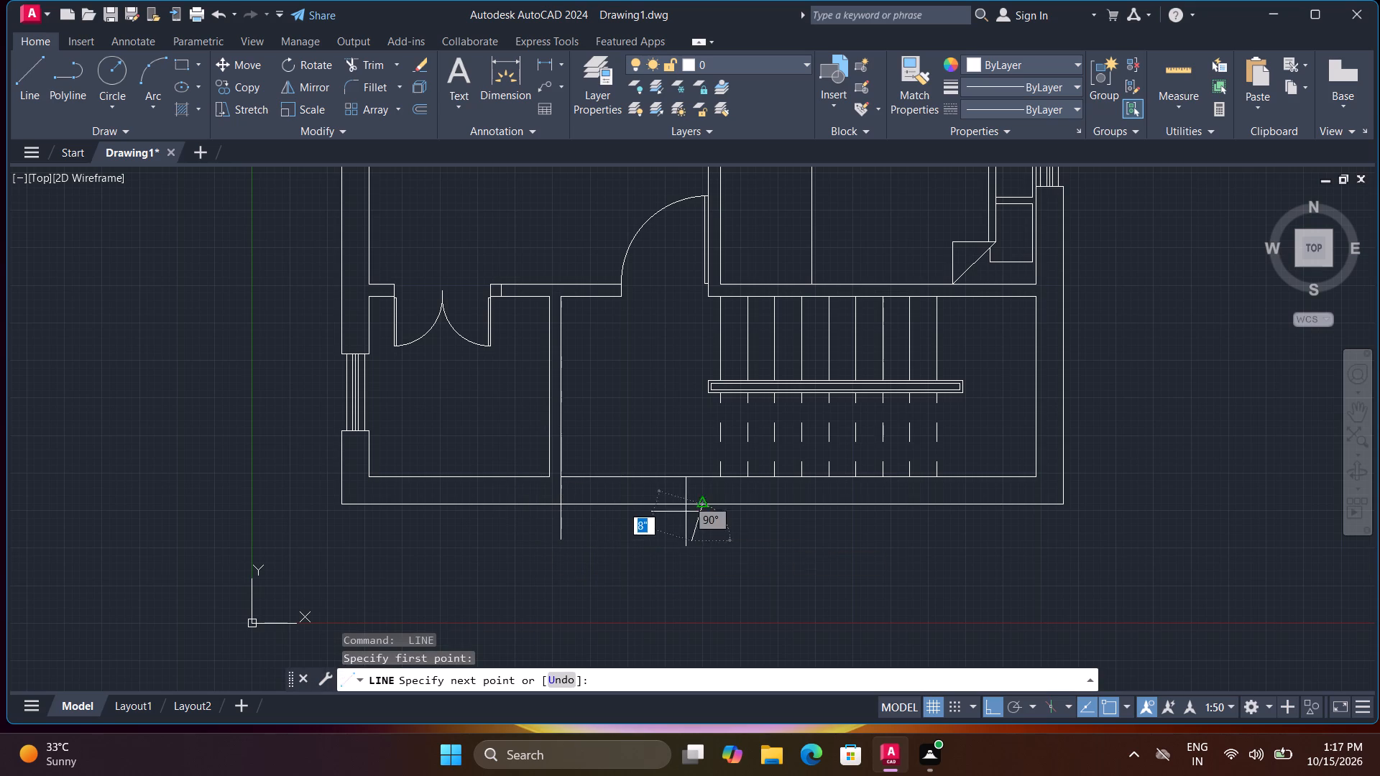
{"action": "left_click", "coordinate": [686, 434]}
{"action": "key", "text": "space"}
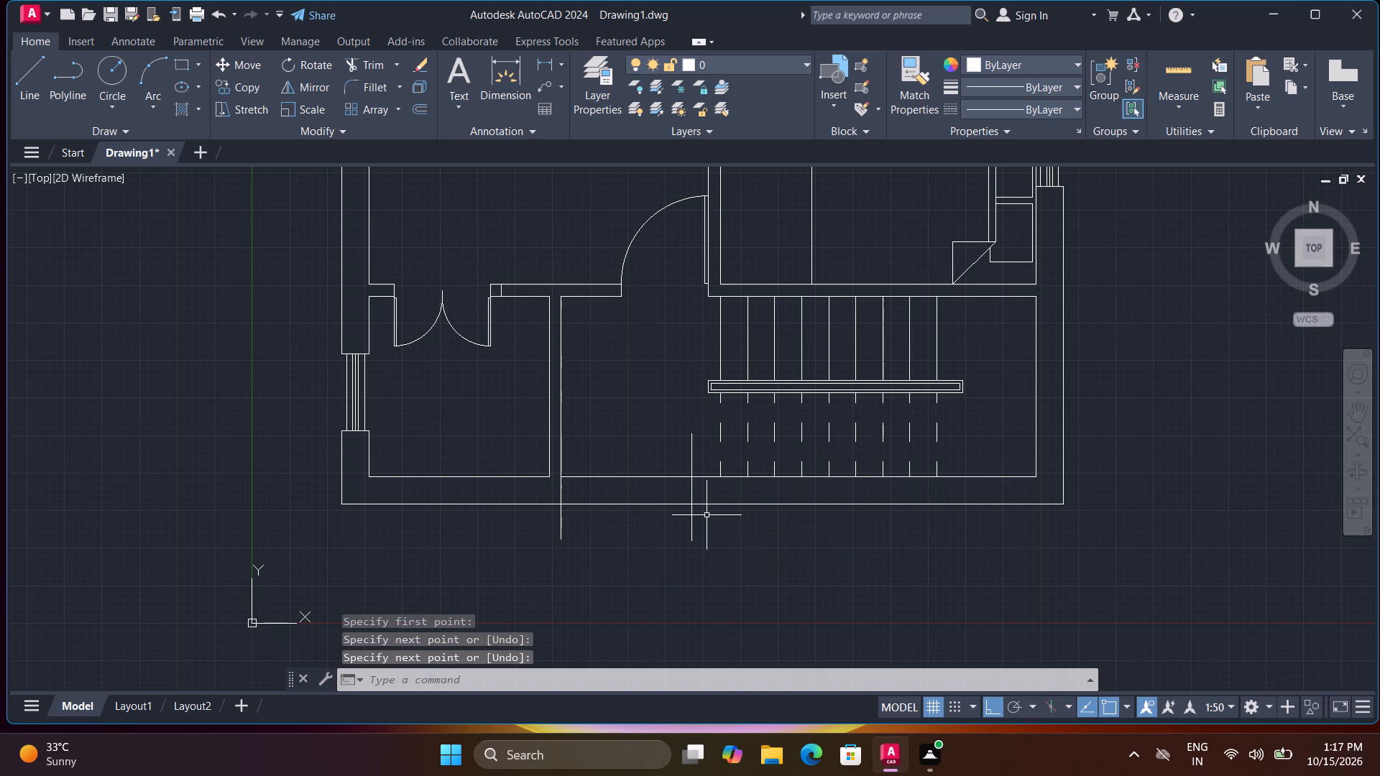
Trim the two vertical lines to the bottom wall's faces and remove the inner wall line between them to form the opening.
{"action": "type", "text": "tr"}
{"action": "key", "text": "space"}
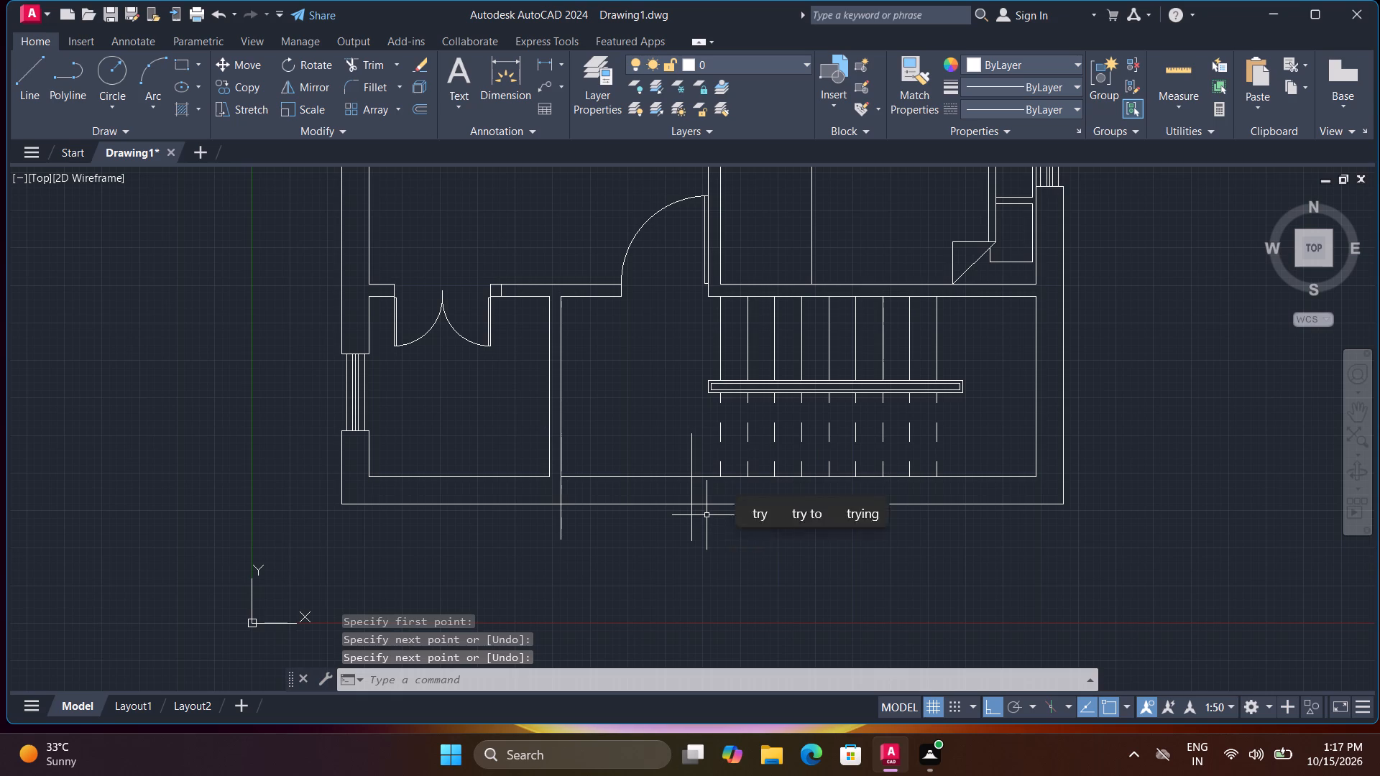
{"action": "left_click", "coordinate": [710, 519]}
{"action": "left_click", "coordinate": [478, 527]}
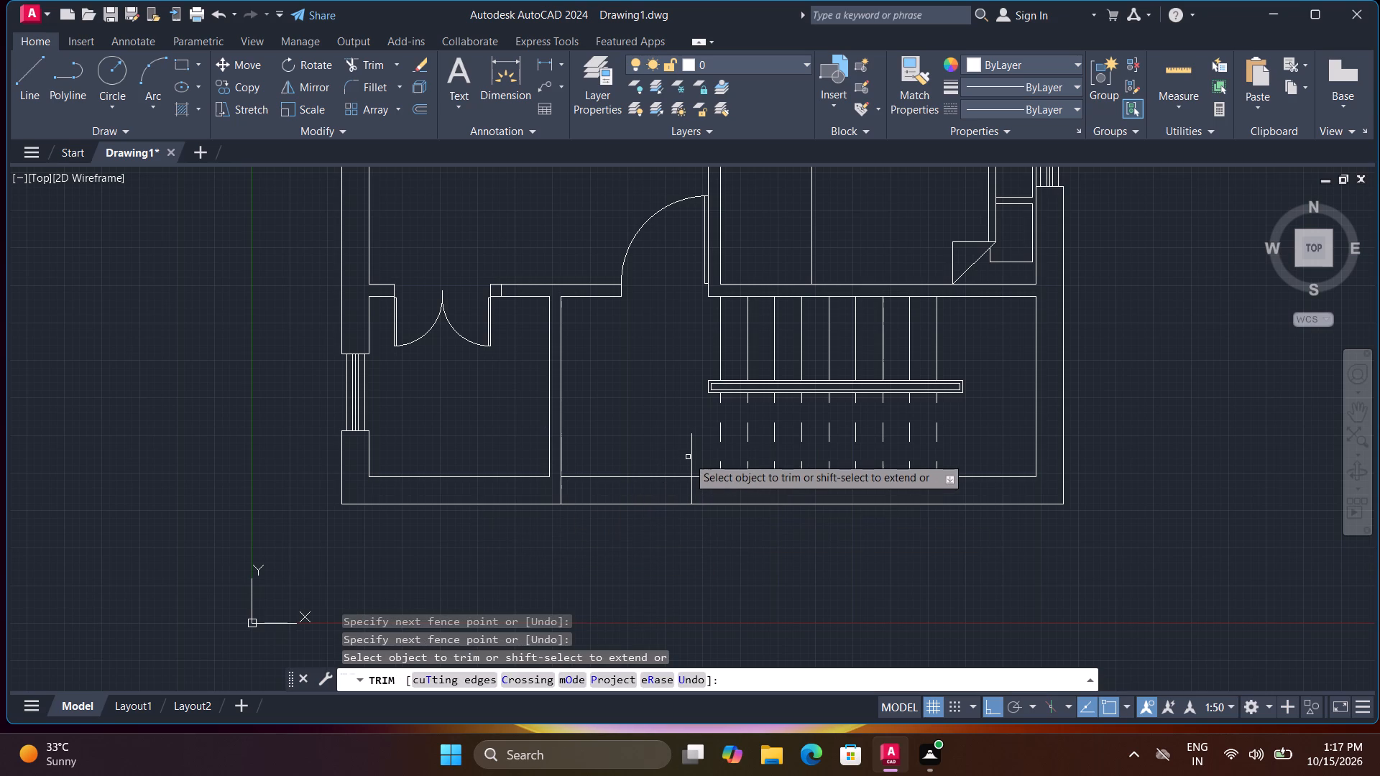
{"action": "left_click", "coordinate": [691, 454]}
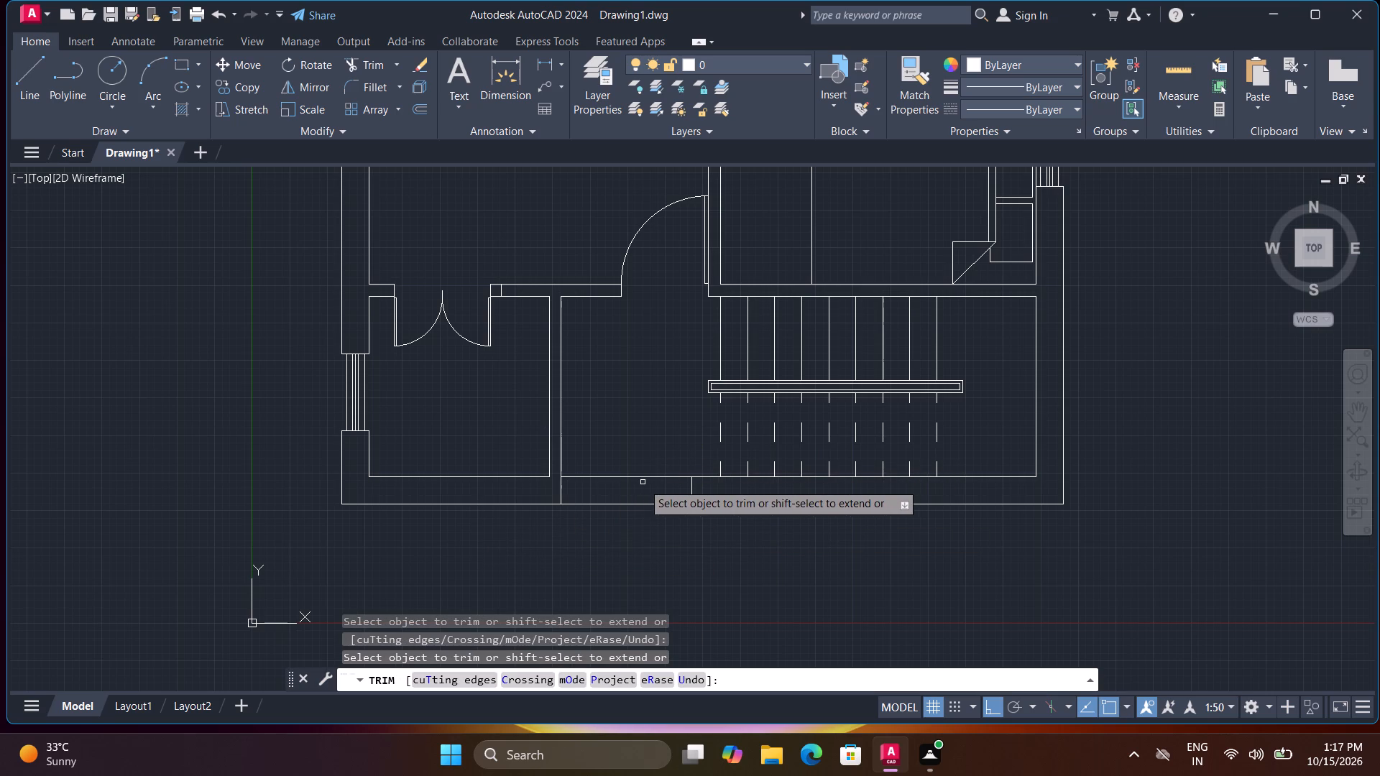
{"action": "left_click", "coordinate": [638, 485]}
{"action": "left_click", "coordinate": [638, 463]}
{"action": "scroll", "coordinate": [679, 564], "scroll_direction": "down", "scroll_amount": 1}
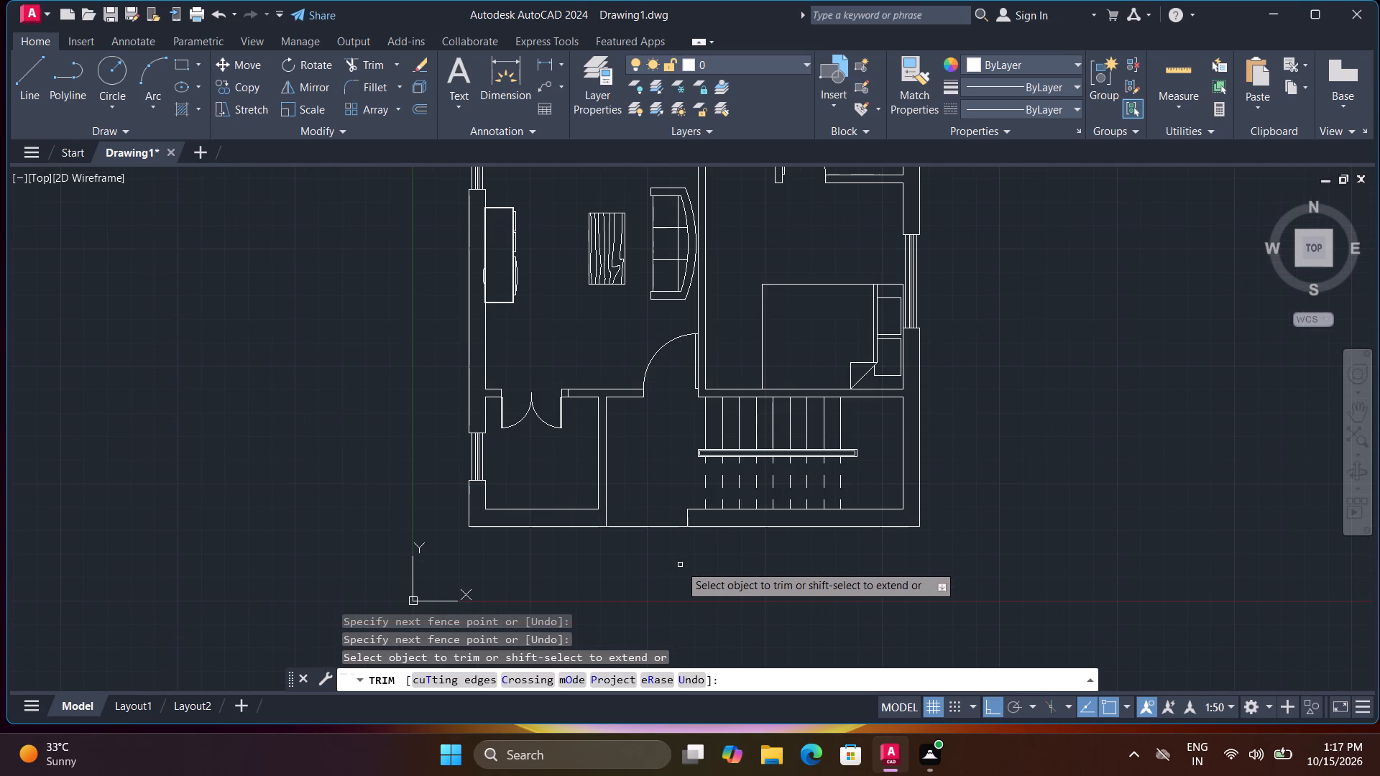
{"action": "key", "text": "Escape"}
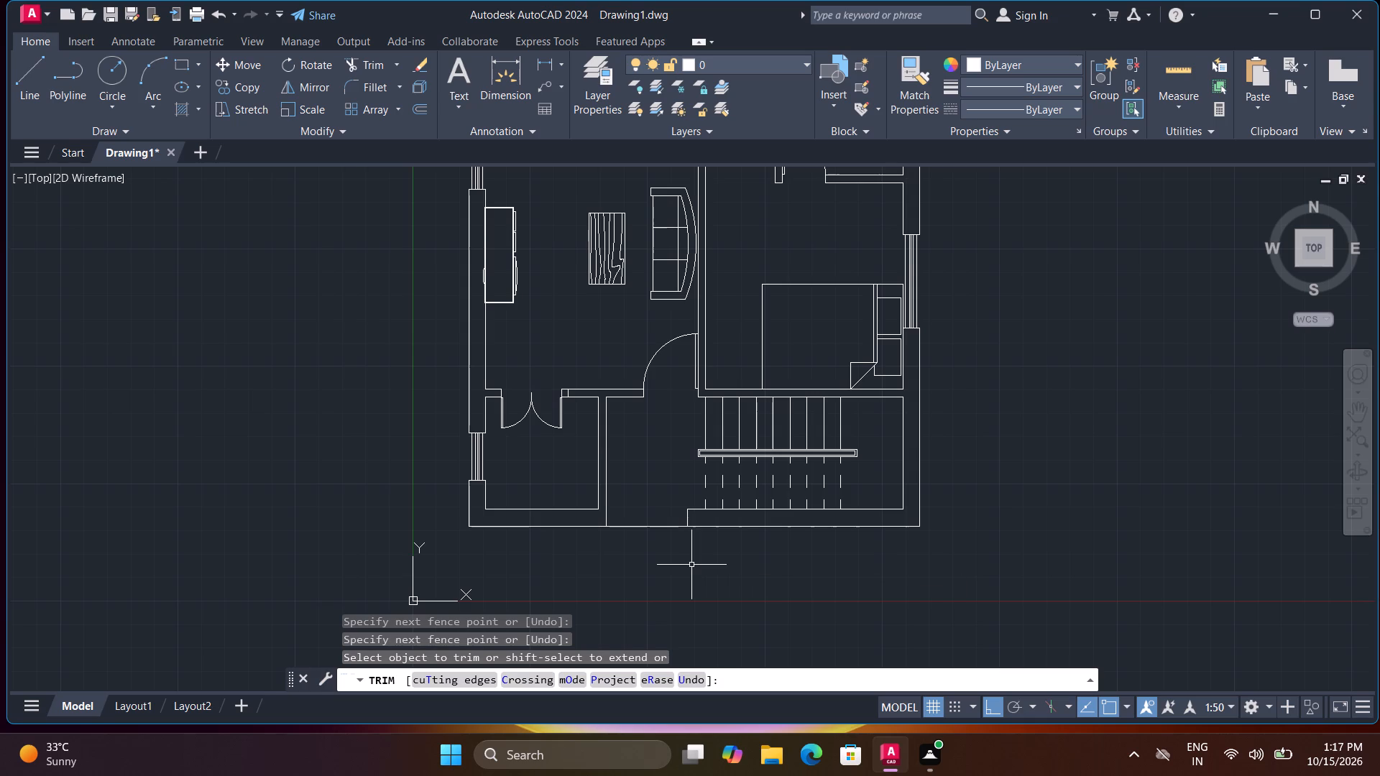
{"action": "key", "text": "Escape"}
Open the tool palettes and apply the solid ISO hatch to the bottom-left outer wall and its connected partition wall.
{"action": "scroll", "coordinate": [691, 565], "scroll_direction": "down", "scroll_amount": 3}
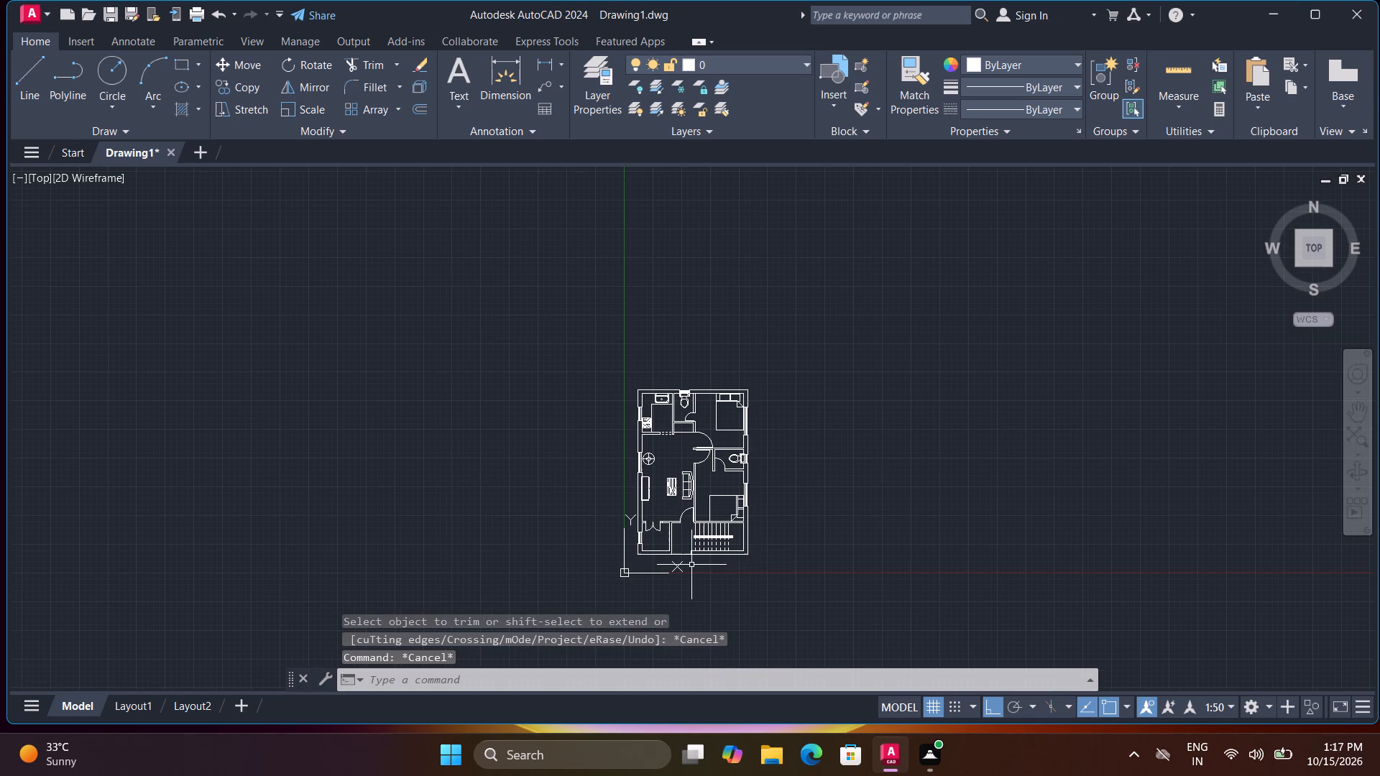
{"action": "scroll", "coordinate": [691, 565], "scroll_direction": "up", "scroll_amount": 1}
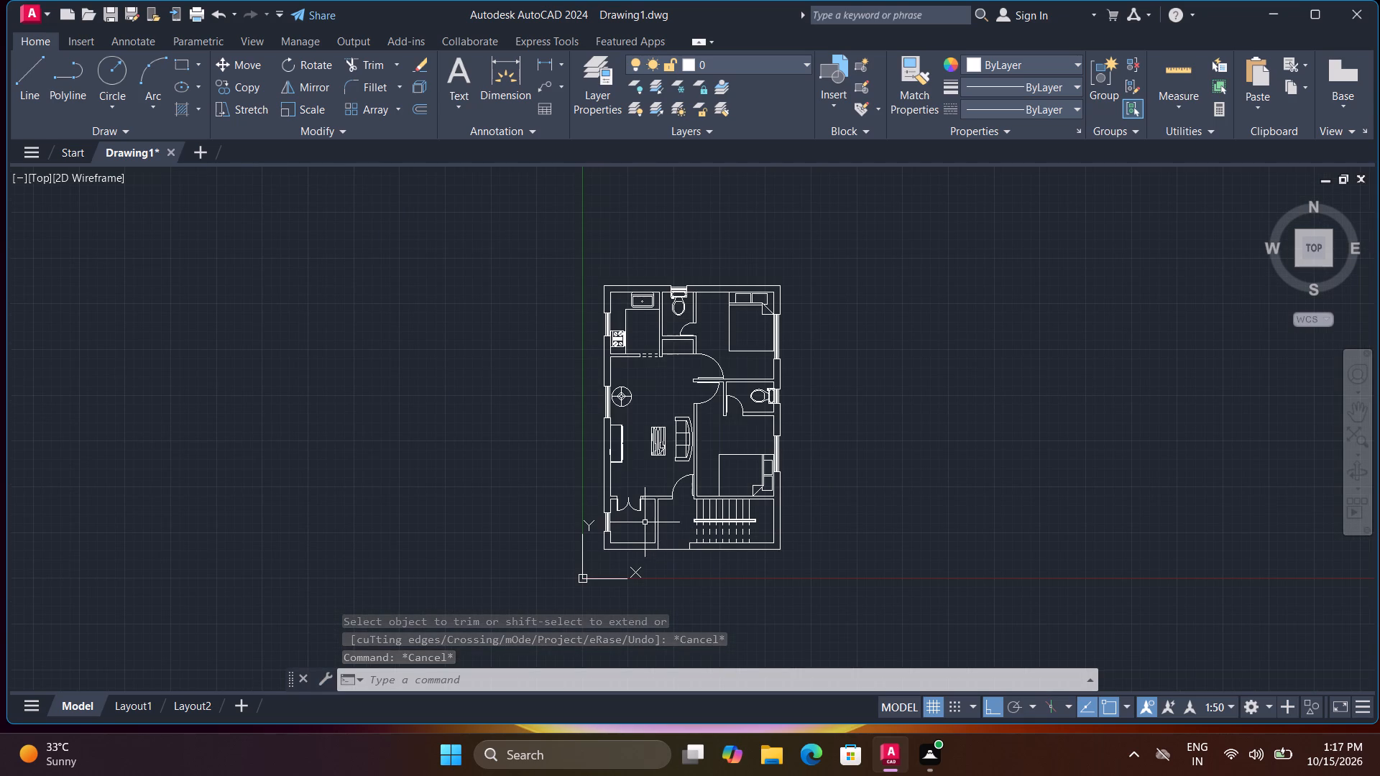
{"action": "scroll", "coordinate": [671, 487], "scroll_direction": "down", "scroll_amount": 1}
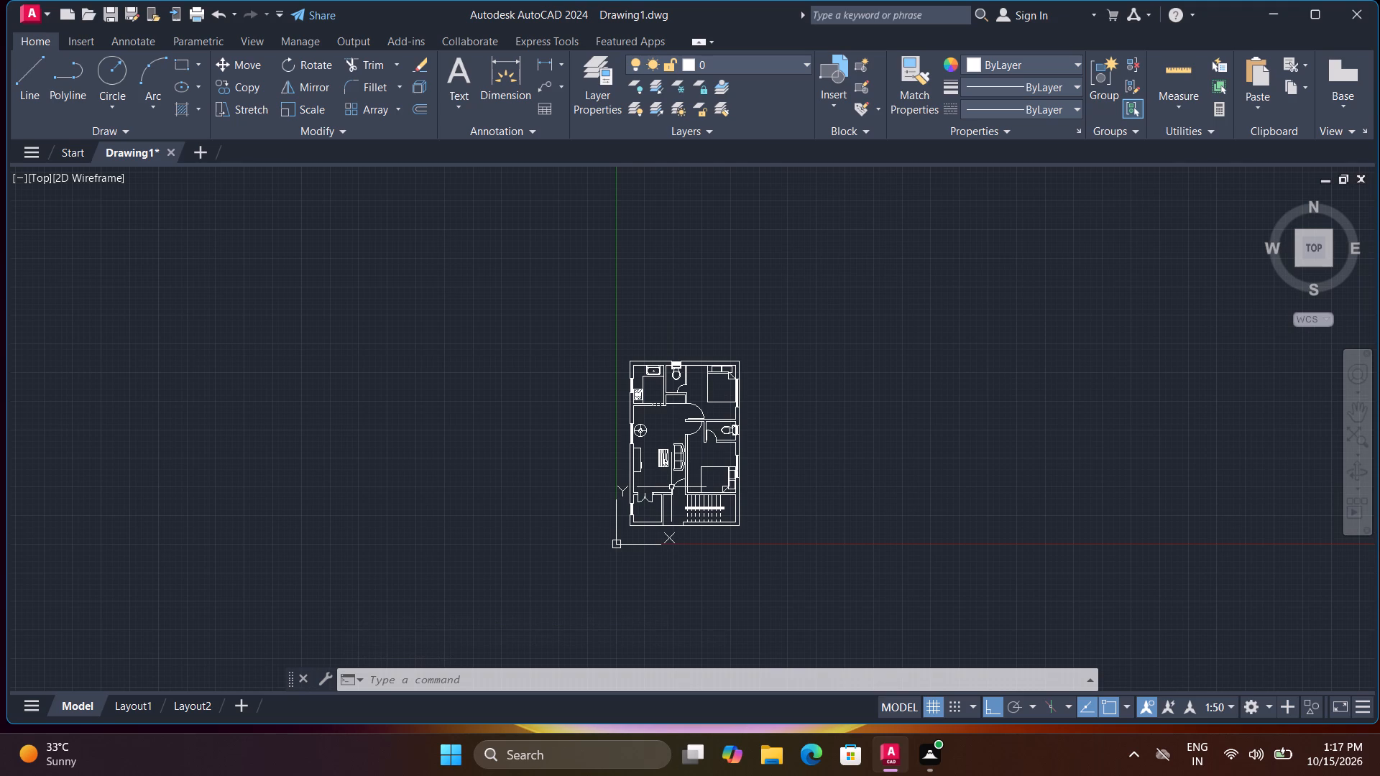
{"action": "key", "text": "ctrl+3"}
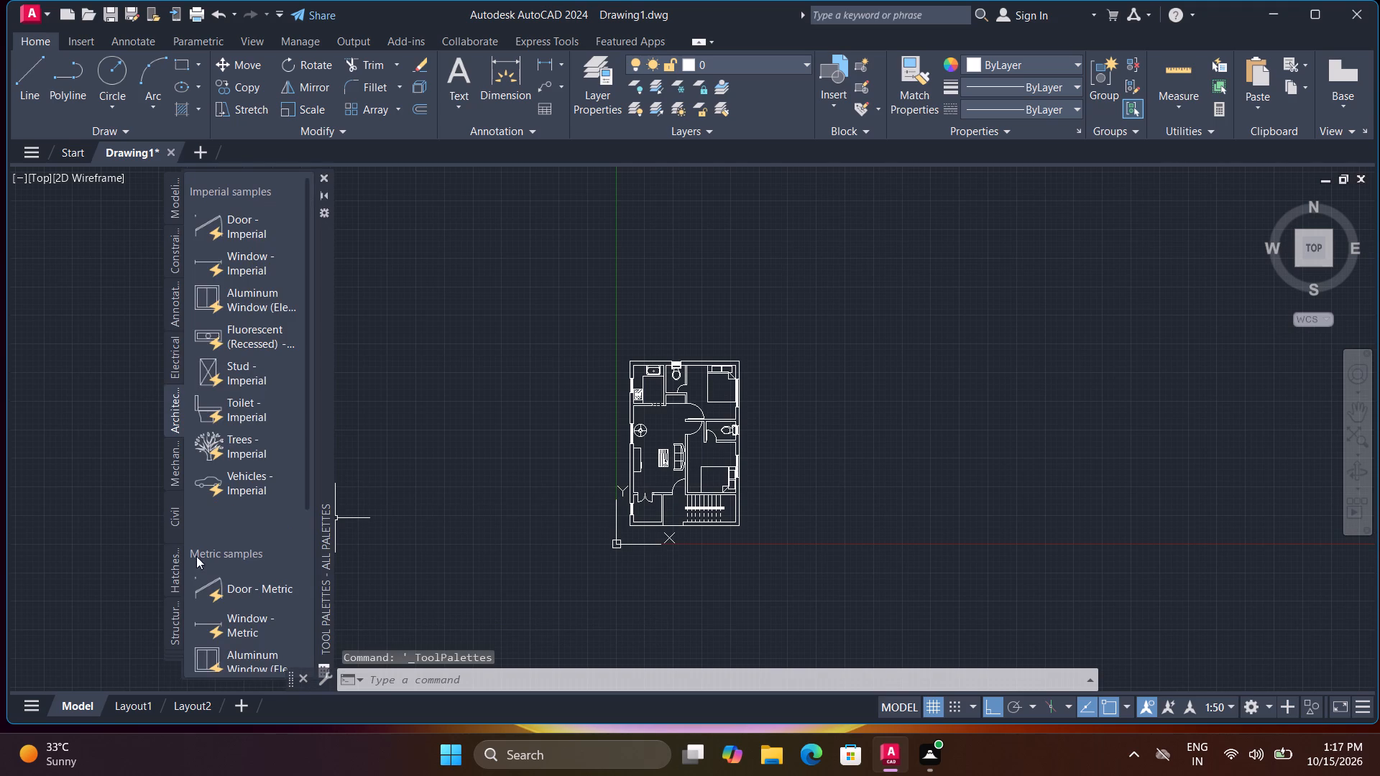
{"action": "left_click", "coordinate": [172, 530]}
{"action": "left_click", "coordinate": [174, 557]}
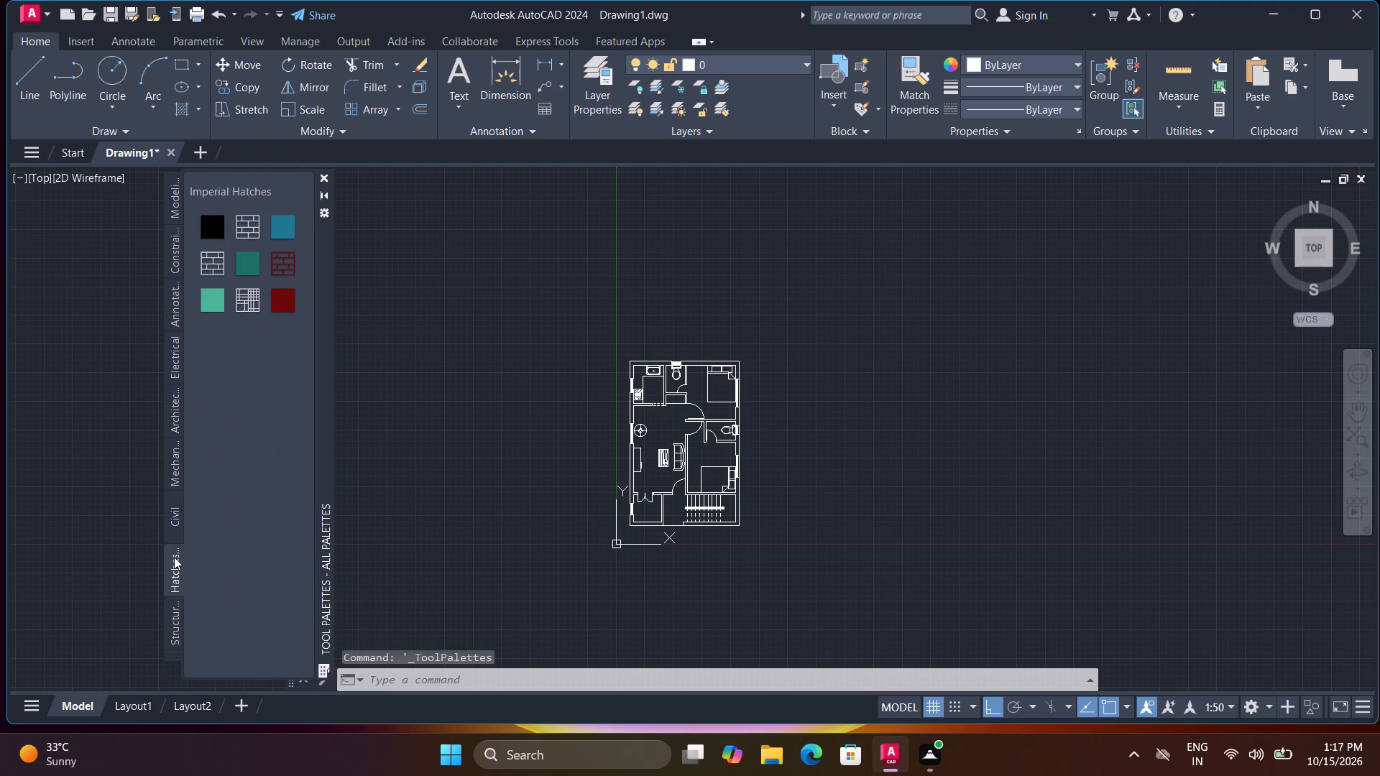
{"action": "left_click", "coordinate": [211, 489]}
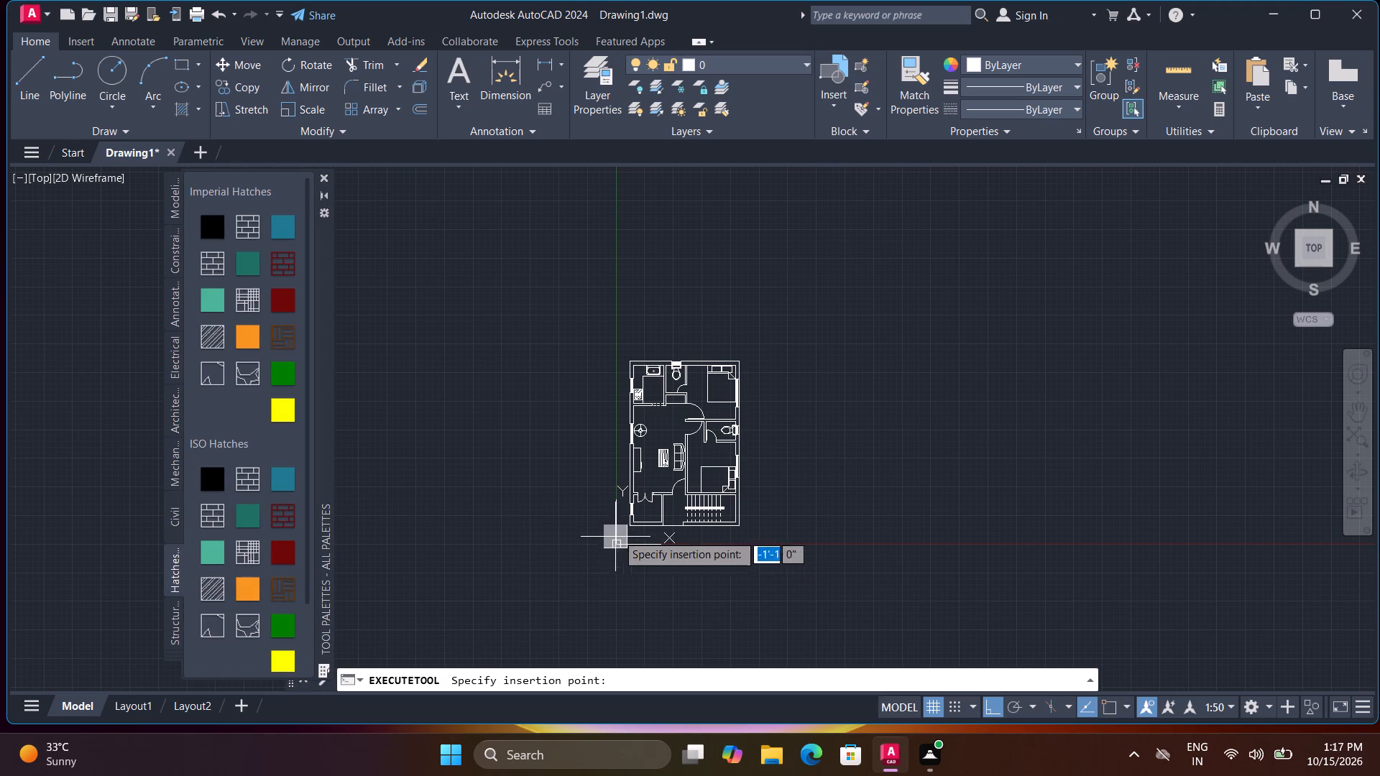
{"action": "scroll", "coordinate": [624, 522], "scroll_direction": "up", "scroll_amount": 4}
{"action": "left_click", "coordinate": [675, 542]}
{"action": "scroll", "coordinate": [689, 548], "scroll_direction": "down", "scroll_amount": 1}
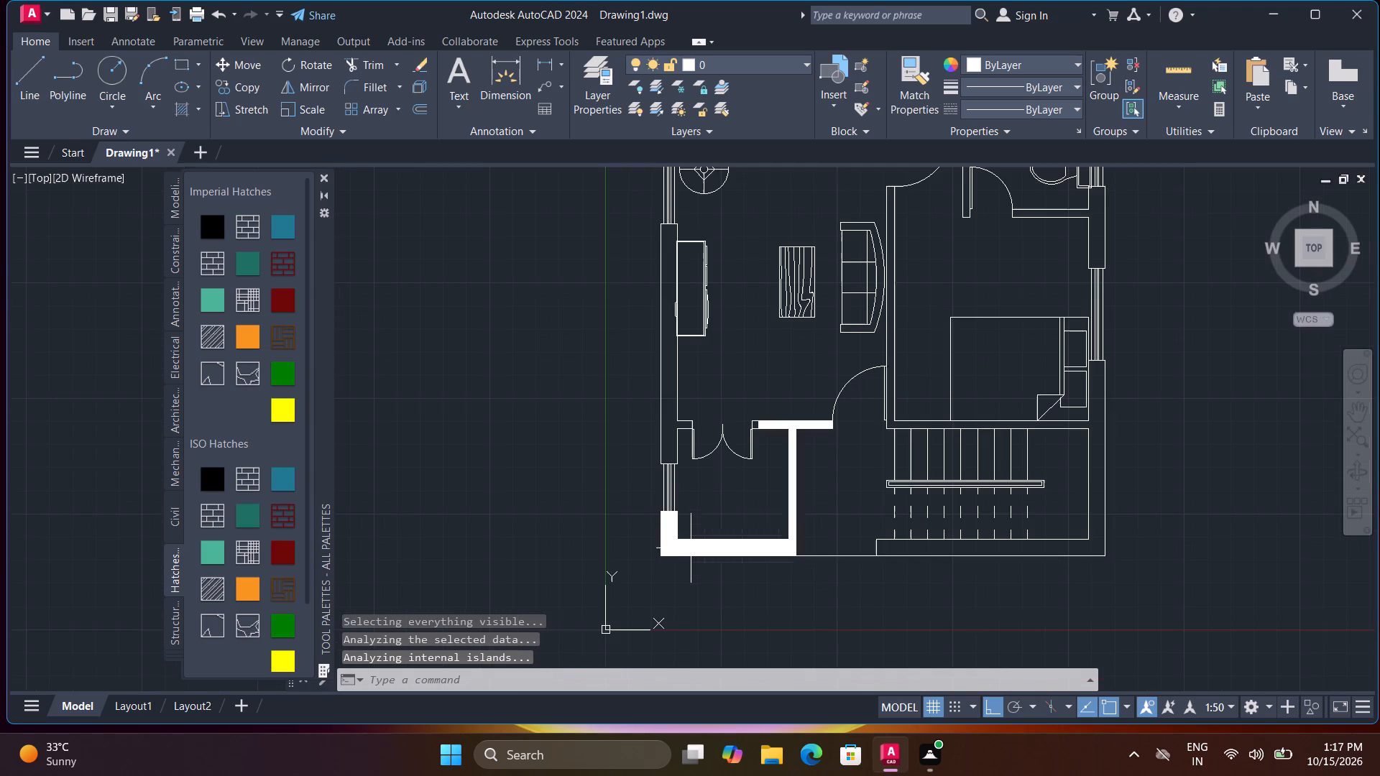
Solid-fill the left outer wall between the living room and lower-room windows, and the small wall piece beside the double door.
{"action": "key", "text": "space"}
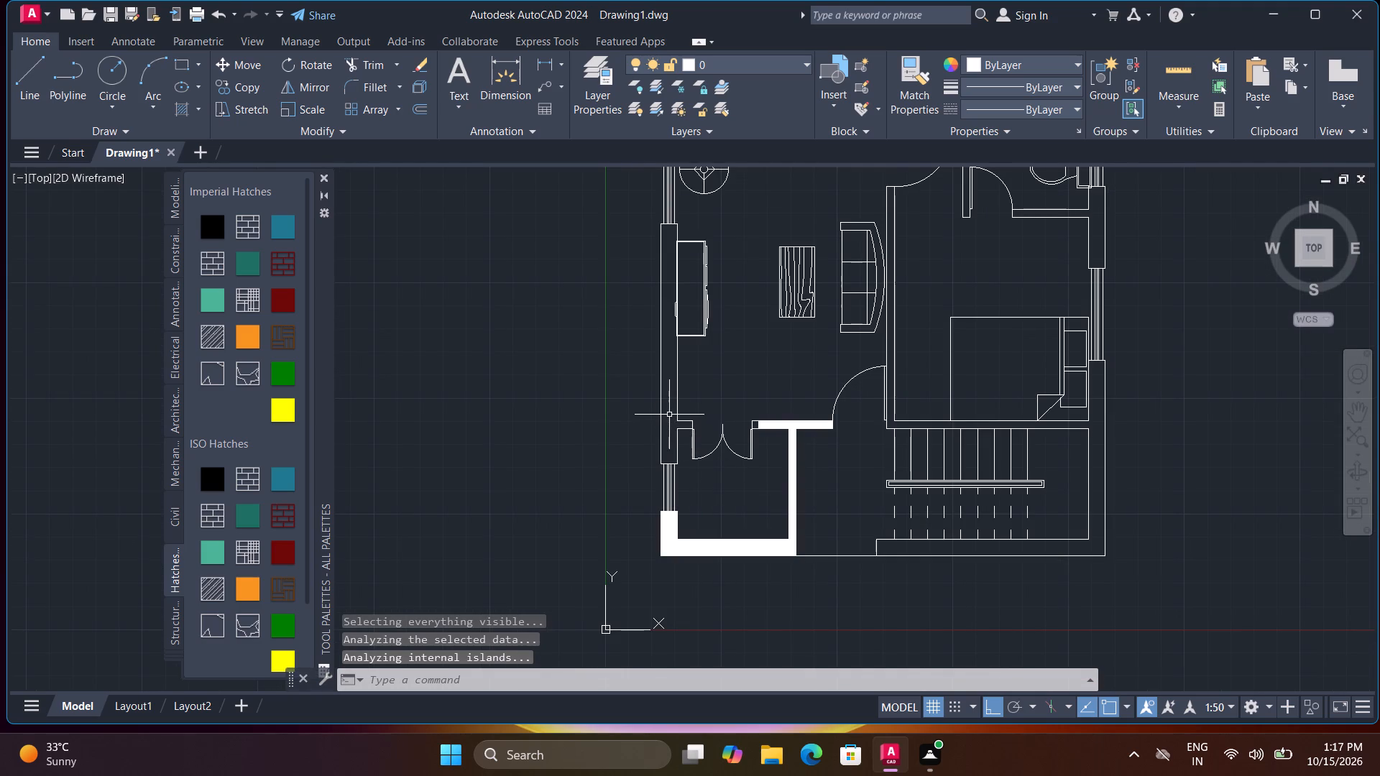
{"action": "left_click", "coordinate": [669, 412]}
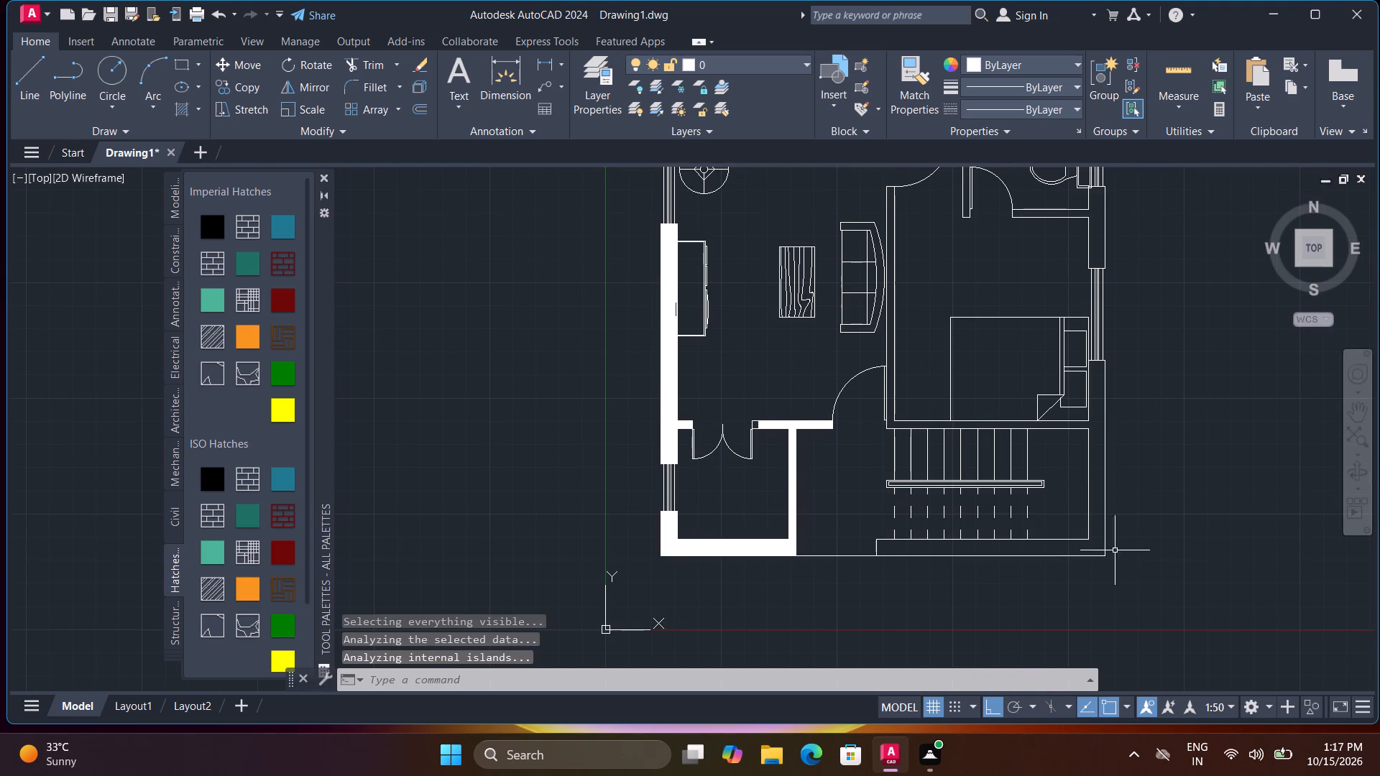
{"action": "key", "text": "space"}
{"action": "scroll", "coordinate": [778, 440], "scroll_direction": "up", "scroll_amount": 3}
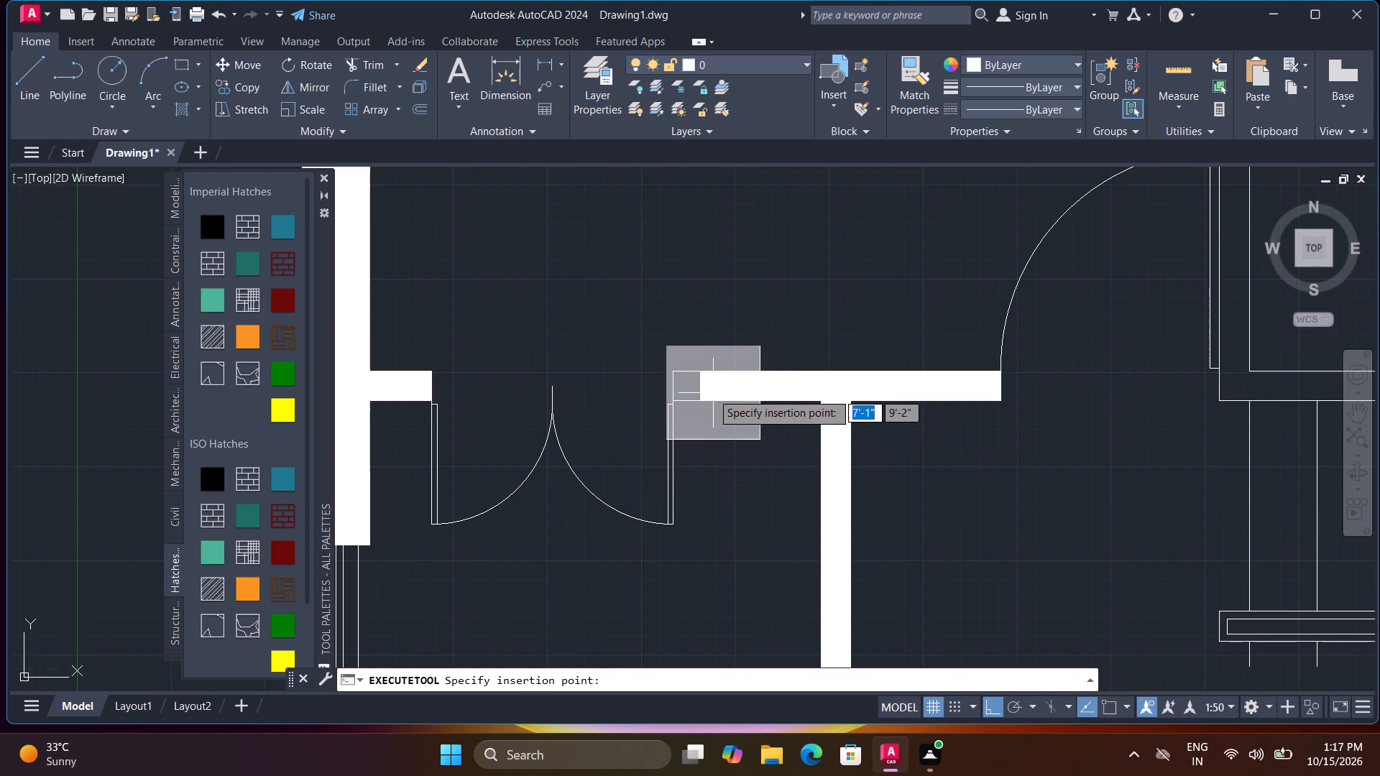
{"action": "left_click", "coordinate": [681, 379]}
{"action": "scroll", "coordinate": [911, 520], "scroll_direction": "down", "scroll_amount": 3}
Solid-fill the walls around the staircase and lower bedroom, plus the walls enclosing that bedroom's bathroom.
{"action": "key", "text": "space"}
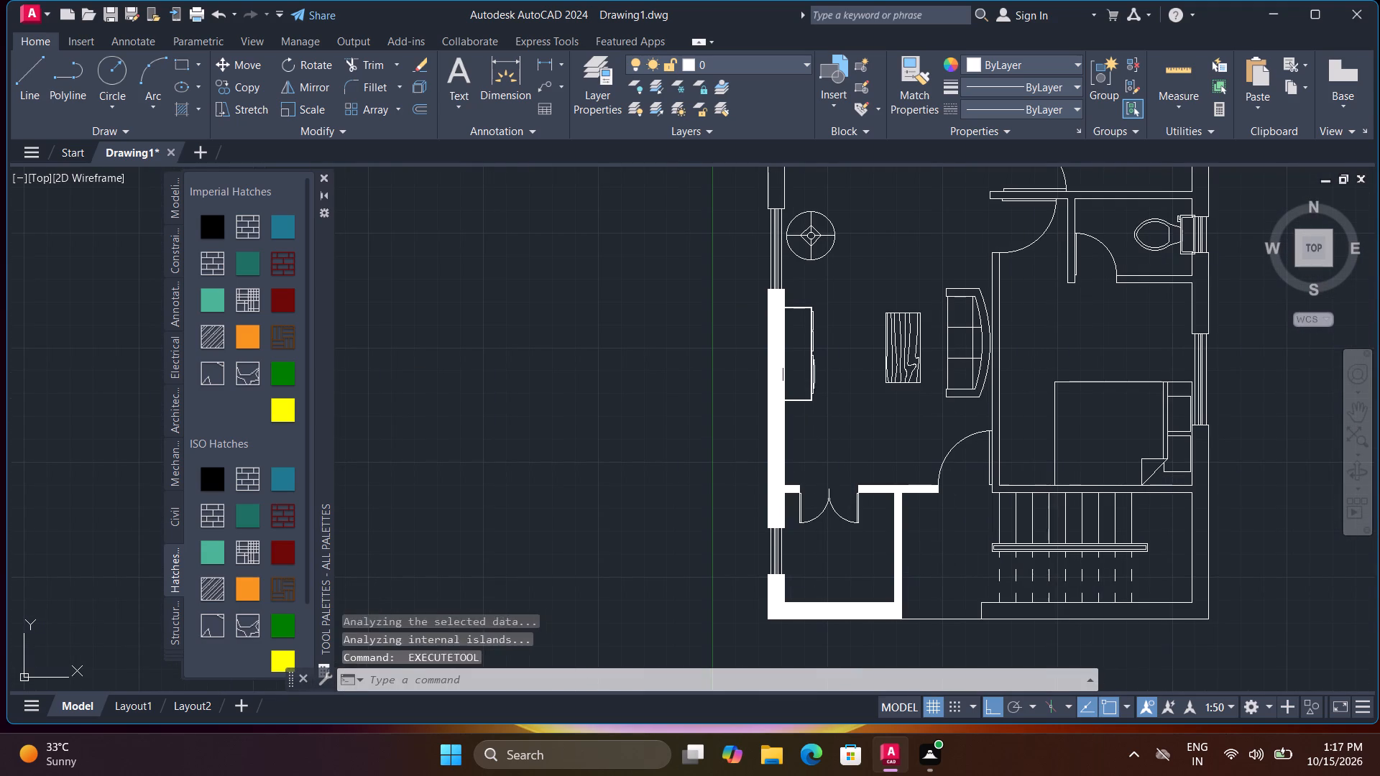
{"action": "left_click", "coordinate": [1100, 609]}
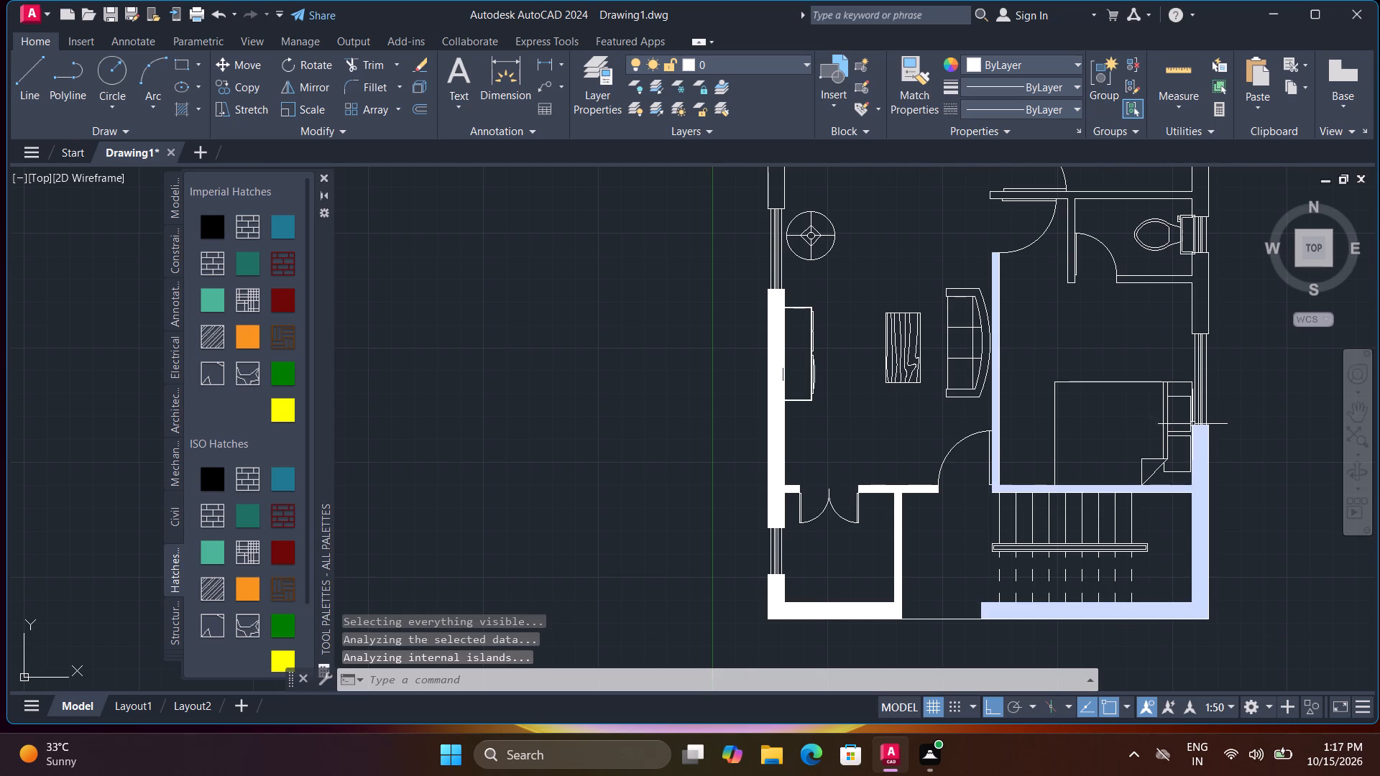
{"action": "scroll", "coordinate": [1186, 405], "scroll_direction": "down", "scroll_amount": 1}
{"action": "middle_click_drag", "start_coordinate": [1214, 358], "coordinate": [1129, 512]}
{"action": "scroll", "coordinate": [1121, 502], "scroll_direction": "up", "scroll_amount": 2}
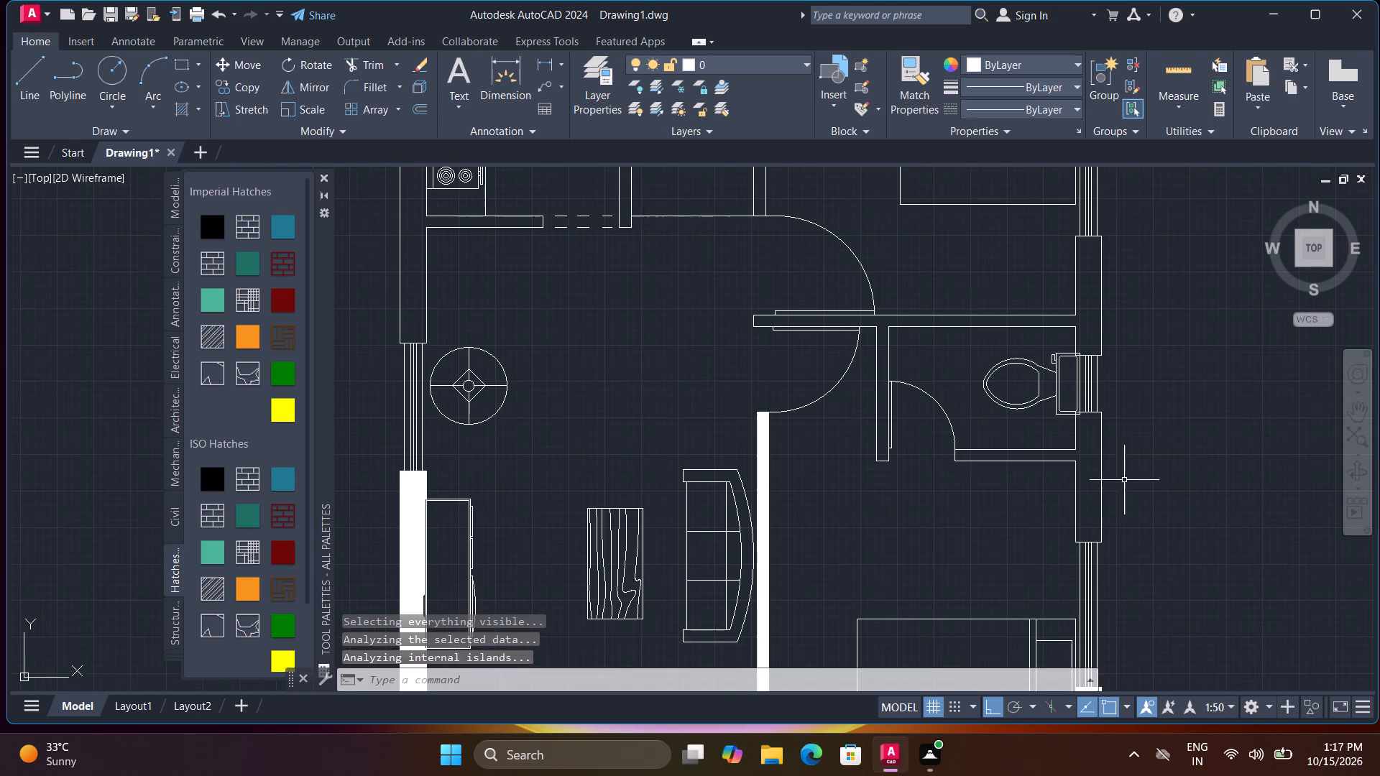
{"action": "key", "text": "space"}
{"action": "left_click", "coordinate": [1095, 459]}
{"action": "key", "text": "space"}
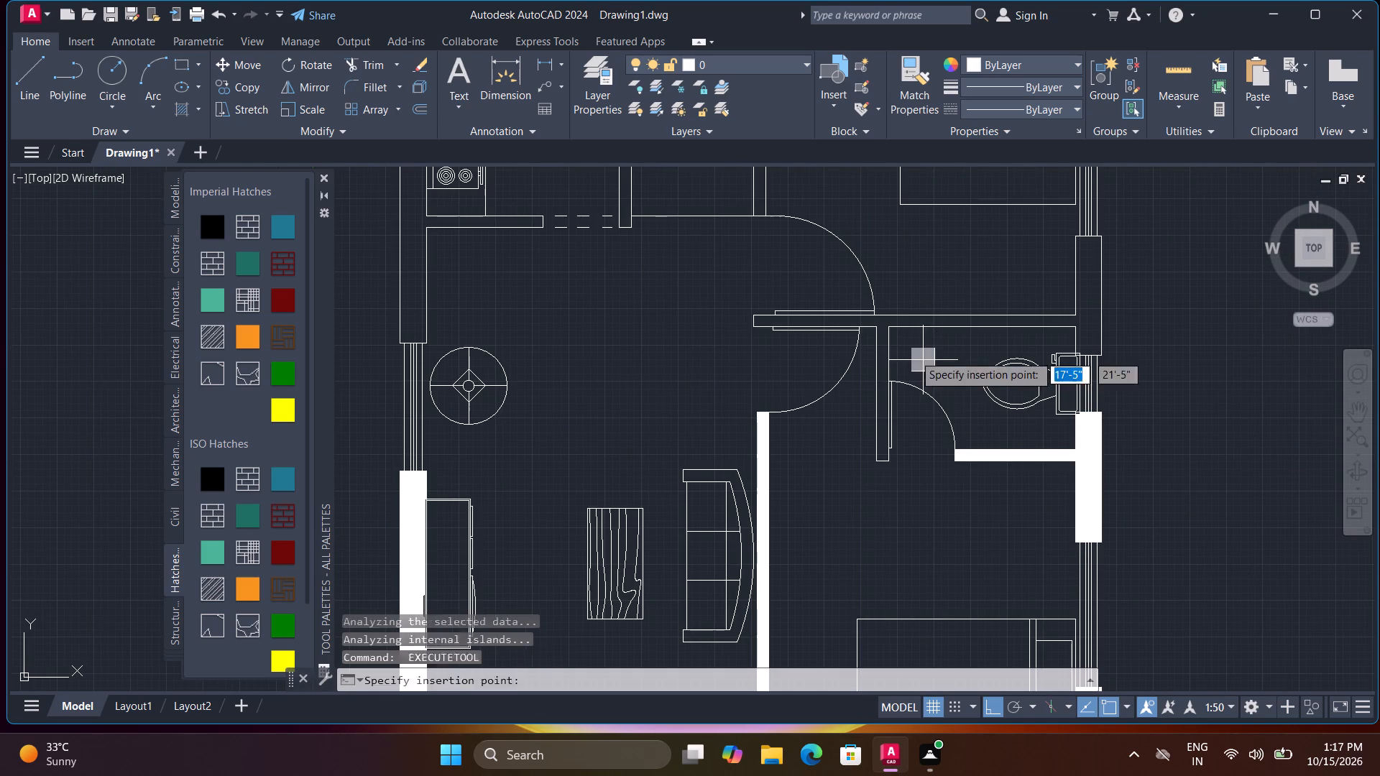
{"action": "left_click", "coordinate": [880, 333]}
Solid-fill the left outer wall beside the kitchen's lower partition, and the top-left outer wall with the kitchen and toilet partitions.
{"action": "scroll", "coordinate": [993, 331], "scroll_direction": "down", "scroll_amount": 2}
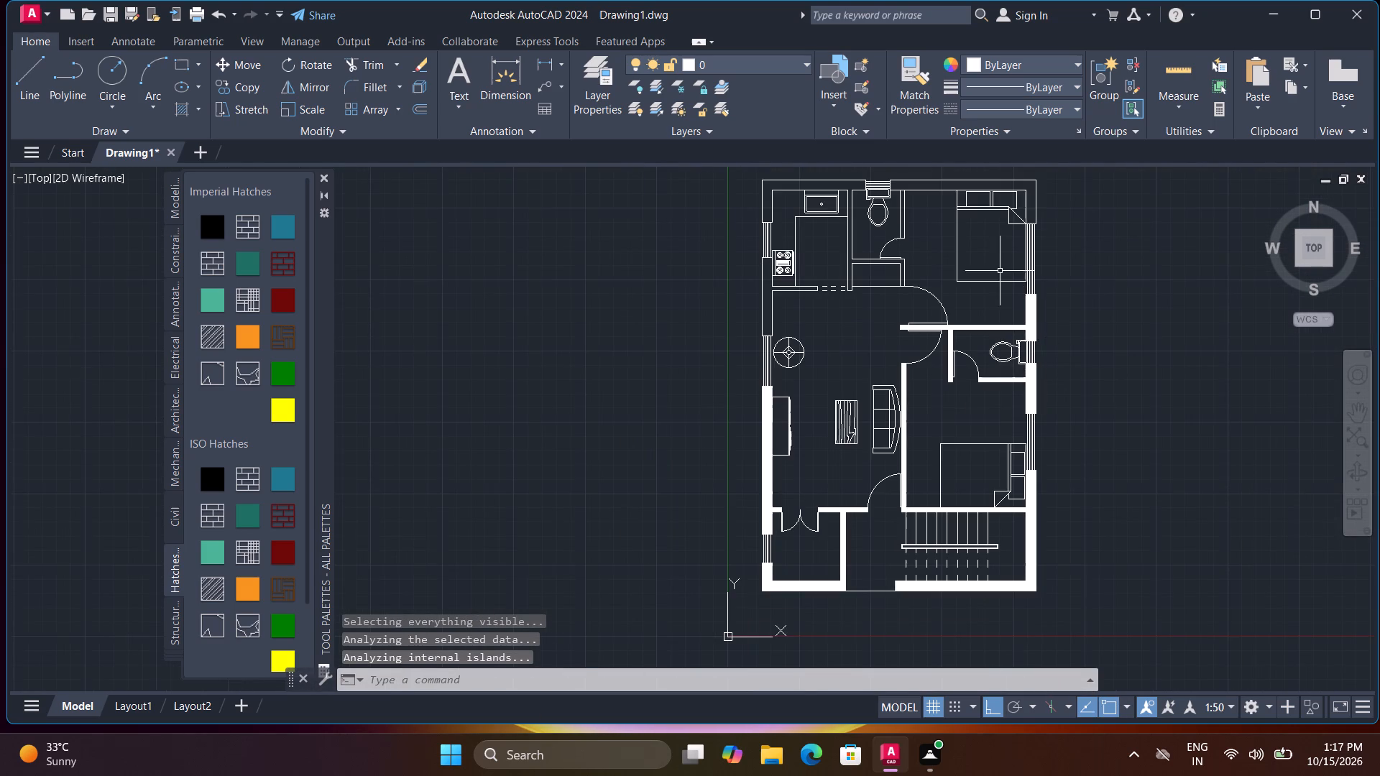
{"action": "middle_click_drag", "start_coordinate": [1000, 274], "coordinate": [1041, 504]}
{"action": "key", "text": "space"}
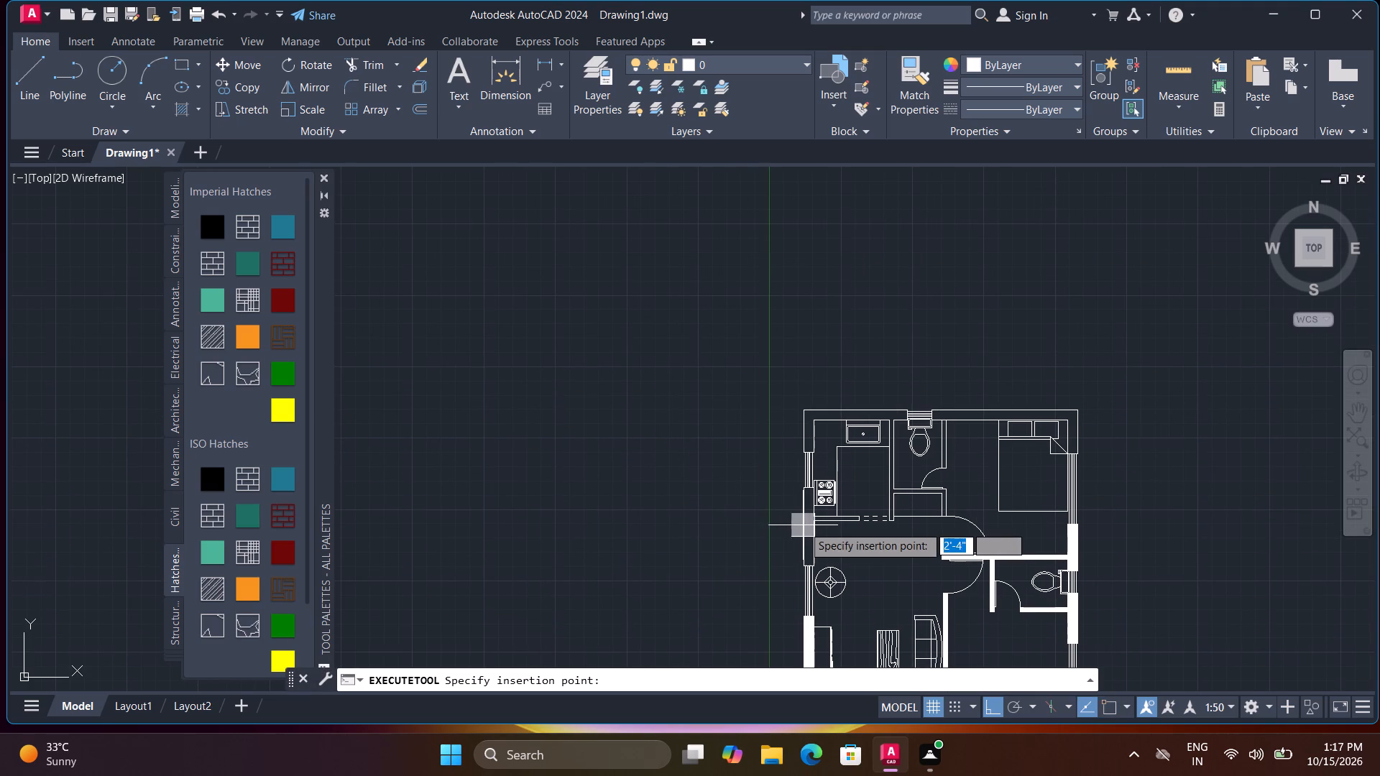
{"action": "left_click", "coordinate": [806, 525]}
{"action": "key", "text": "space"}
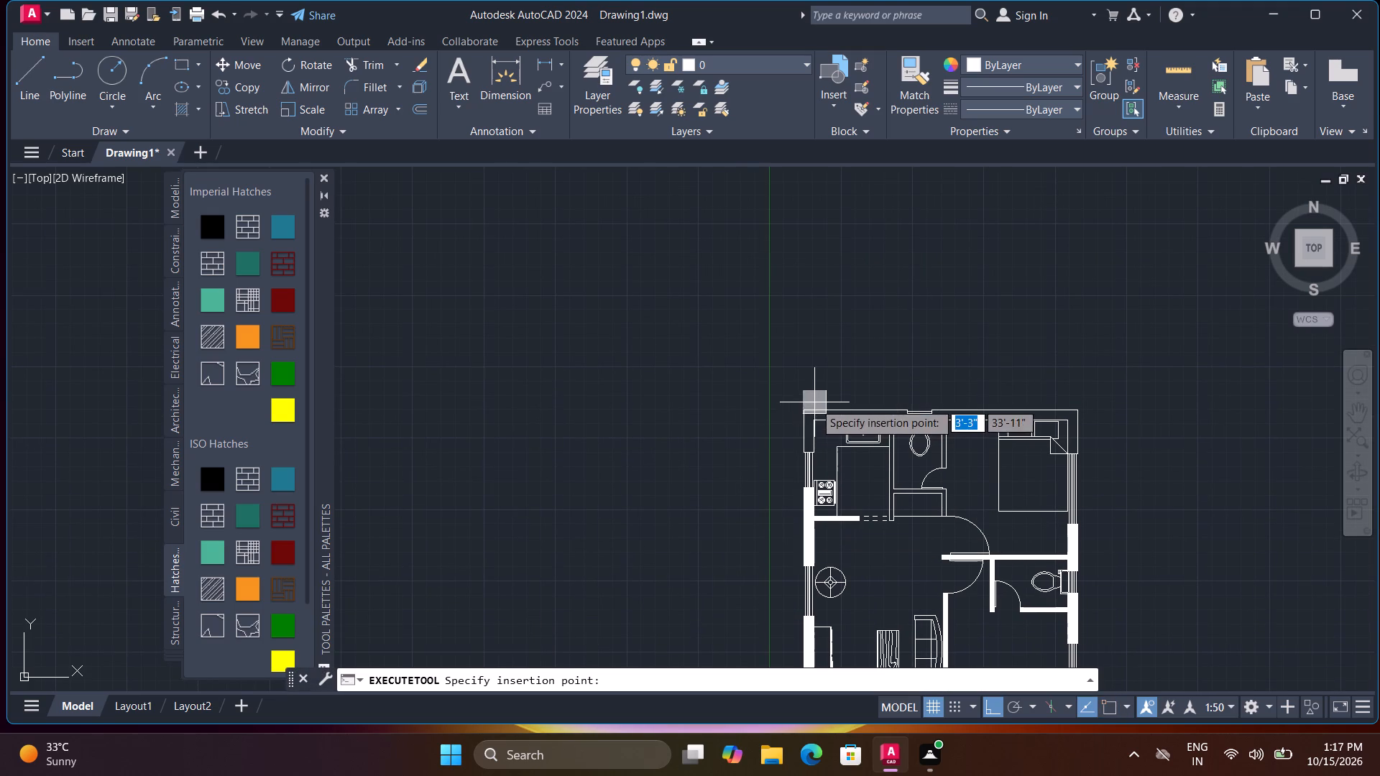
{"action": "left_click", "coordinate": [809, 417]}
{"action": "key", "text": "space"}
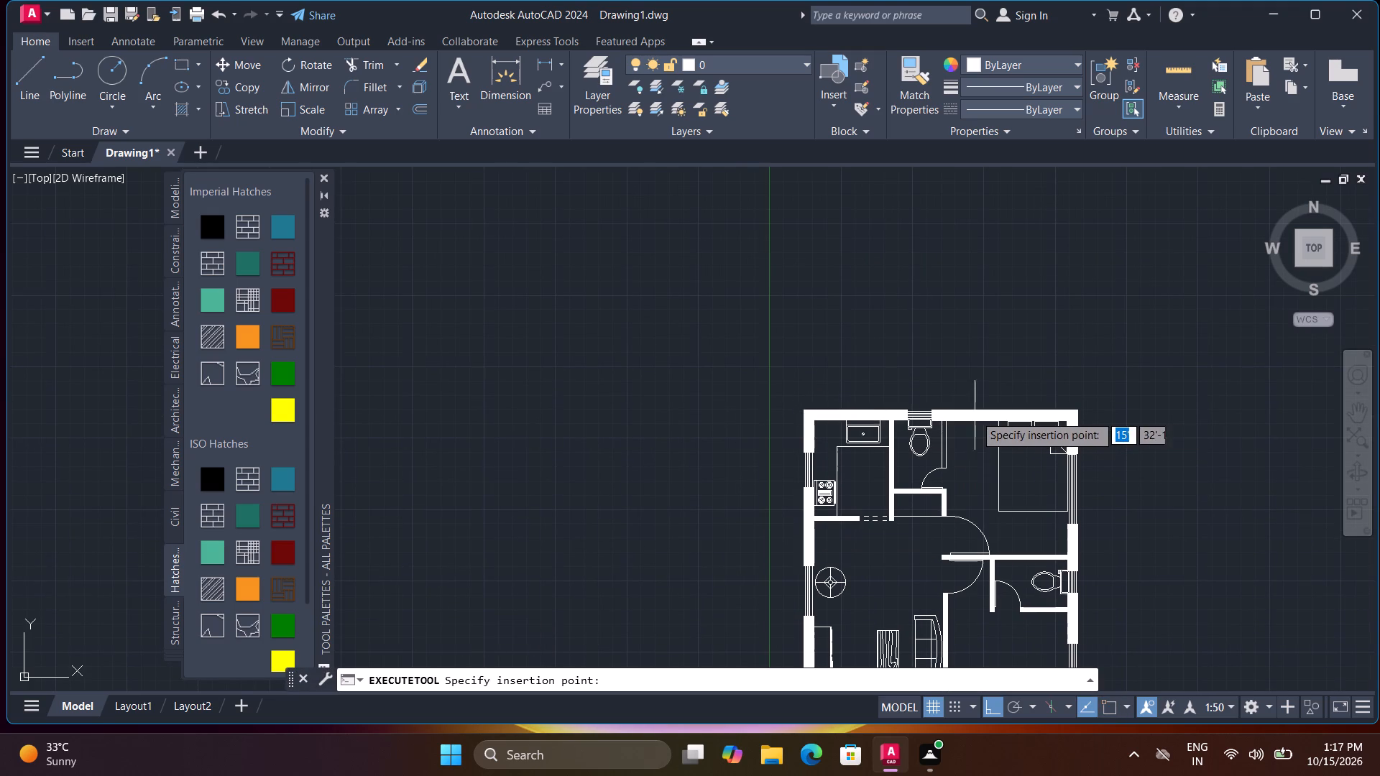
Solid-fill the top-right outer wall and the upper toilet's bedroom-side wall, and leave the hatch tool.
{"action": "left_click", "coordinate": [975, 411]}
{"action": "key", "text": "space"}
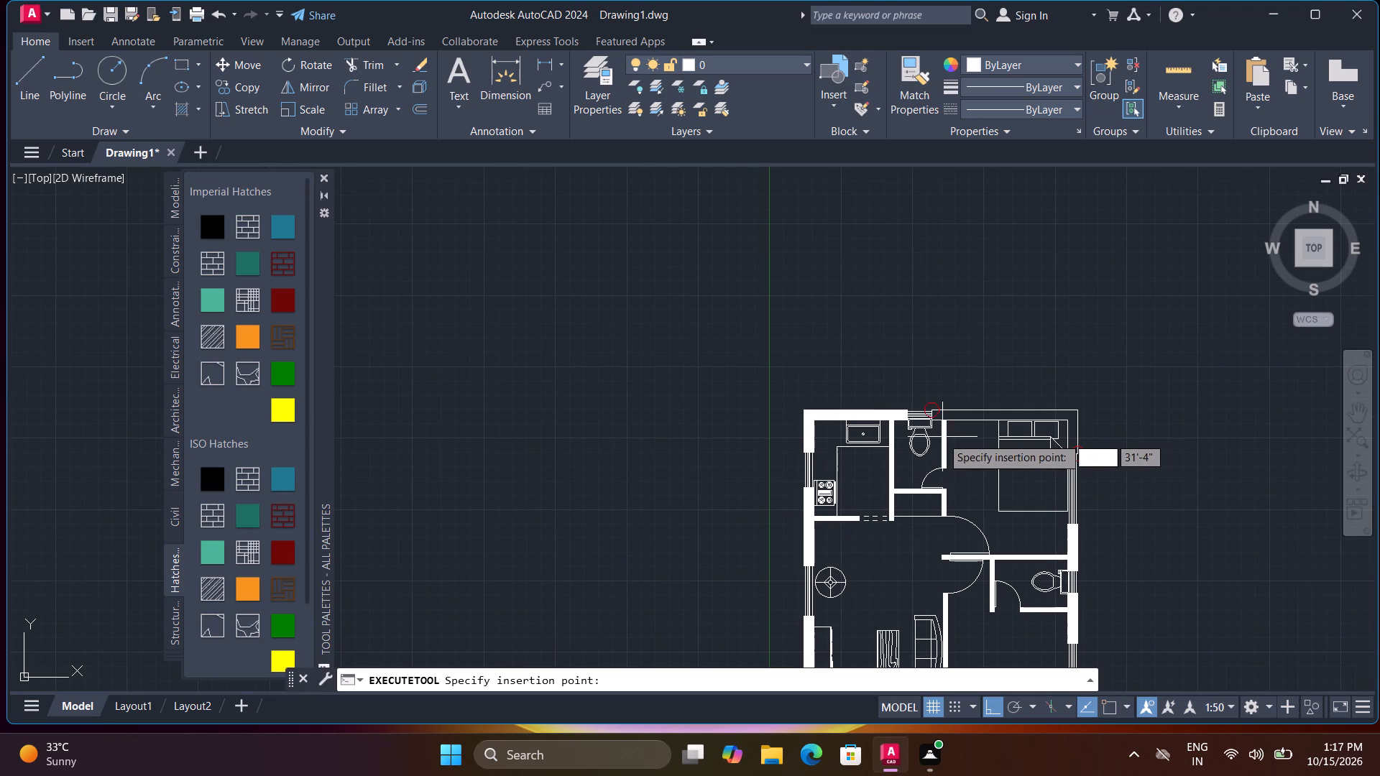
{"action": "left_click", "coordinate": [942, 435]}
{"action": "scroll", "coordinate": [947, 442], "scroll_direction": "up", "scroll_amount": 3}
{"action": "key", "text": "space"}
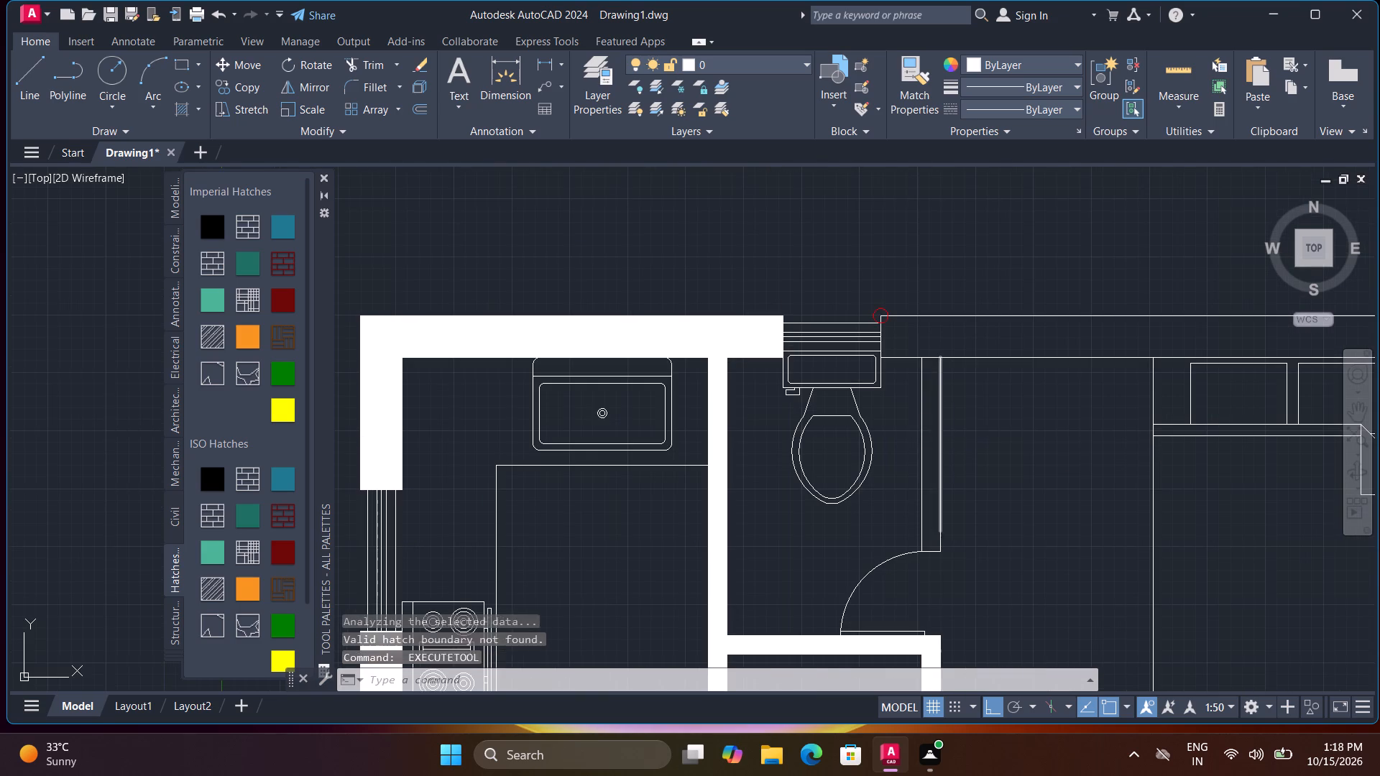
{"action": "left_click", "coordinate": [933, 426]}
{"action": "key", "text": "space"}
{"action": "left_click", "coordinate": [990, 339]}
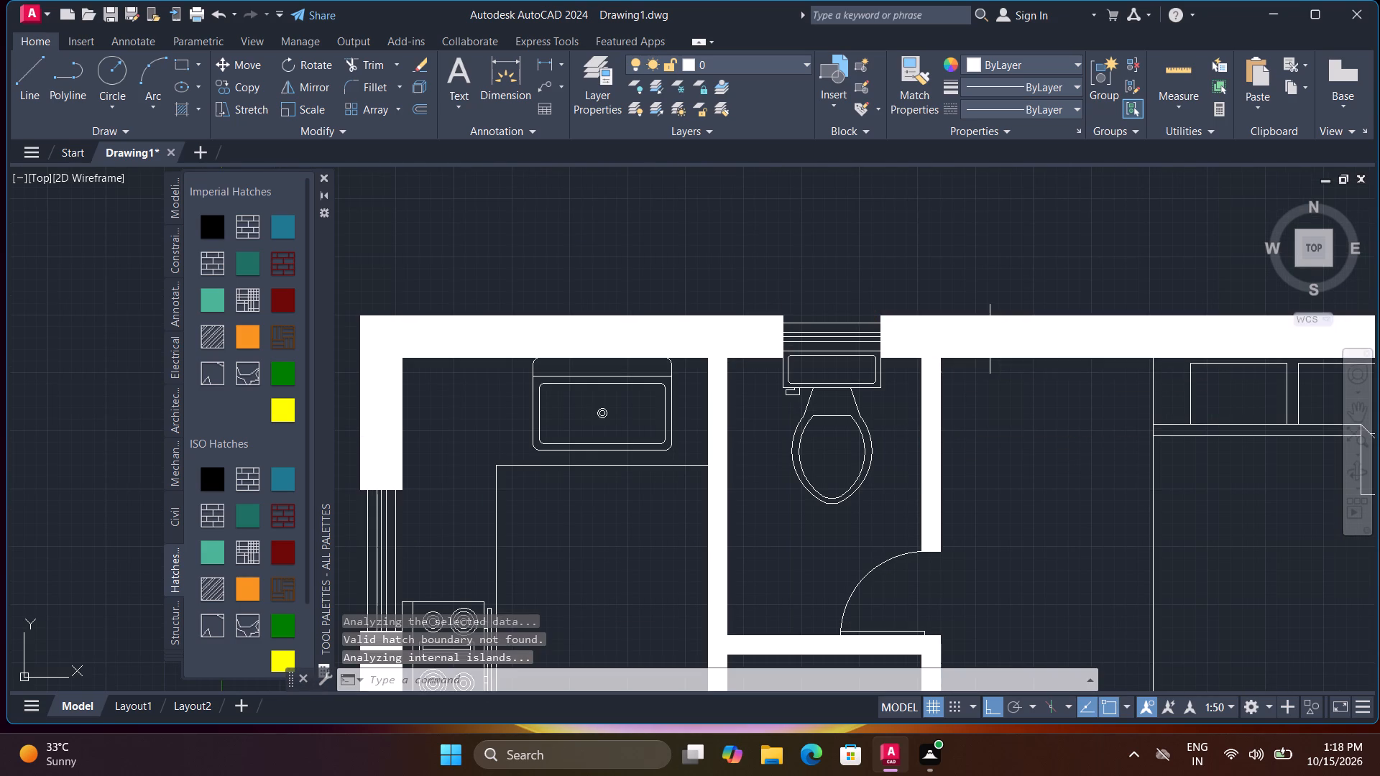
{"action": "scroll", "coordinate": [993, 349], "scroll_direction": "down", "scroll_amount": 3}
{"action": "middle_click_drag", "start_coordinate": [1193, 494], "coordinate": [1190, 484]}
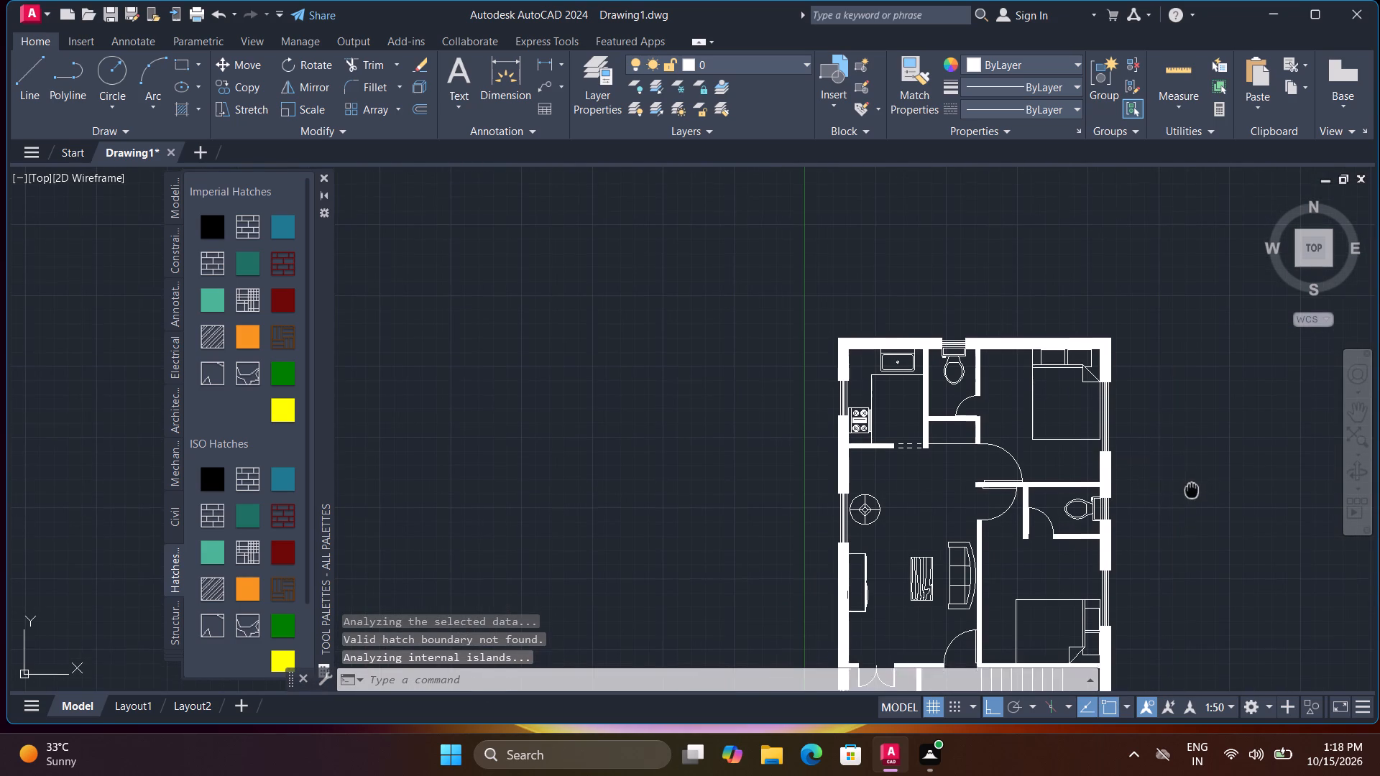
{"action": "middle_click_drag", "start_coordinate": [1190, 484], "coordinate": [1192, 338]}
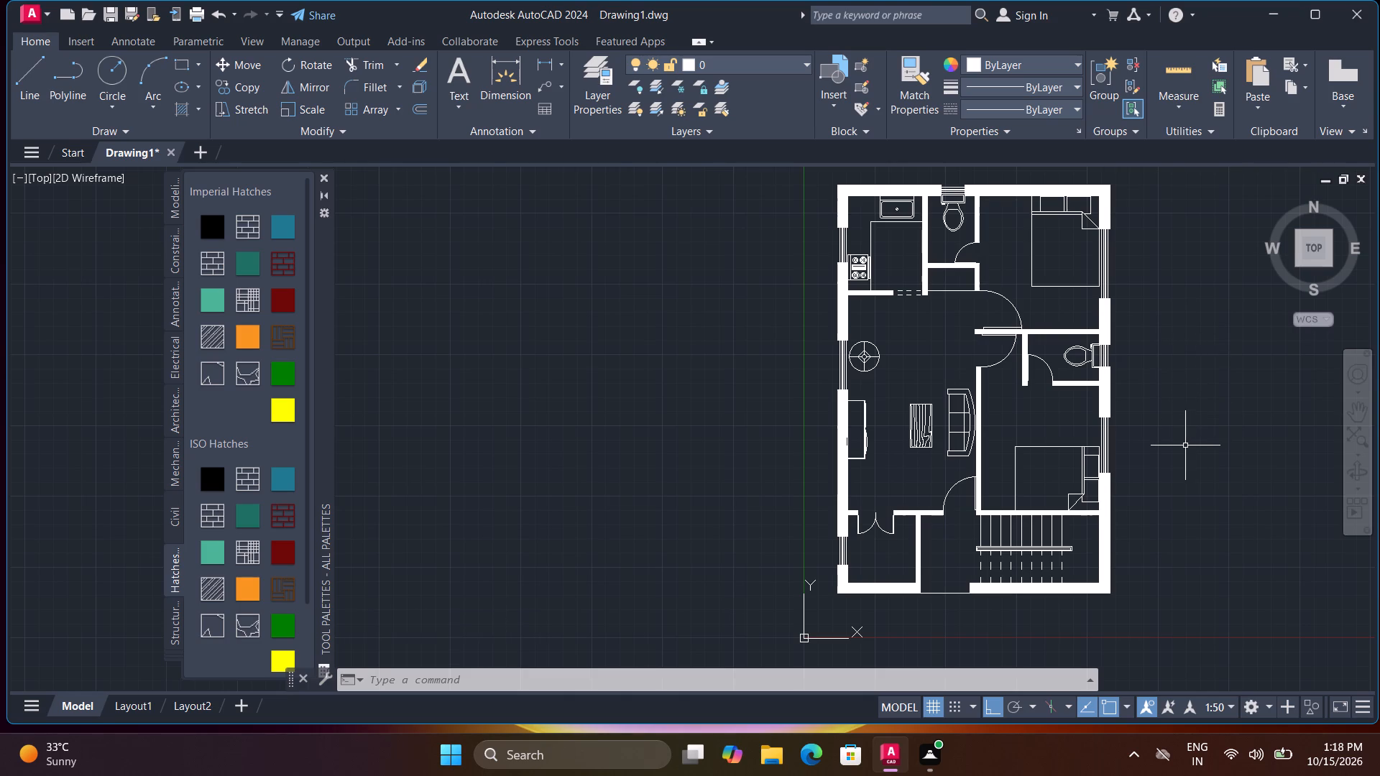
{"action": "key", "text": "Escape"}
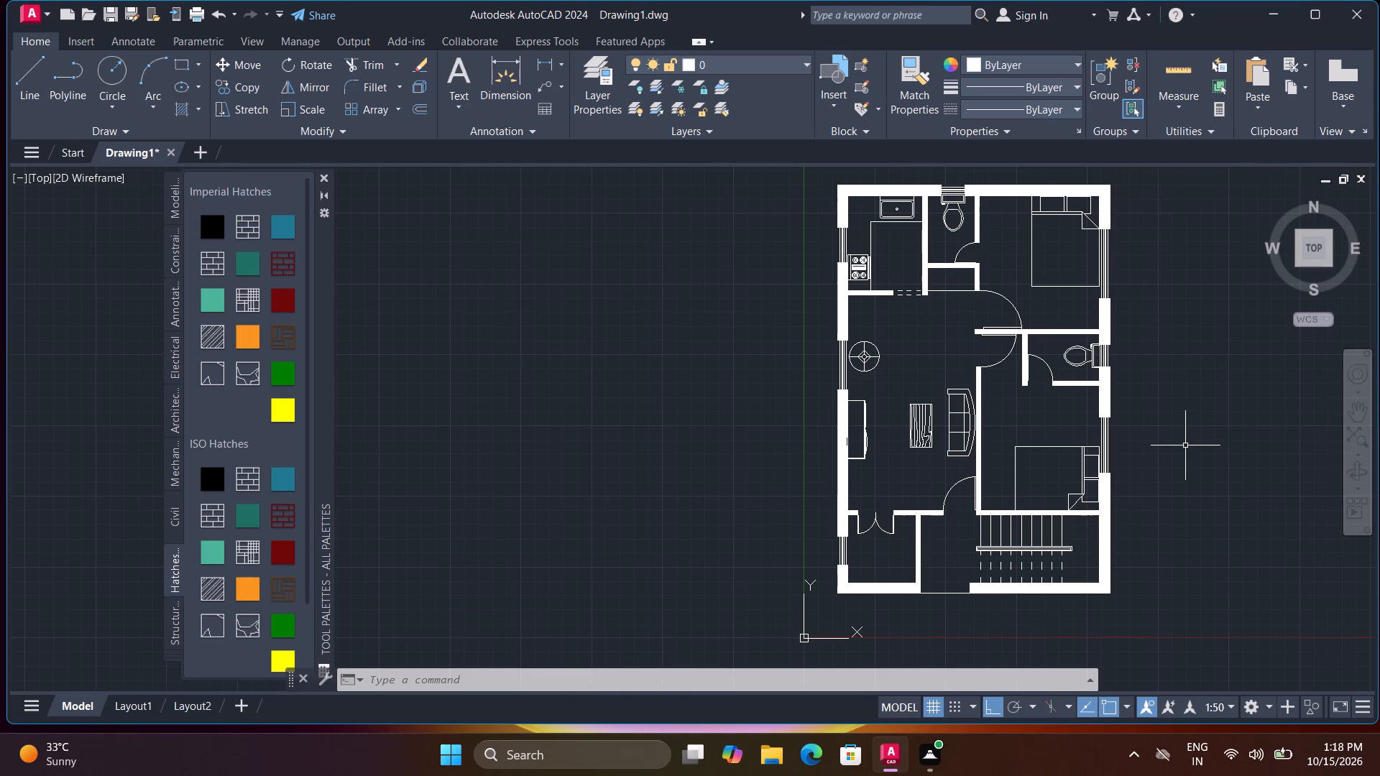
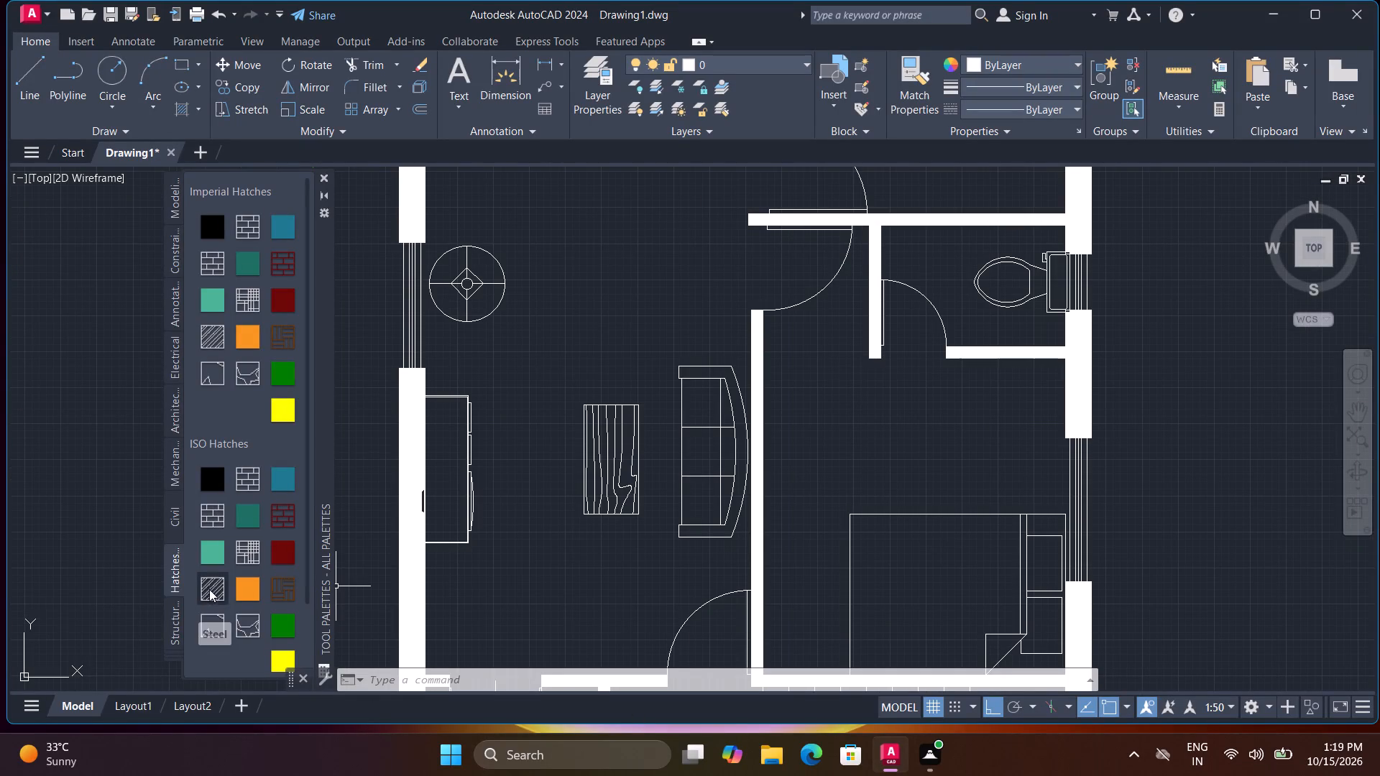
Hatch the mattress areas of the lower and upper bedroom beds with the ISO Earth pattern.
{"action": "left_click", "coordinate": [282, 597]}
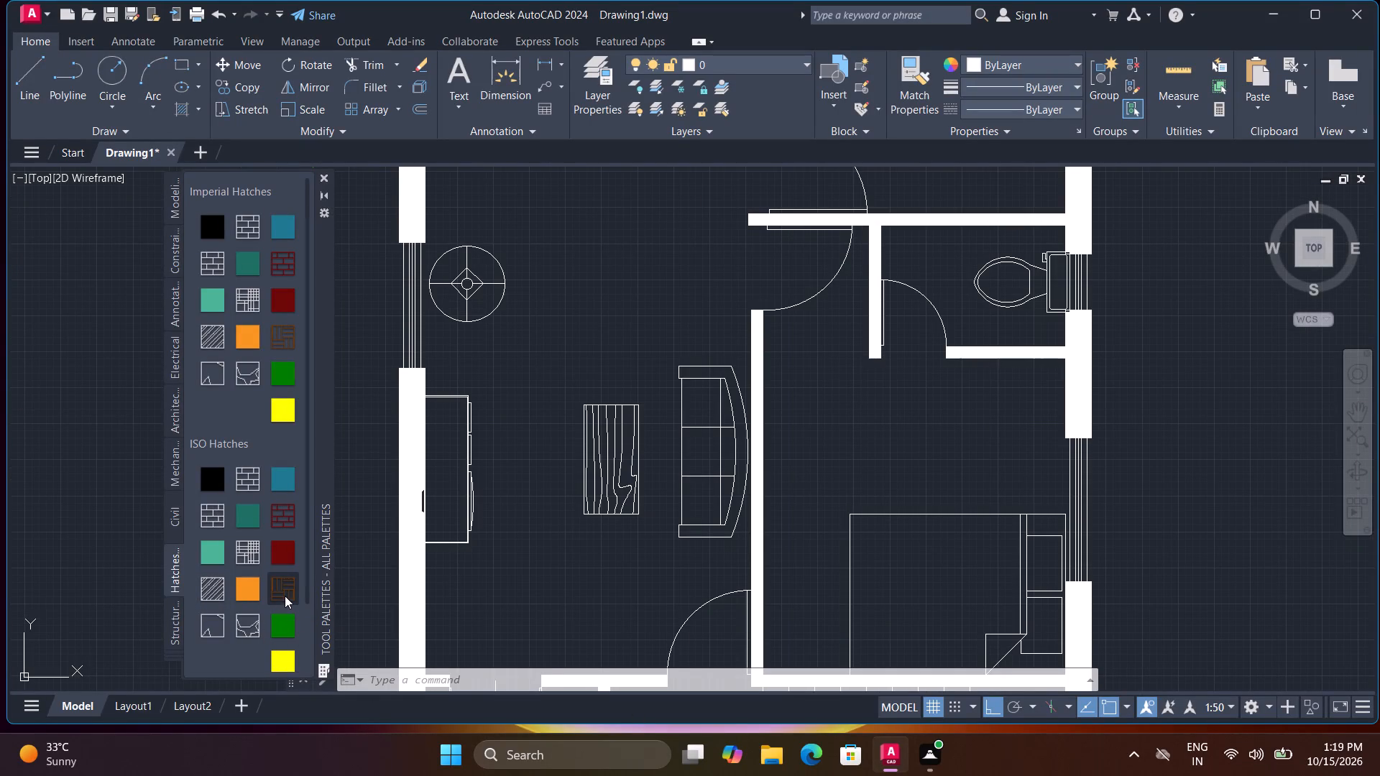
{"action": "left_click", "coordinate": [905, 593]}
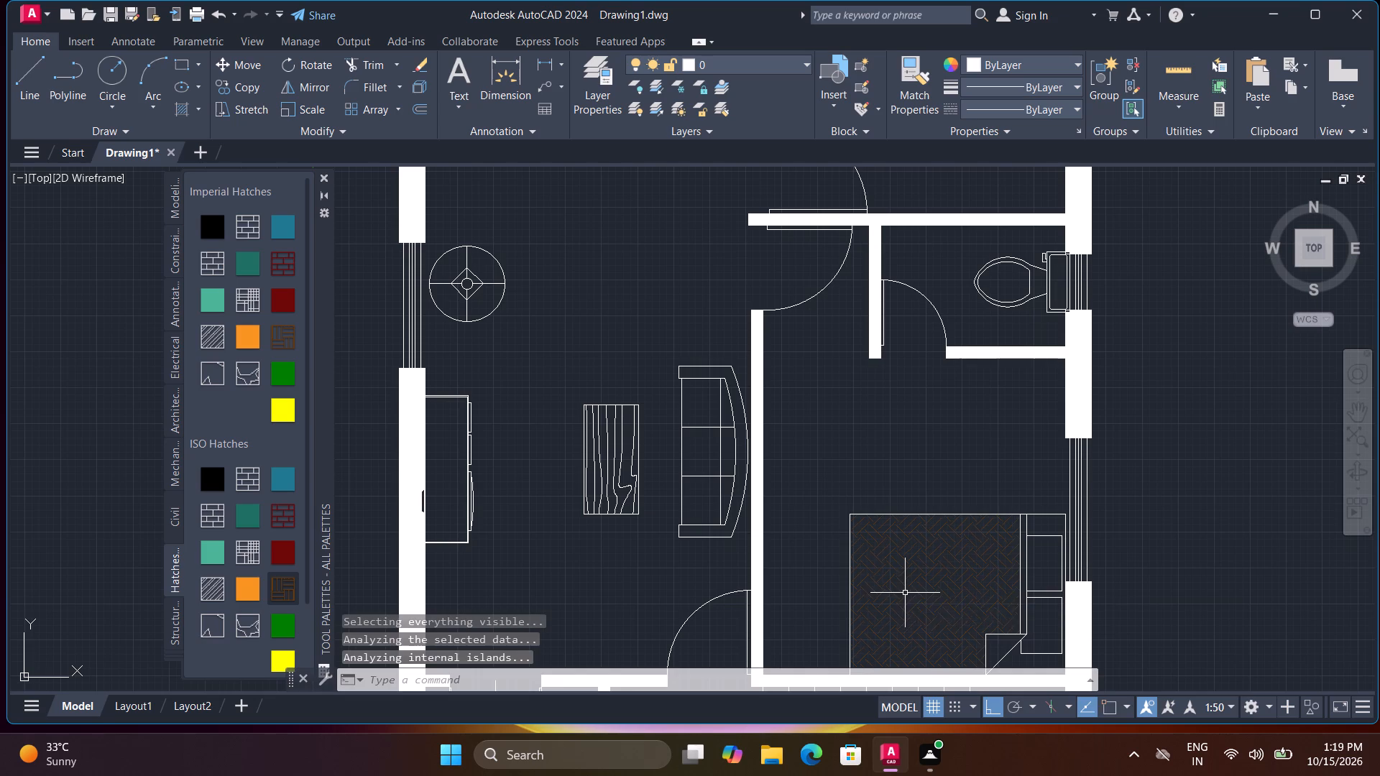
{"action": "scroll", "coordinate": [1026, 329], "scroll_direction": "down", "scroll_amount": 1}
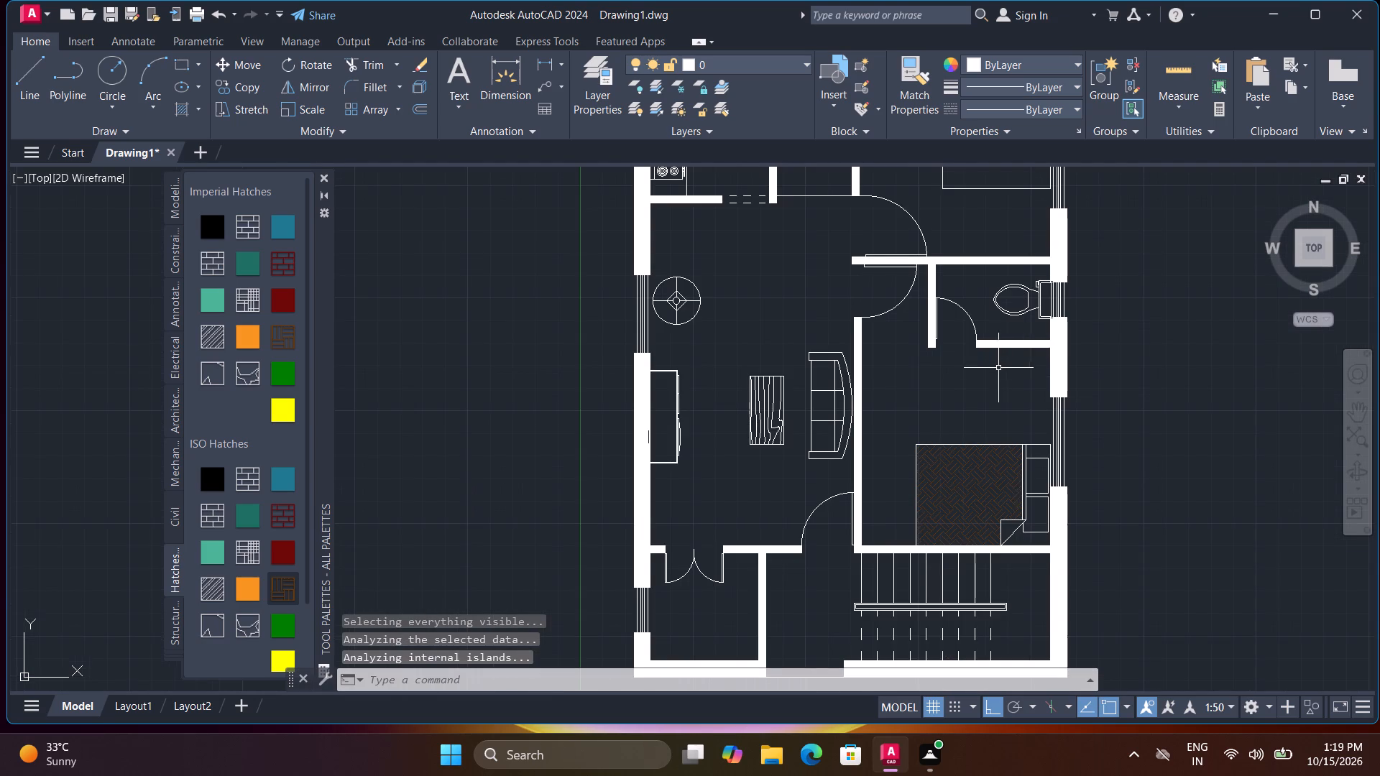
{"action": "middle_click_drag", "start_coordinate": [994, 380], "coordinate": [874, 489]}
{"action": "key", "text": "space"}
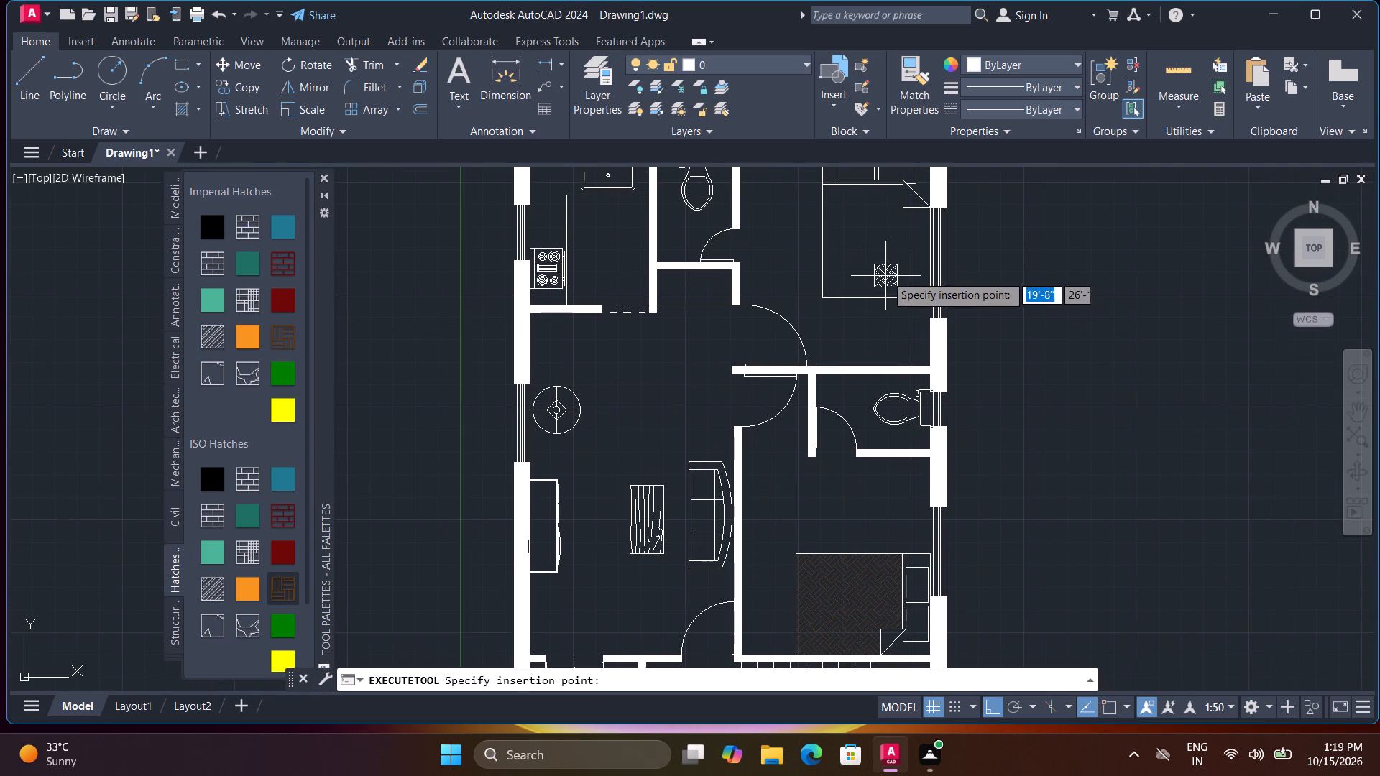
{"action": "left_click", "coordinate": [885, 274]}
Fill the mattress areas of the lower and upper beds with the black-swatch ISO solid hatch.
{"action": "key", "text": "space"}
{"action": "left_click", "coordinate": [211, 472]}
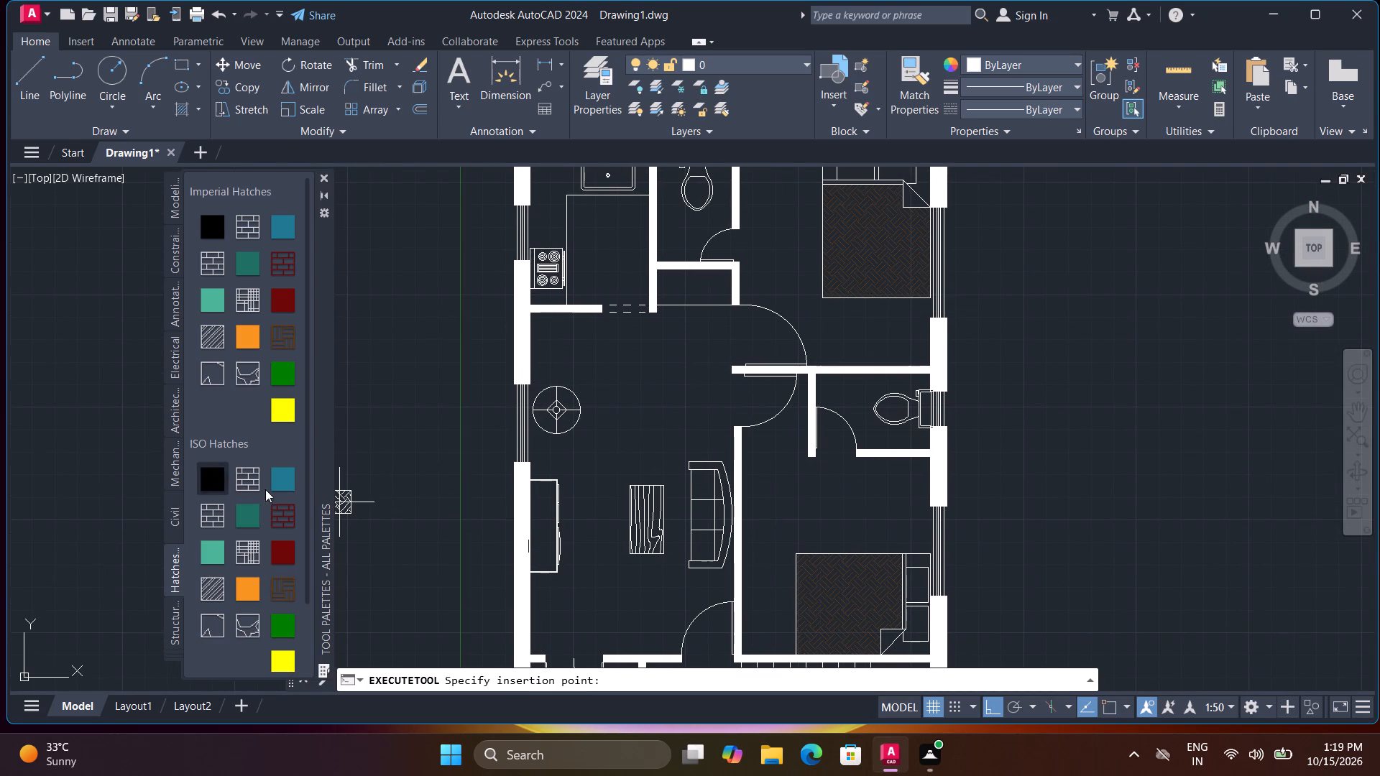
{"action": "left_click", "coordinate": [837, 622]}
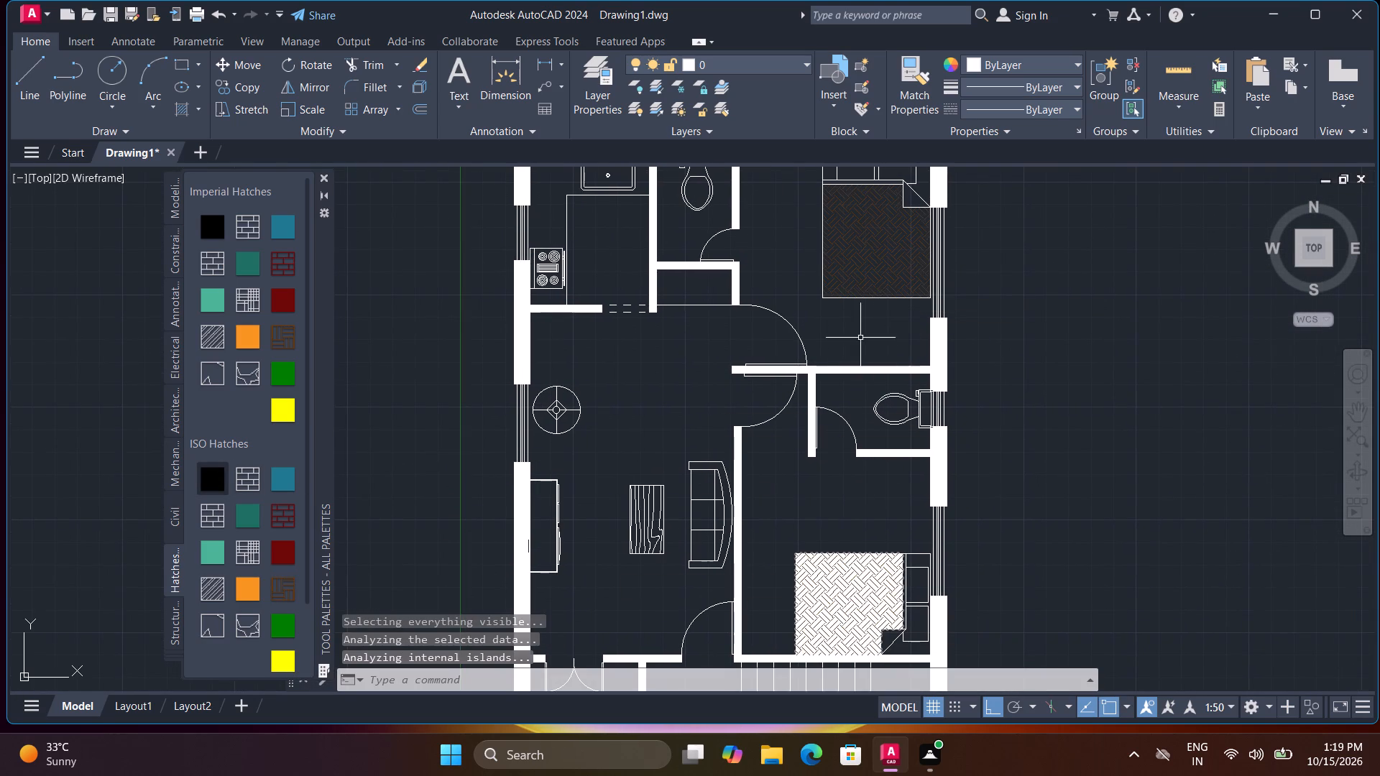
{"action": "key", "text": "space"}
{"action": "left_click", "coordinate": [867, 269]}
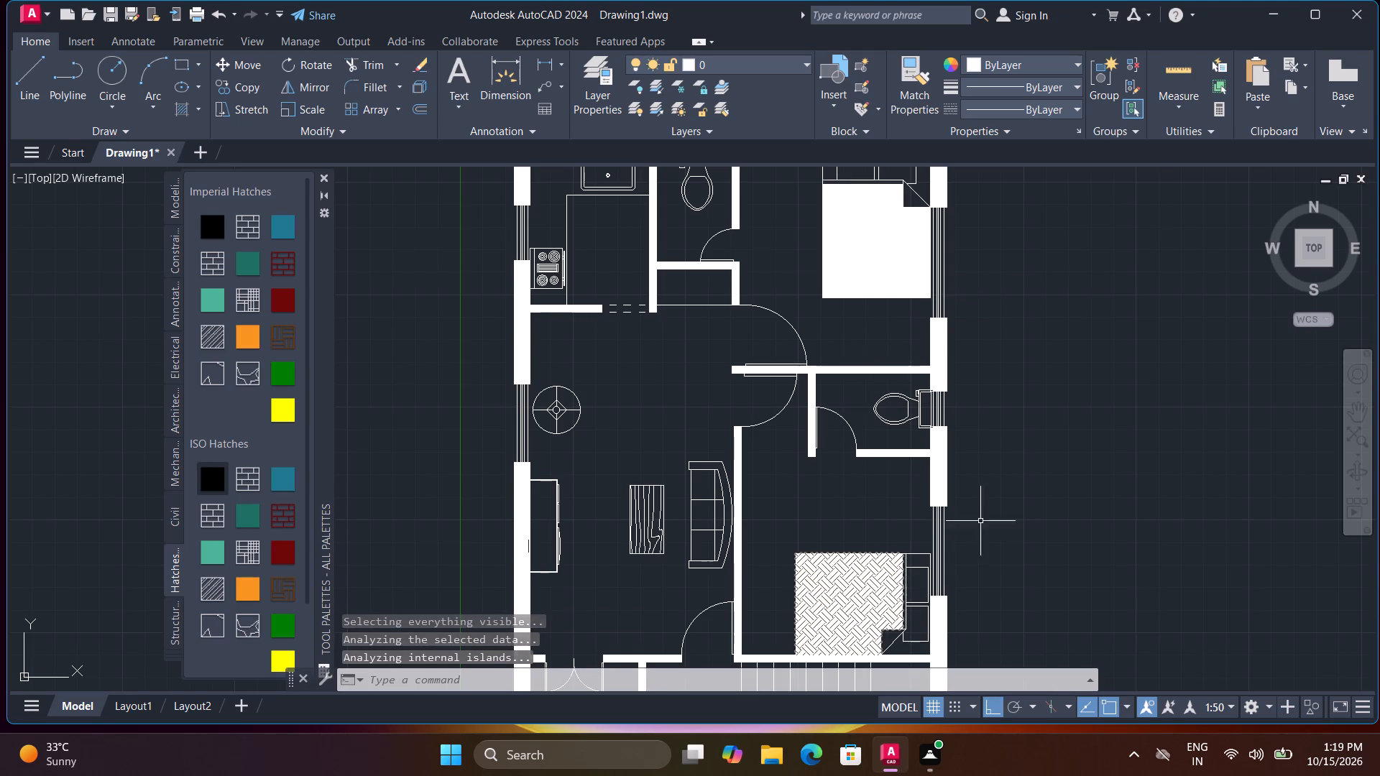
Apply the ISO Earth hatch over the solid-filled mattress areas of the lower and upper beds.
{"action": "left_click", "coordinate": [282, 576]}
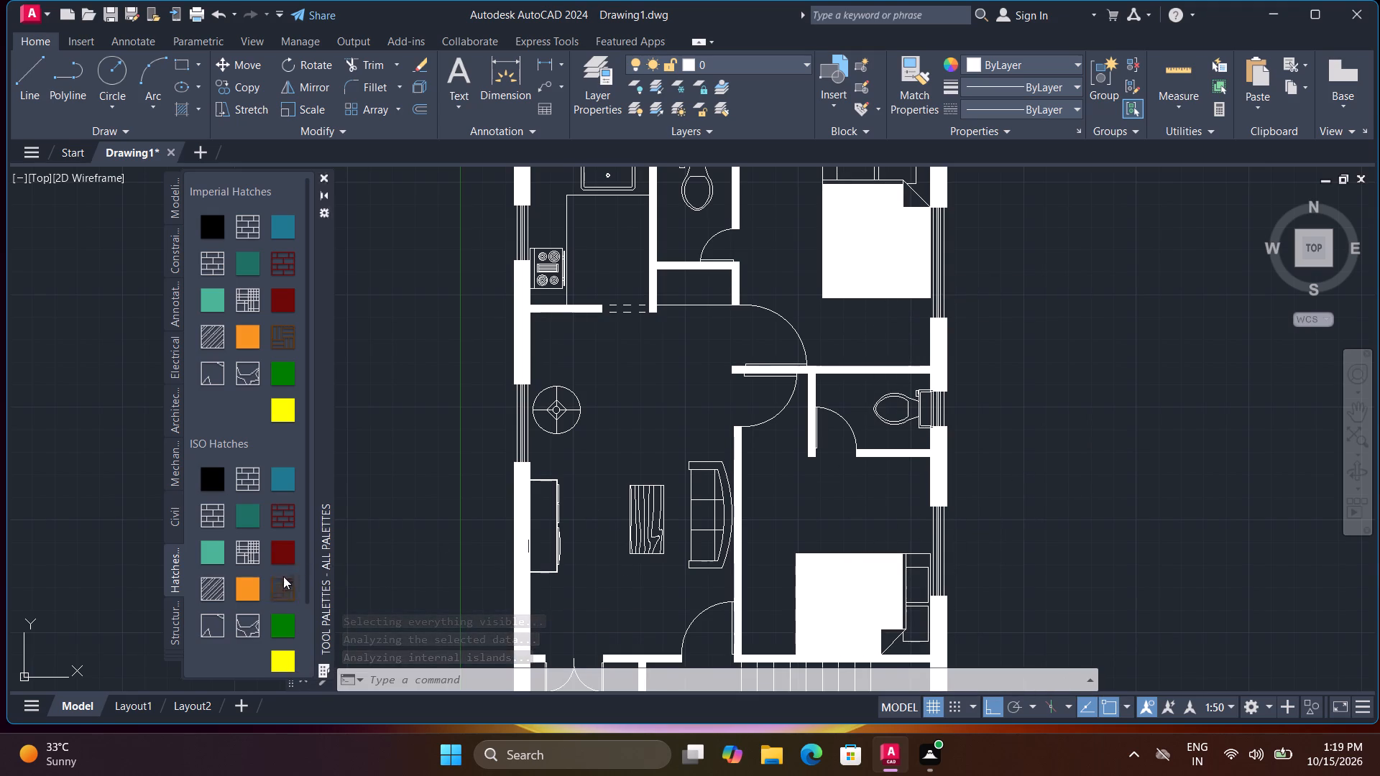
{"action": "left_click", "coordinate": [834, 591]}
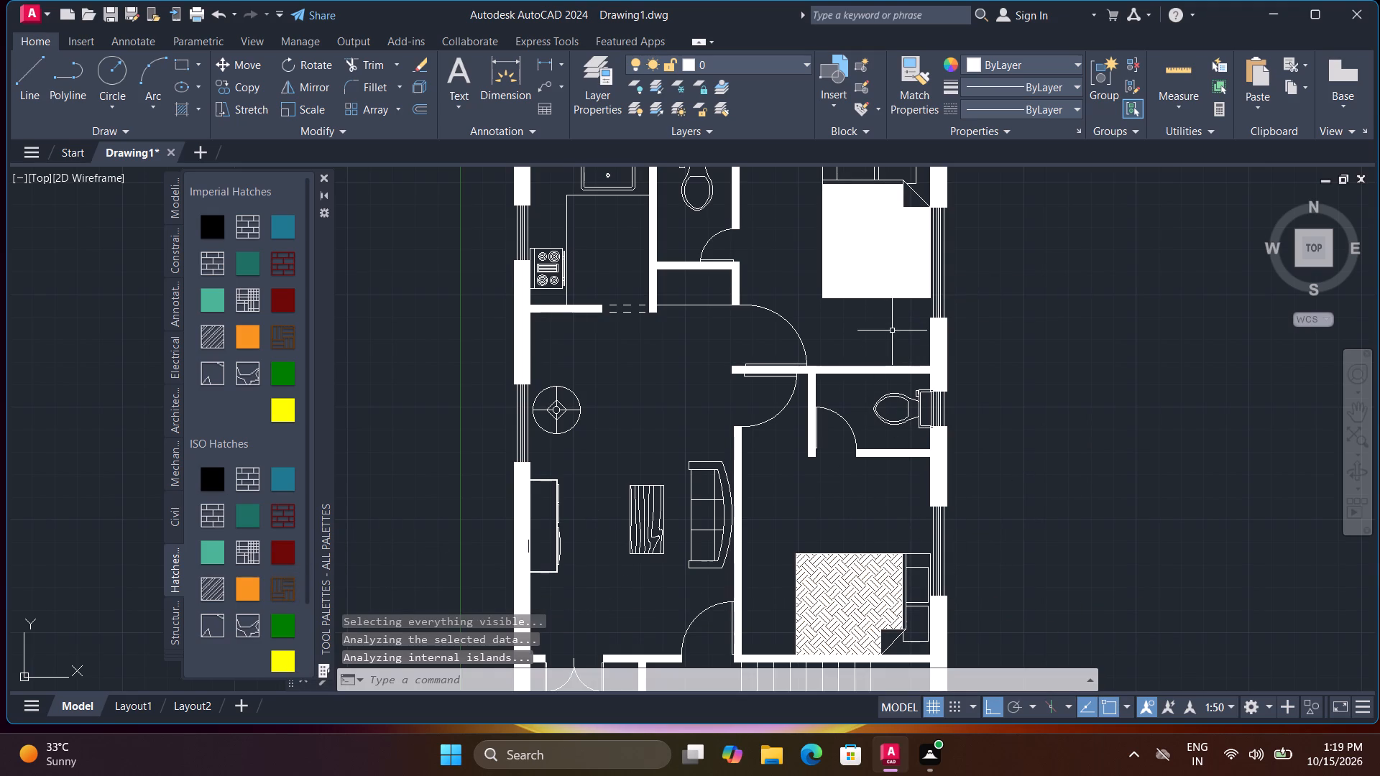
{"action": "key", "text": "space"}
{"action": "left_click", "coordinate": [875, 263]}
{"action": "scroll", "coordinate": [881, 367], "scroll_direction": "down", "scroll_amount": 1}
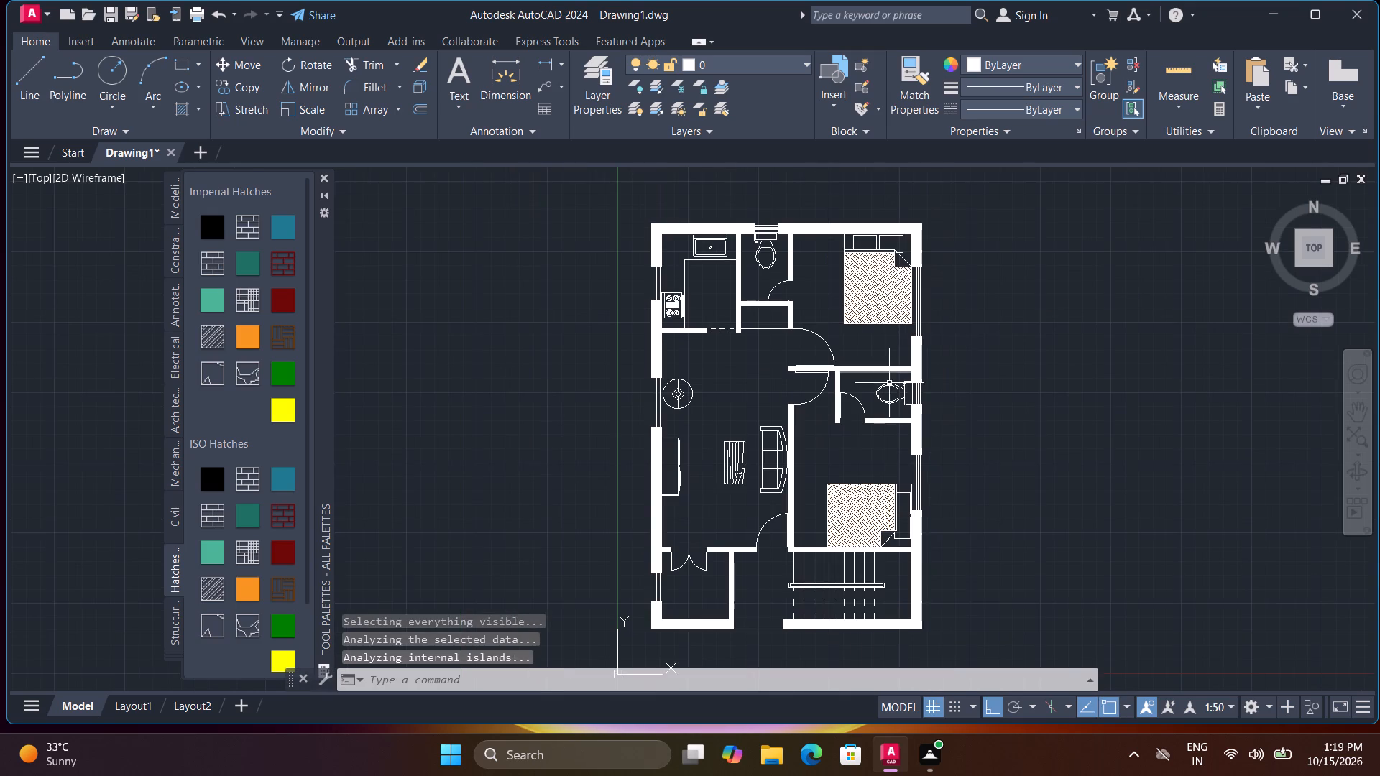
Fill both pillows of the upper bedroom's bed with the blue ISO solid hatch.
{"action": "key", "text": "space"}
{"action": "middle_click_drag", "start_coordinate": [956, 368], "coordinate": [852, 530]}
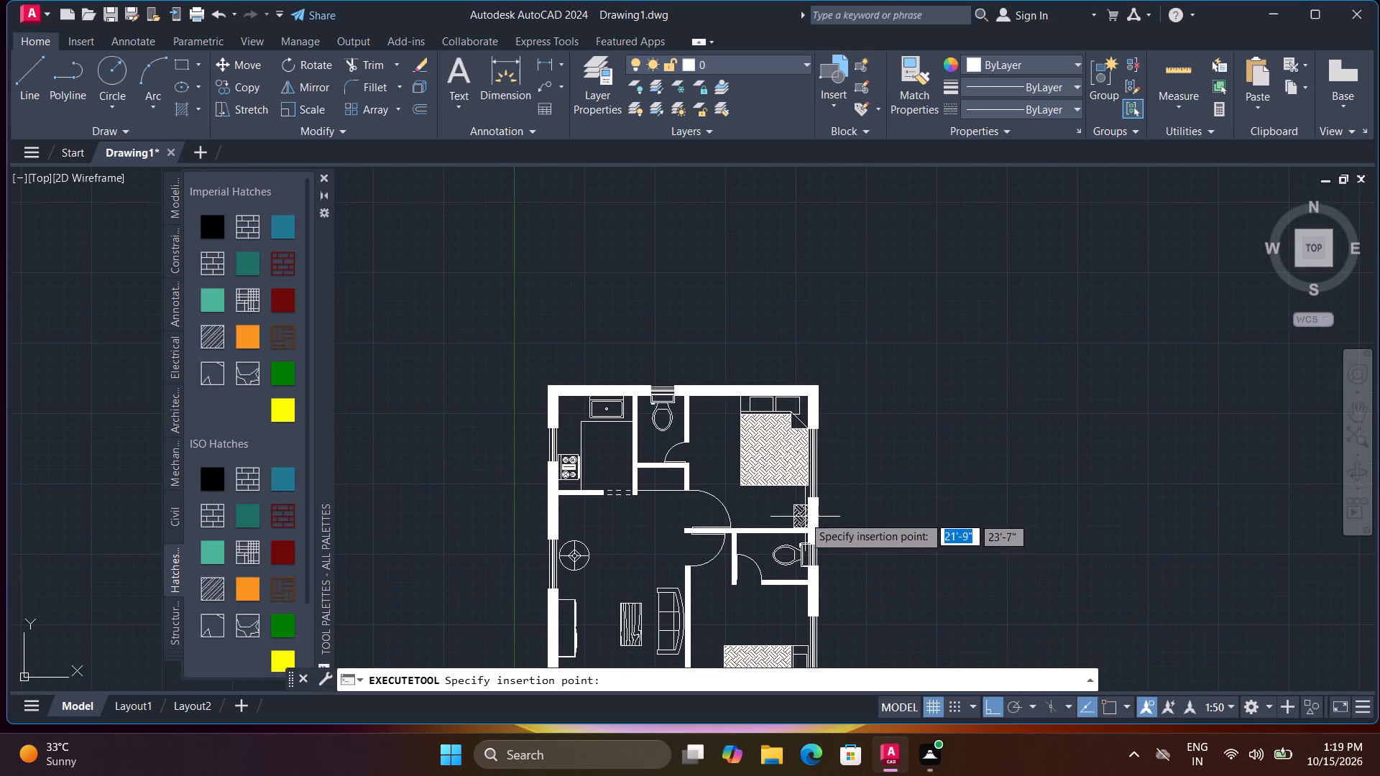
{"action": "scroll", "coordinate": [774, 496], "scroll_direction": "up", "scroll_amount": 3}
{"action": "middle_click_drag", "start_coordinate": [854, 367], "coordinate": [750, 619]}
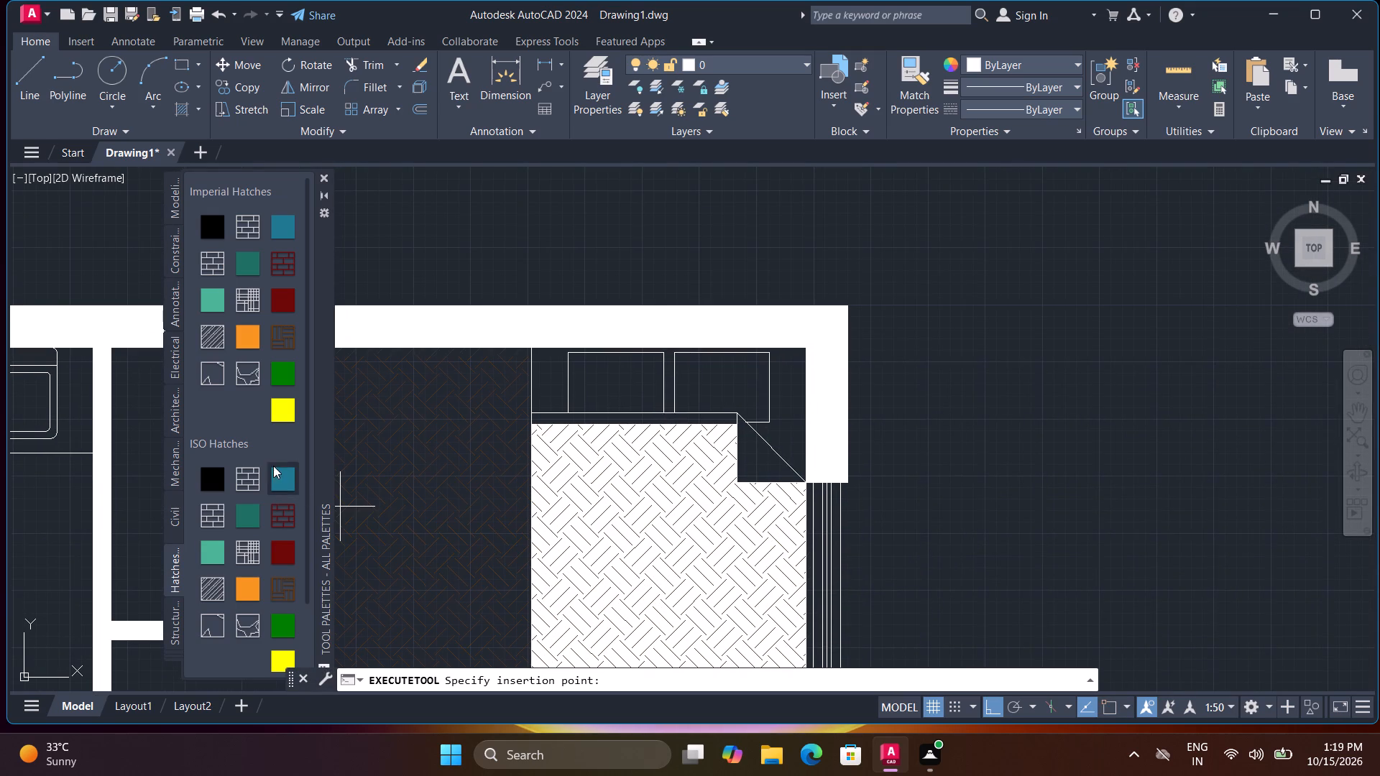
{"action": "left_click", "coordinate": [284, 473]}
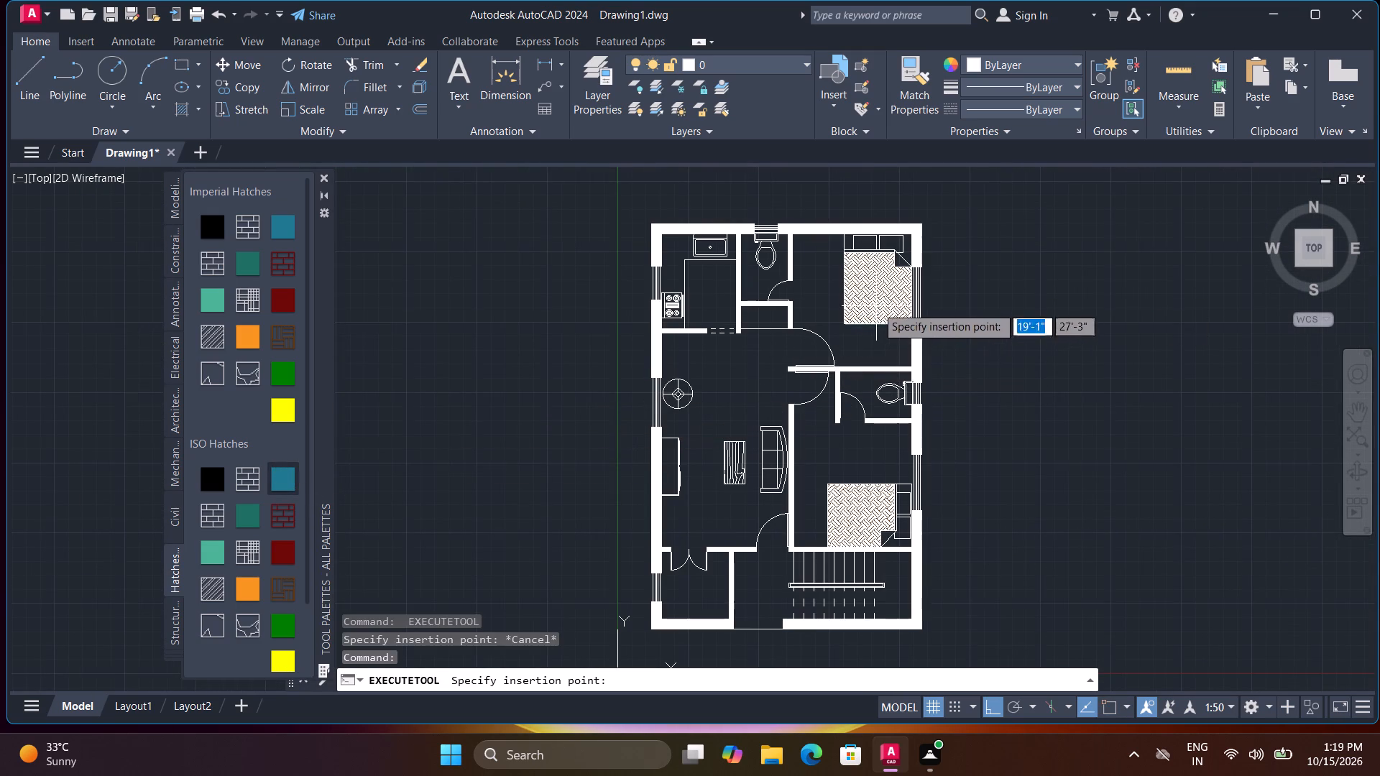
{"action": "middle_click_drag", "start_coordinate": [875, 316], "coordinate": [765, 504]}
{"action": "scroll", "coordinate": [763, 468], "scroll_direction": "up", "scroll_amount": 3}
{"action": "left_click", "coordinate": [756, 355]}
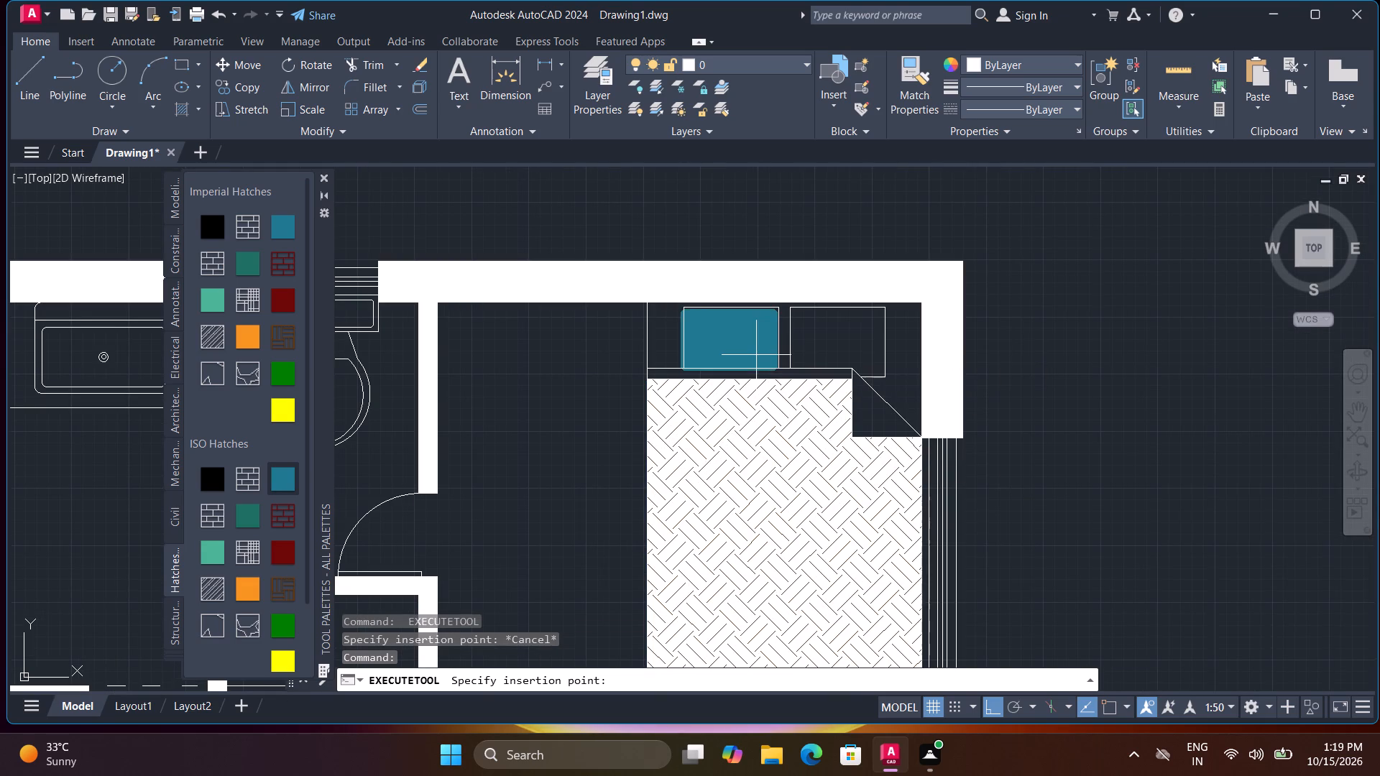
{"action": "key", "text": "space"}
{"action": "left_click", "coordinate": [819, 356]}
Fill both pillows of the lower bedroom's bed with the same blue solid hatch.
{"action": "key", "text": "space"}
{"action": "scroll", "coordinate": [831, 393], "scroll_direction": "down", "scroll_amount": 2}
{"action": "middle_click_drag", "start_coordinate": [829, 504], "coordinate": [827, 490]}
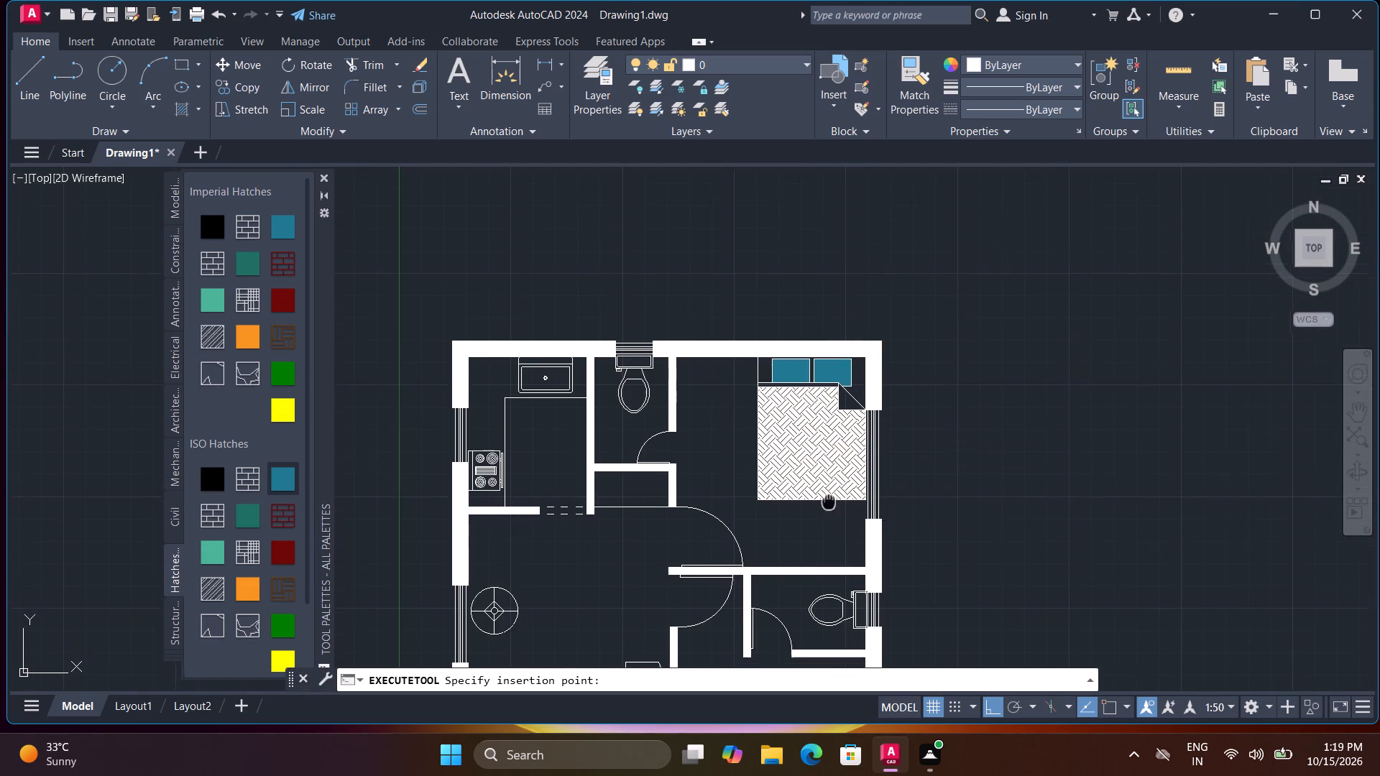
{"action": "middle_click_drag", "start_coordinate": [827, 490], "coordinate": [804, 224]}
{"action": "scroll", "coordinate": [850, 488], "scroll_direction": "up", "scroll_amount": 2}
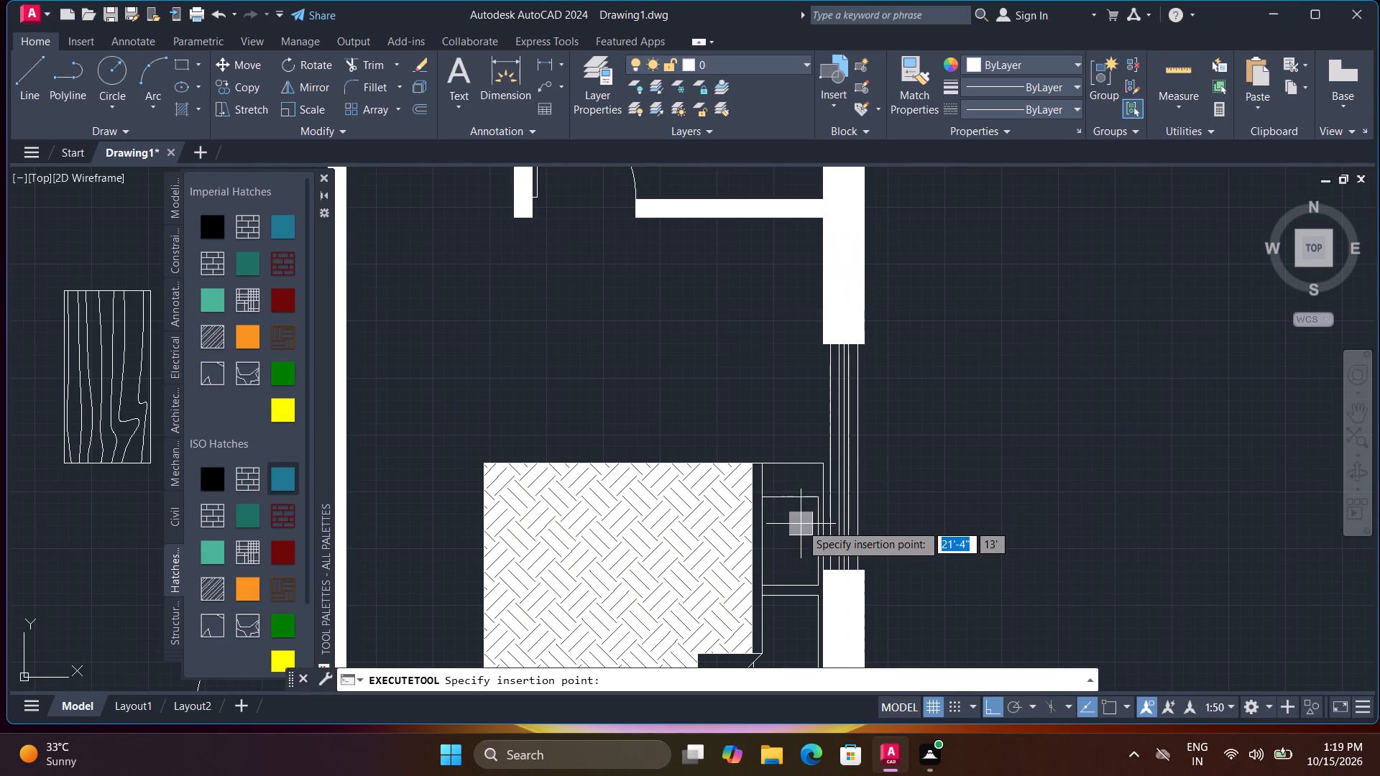
{"action": "left_click", "coordinate": [801, 524]}
{"action": "key", "text": "space"}
{"action": "left_click", "coordinate": [793, 626]}
{"action": "scroll", "coordinate": [793, 594], "scroll_direction": "down", "scroll_amount": 3}
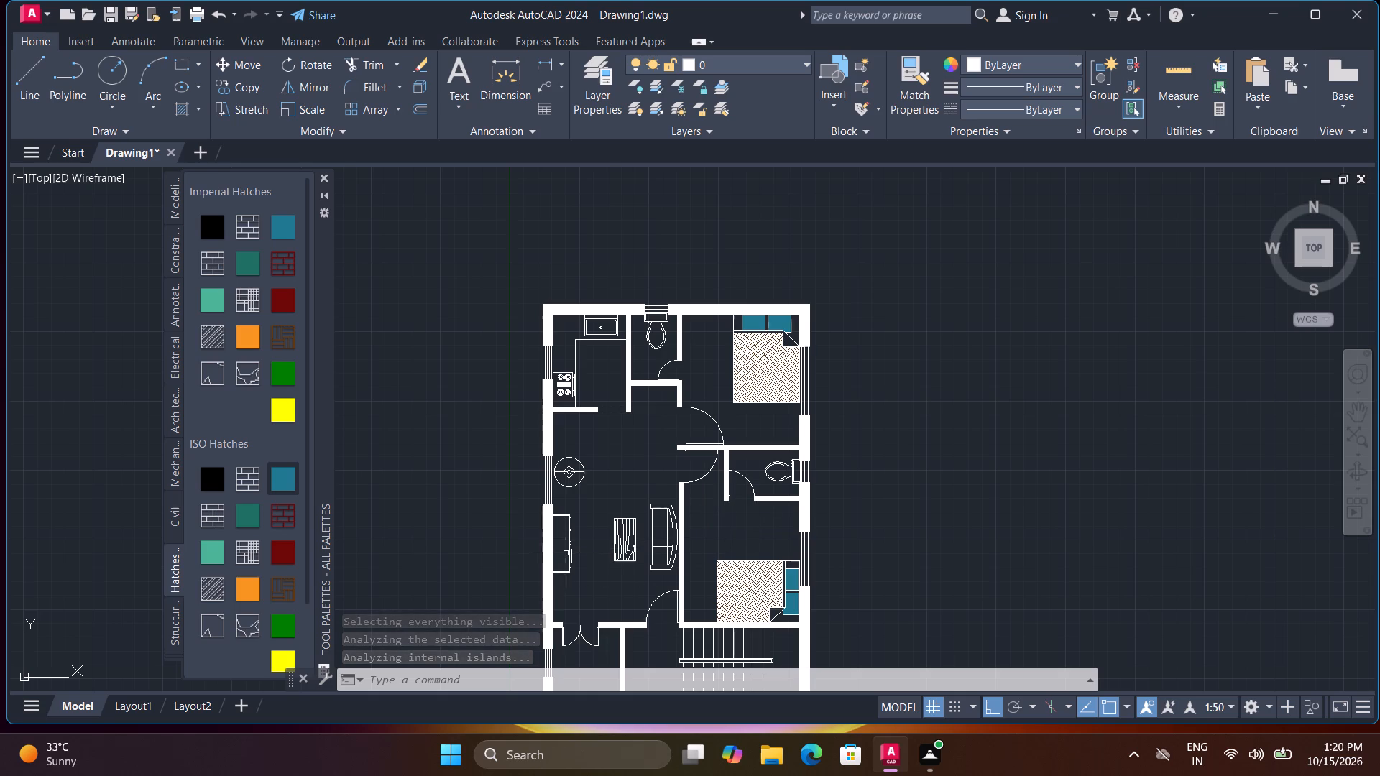
{"action": "middle_click_drag", "start_coordinate": [597, 548], "coordinate": [535, 496]}
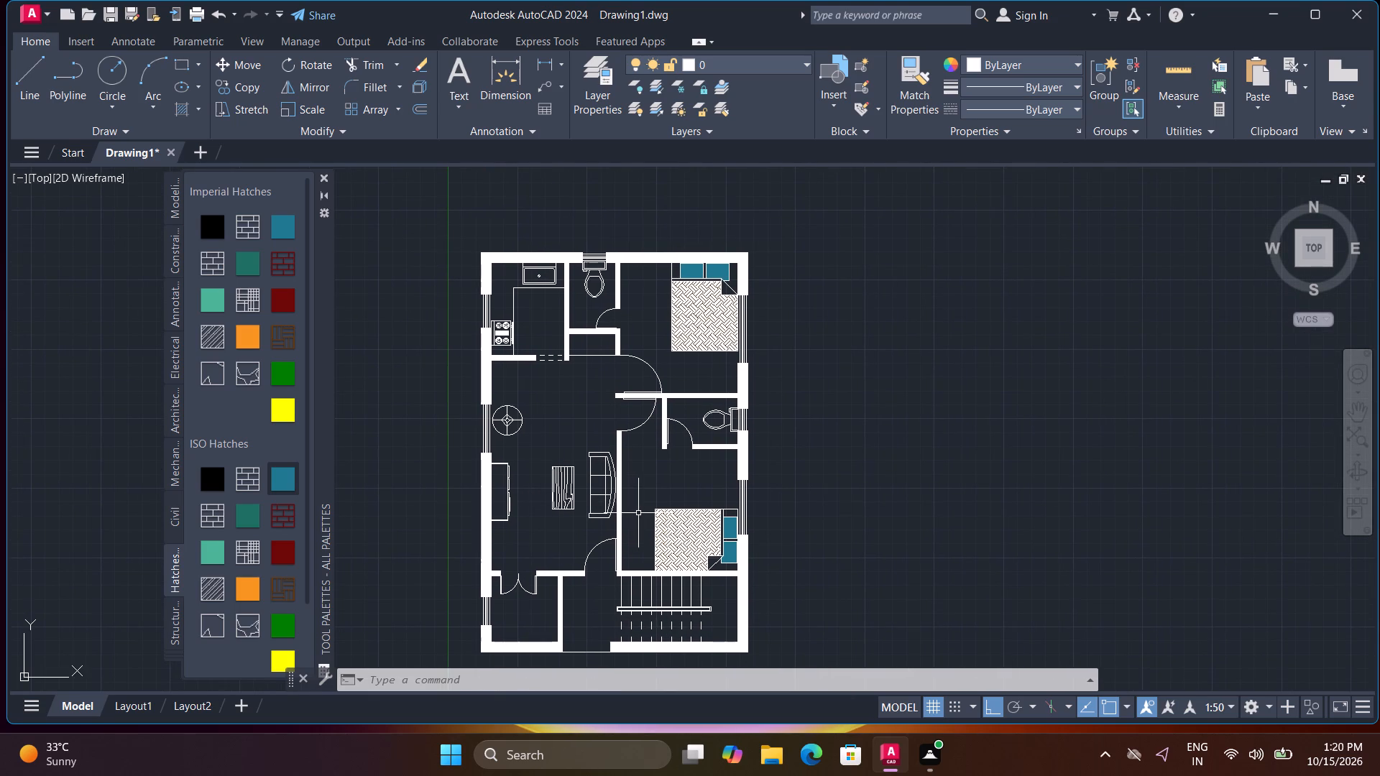
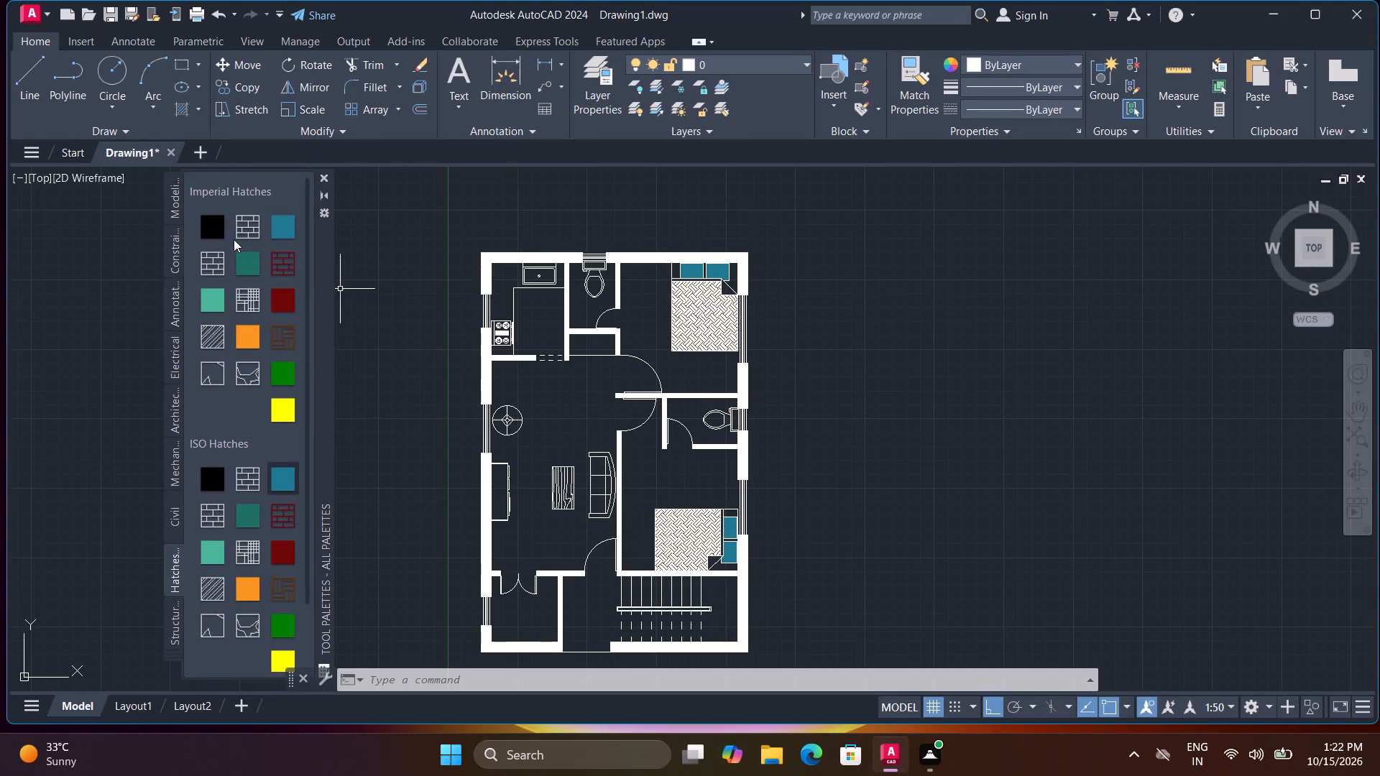
Fill the upper-right and lower-left quarters of the round furniture symbol by the living room window with the dark red Imperial solid hatch.
{"action": "left_click", "coordinate": [275, 304]}
{"action": "scroll", "coordinate": [754, 570], "scroll_direction": "up", "scroll_amount": 1}
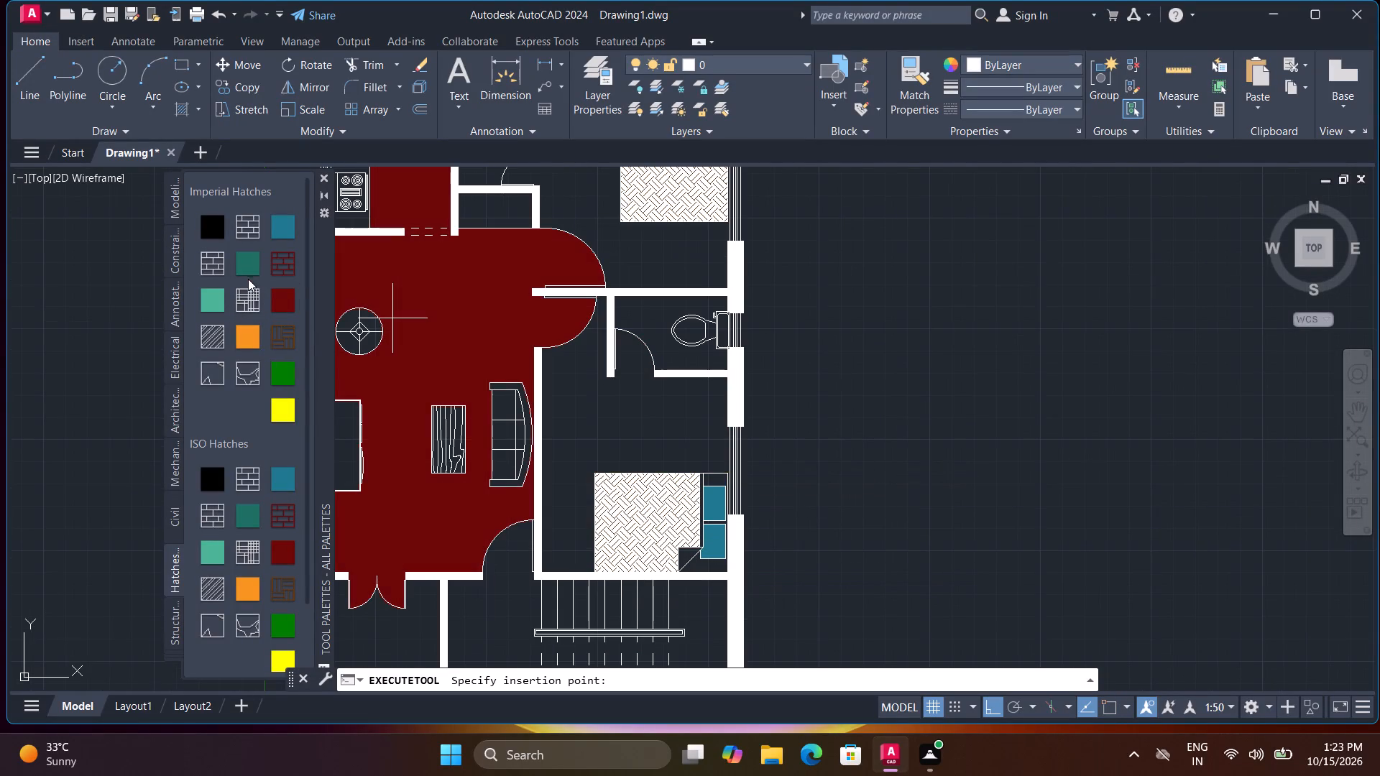
{"action": "middle_click_drag", "start_coordinate": [431, 387], "coordinate": [558, 468]}
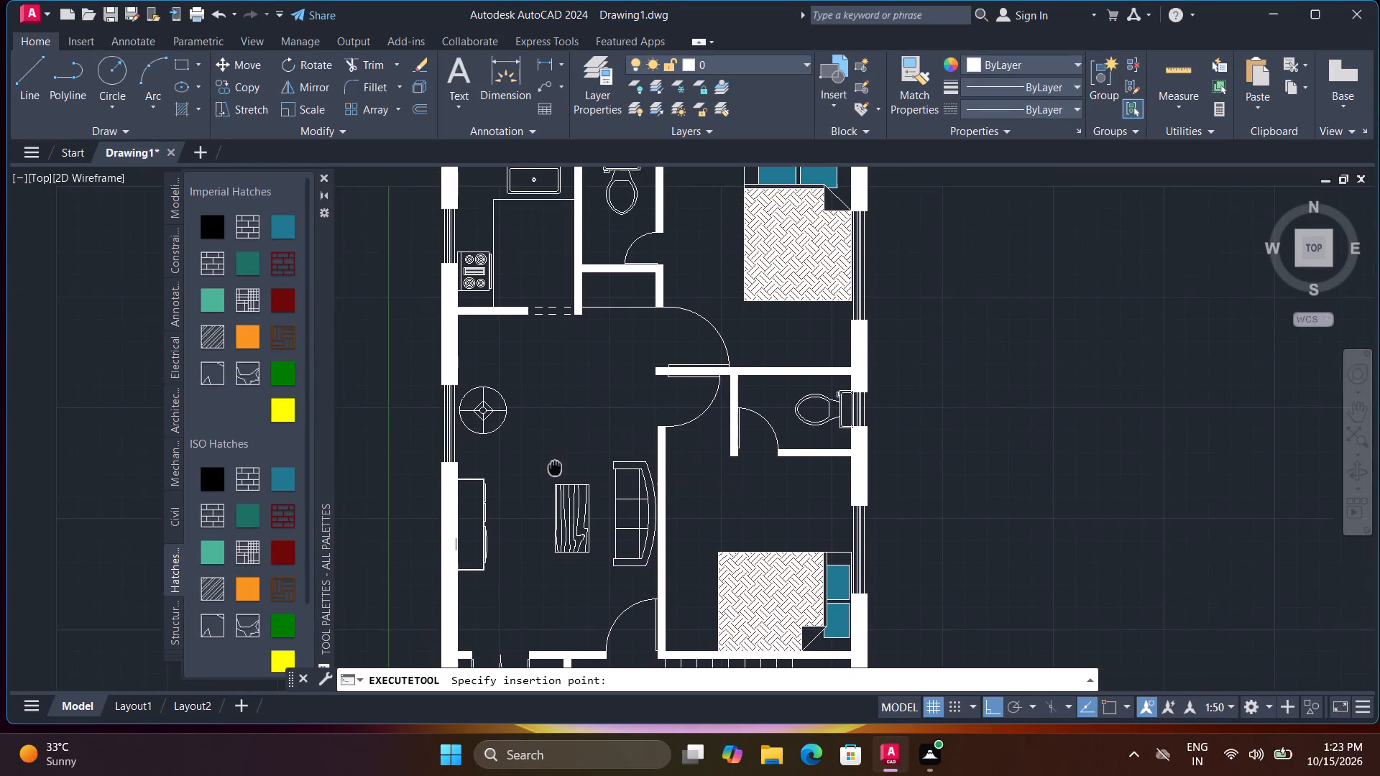
{"action": "middle_click_drag", "start_coordinate": [558, 468], "coordinate": [553, 467]}
{"action": "scroll", "coordinate": [510, 429], "scroll_direction": "up", "scroll_amount": 1}
{"action": "left_click", "coordinate": [477, 378]}
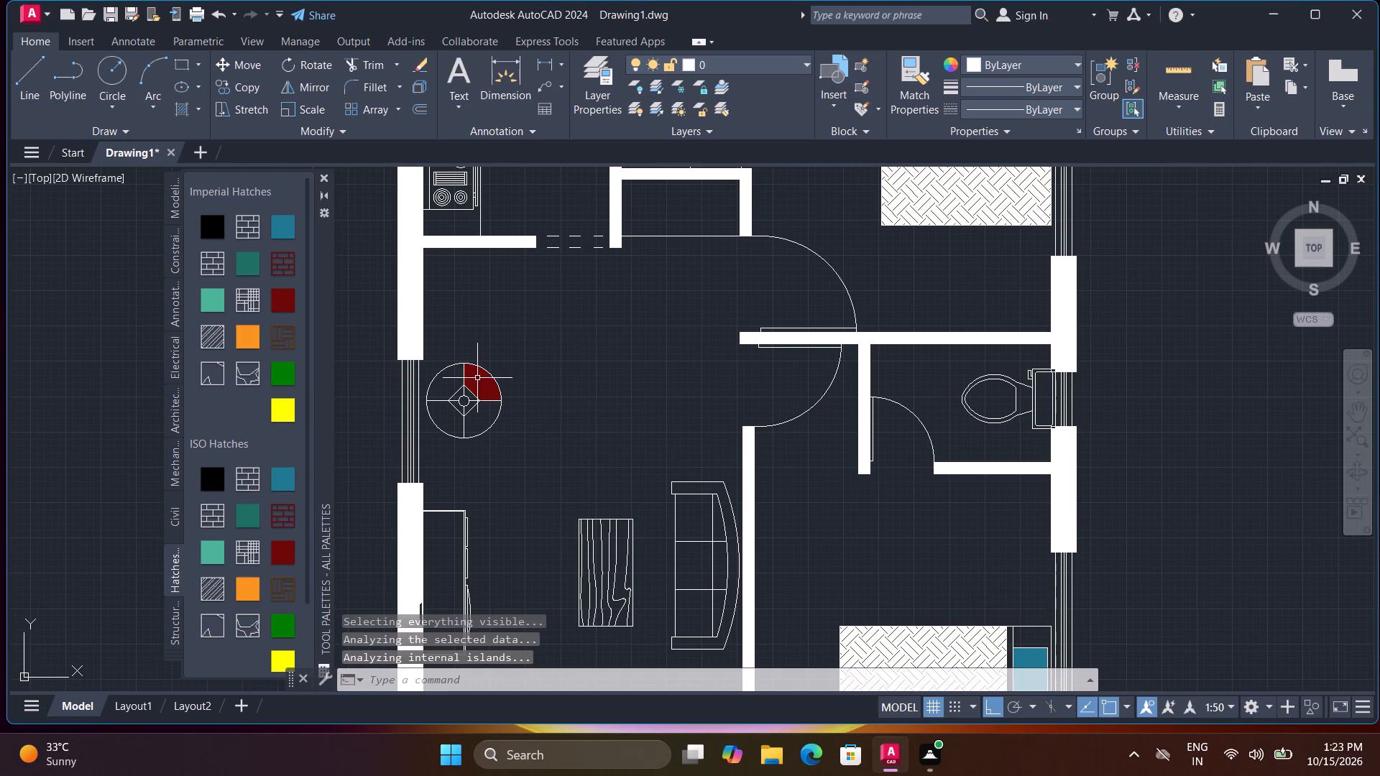
{"action": "key", "text": "space"}
{"action": "left_click", "coordinate": [447, 412]}
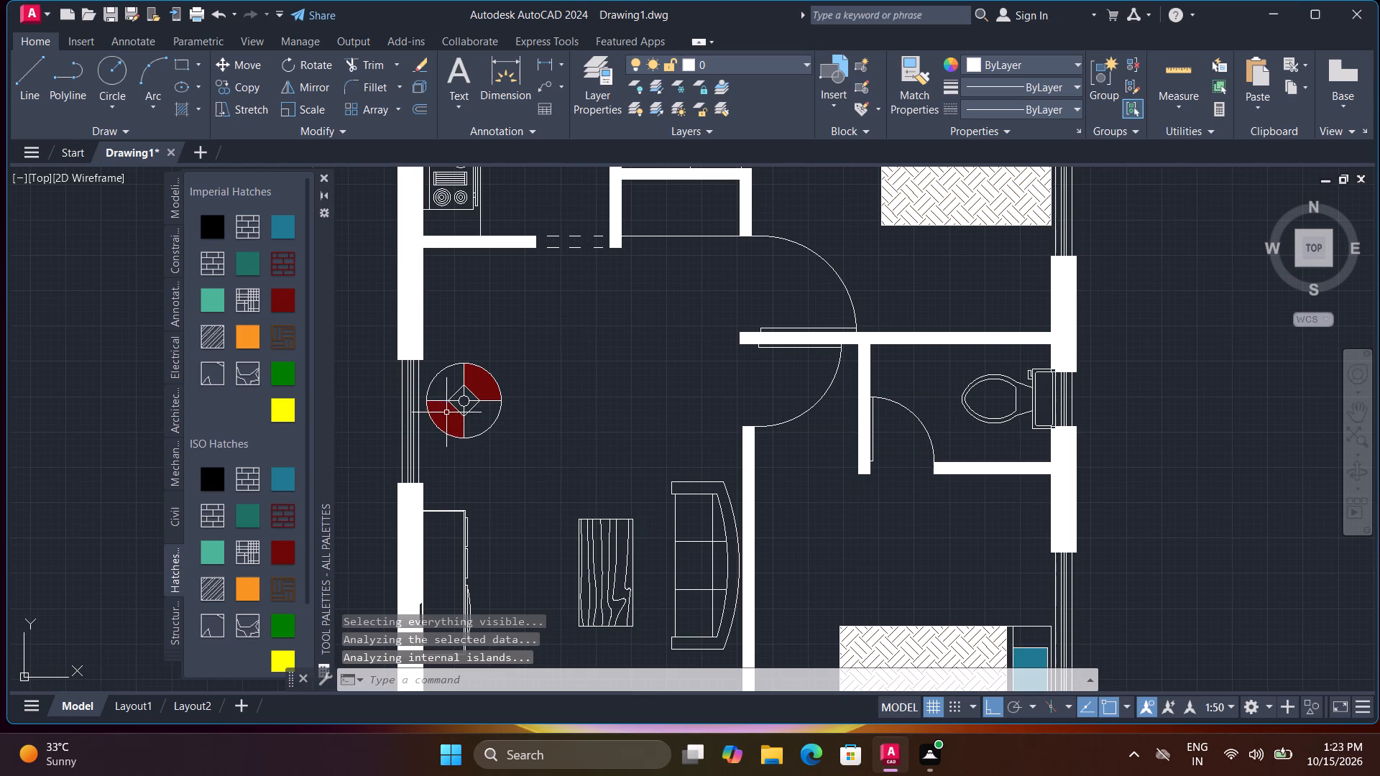
Fill the other two quarters of the round furniture symbol with the green Imperial solid hatch.
{"action": "left_click", "coordinate": [285, 377]}
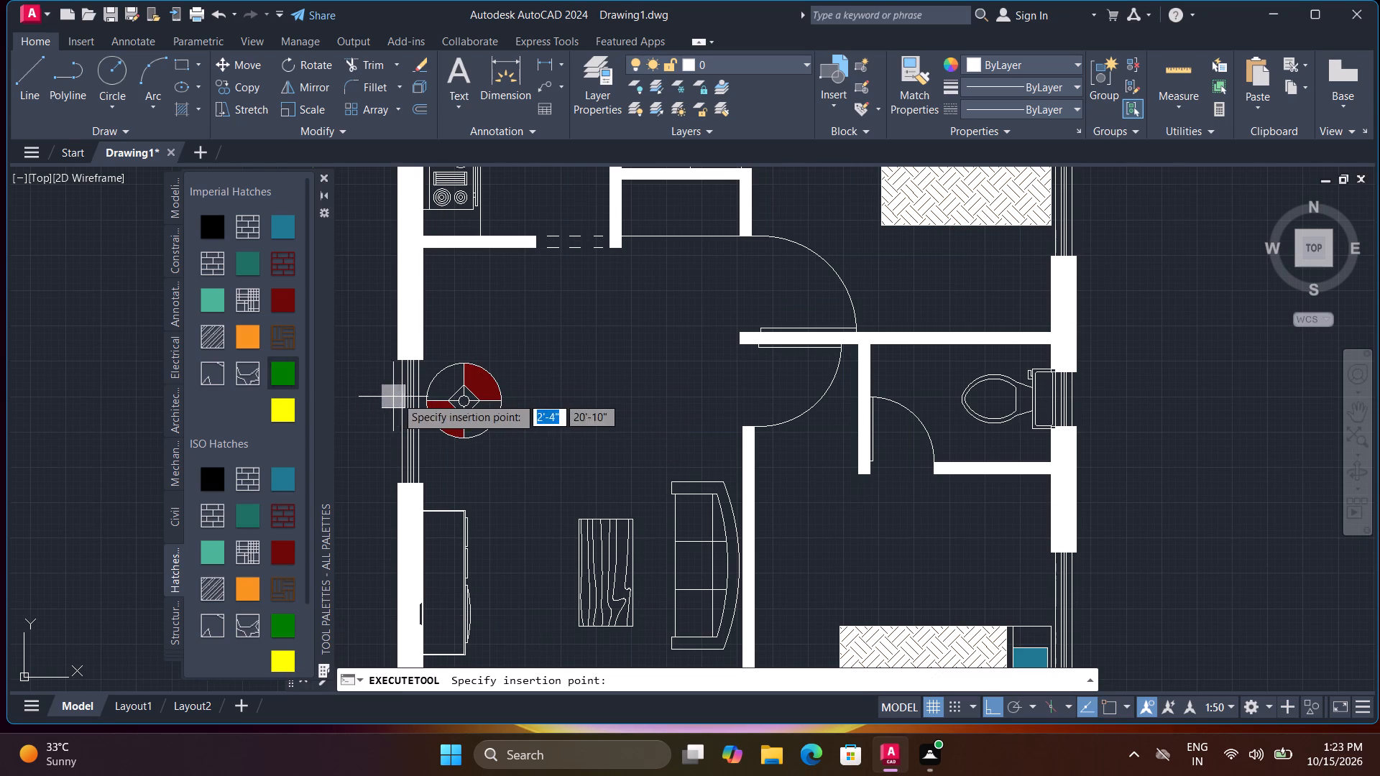
{"action": "left_click", "coordinate": [441, 389]}
{"action": "key", "text": "space"}
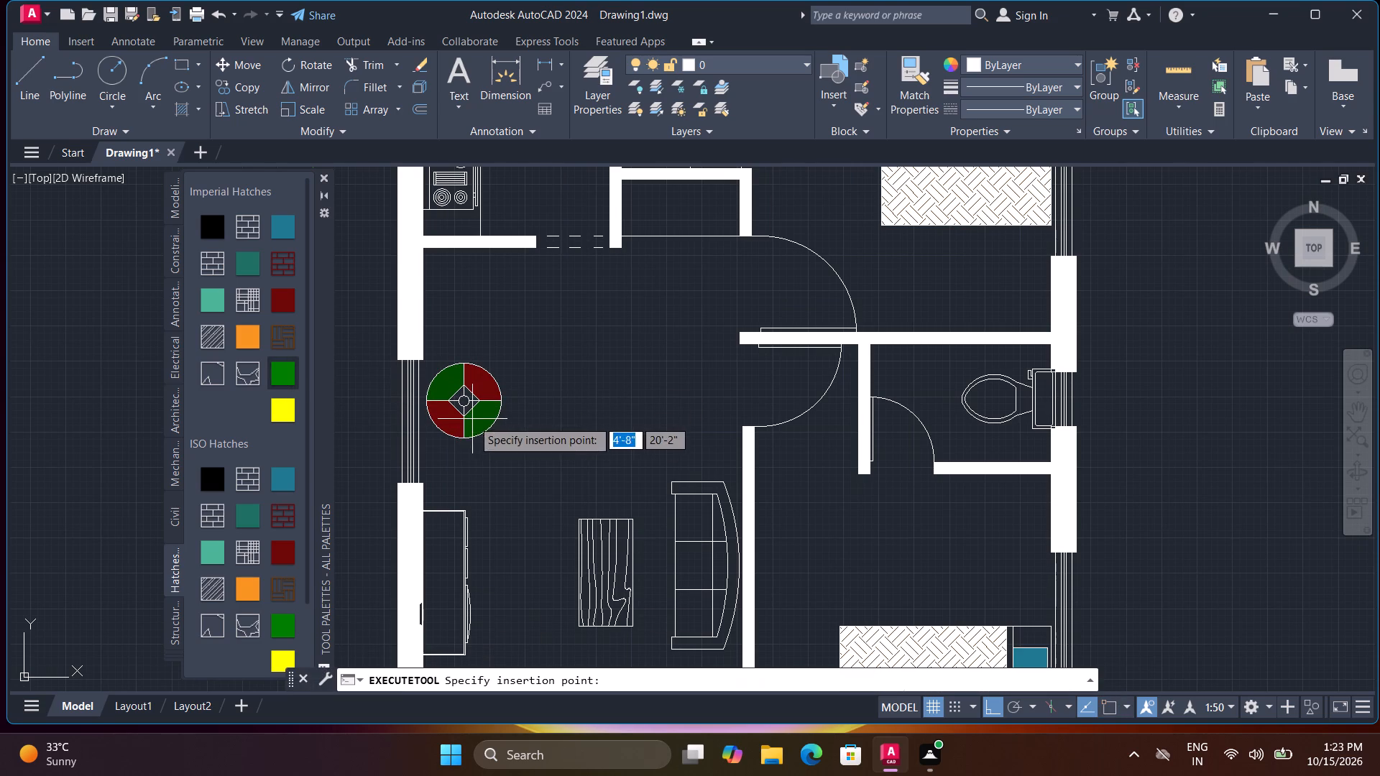
{"action": "left_click", "coordinate": [474, 420]}
{"action": "key", "text": "space"}
{"action": "scroll", "coordinate": [615, 458], "scroll_direction": "down", "scroll_amount": 1}
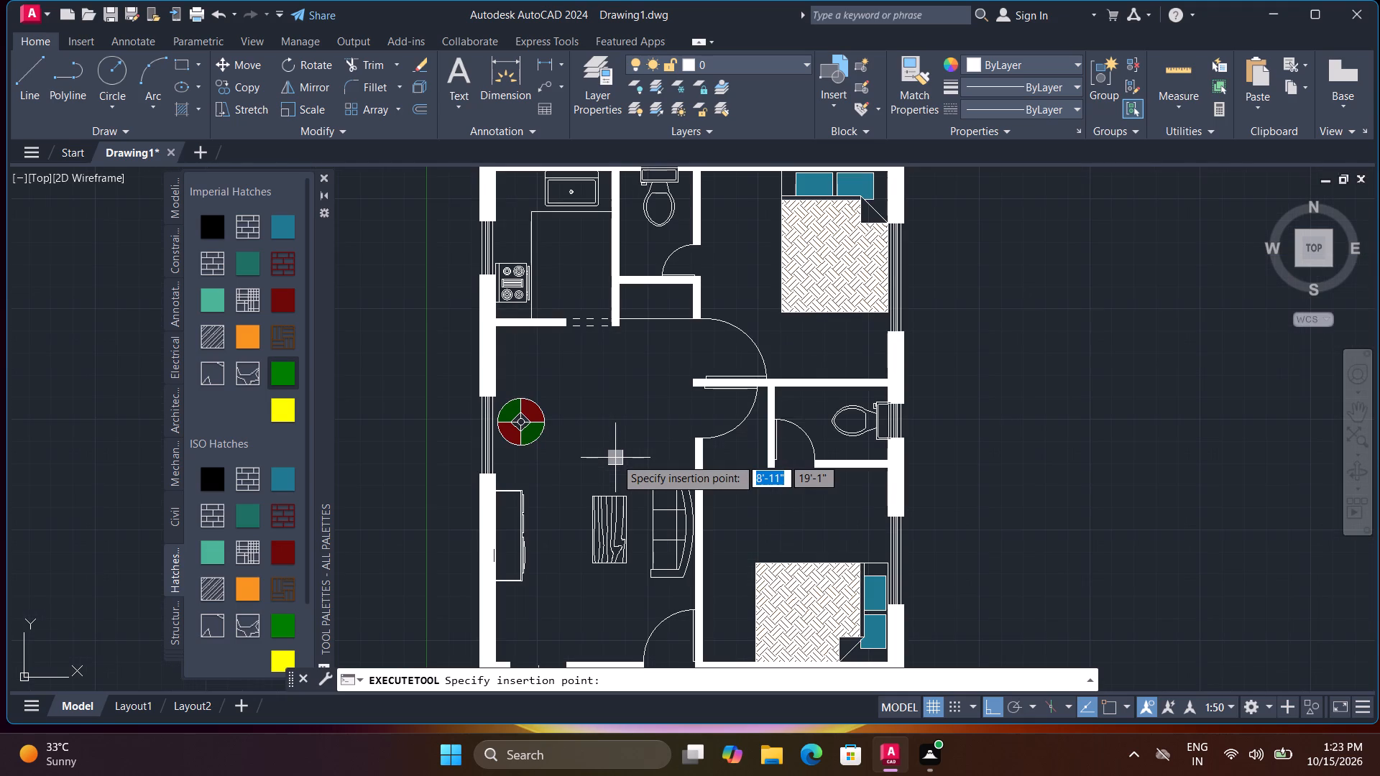
{"action": "key", "text": "space"}
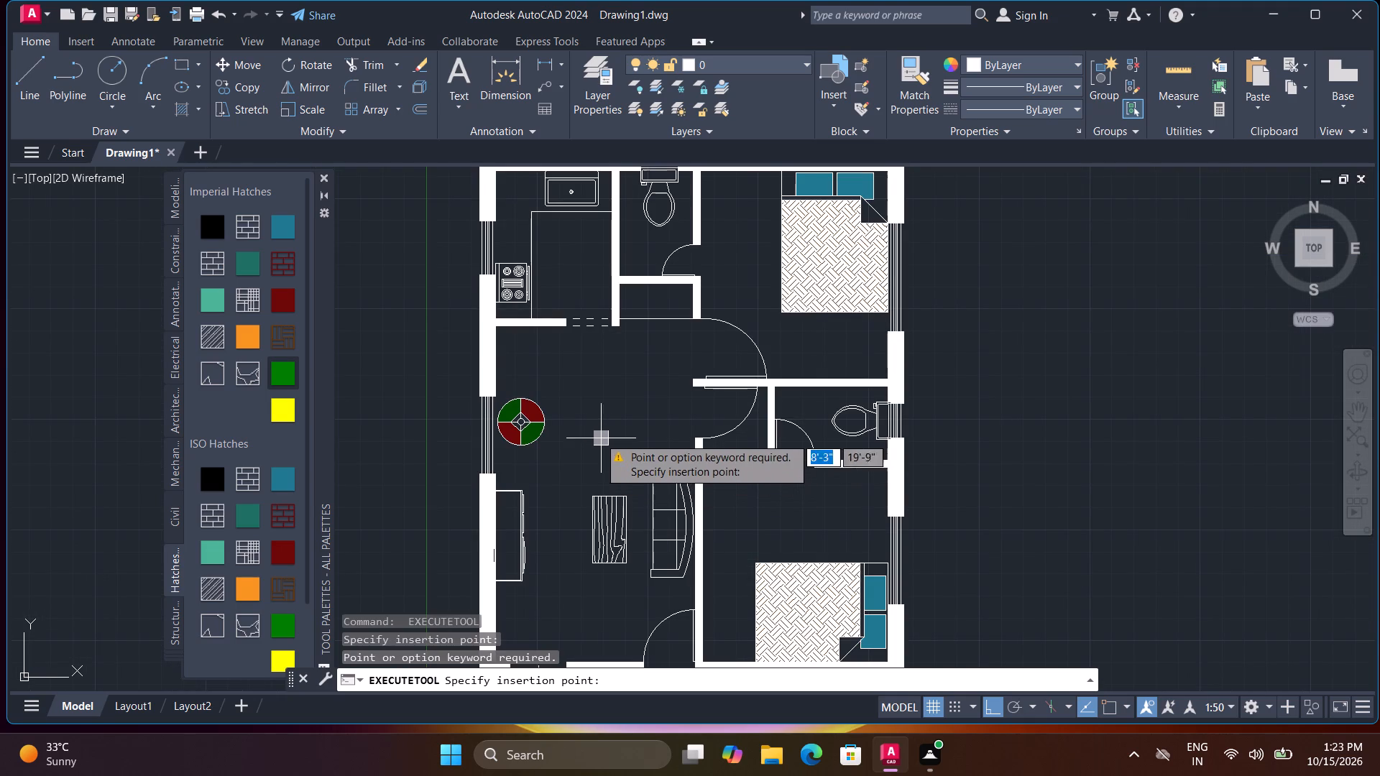
{"action": "key", "text": "Escape"}
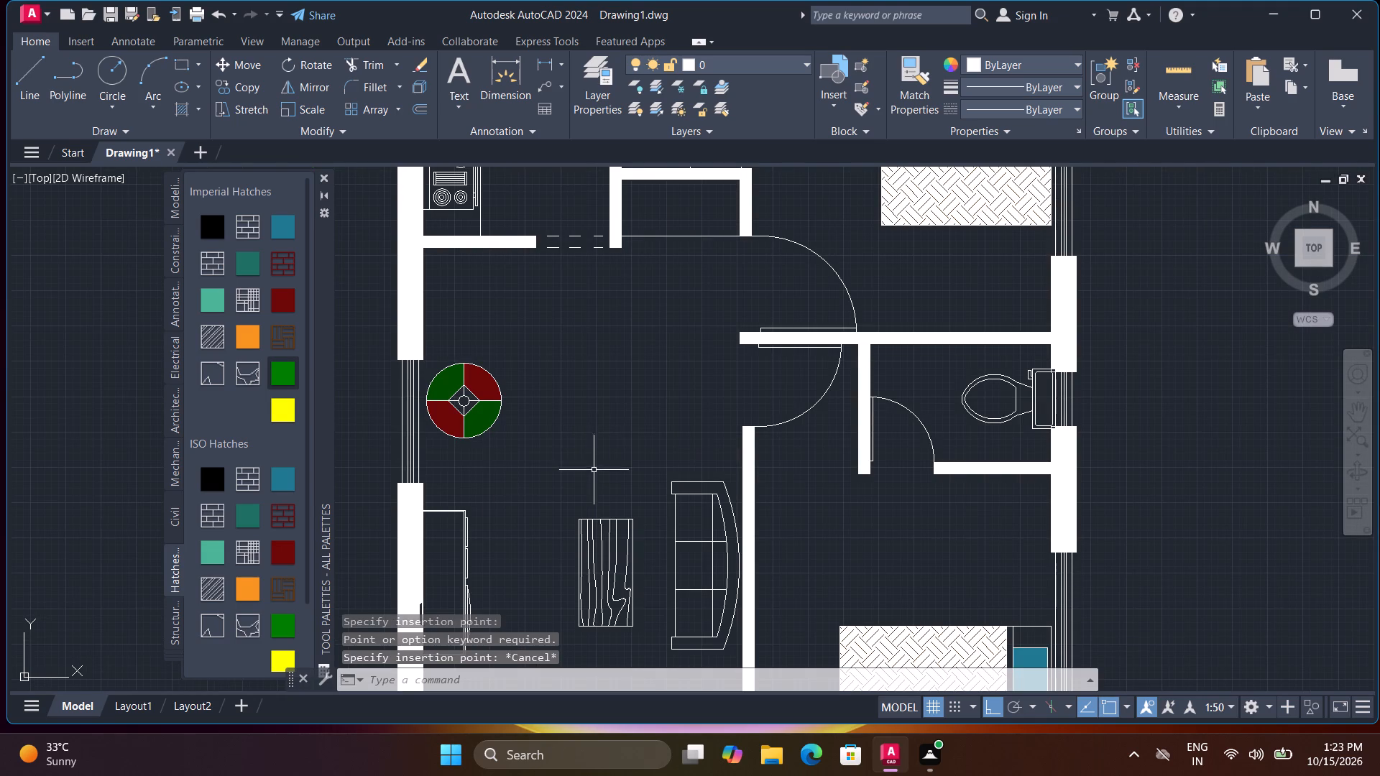
Draw a line across the door opening between the living room and the entrance lobby, along the wall's lower face.
{"action": "scroll", "coordinate": [298, 386], "scroll_direction": "down", "scroll_amount": 2}
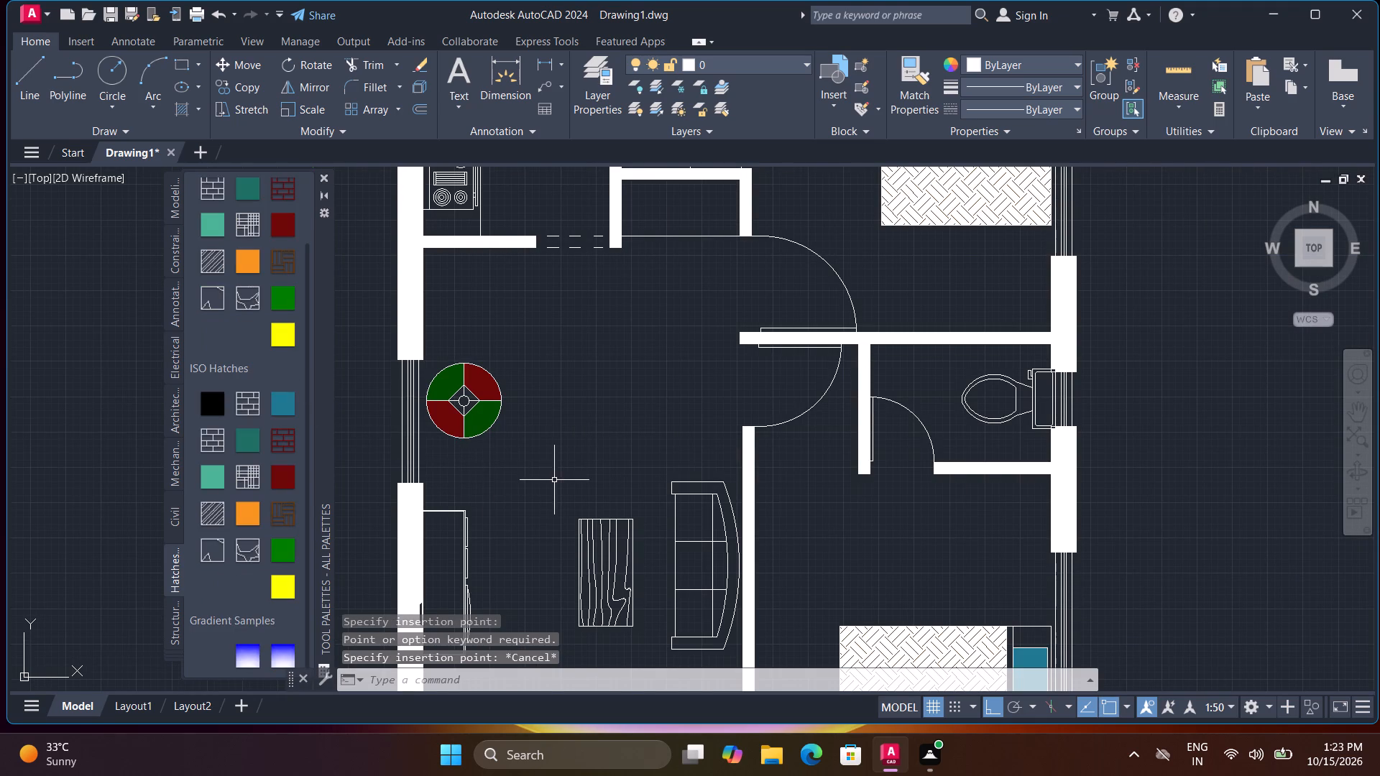
{"action": "scroll", "coordinate": [560, 479], "scroll_direction": "down", "scroll_amount": 2}
{"action": "middle_click_drag", "start_coordinate": [568, 457], "coordinate": [519, 346]}
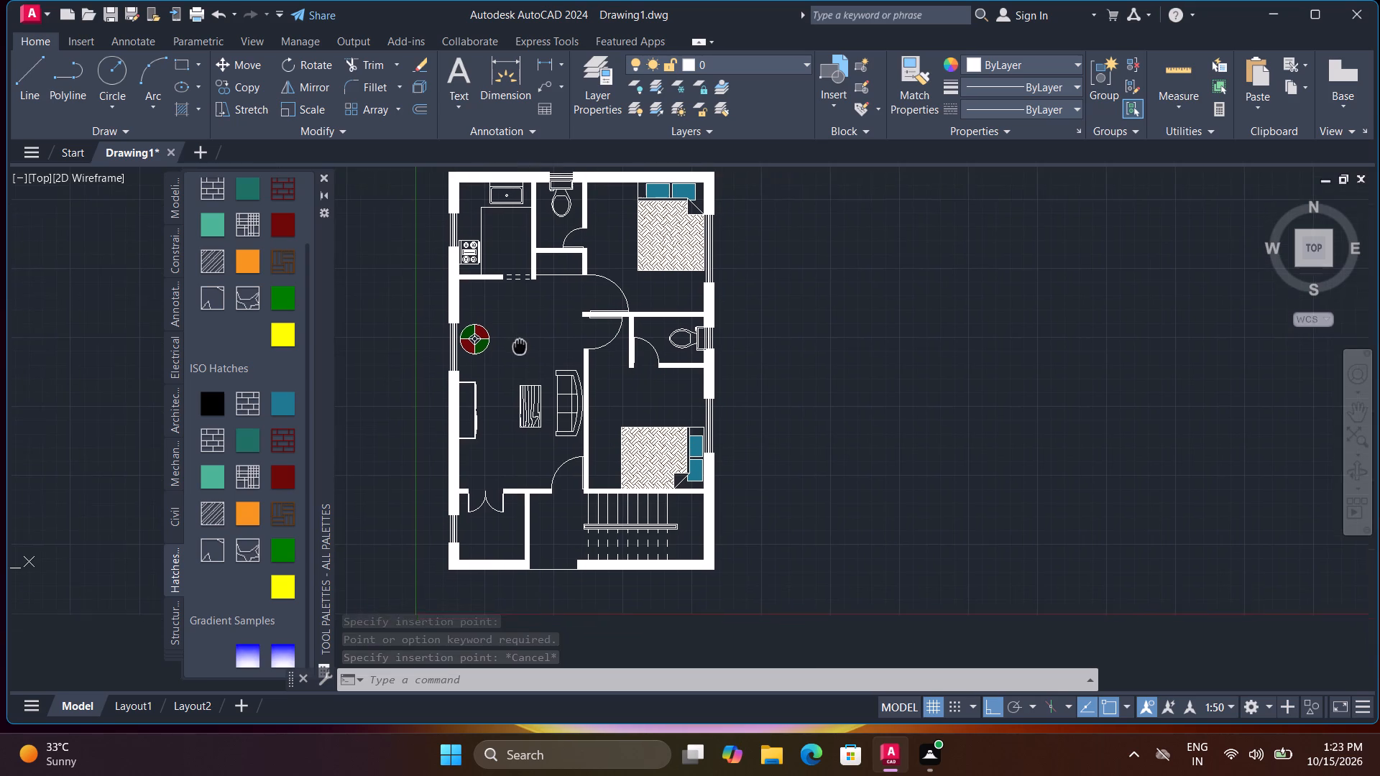
{"action": "middle_click_drag", "start_coordinate": [519, 346], "coordinate": [517, 343]}
{"action": "scroll", "coordinate": [597, 535], "scroll_direction": "up", "scroll_amount": 2}
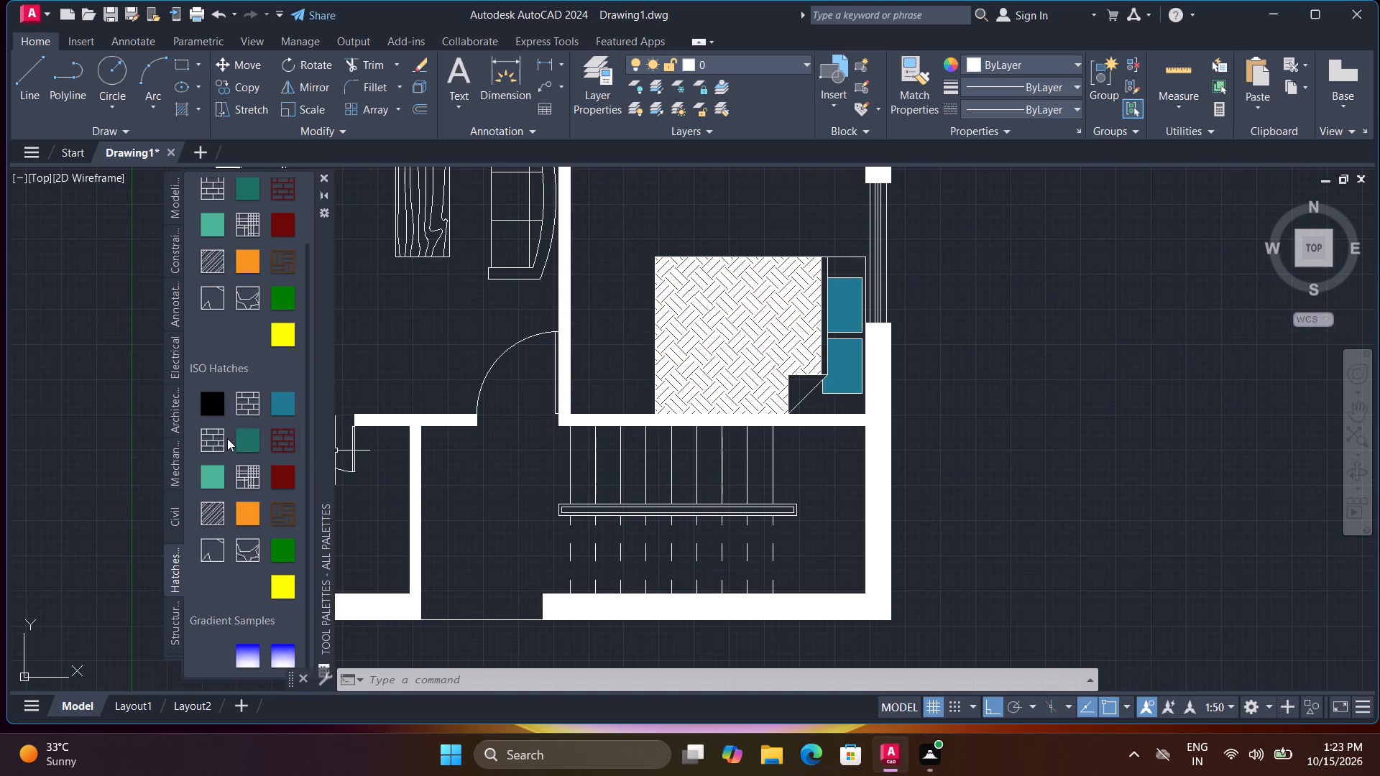
{"action": "left_click", "coordinate": [218, 517]}
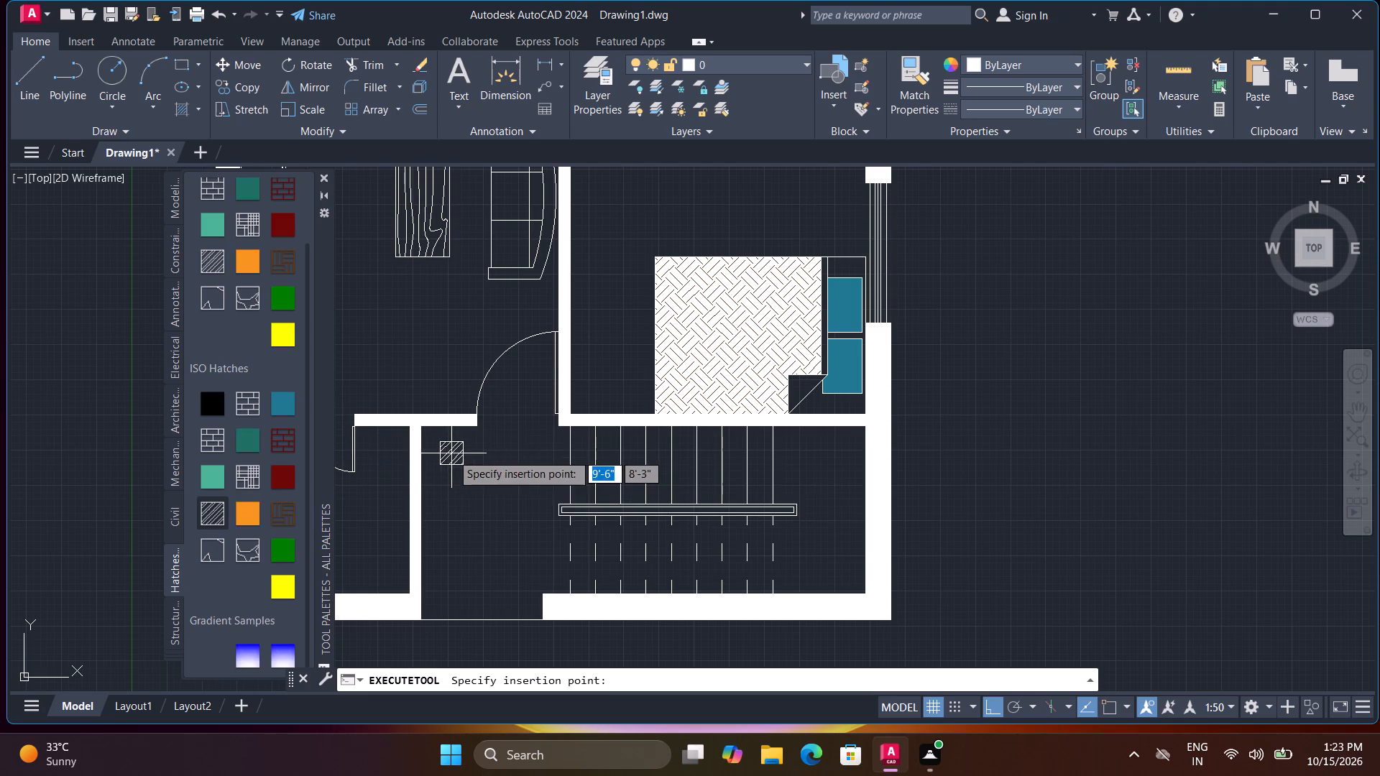
{"action": "key", "text": "Escape"}
{"action": "type", "text": "l"}
{"action": "key", "text": "space"}
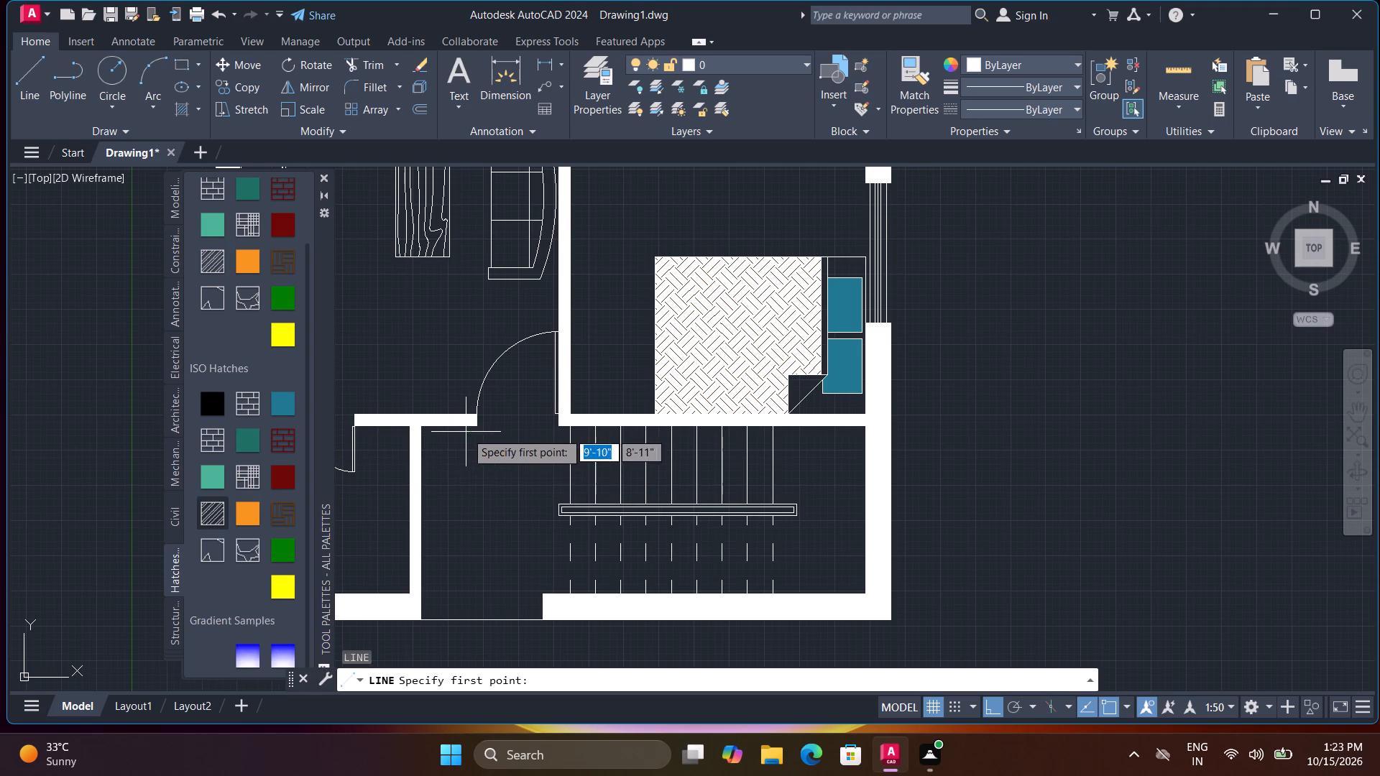
{"action": "left_click", "coordinate": [475, 423]}
{"action": "left_click", "coordinate": [559, 427]}
{"action": "key", "text": "space"}
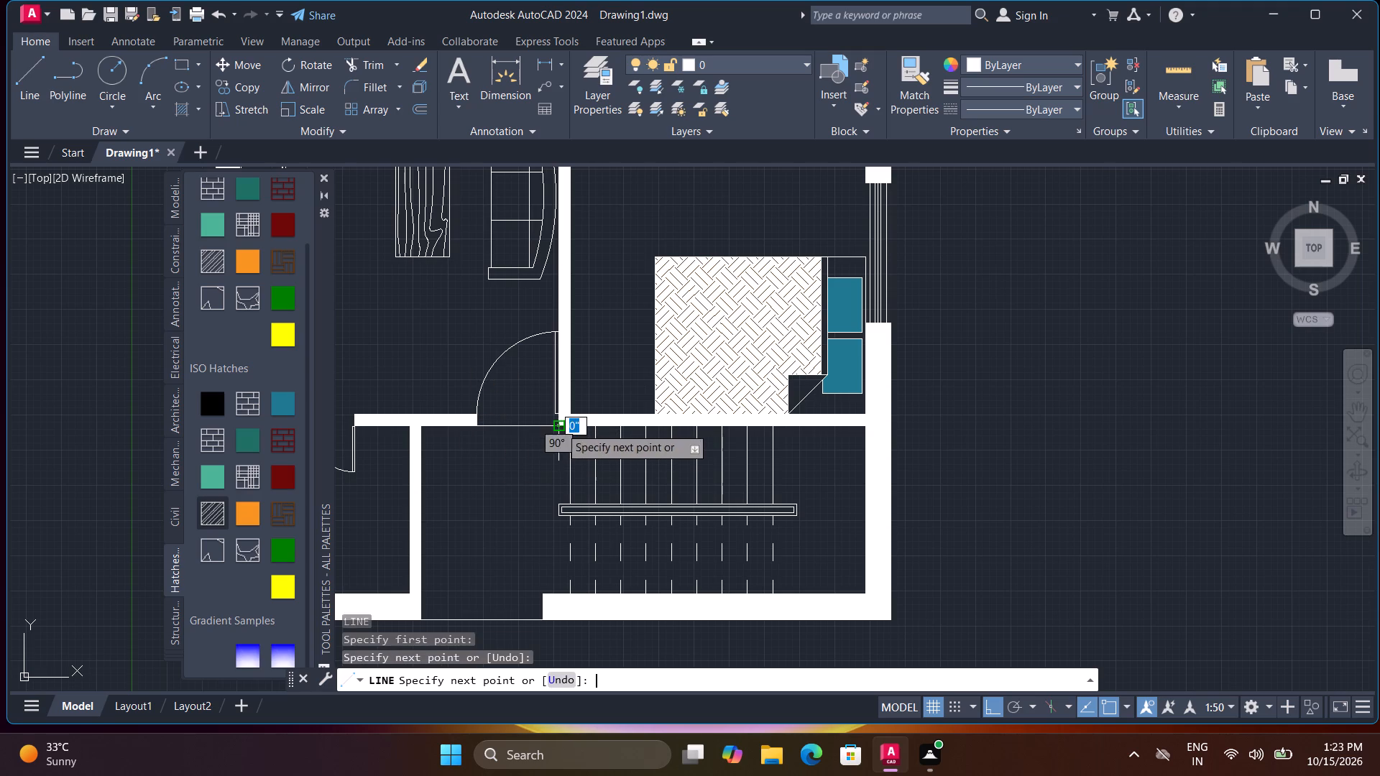
Draw a vertical line from the stair railing at the first tread down past the outer wall, separating the lobby from the stairs.
{"action": "key", "text": "space"}
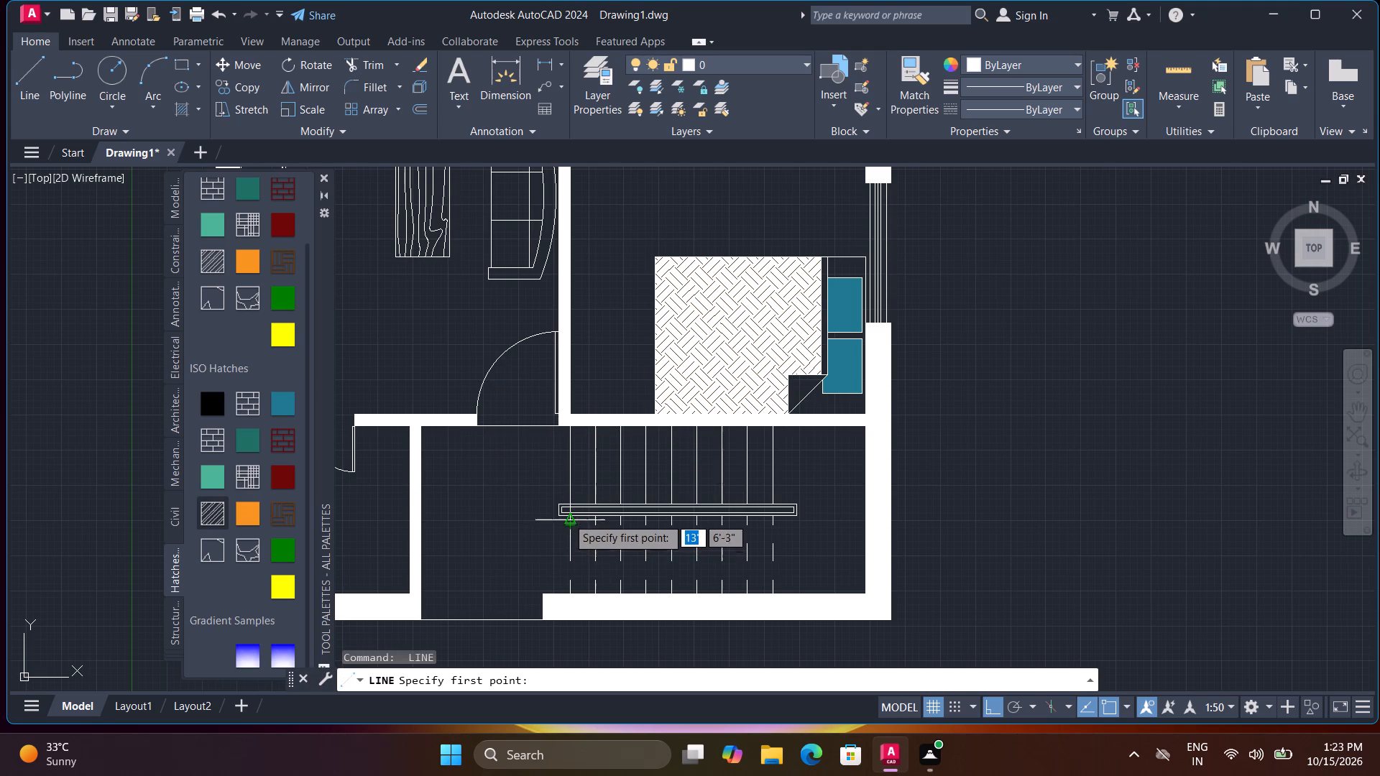
{"action": "left_click", "coordinate": [568, 515]}
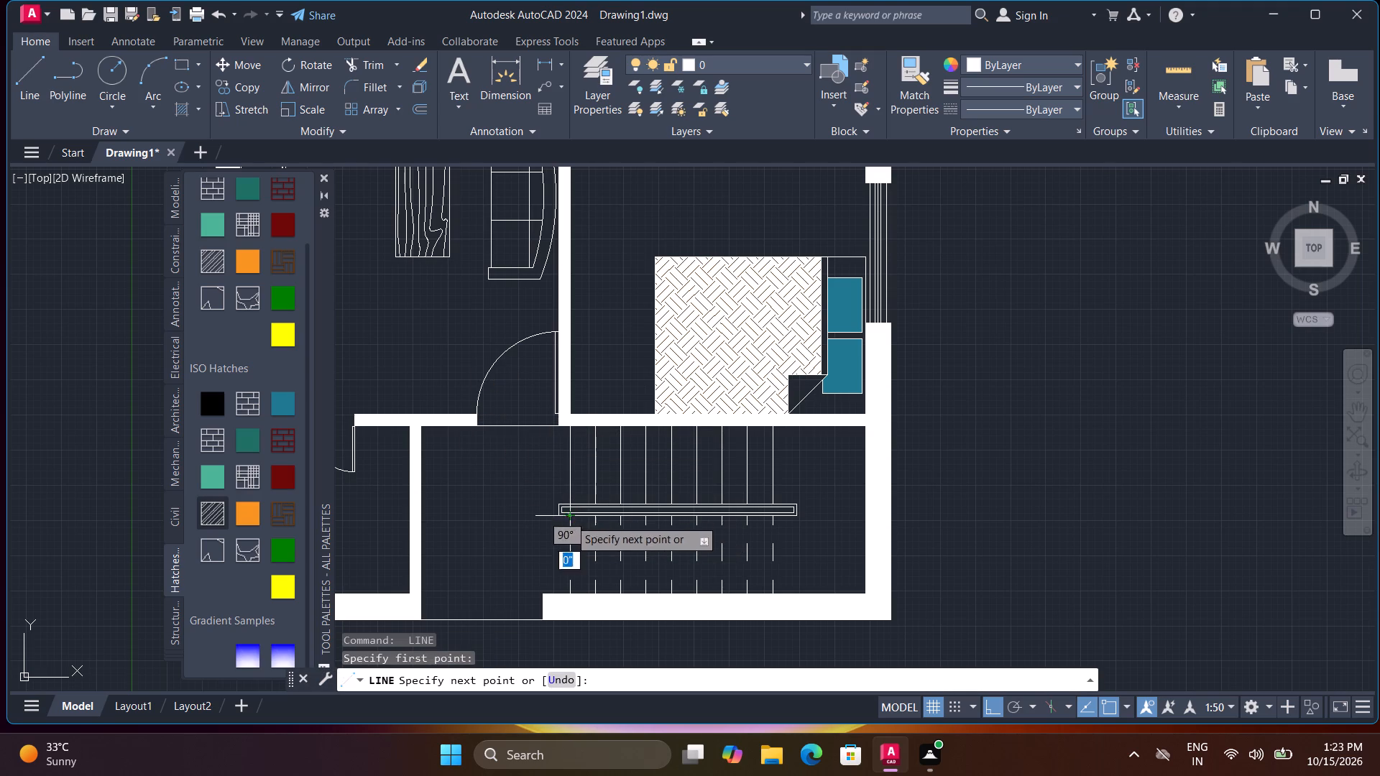
{"action": "left_click", "coordinate": [570, 647]}
{"action": "key", "text": "space"}
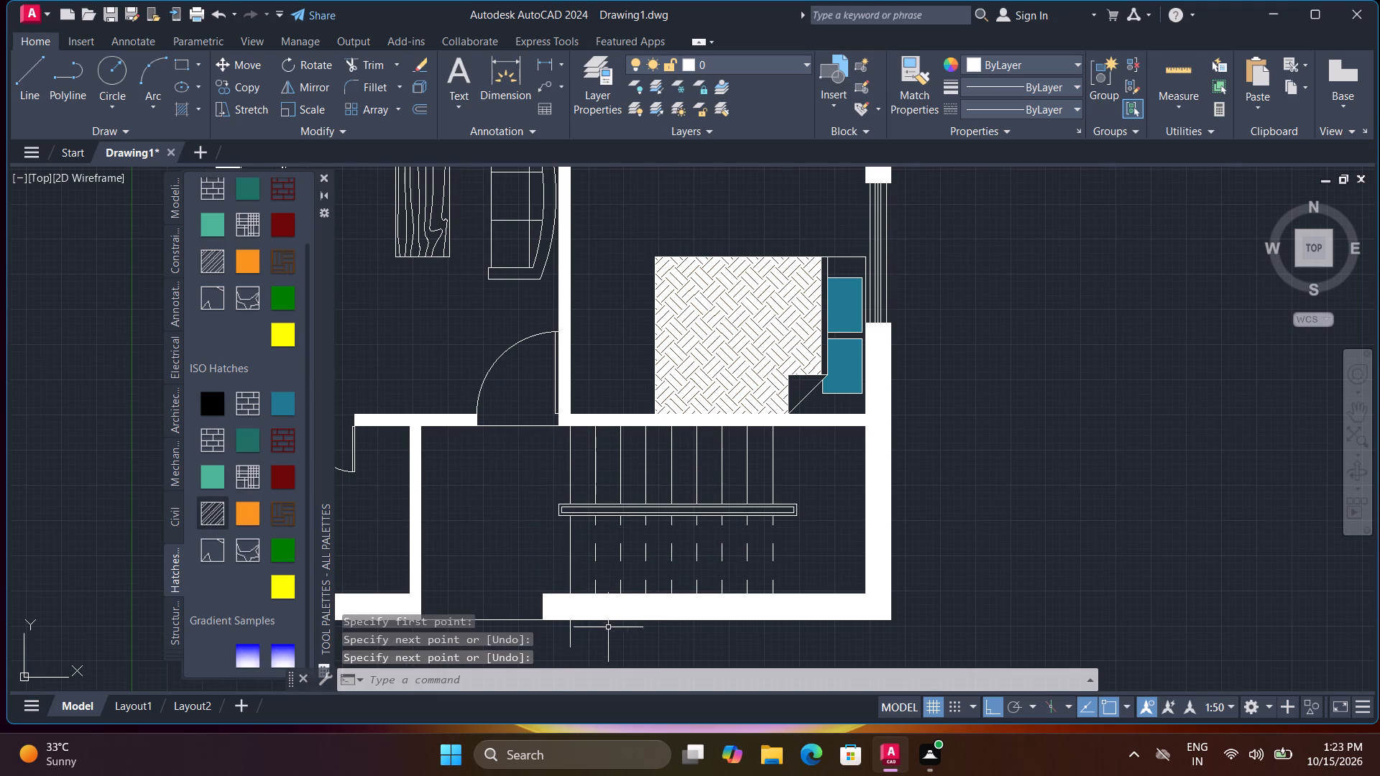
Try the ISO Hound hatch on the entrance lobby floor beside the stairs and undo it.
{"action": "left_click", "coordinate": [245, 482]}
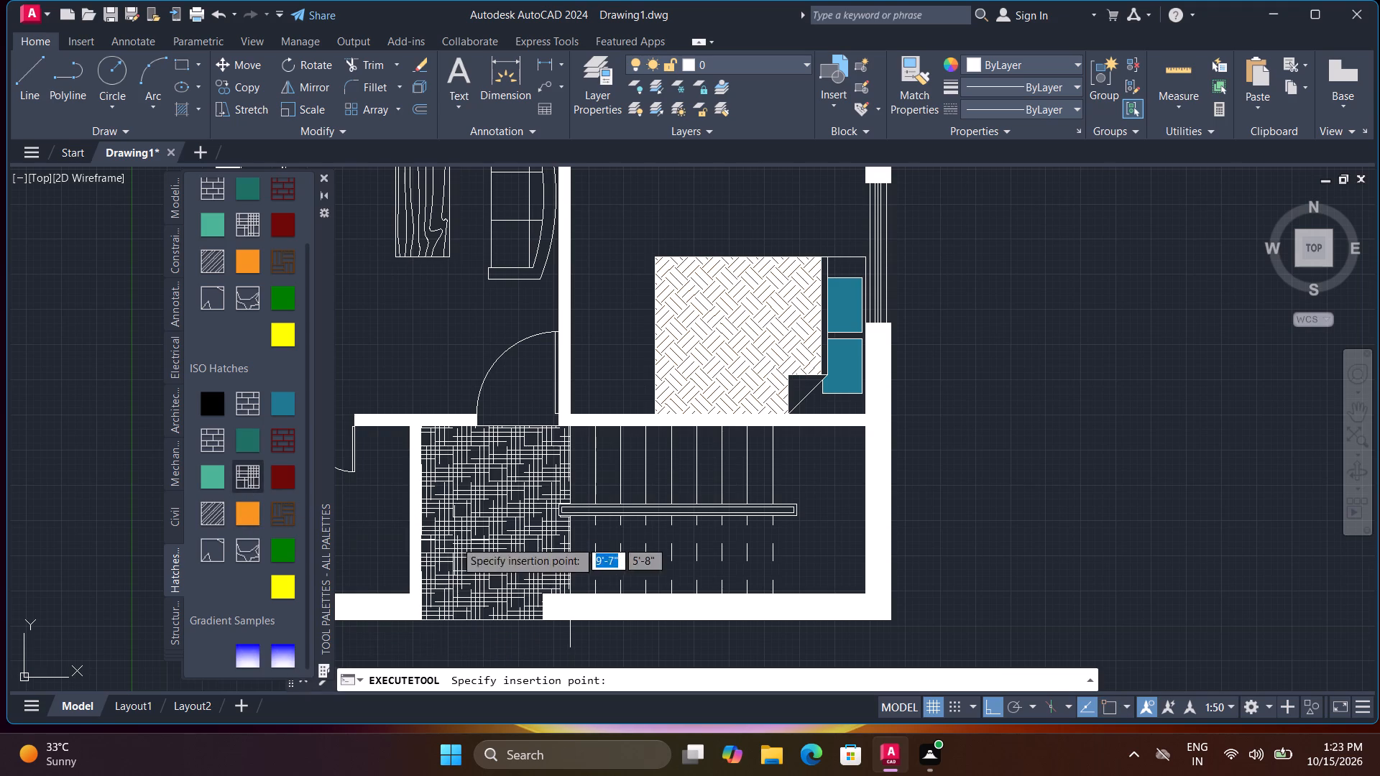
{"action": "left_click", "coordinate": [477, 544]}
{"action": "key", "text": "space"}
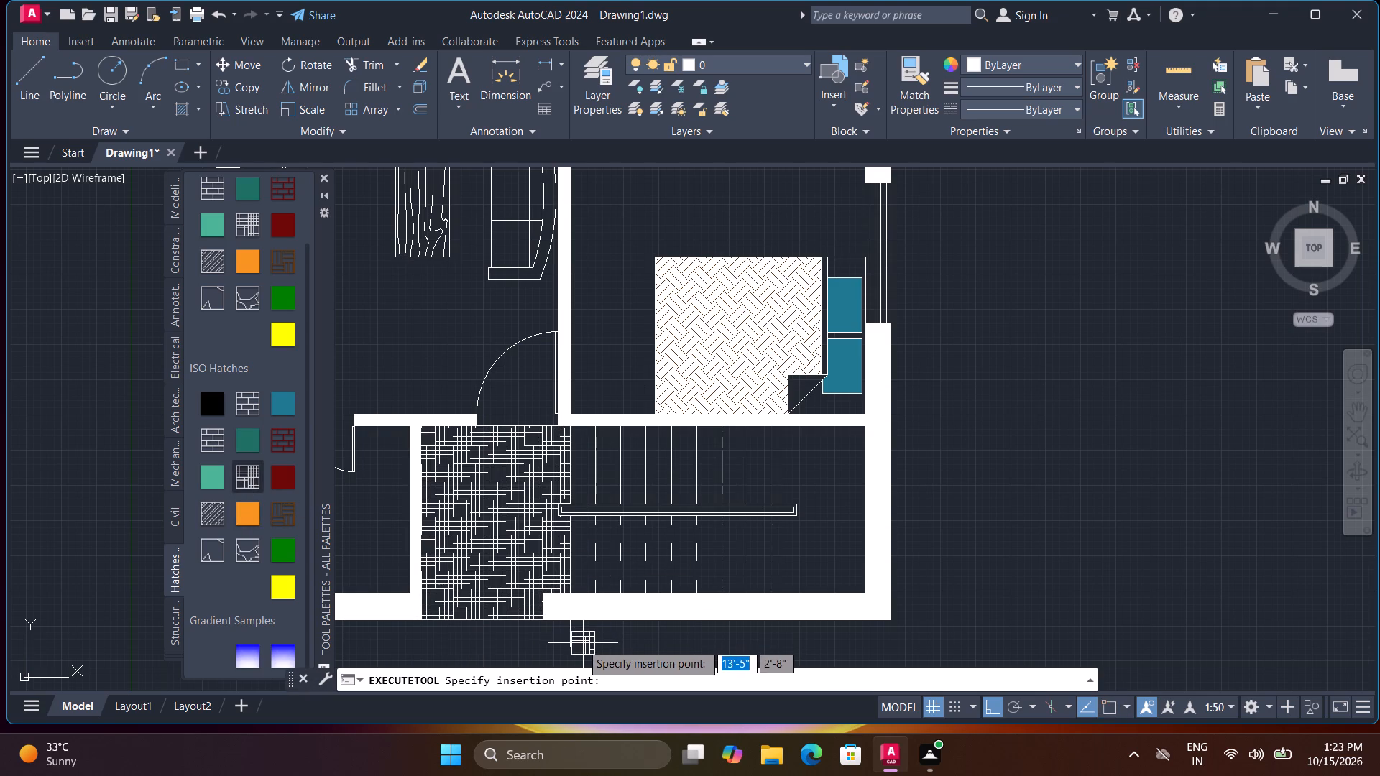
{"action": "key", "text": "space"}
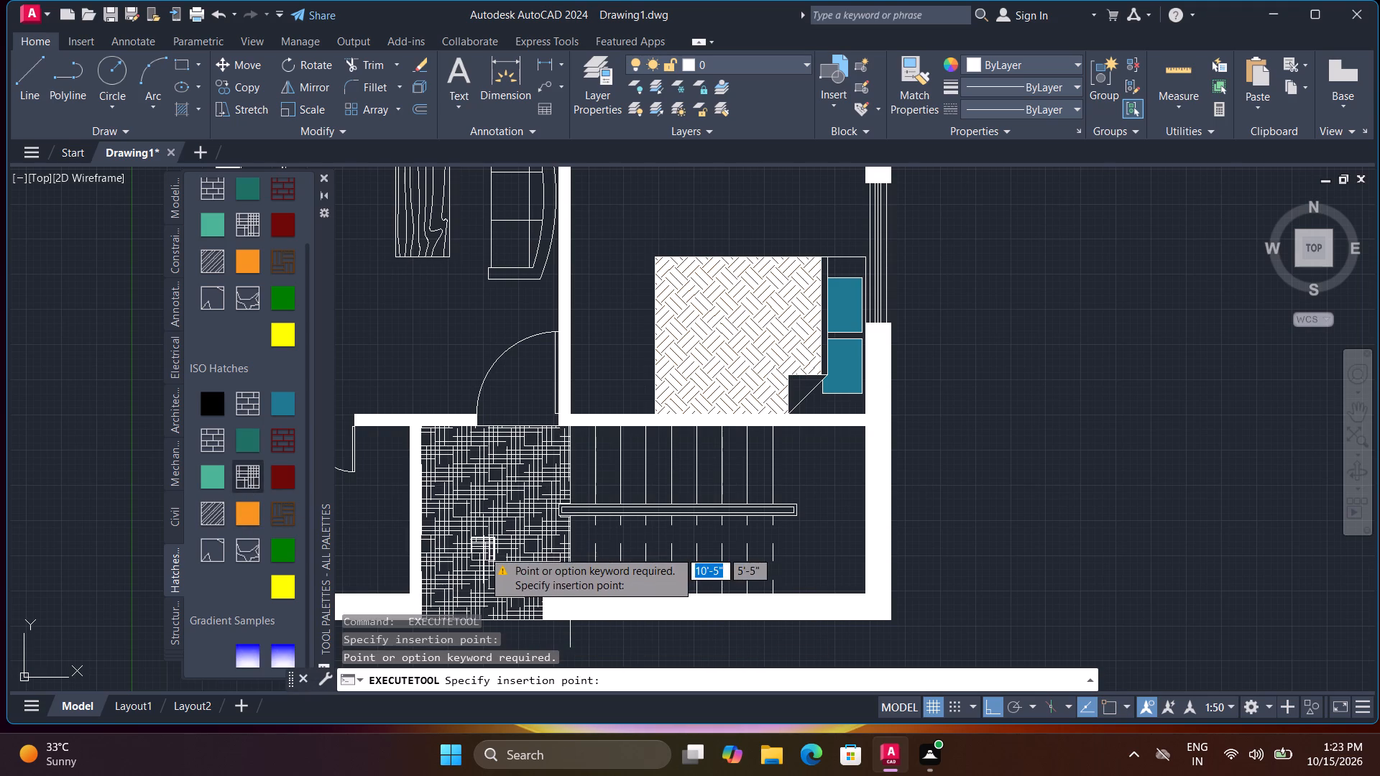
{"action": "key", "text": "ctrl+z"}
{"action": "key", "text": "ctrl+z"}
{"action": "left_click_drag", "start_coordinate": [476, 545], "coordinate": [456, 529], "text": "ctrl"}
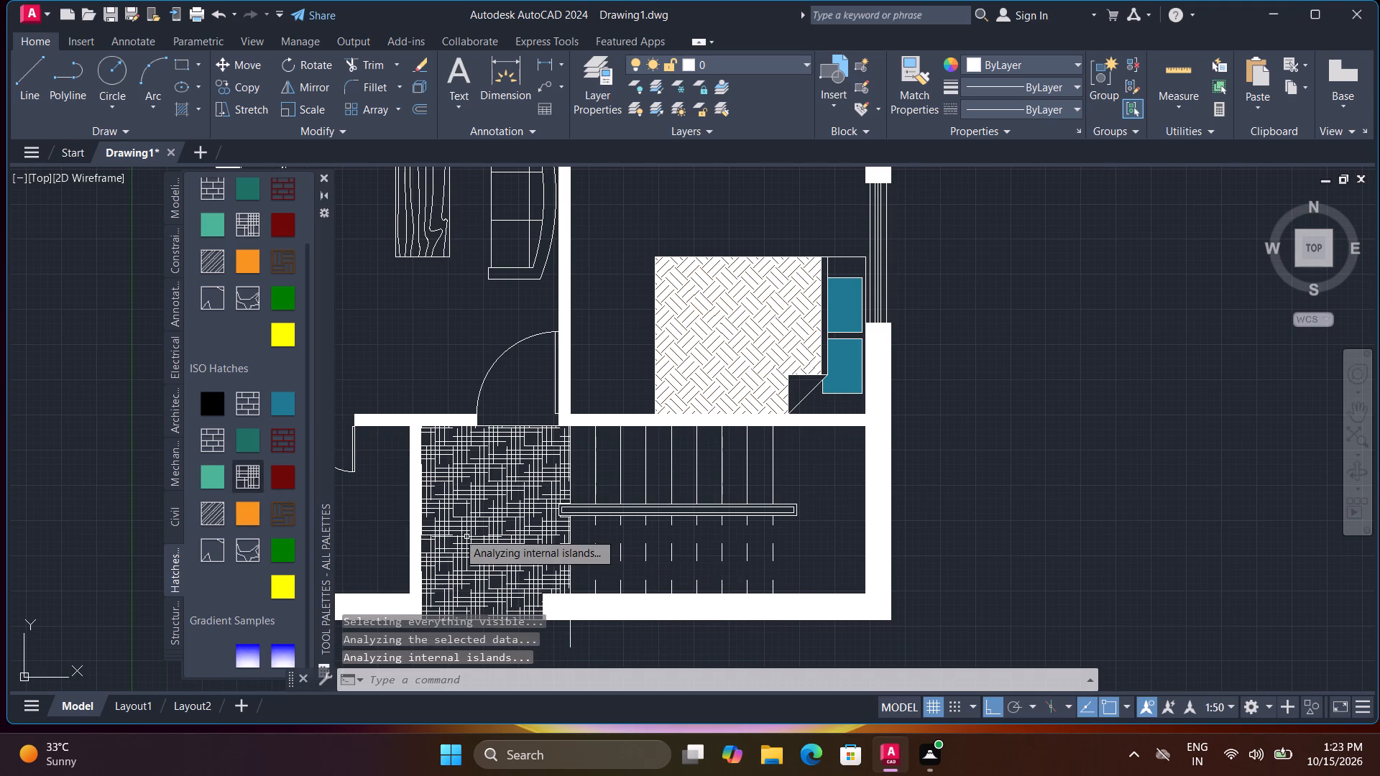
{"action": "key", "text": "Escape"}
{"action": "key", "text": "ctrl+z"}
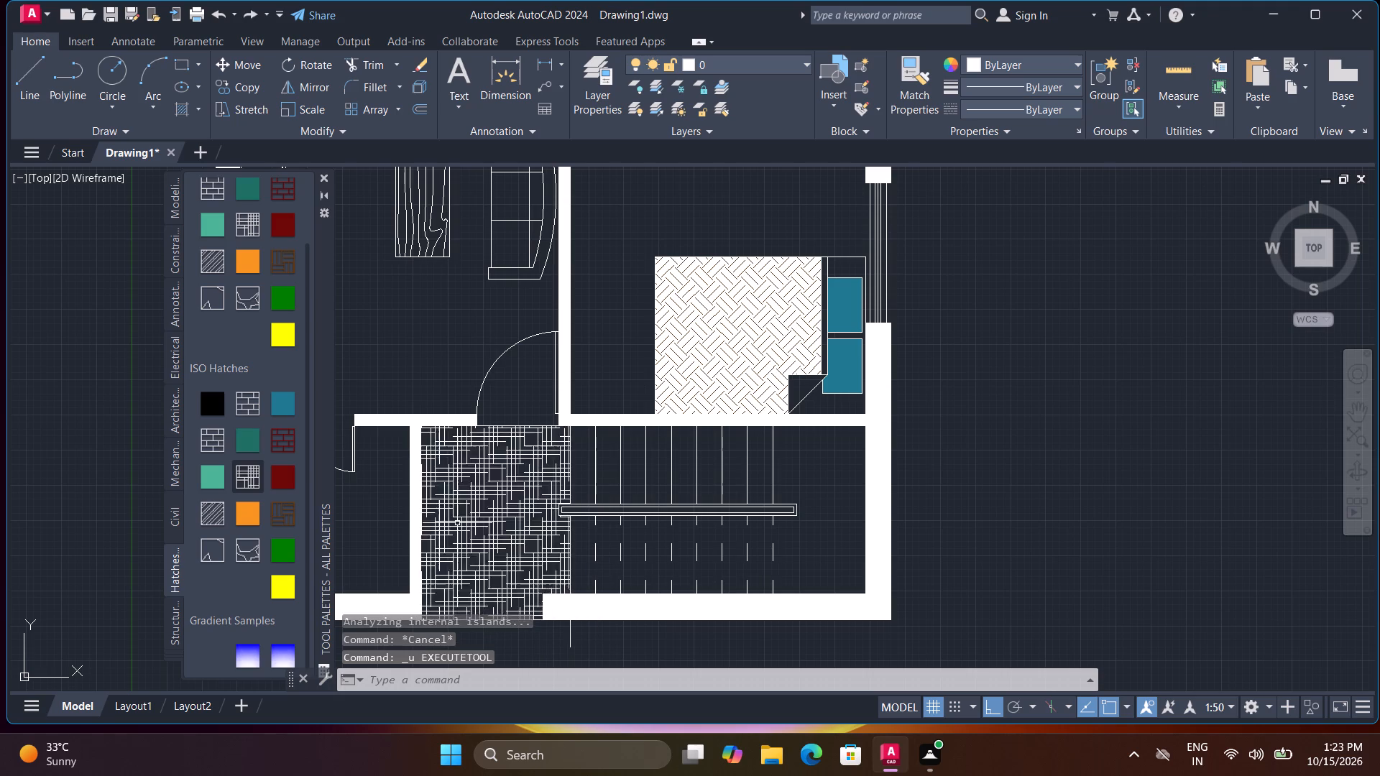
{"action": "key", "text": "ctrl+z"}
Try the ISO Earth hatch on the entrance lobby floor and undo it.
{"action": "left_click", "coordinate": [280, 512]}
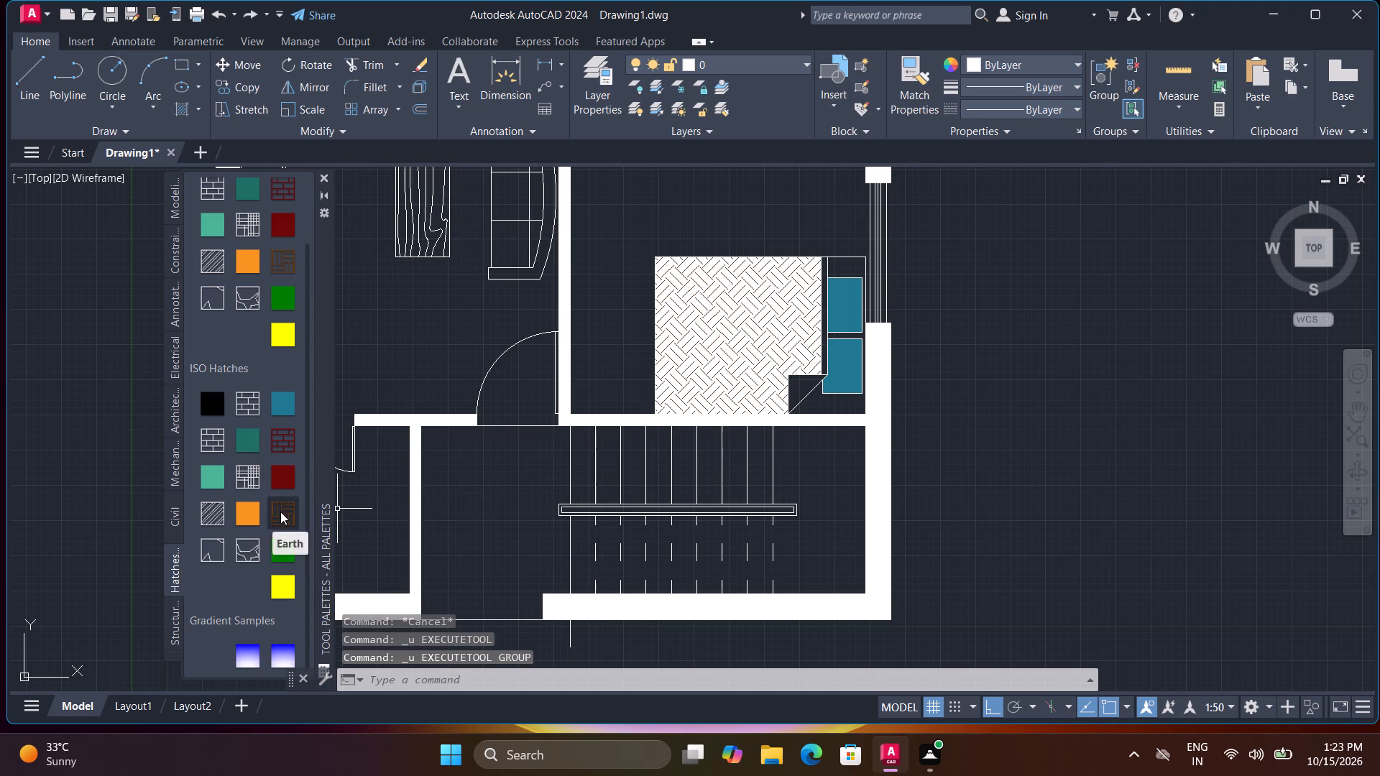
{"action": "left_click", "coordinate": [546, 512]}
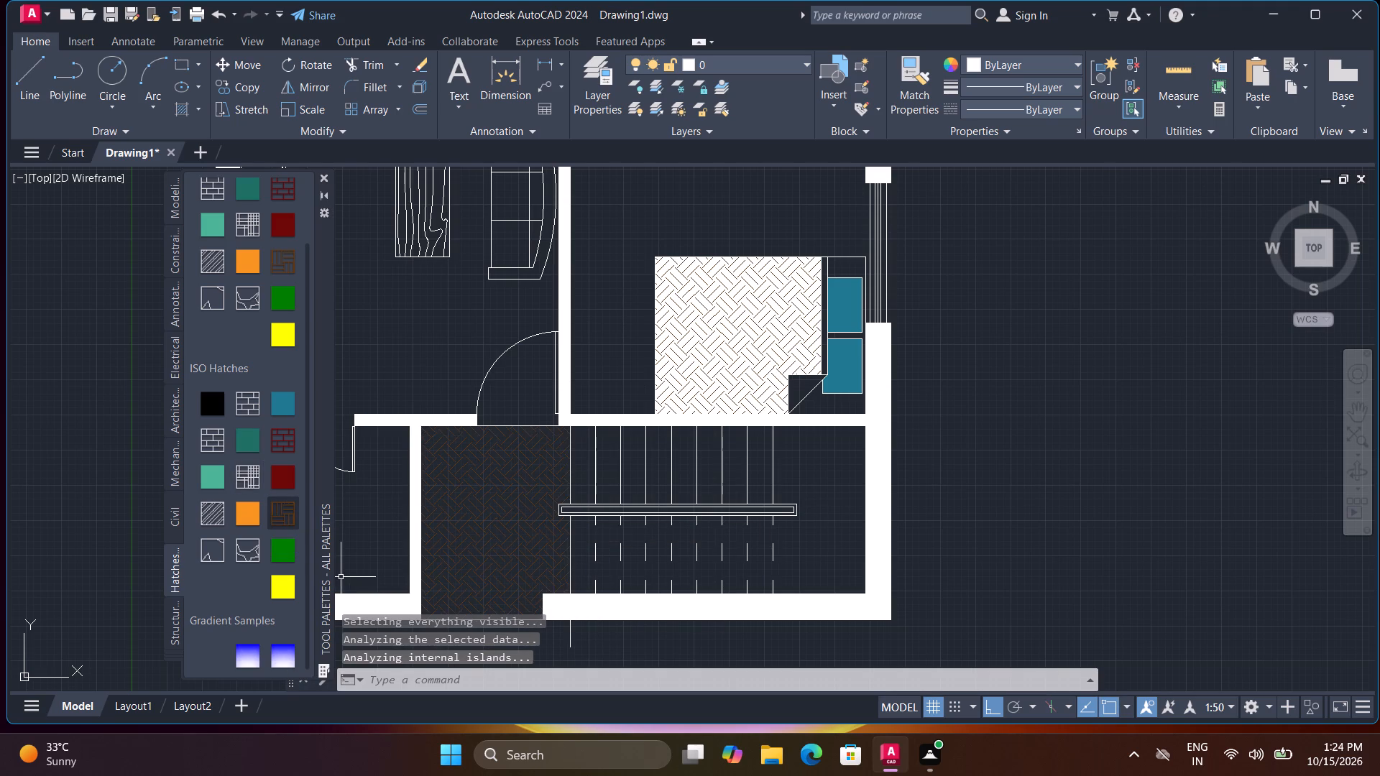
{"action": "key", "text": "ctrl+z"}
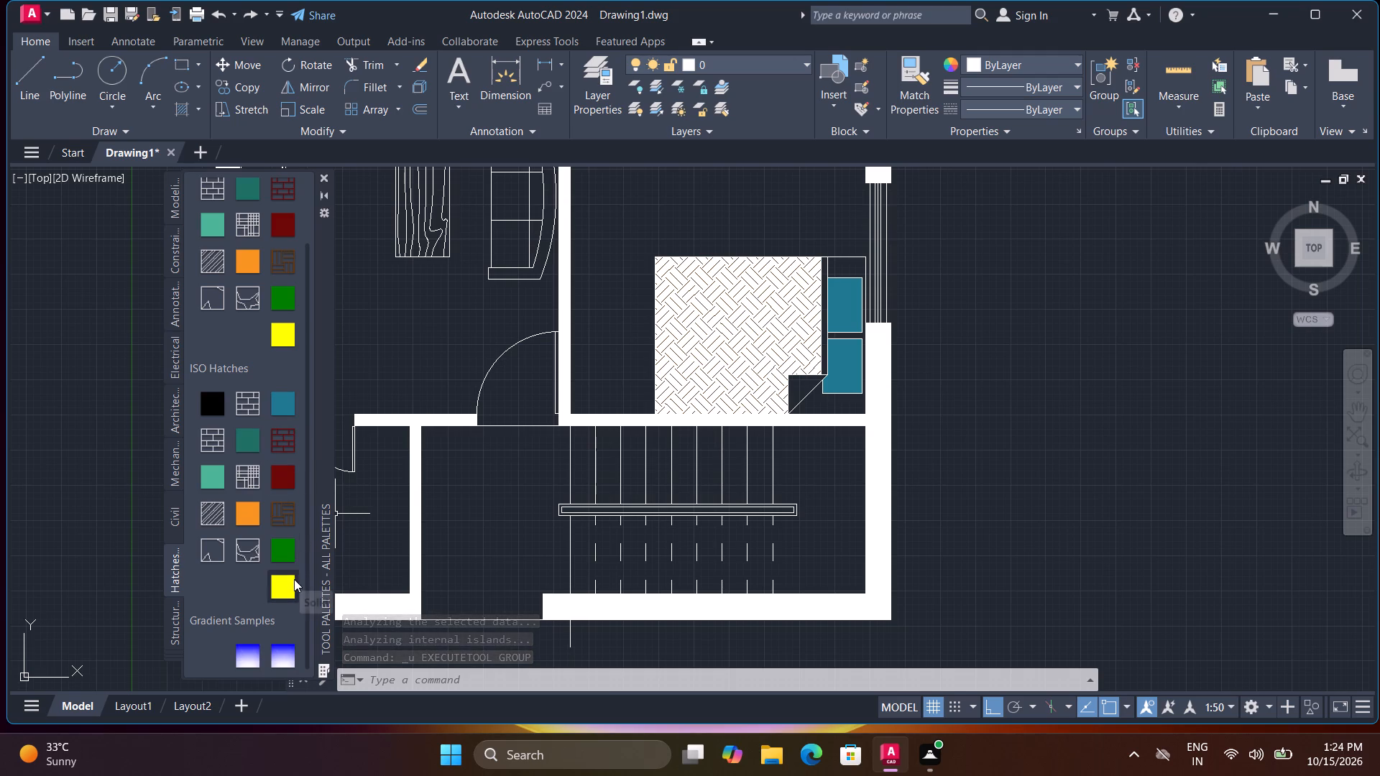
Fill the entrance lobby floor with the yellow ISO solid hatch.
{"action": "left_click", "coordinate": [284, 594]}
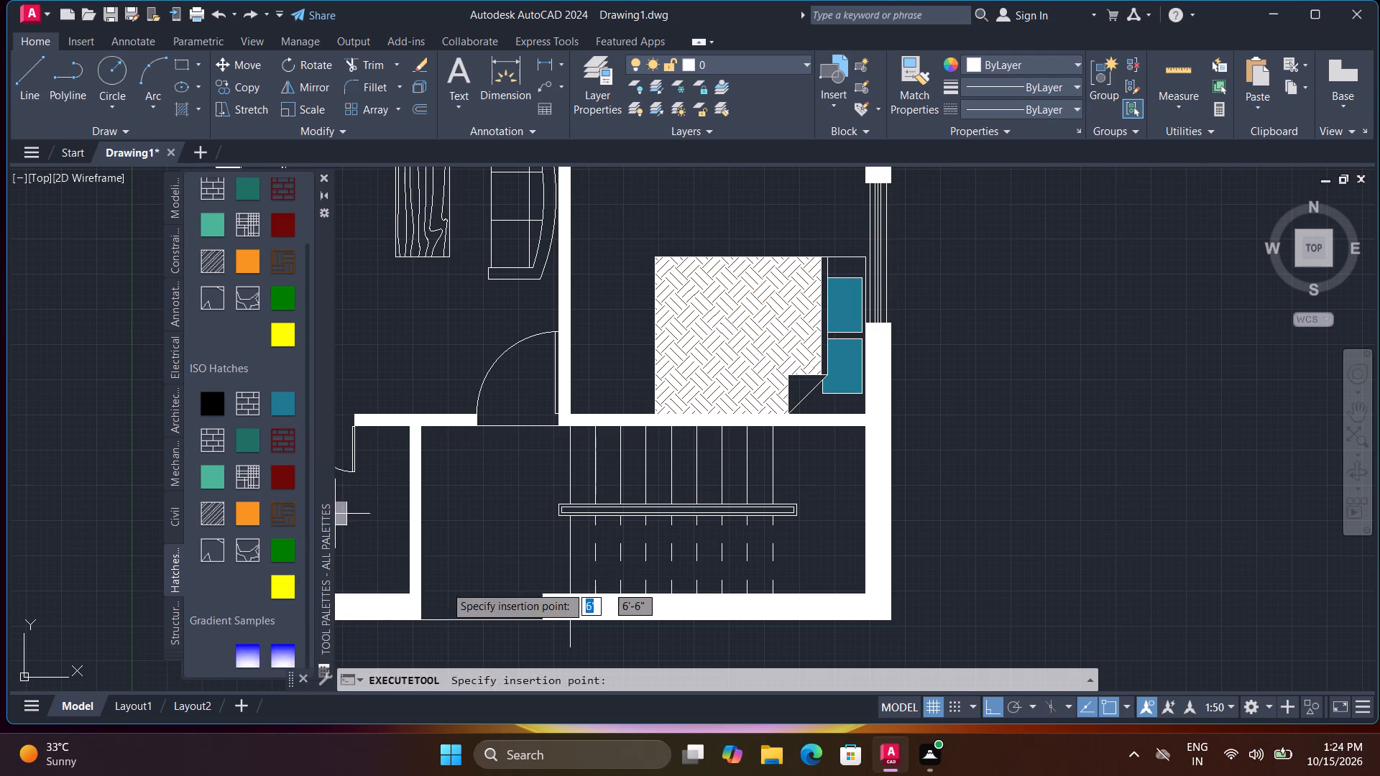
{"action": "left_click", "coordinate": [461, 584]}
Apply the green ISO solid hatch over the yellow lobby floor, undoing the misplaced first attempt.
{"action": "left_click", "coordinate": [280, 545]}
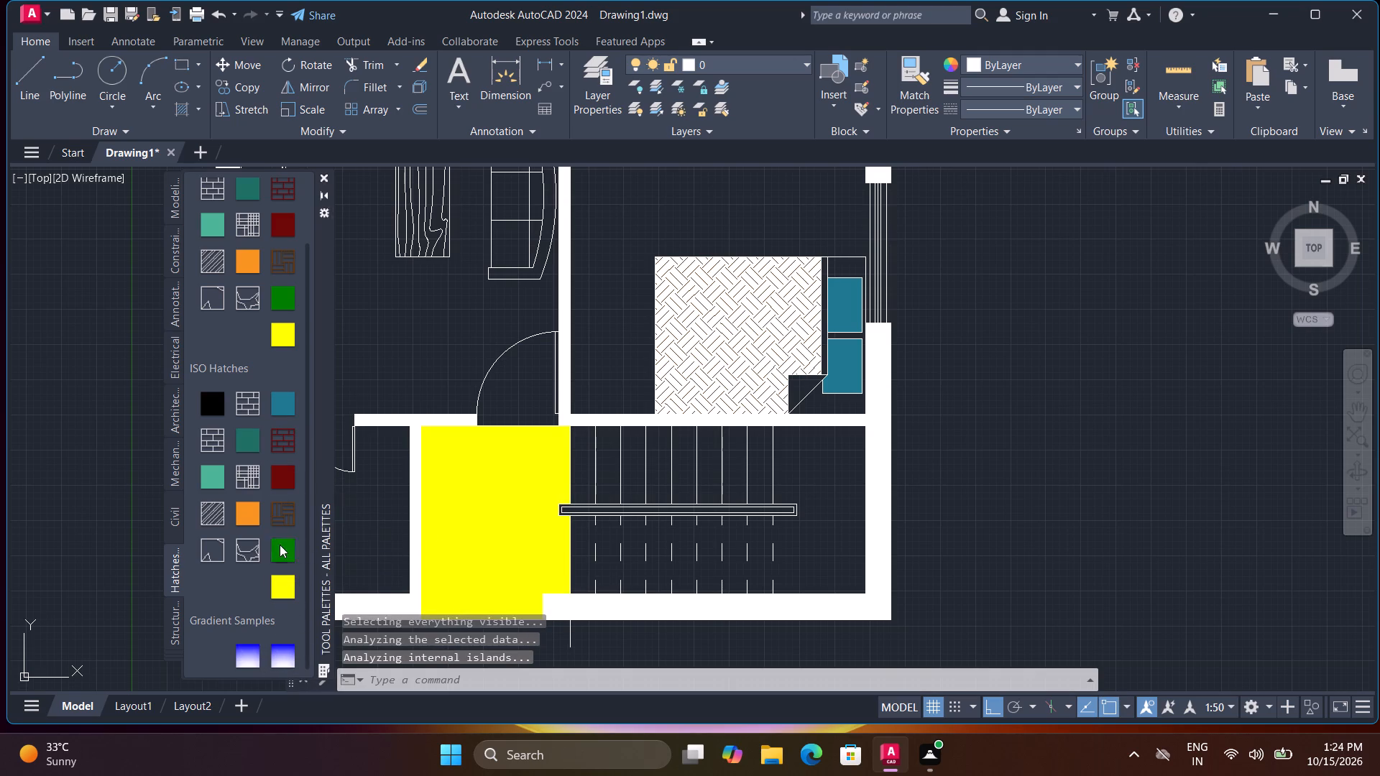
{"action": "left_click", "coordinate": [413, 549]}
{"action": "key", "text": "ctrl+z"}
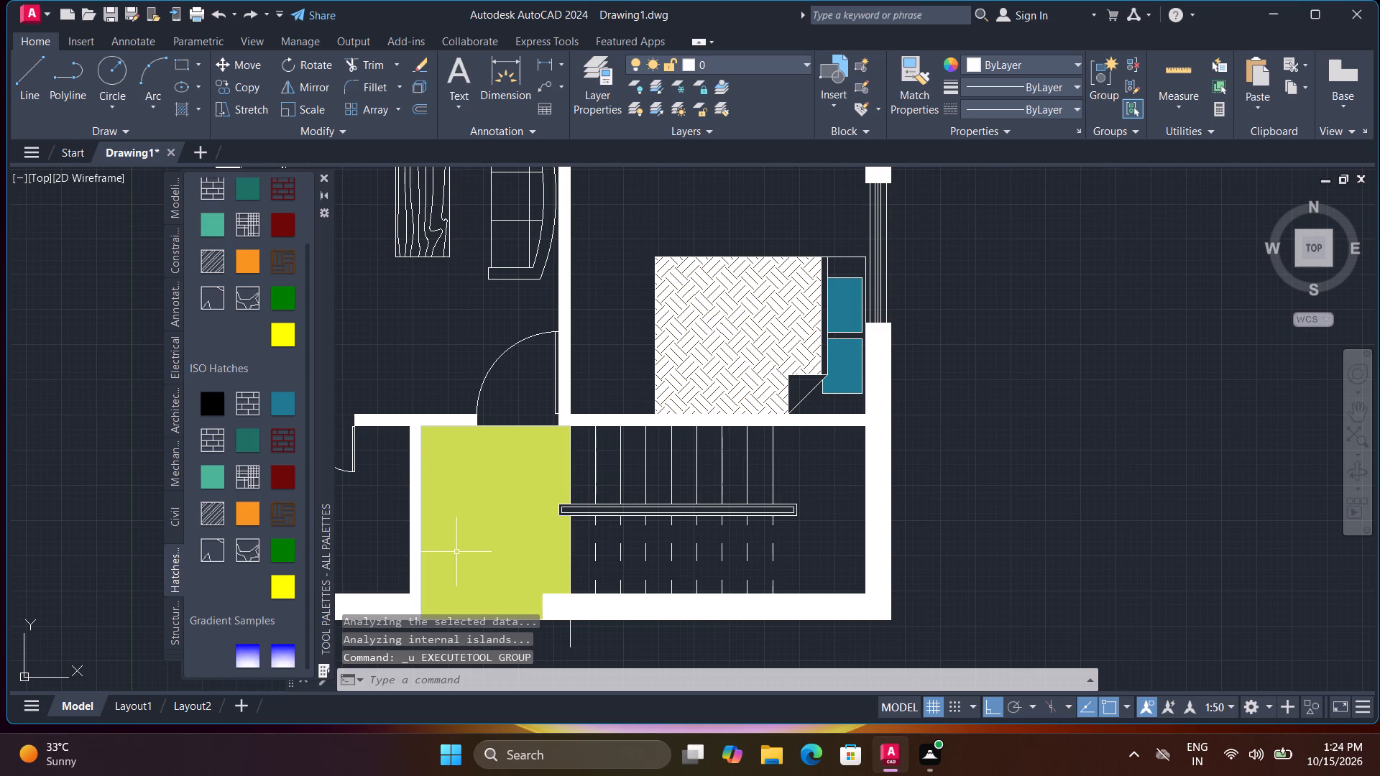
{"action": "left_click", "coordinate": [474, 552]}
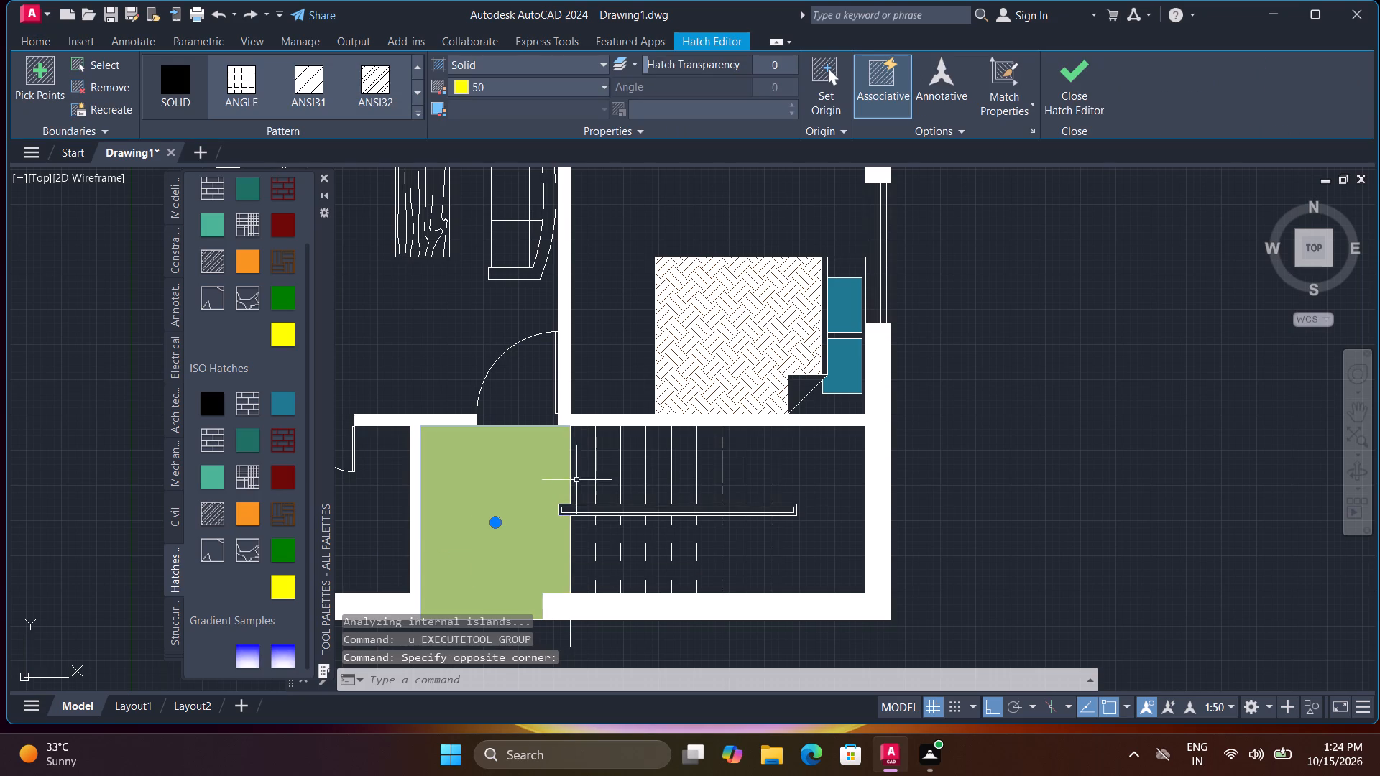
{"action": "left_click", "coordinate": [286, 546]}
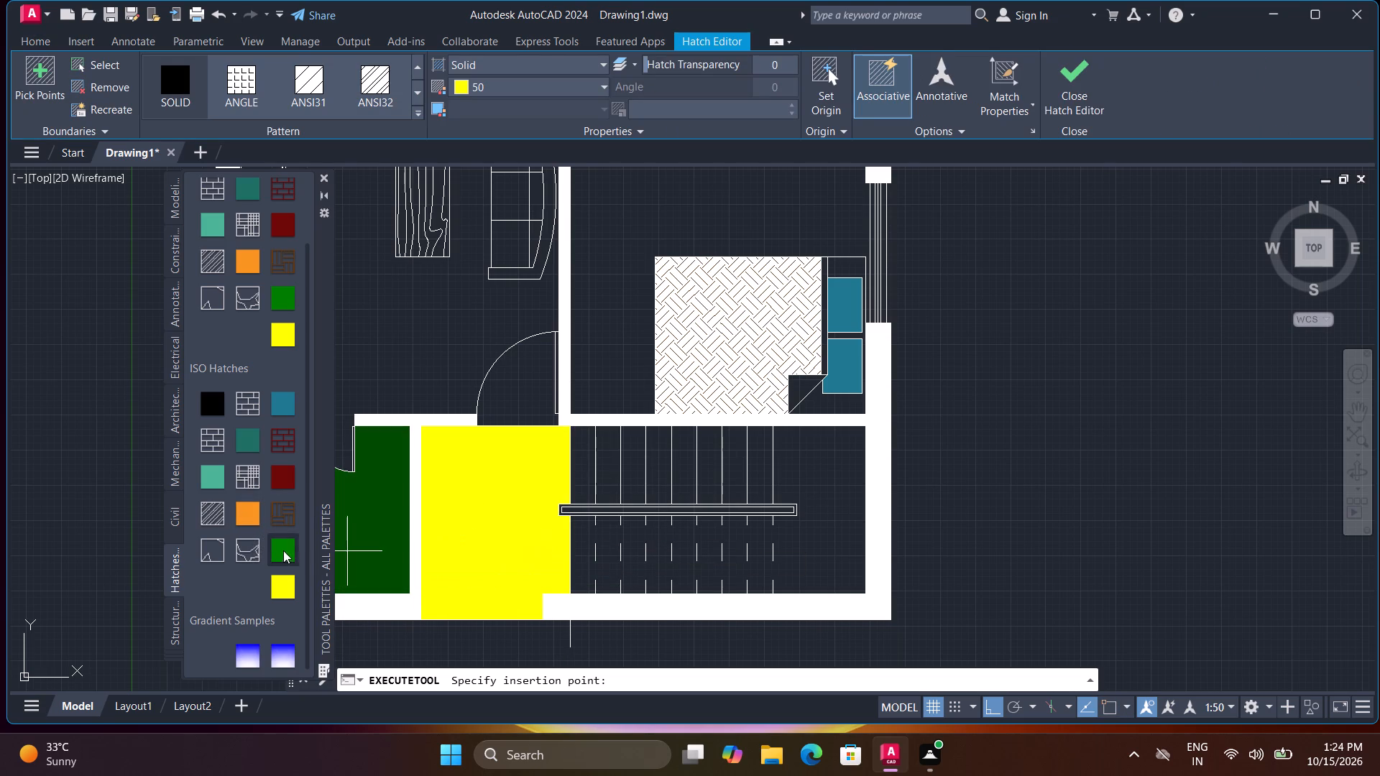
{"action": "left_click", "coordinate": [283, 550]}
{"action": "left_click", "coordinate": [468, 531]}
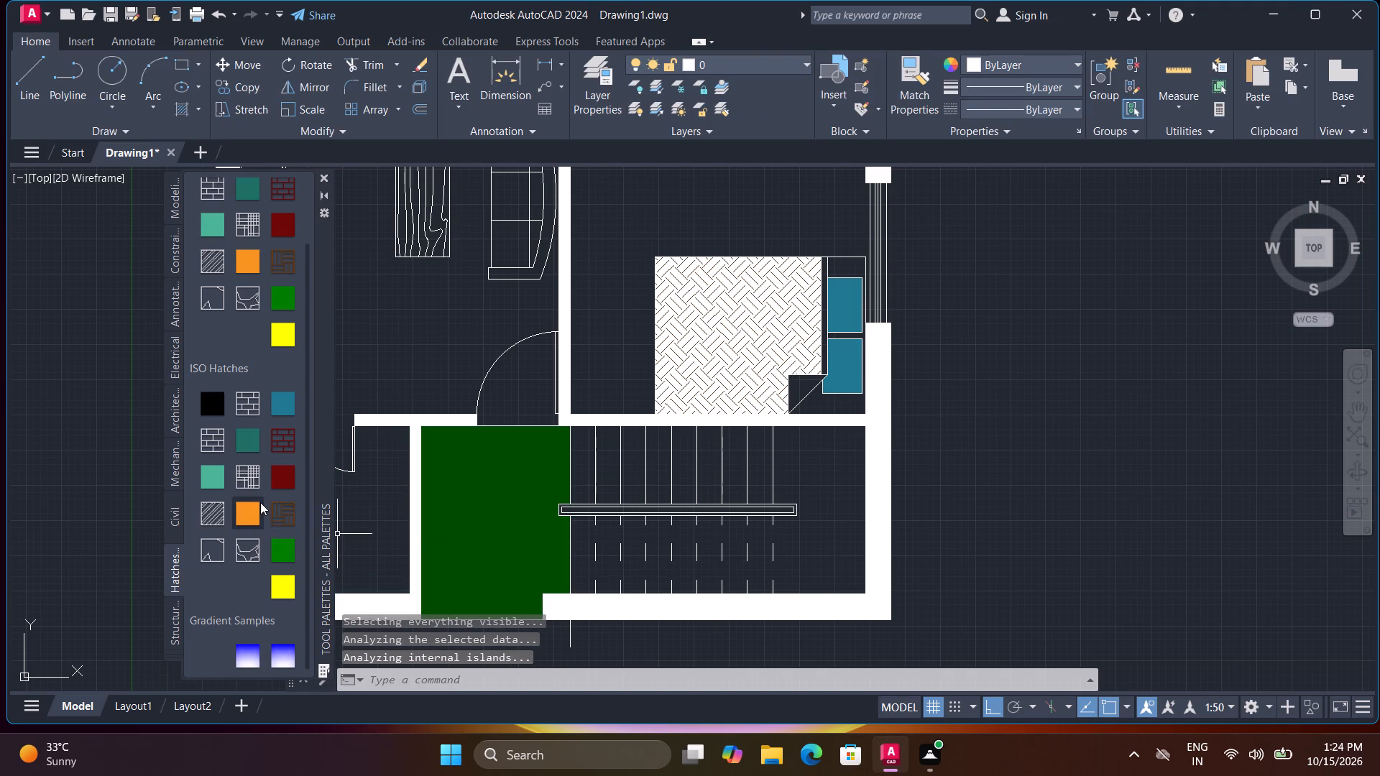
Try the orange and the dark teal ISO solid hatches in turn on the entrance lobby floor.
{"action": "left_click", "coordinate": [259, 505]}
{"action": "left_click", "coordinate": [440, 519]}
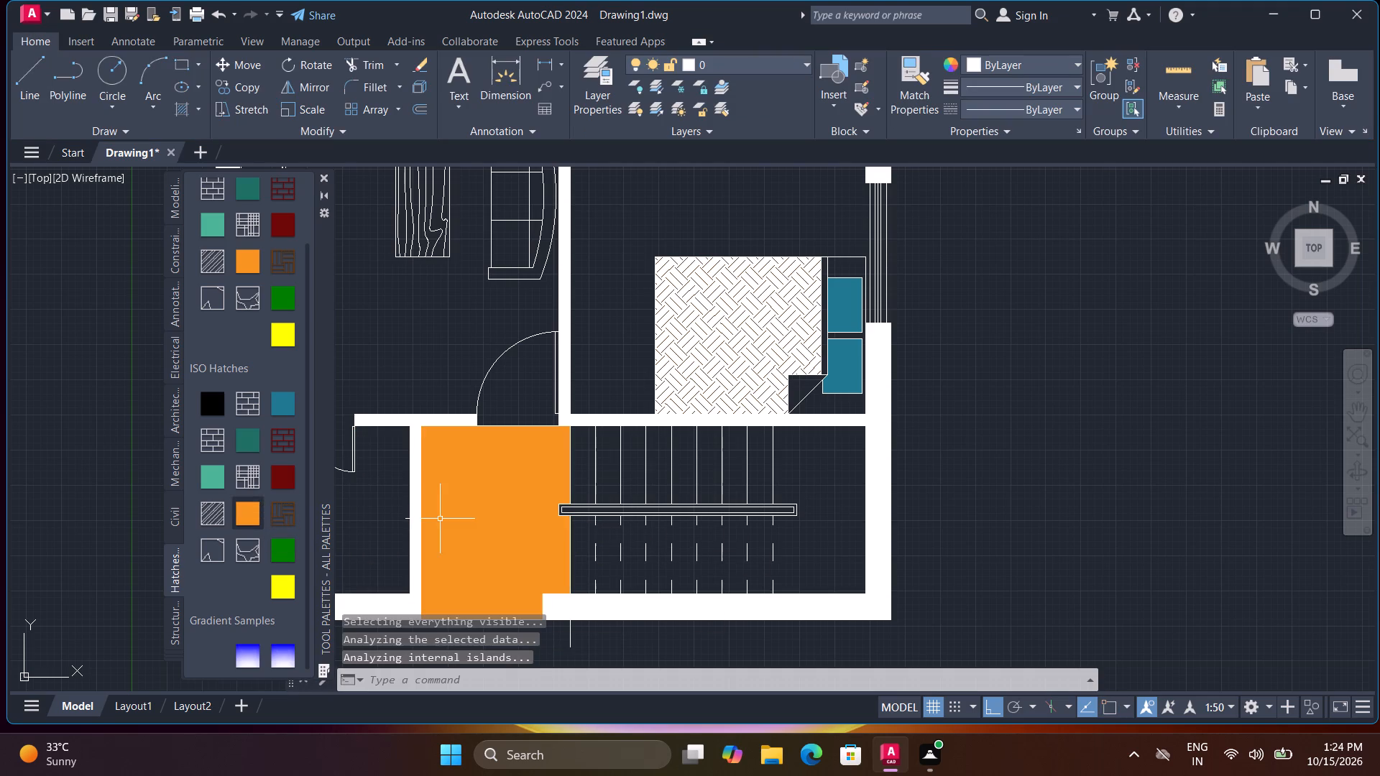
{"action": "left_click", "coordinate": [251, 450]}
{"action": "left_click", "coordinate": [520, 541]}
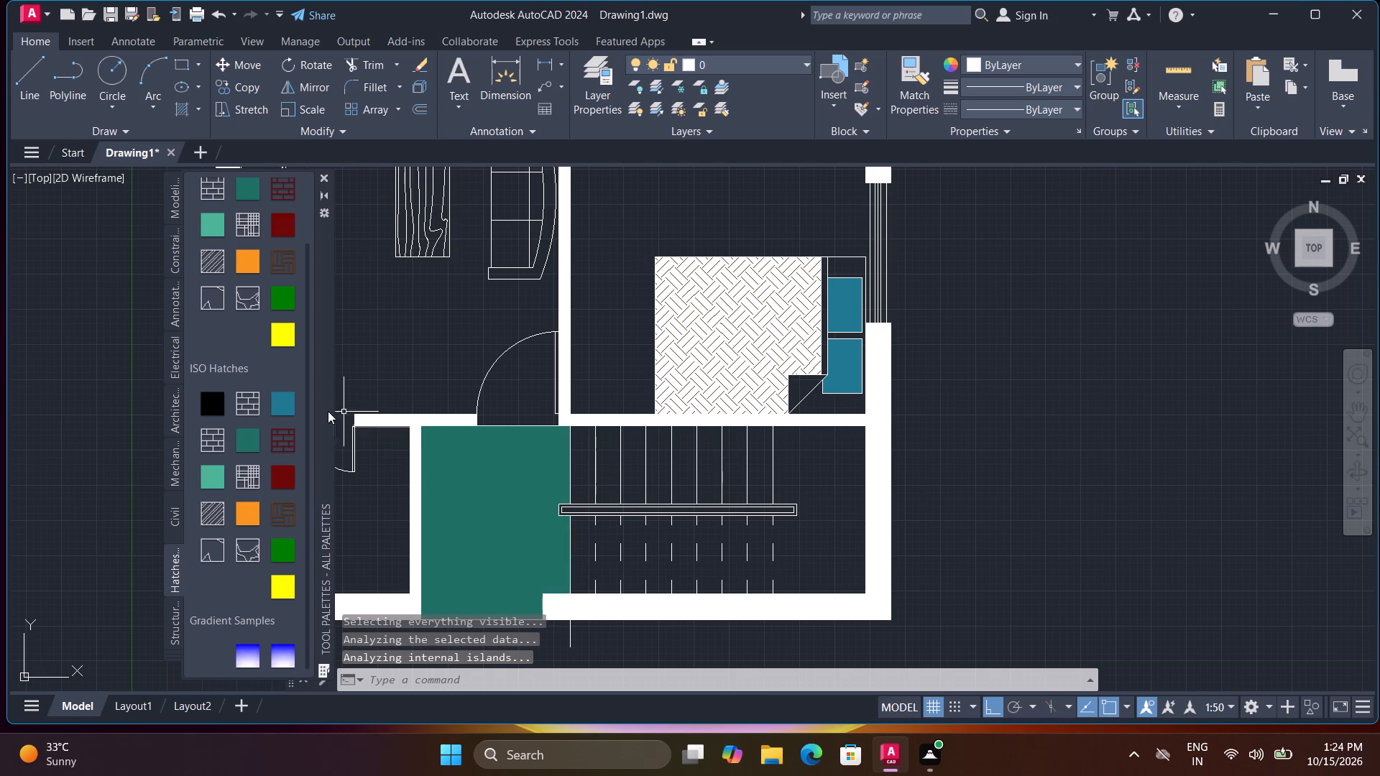
Fill the entrance lobby floor with the blue ISO solid hatch.
{"action": "left_click", "coordinate": [277, 412]}
{"action": "left_click", "coordinate": [467, 527]}
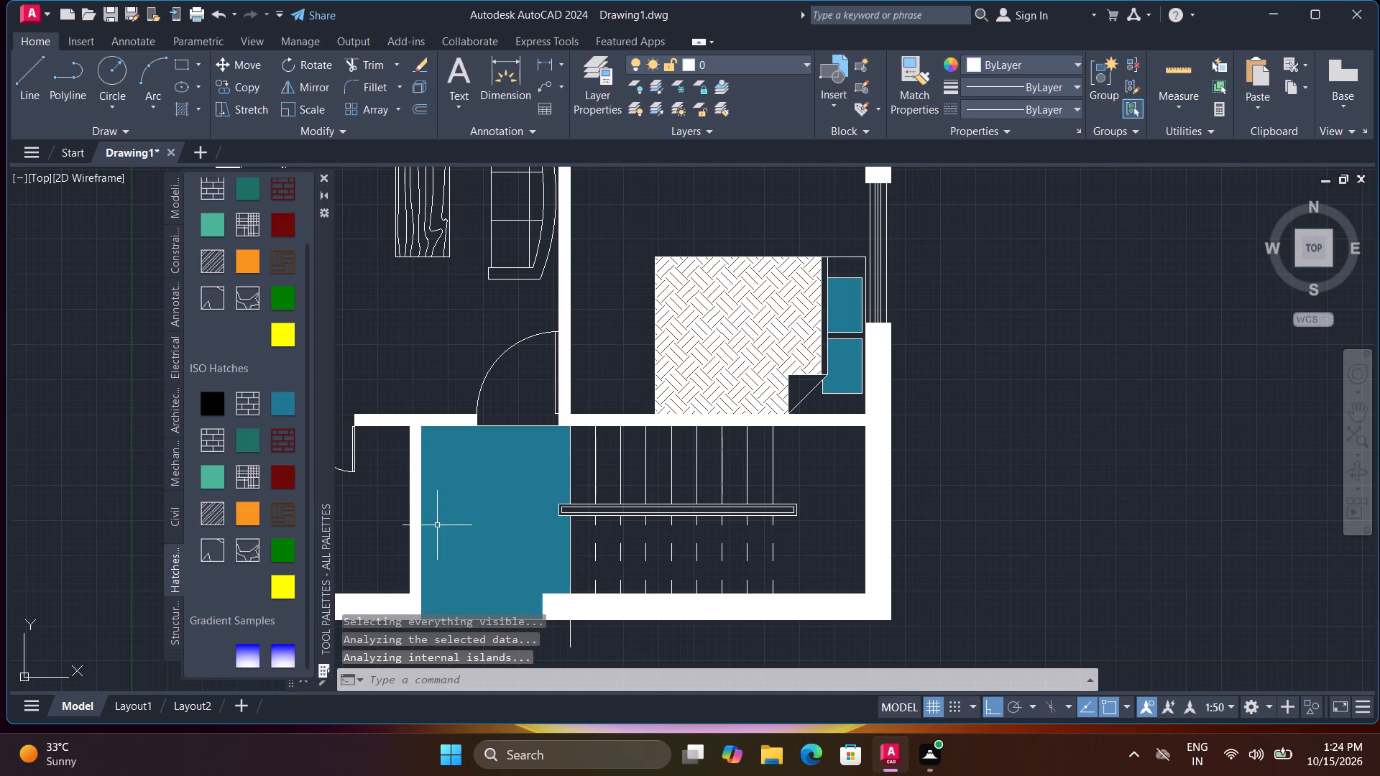
Fill the entrance lobby floor with the light green ISO solid hatch, colour 74,180,149.
{"action": "left_click", "coordinate": [254, 444]}
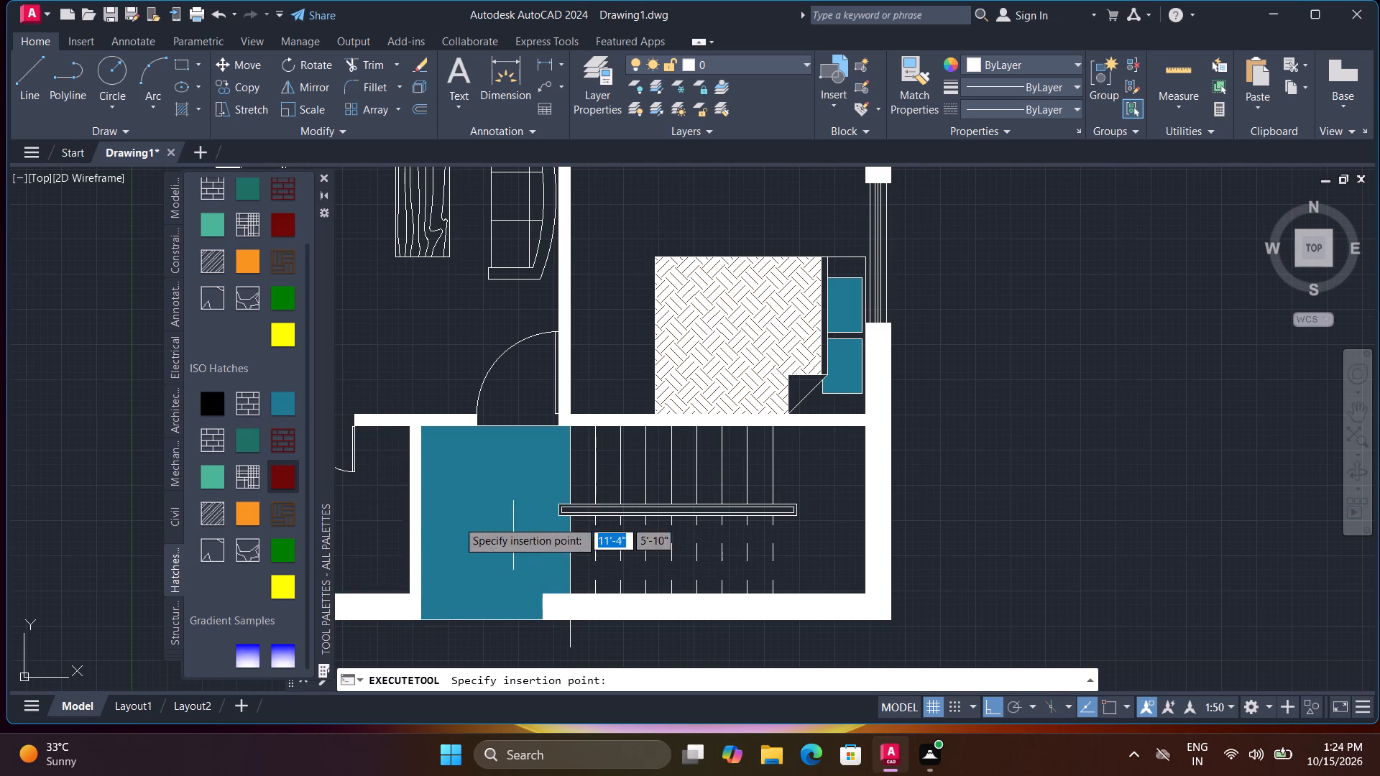
{"action": "left_click", "coordinate": [218, 470]}
{"action": "left_click", "coordinate": [481, 511]}
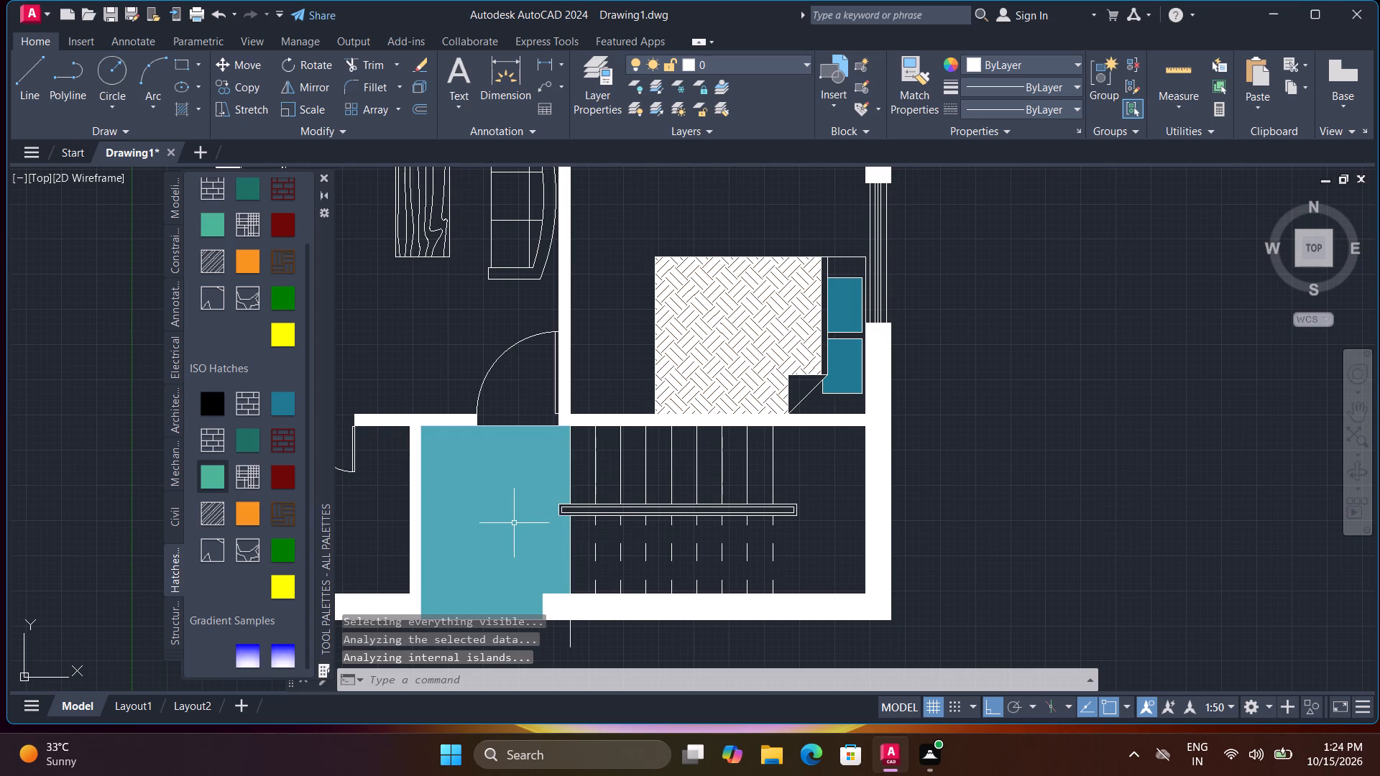
{"action": "left_click", "coordinate": [514, 523]}
{"action": "left_click", "coordinate": [514, 522]}
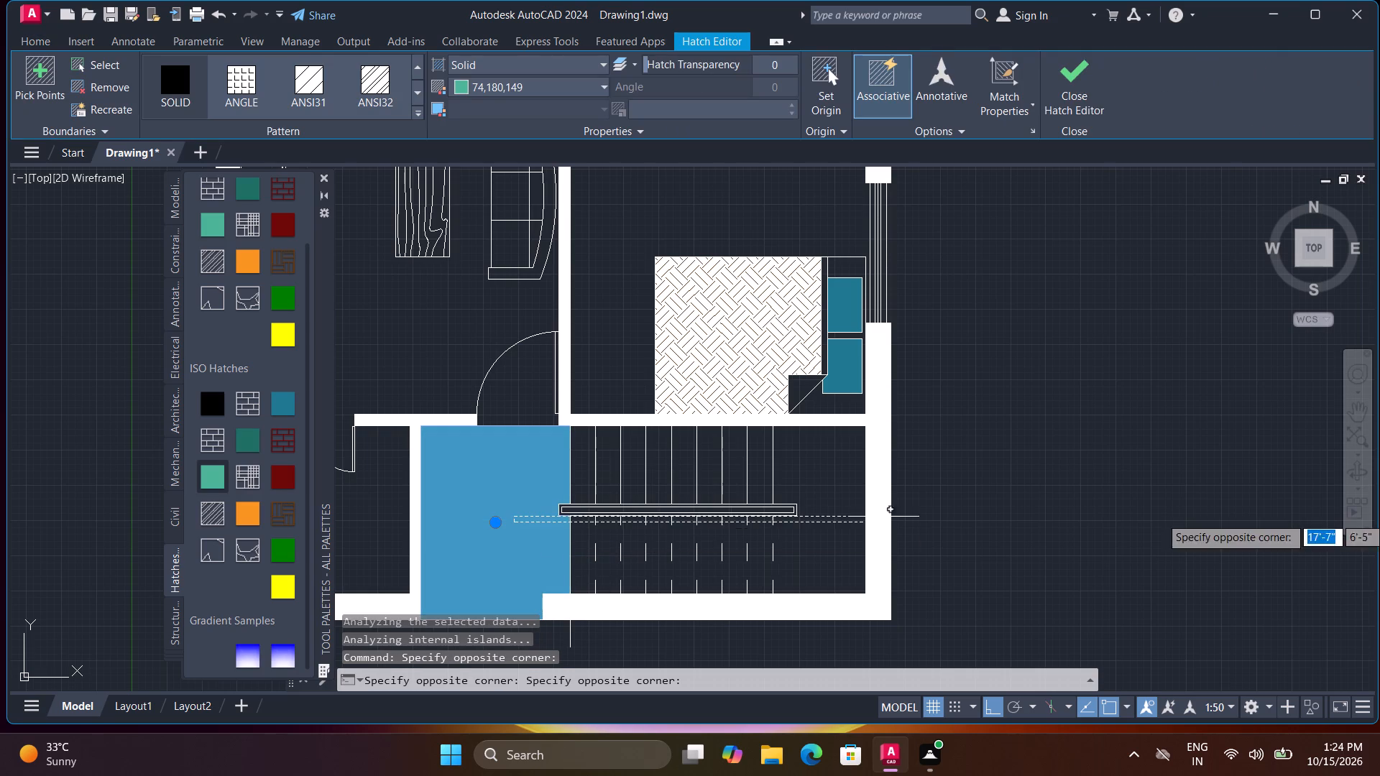
{"action": "left_click", "coordinate": [1379, 517]}
{"action": "left_click", "coordinate": [1376, 514]}
{"action": "left_click", "coordinate": [1301, 502]}
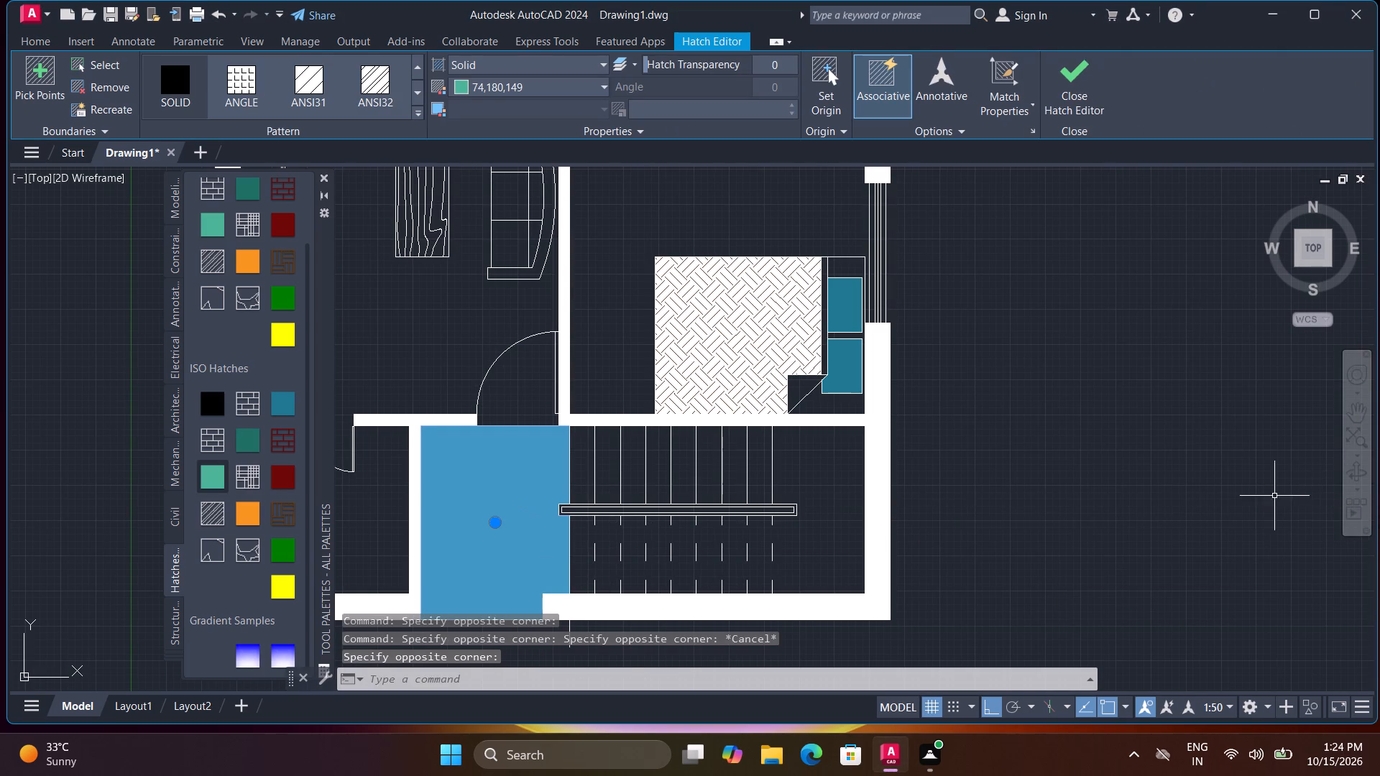
{"action": "left_click", "coordinate": [1270, 494]}
{"action": "left_click", "coordinate": [1227, 489]}
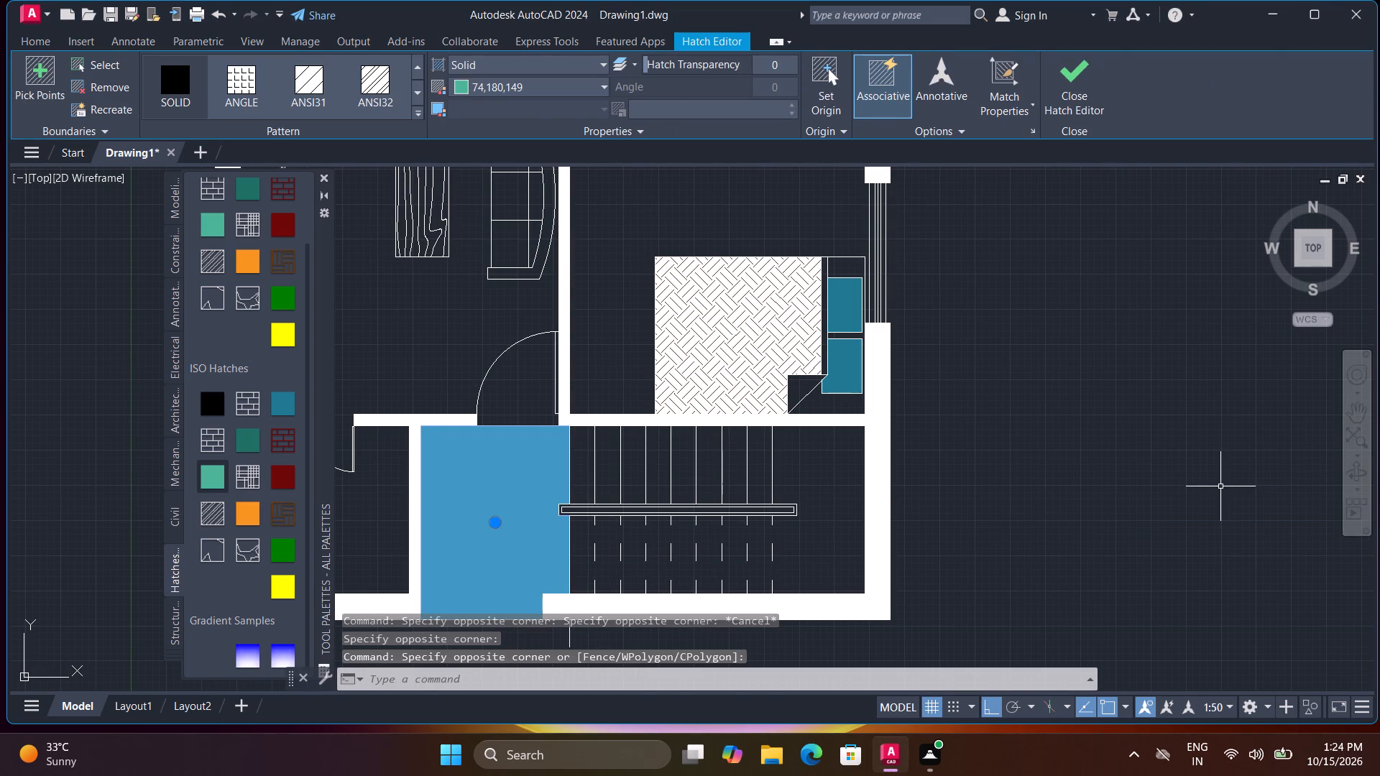
{"action": "key", "text": "Escape"}
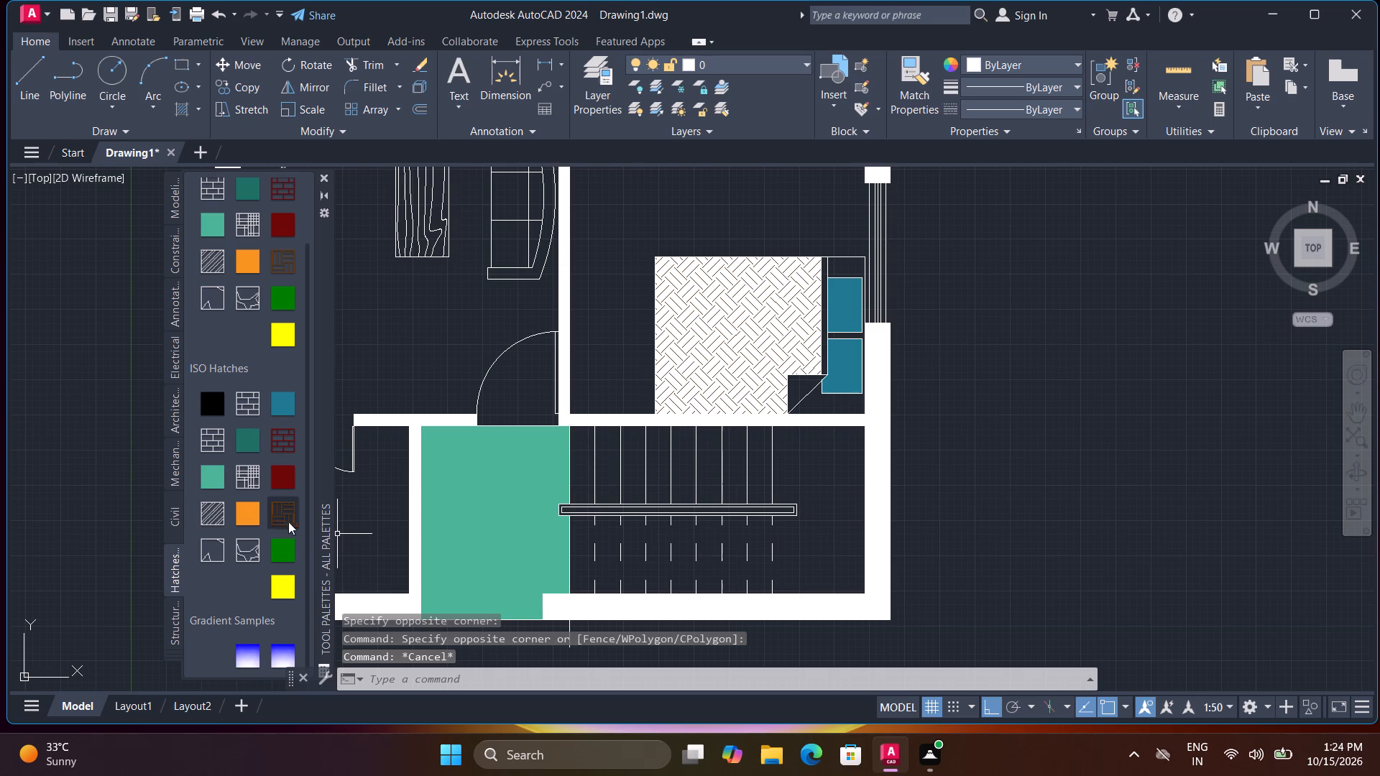
Overlay the woven parquet ISO hatch on the light green entrance lobby floor.
{"action": "left_click", "coordinate": [284, 519]}
{"action": "left_click", "coordinate": [443, 519]}
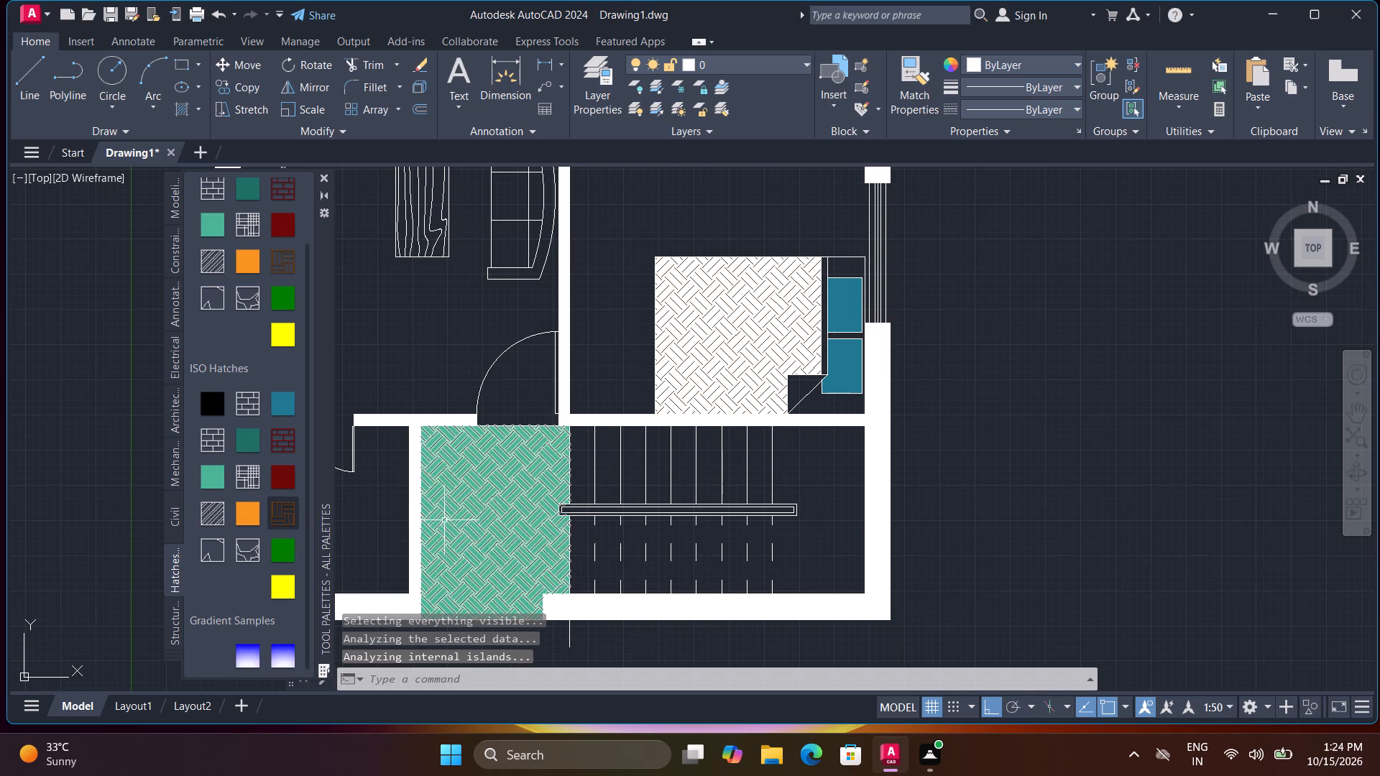
{"action": "key", "text": "Escape"}
Delete the boundary line that extends below the outer wall at the lobby's edge beside the stairs.
{"action": "middle_click_drag", "start_coordinate": [640, 546], "coordinate": [631, 529]}
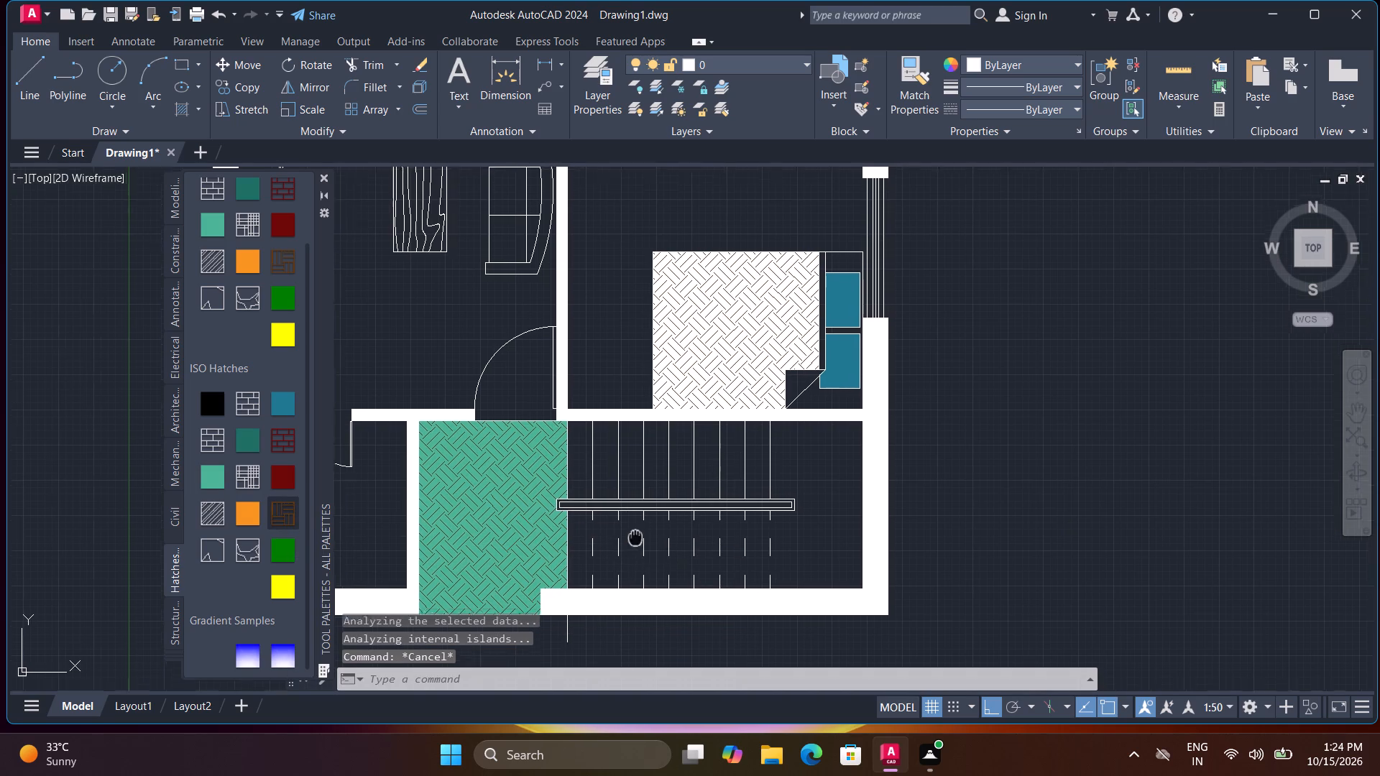
{"action": "middle_click_drag", "start_coordinate": [631, 529], "coordinate": [609, 481]}
{"action": "scroll", "coordinate": [604, 481], "scroll_direction": "up", "scroll_amount": 1}
{"action": "scroll", "coordinate": [558, 562], "scroll_direction": "down", "scroll_amount": 2}
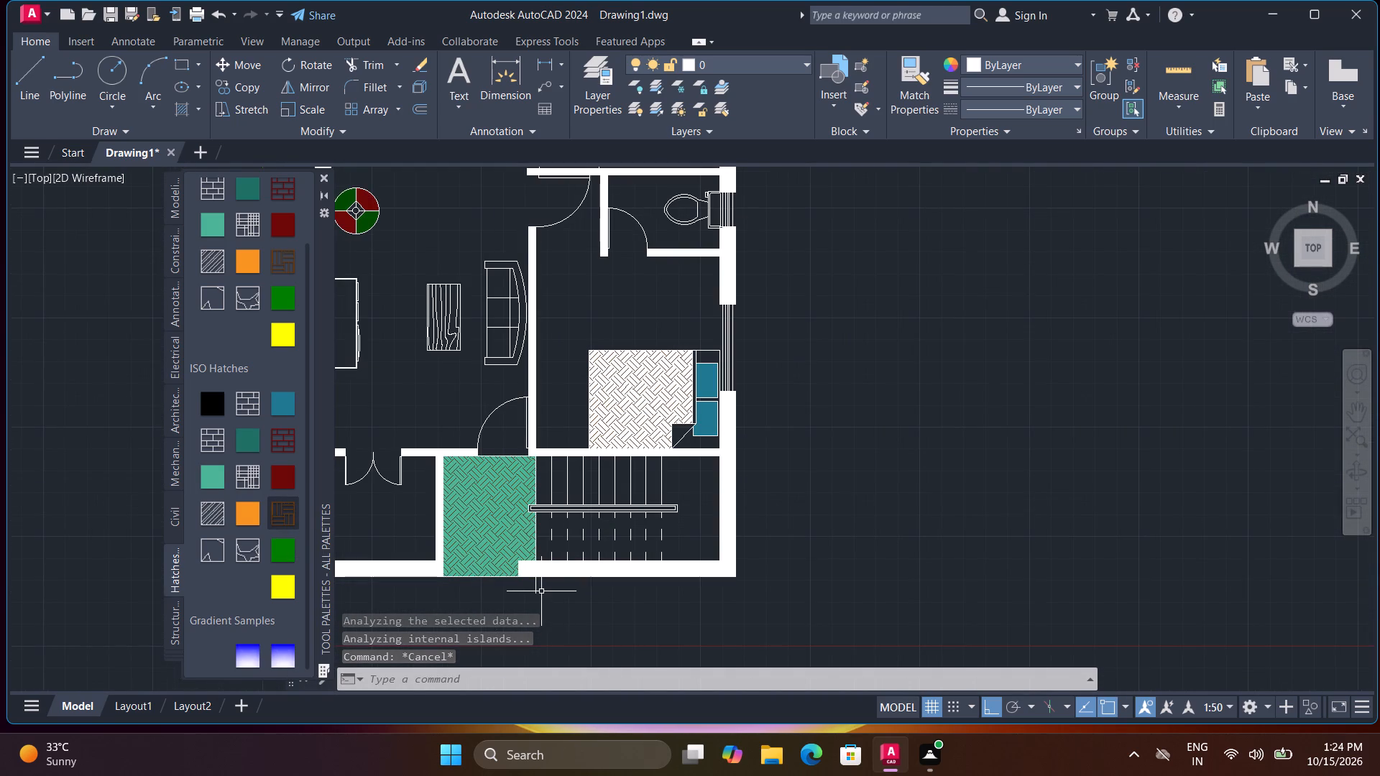
{"action": "left_click", "coordinate": [538, 591]}
{"action": "key", "text": "Delete"}
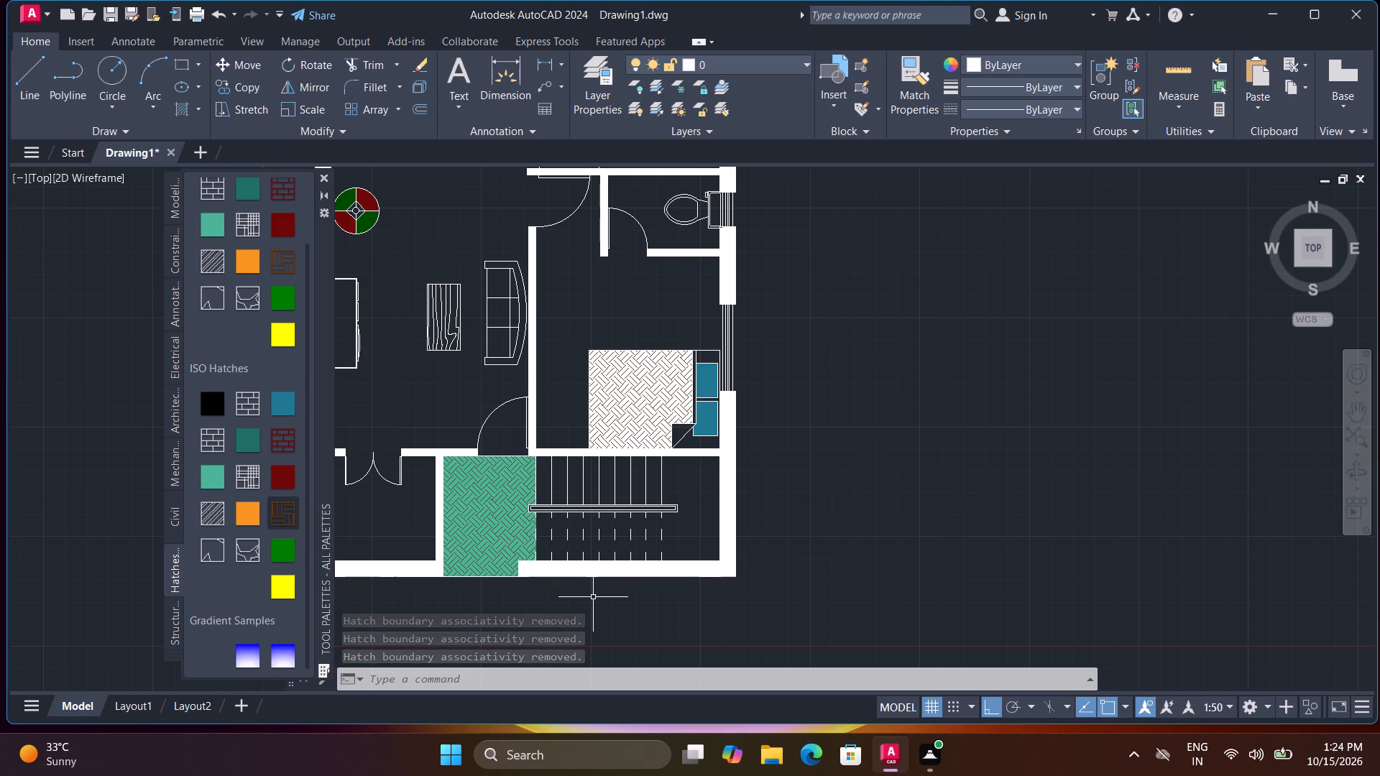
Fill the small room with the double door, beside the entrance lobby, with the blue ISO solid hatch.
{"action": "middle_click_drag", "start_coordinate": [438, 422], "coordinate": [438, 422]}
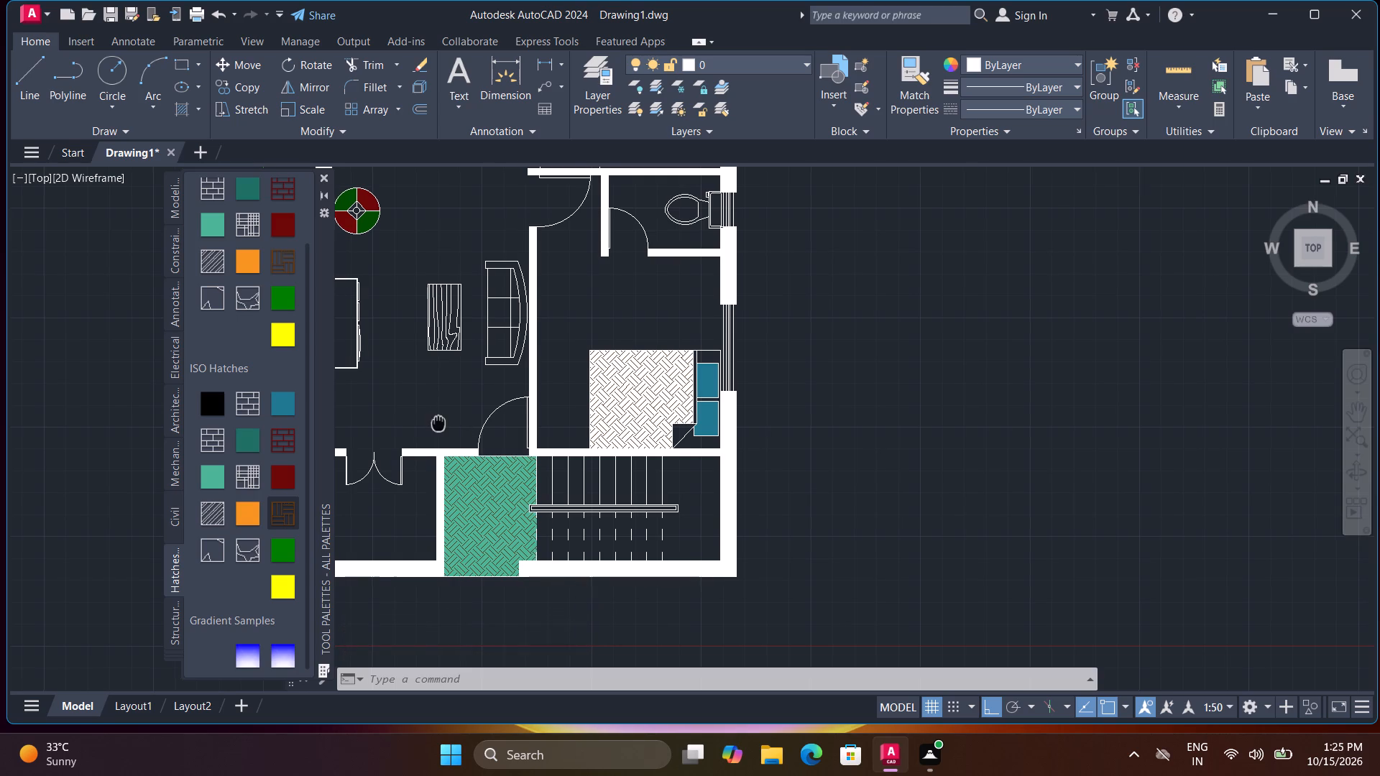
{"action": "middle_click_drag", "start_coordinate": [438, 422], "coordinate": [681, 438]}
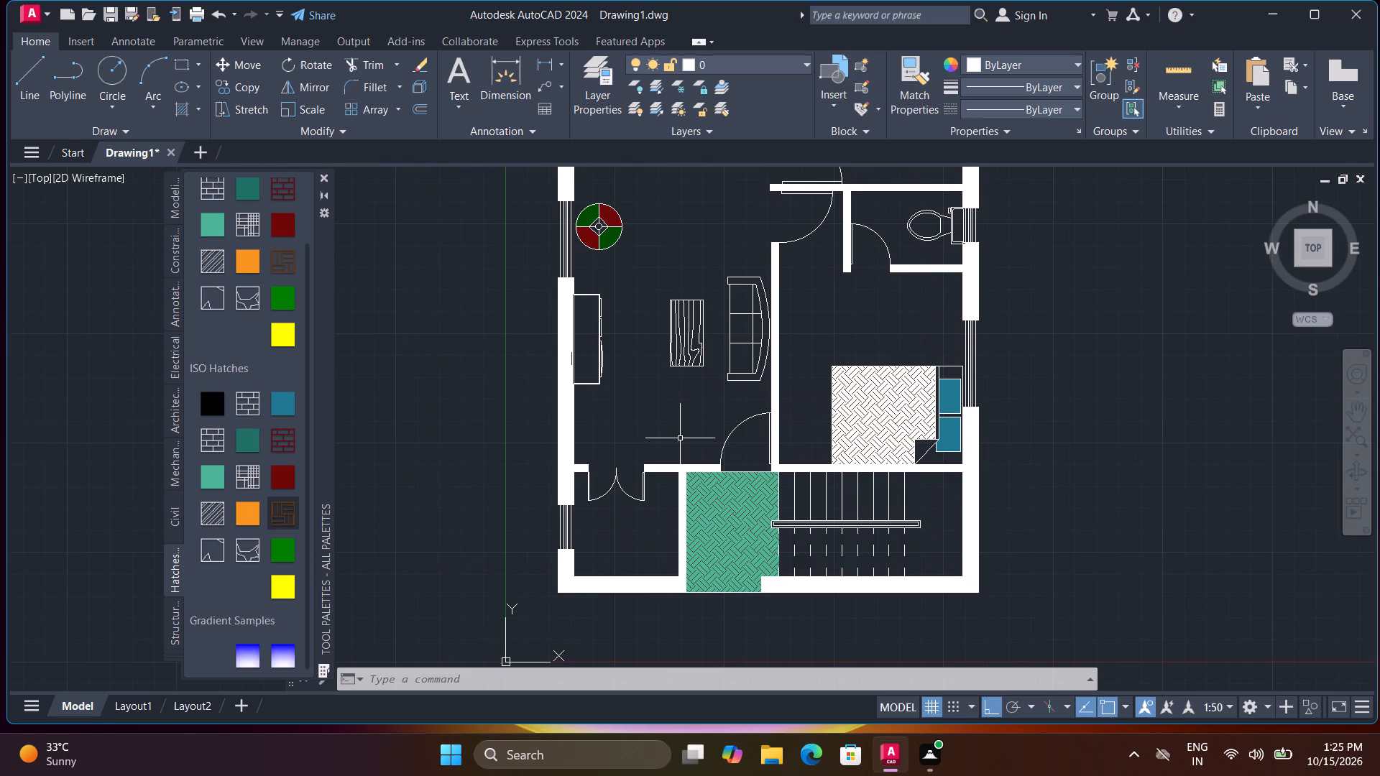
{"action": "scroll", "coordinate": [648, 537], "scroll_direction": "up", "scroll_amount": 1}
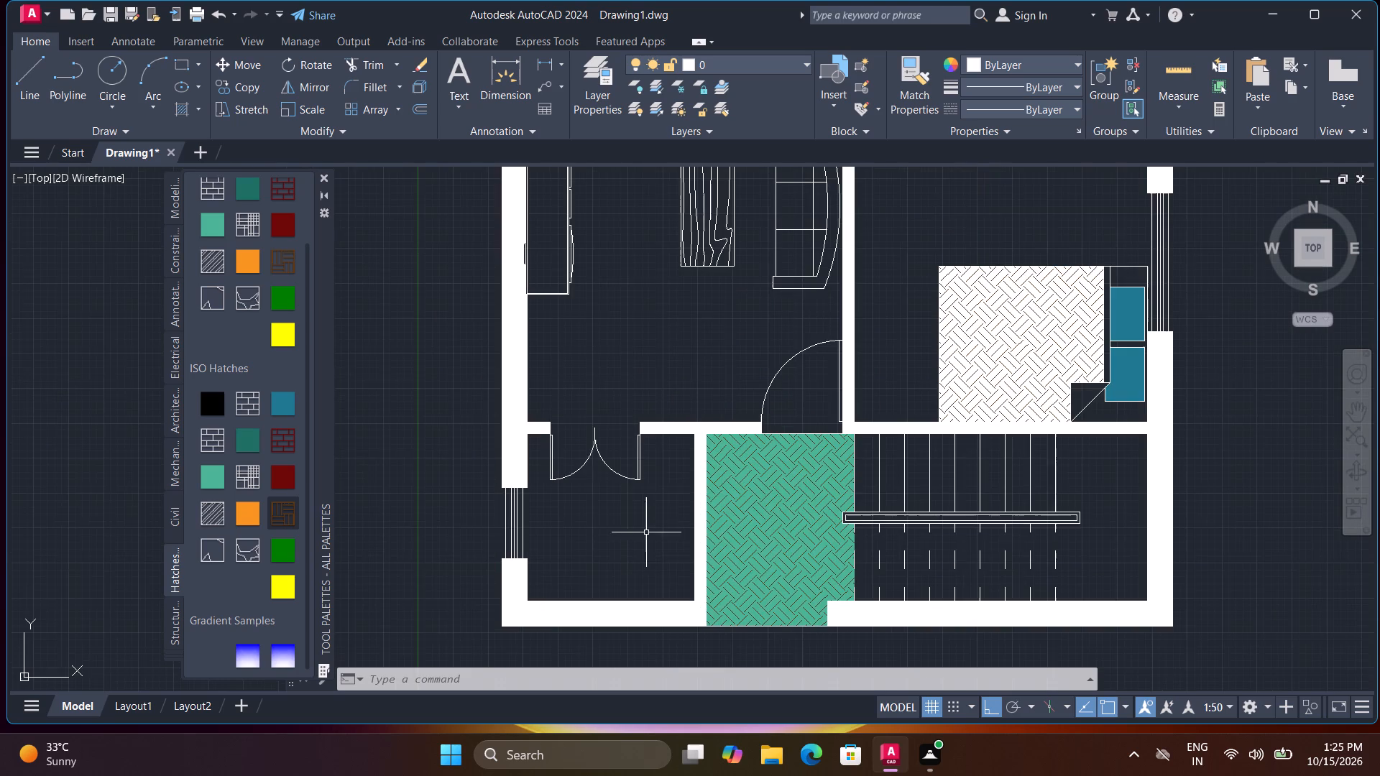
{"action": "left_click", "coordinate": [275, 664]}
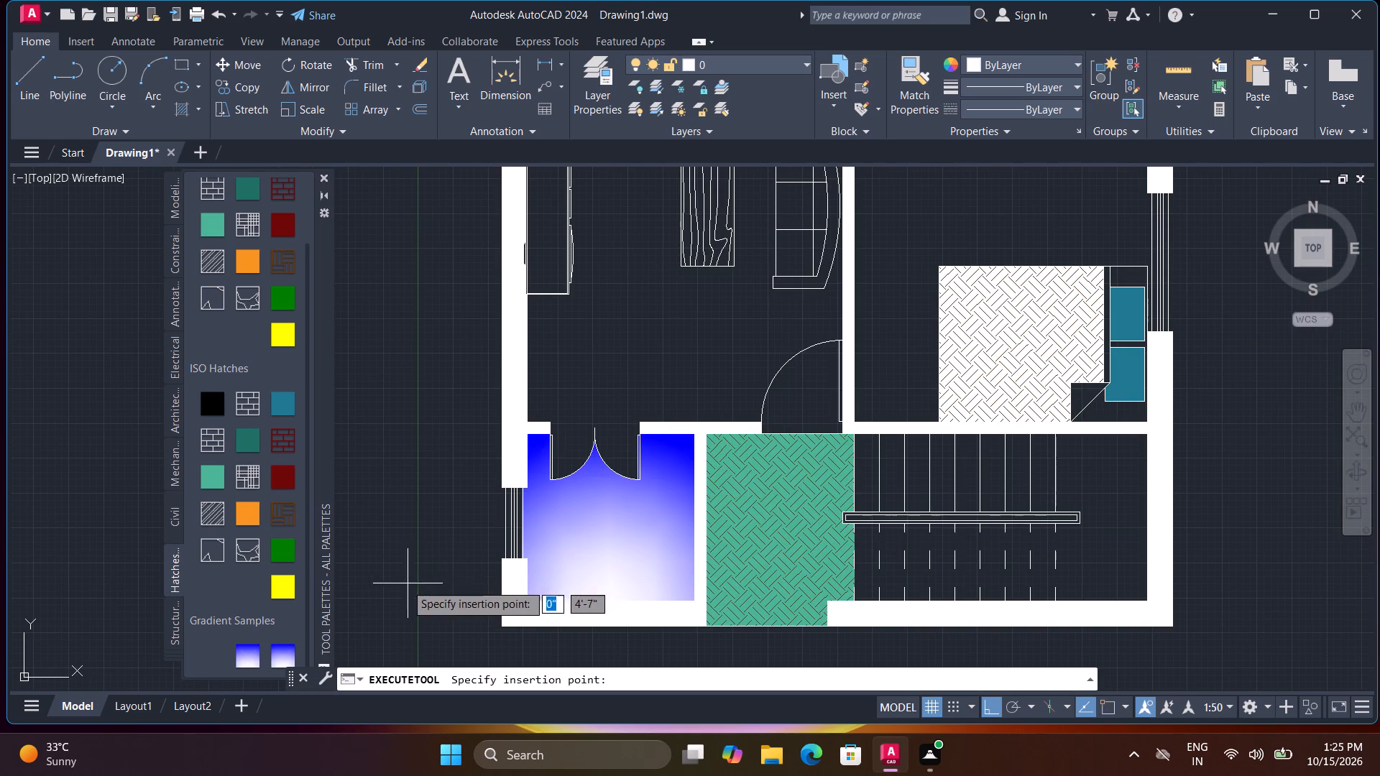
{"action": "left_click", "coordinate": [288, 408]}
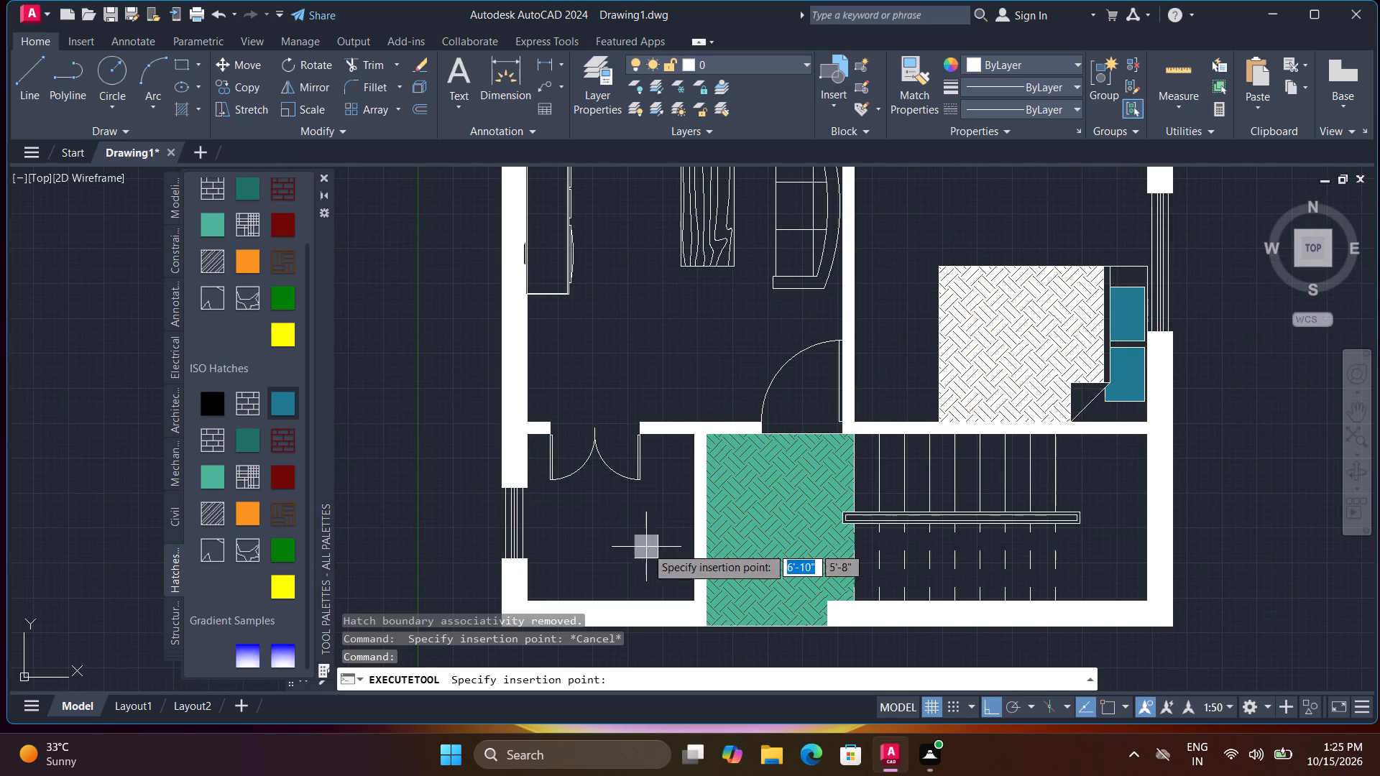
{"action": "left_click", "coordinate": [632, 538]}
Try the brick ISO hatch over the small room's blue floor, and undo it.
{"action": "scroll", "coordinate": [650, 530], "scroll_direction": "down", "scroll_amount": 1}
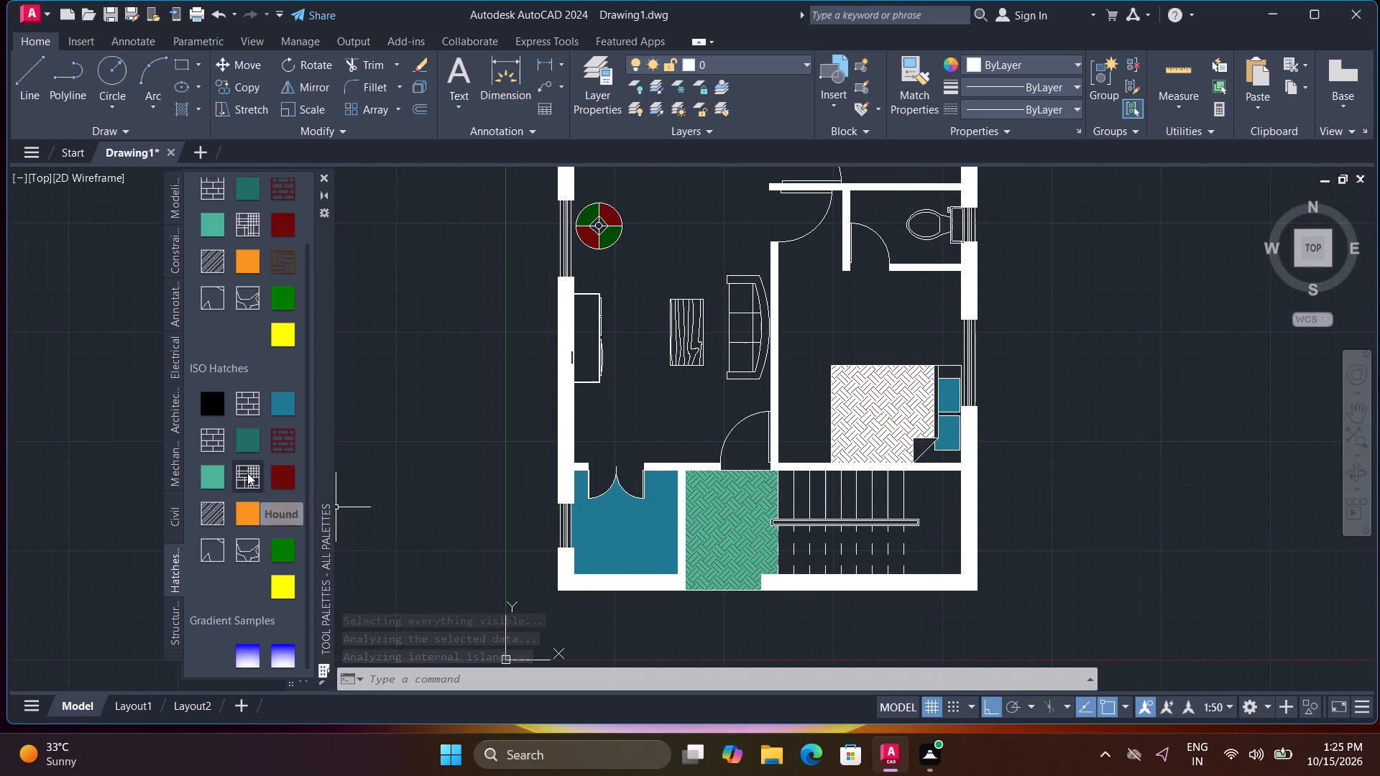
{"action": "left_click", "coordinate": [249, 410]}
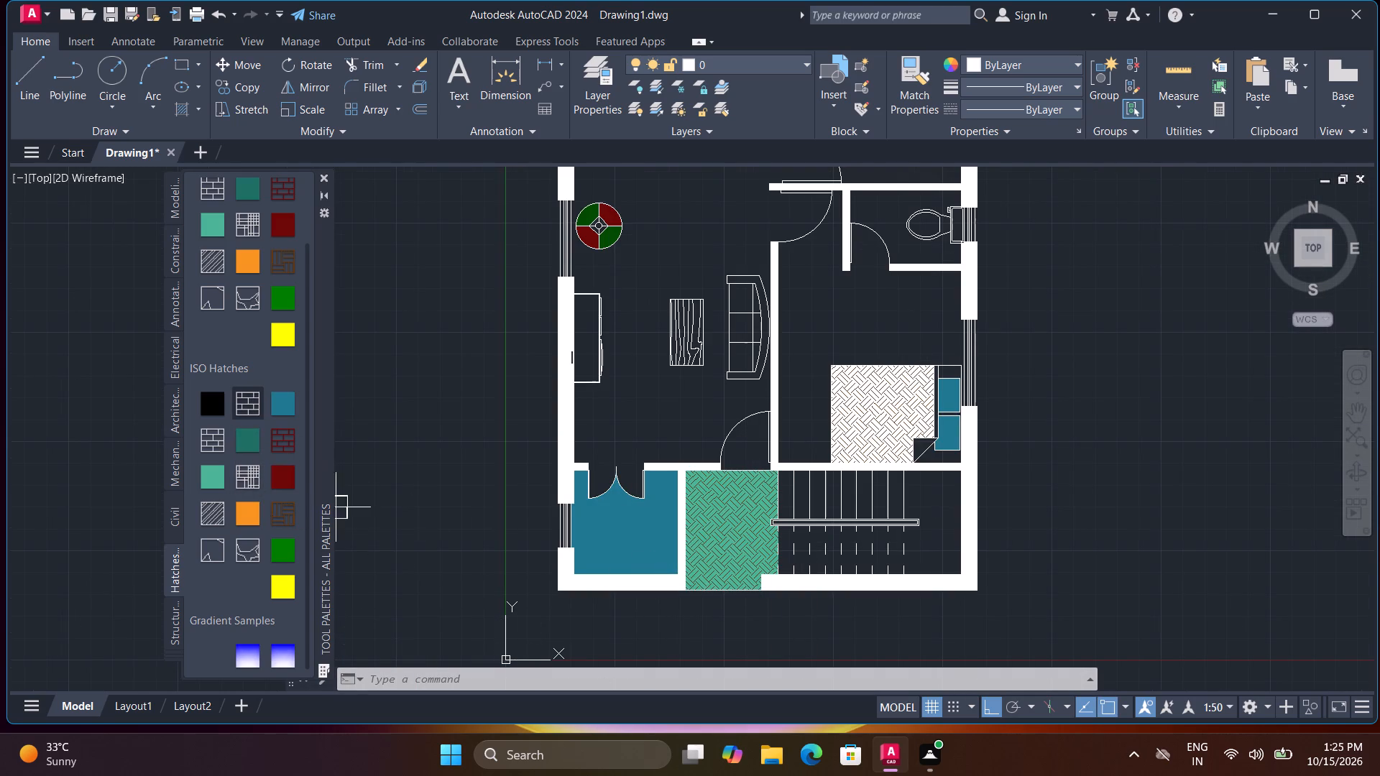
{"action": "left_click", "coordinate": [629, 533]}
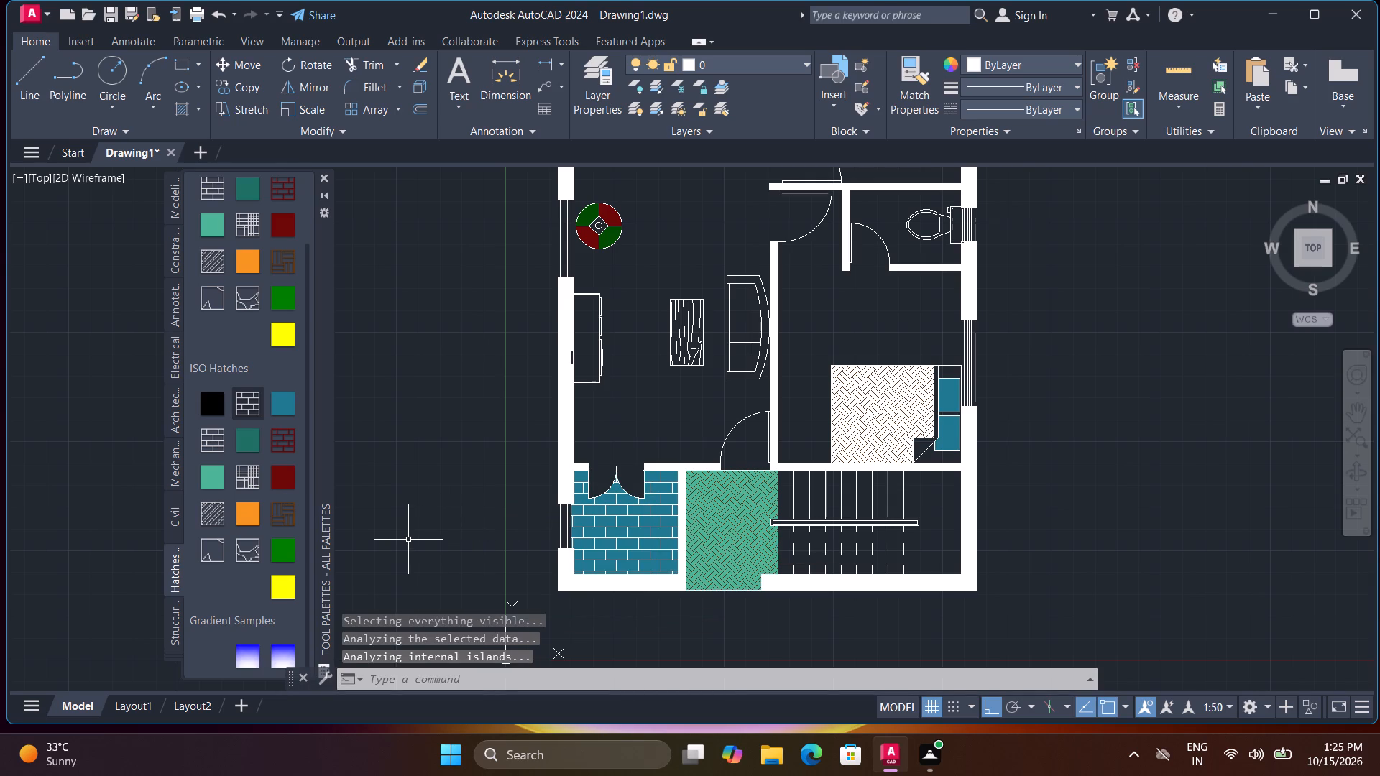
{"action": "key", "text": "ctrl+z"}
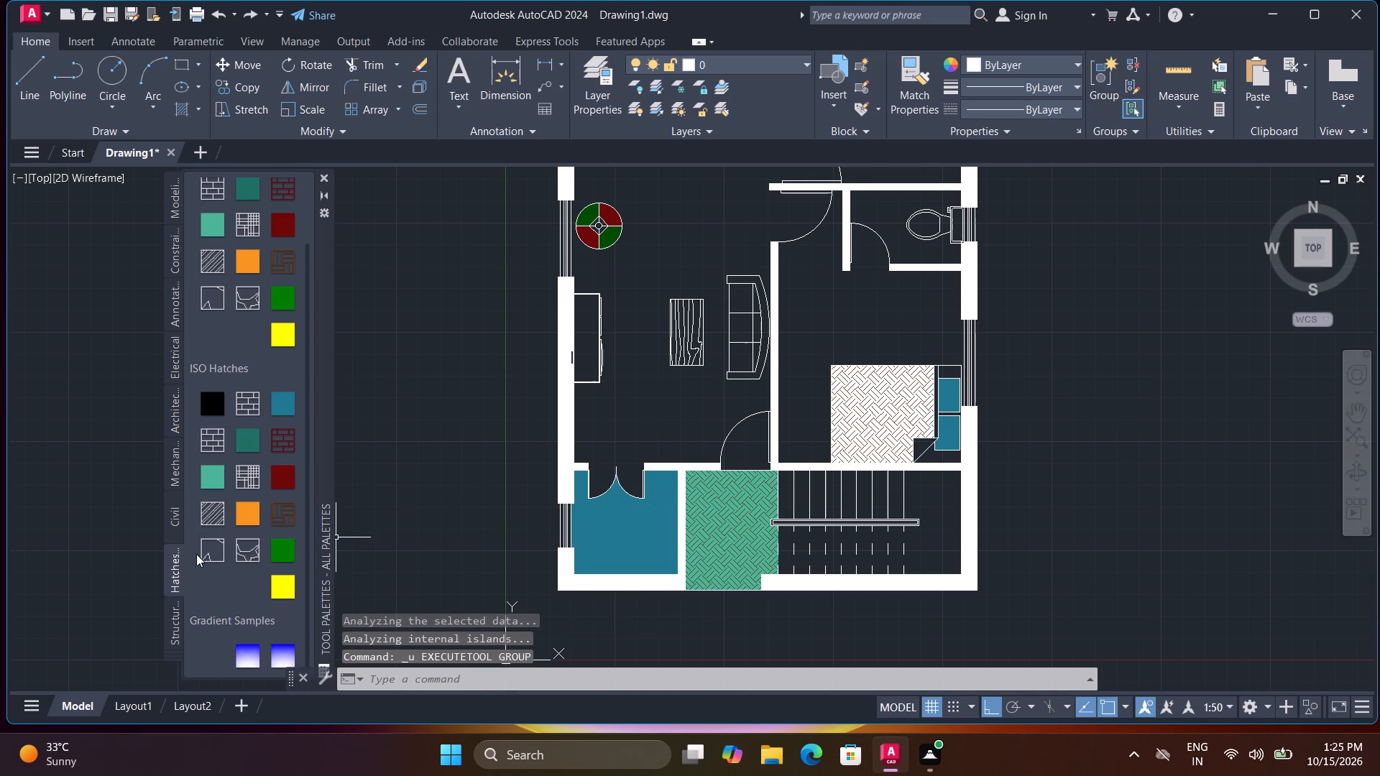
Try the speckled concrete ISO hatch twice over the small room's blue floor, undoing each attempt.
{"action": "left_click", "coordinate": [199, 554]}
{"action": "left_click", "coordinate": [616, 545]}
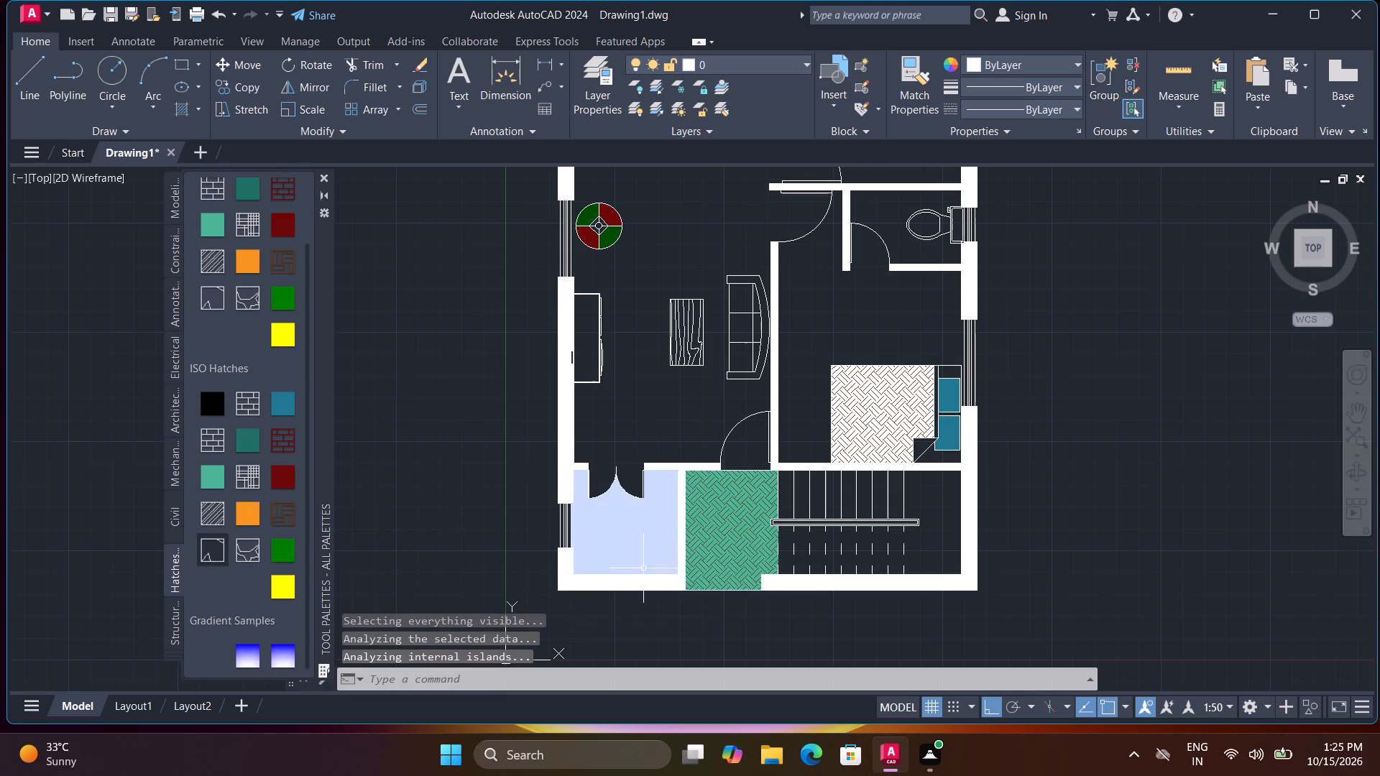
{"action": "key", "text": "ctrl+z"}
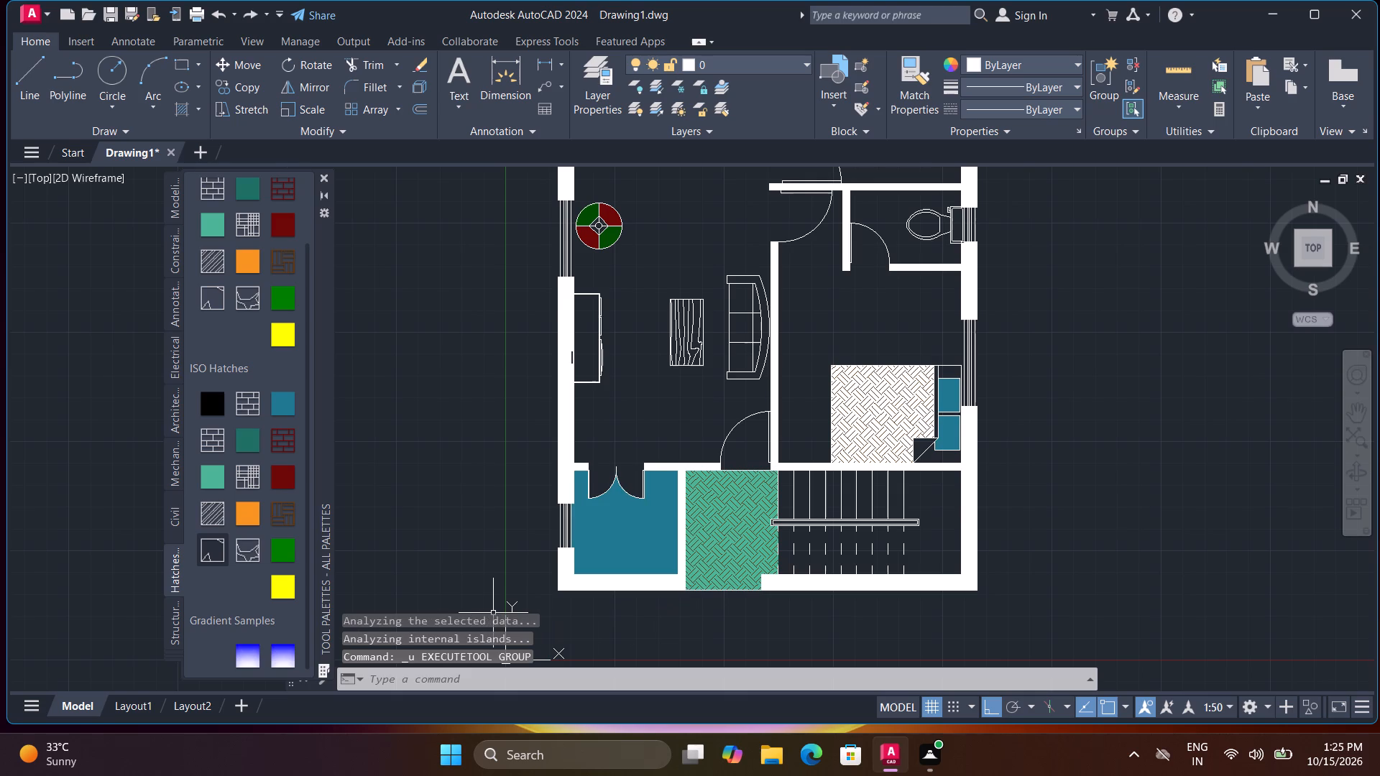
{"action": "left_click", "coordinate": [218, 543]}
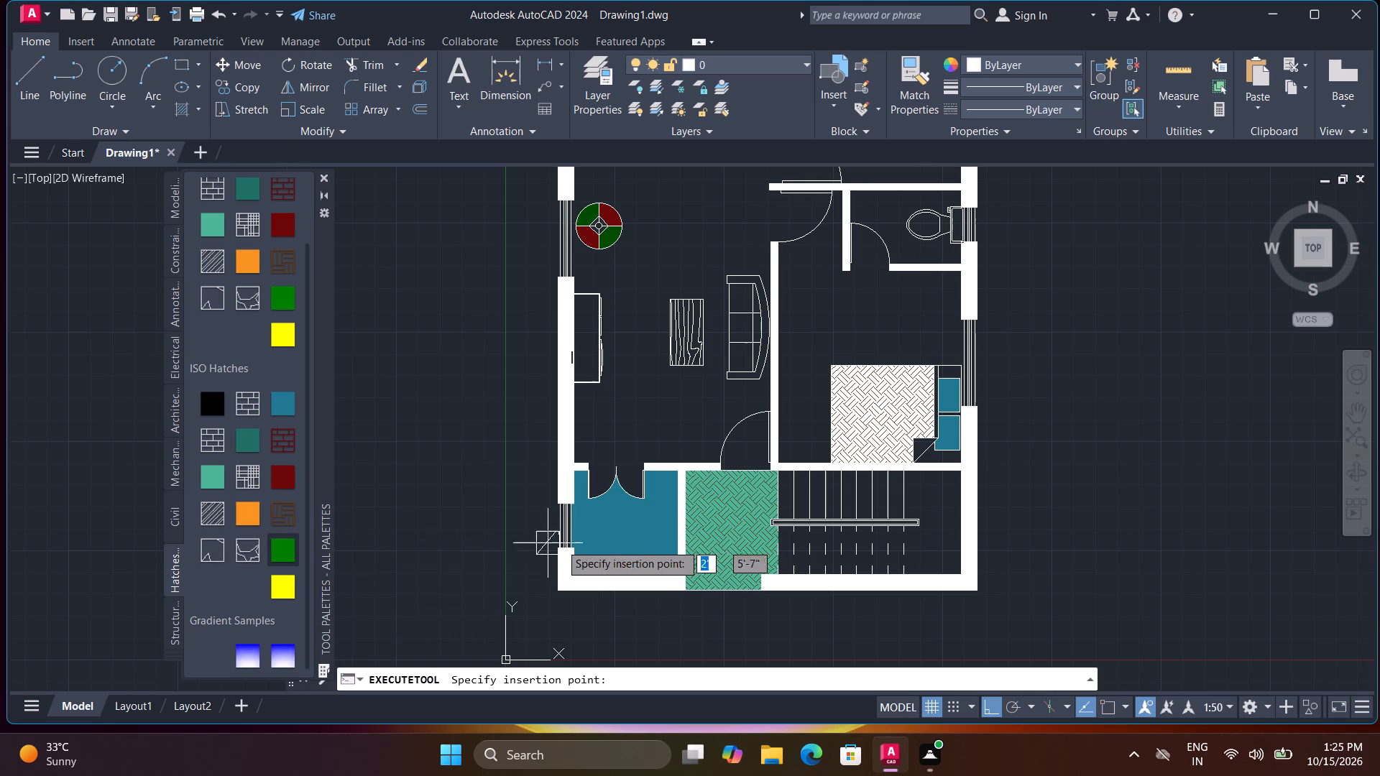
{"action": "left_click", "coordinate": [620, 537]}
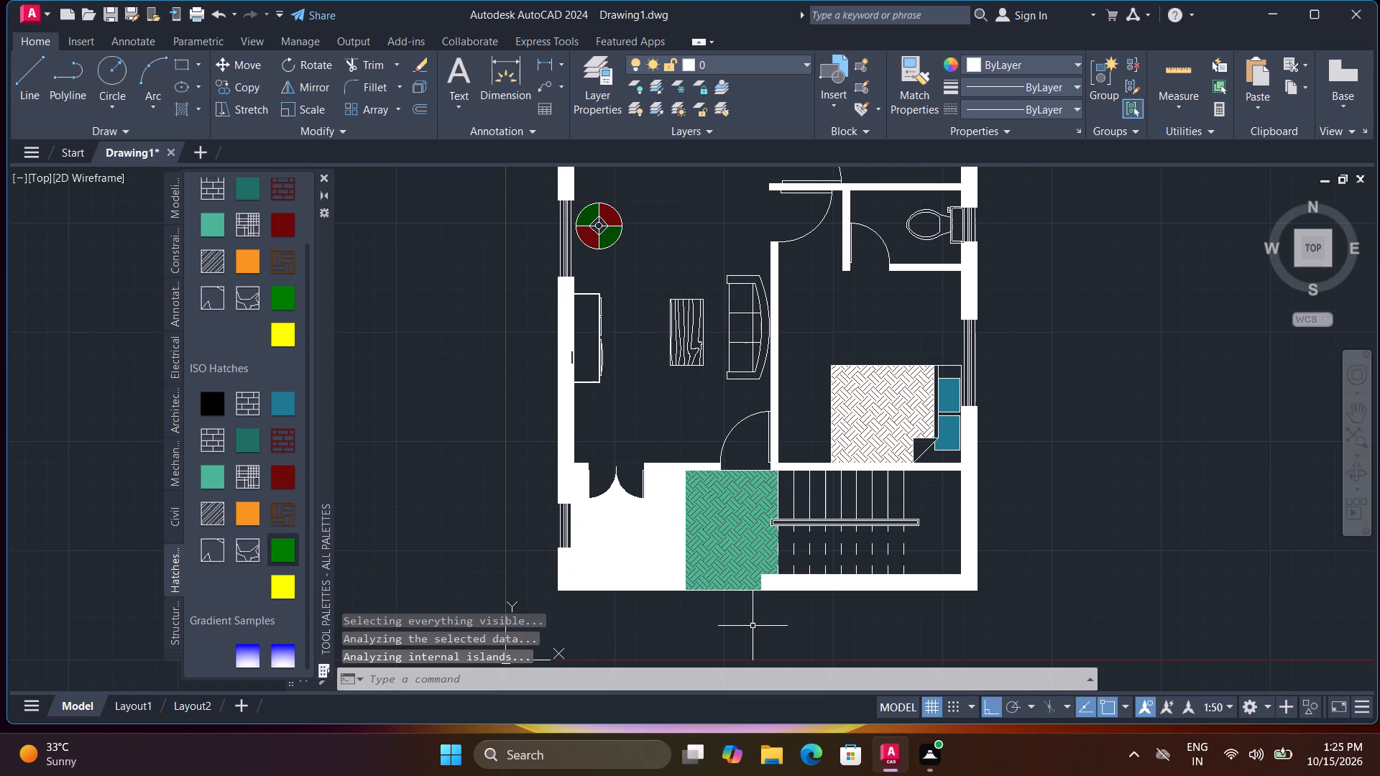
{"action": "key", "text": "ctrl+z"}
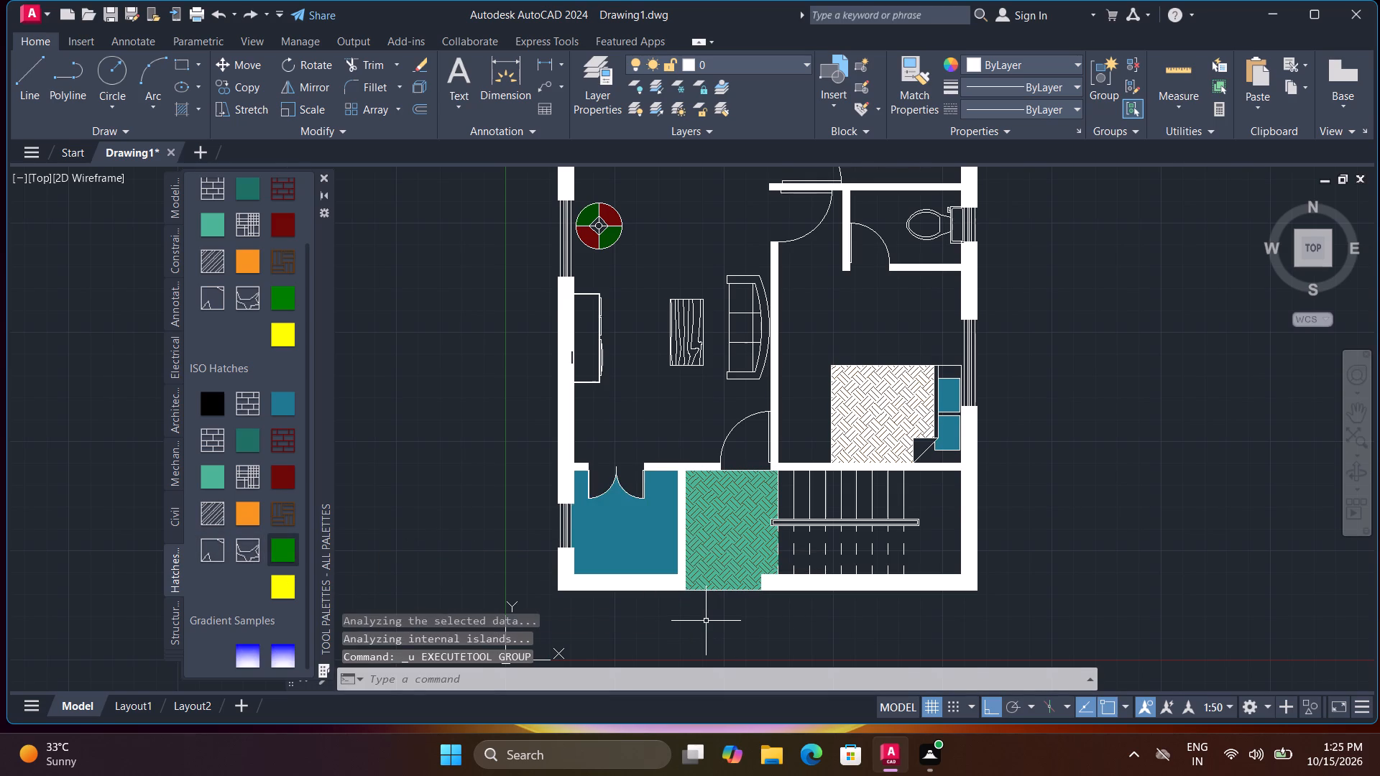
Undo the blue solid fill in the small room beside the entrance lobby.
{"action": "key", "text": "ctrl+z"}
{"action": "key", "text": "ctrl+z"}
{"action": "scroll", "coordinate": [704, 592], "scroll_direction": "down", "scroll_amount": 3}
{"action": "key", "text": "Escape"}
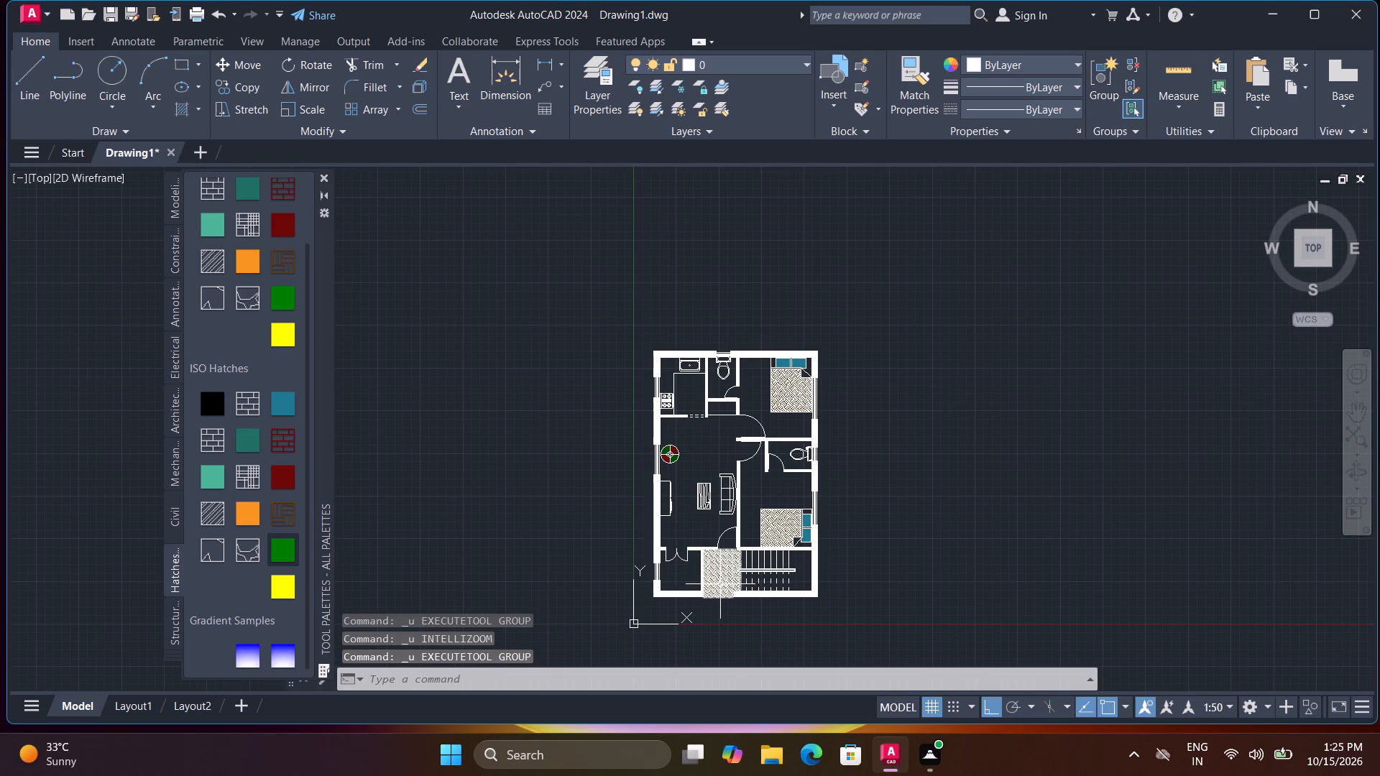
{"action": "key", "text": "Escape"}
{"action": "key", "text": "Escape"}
Place a multiline text box in the living room above the coffee table and widen it for a room label.
{"action": "scroll", "coordinate": [696, 479], "scroll_direction": "up", "scroll_amount": 2}
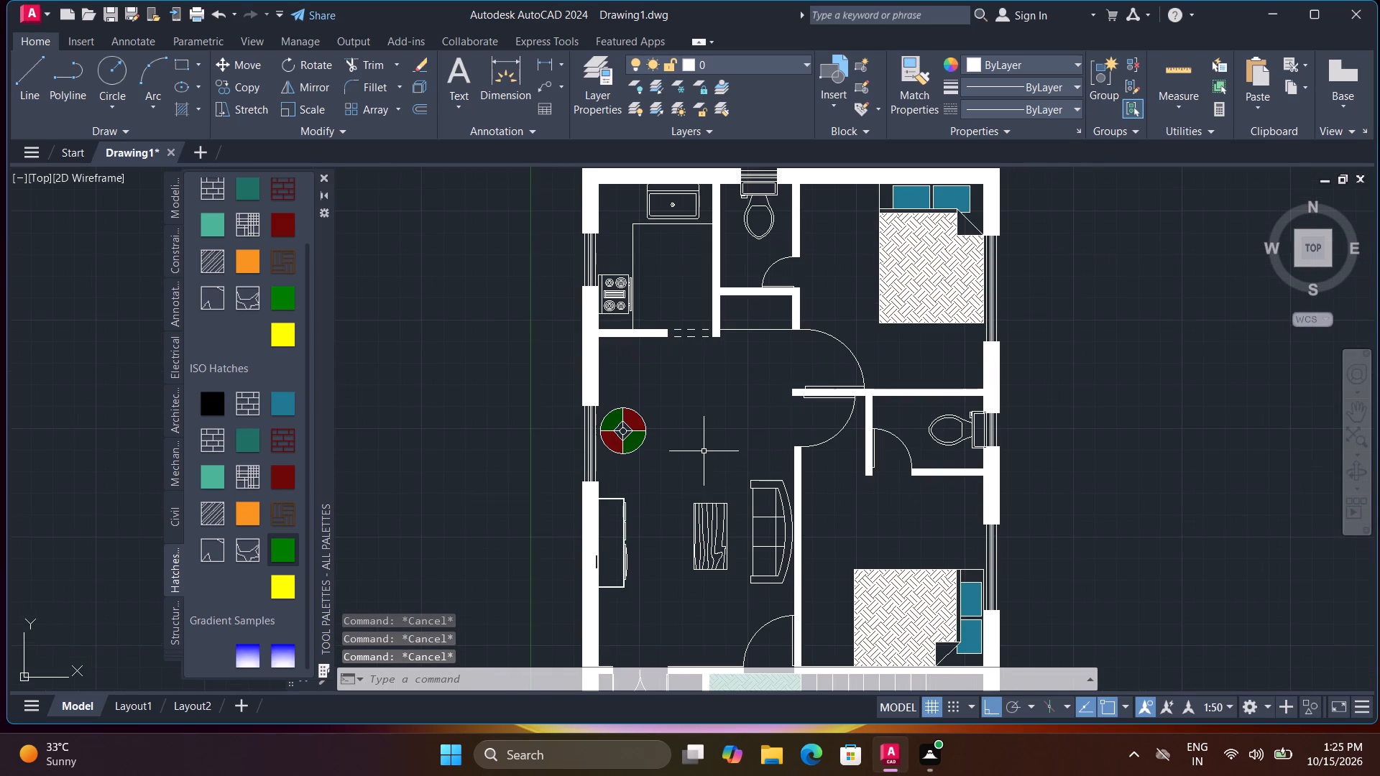
{"action": "type", "text": "t"}
{"action": "key", "text": "space"}
{"action": "left_click", "coordinate": [692, 441]}
{"action": "left_click", "coordinate": [714, 468]}
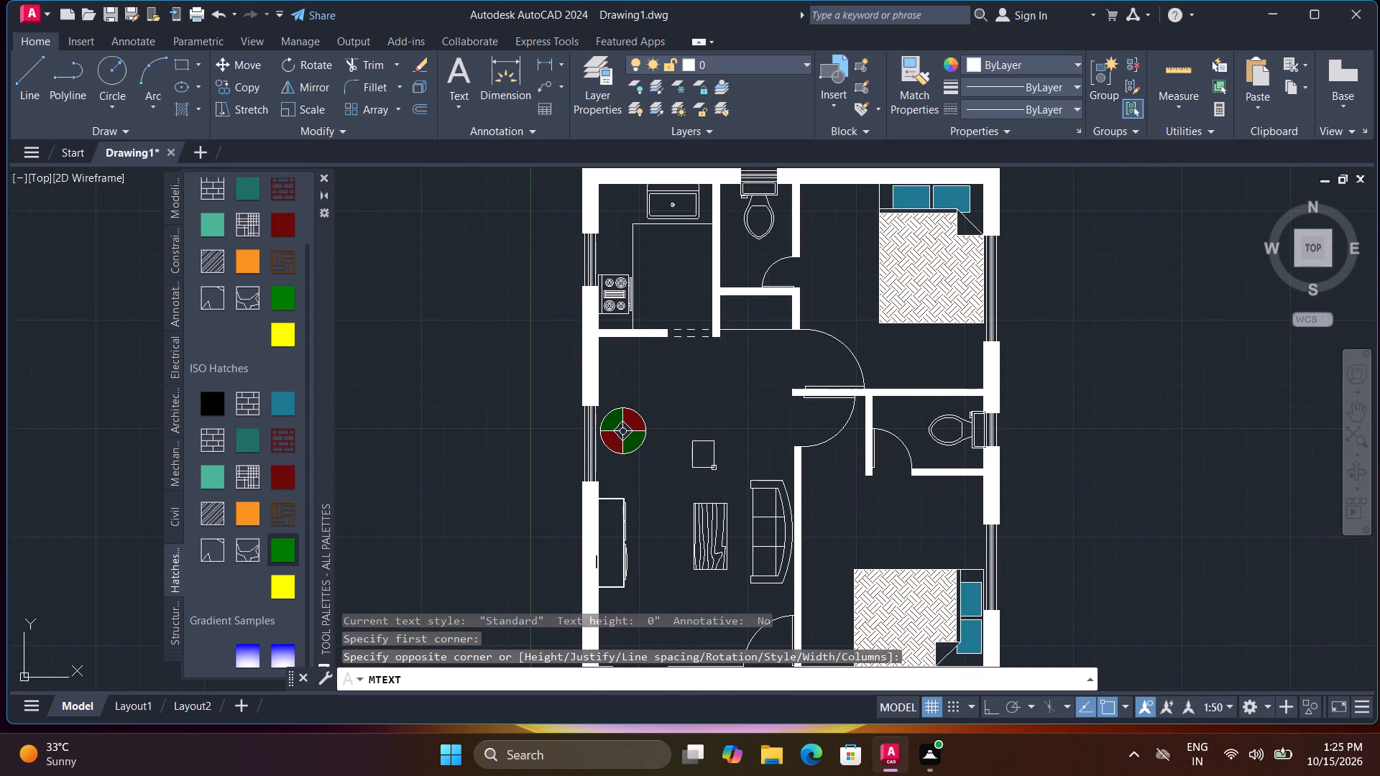
{"action": "left_click_drag", "start_coordinate": [1214, 428], "coordinate": [942, 434]}
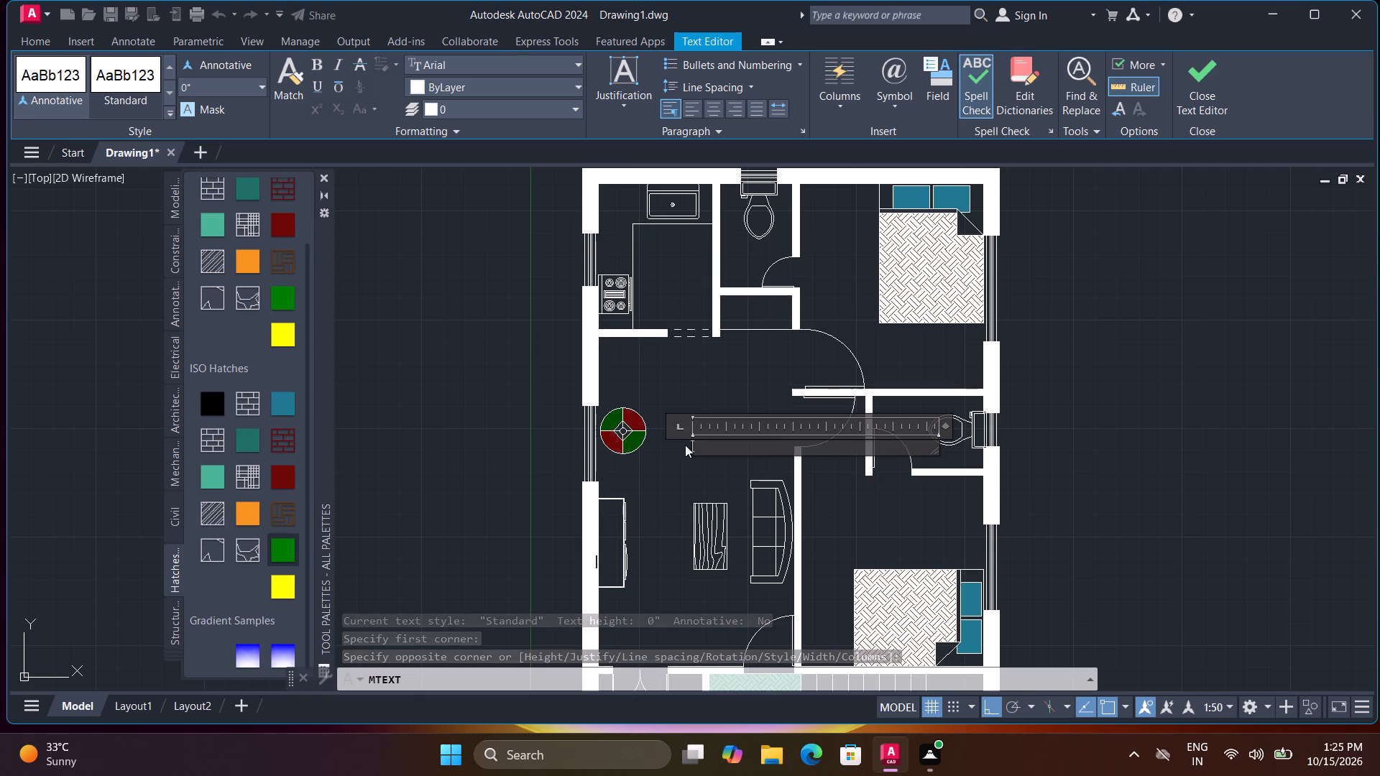
Enter LIVING / DRAWING in capitals as the first line of the living room label.
{"action": "key", "text": "l"}
{"action": "key", "text": "i"}
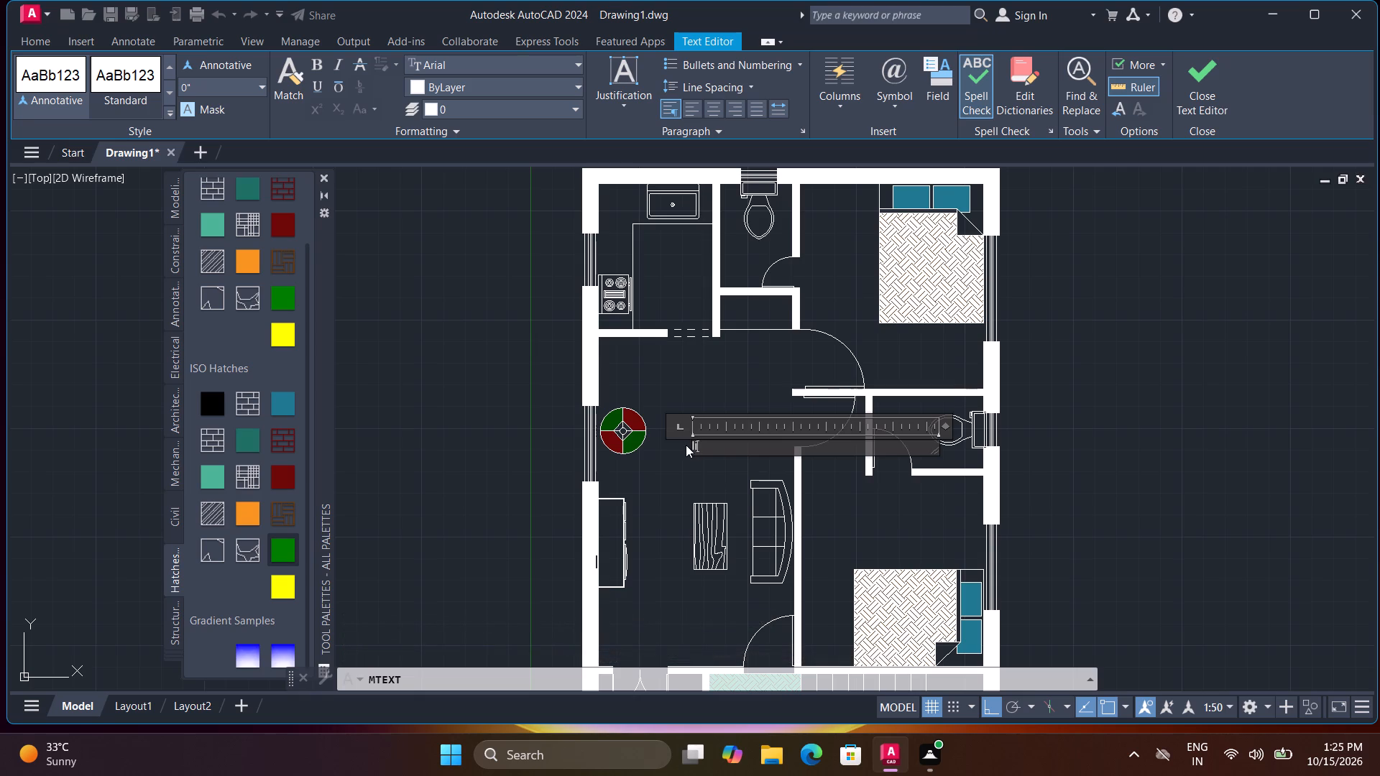
{"action": "key", "text": "BackSpace"}
{"action": "key", "text": "BackSpace"}
{"action": "key", "text": "l"}
{"action": "key", "text": "BackSpace"}
{"action": "type", "text": "LIVIVNG"}
{"action": "key", "text": "BackSpace"}
{"action": "key", "text": "BackSpace"}
{"action": "key", "text": "BackSpace"}
{"action": "key", "text": "BackSpace"}
{"action": "key", "text": "BackSpace"}
{"action": "key", "text": "BackSpace"}
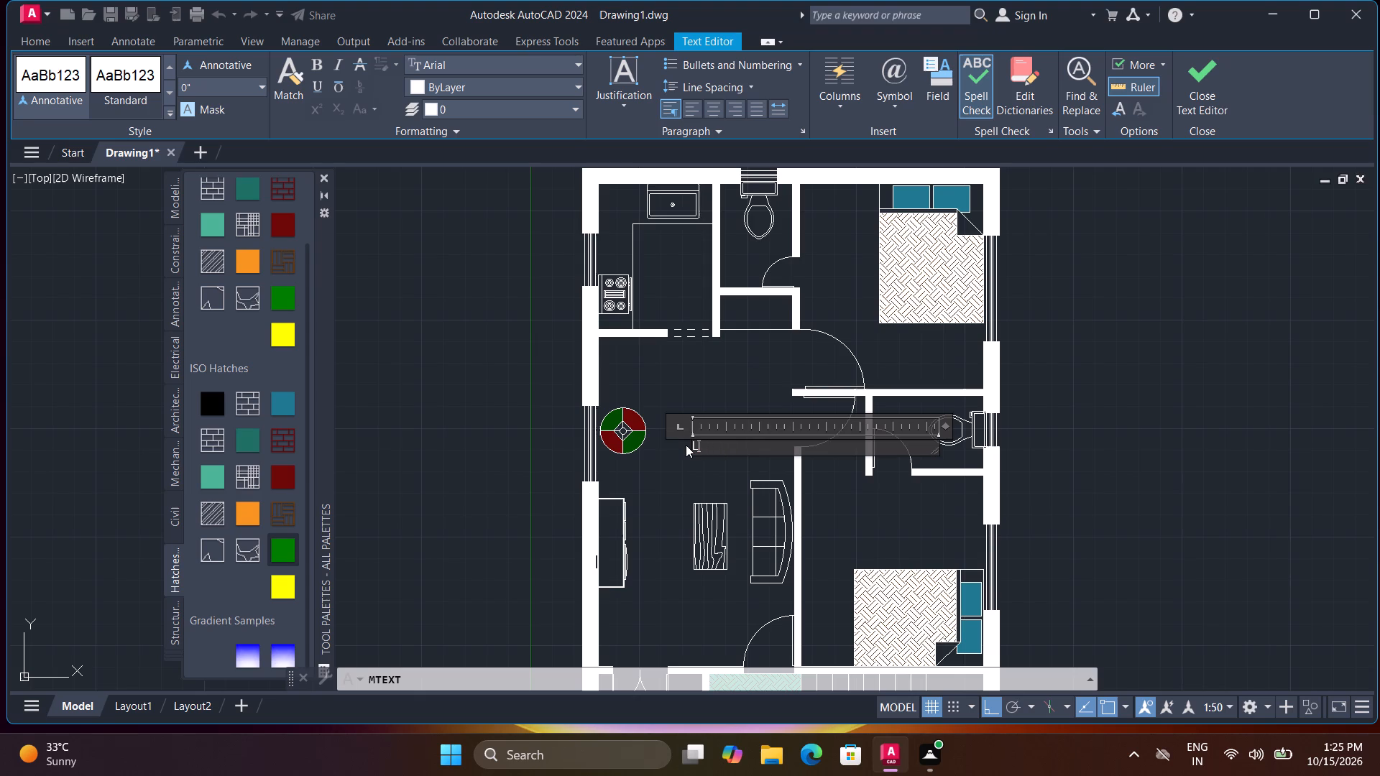
{"action": "key", "text": "i"}
{"action": "type", "text": "VING"}
{"action": "key", "text": "space"}
{"action": "type", "text": "/"}
{"action": "key", "text": "space"}
{"action": "type", "text": "DRAWIGN"}
{"action": "key", "text": "BackSpace"}
{"action": "key", "text": "BackSpace"}
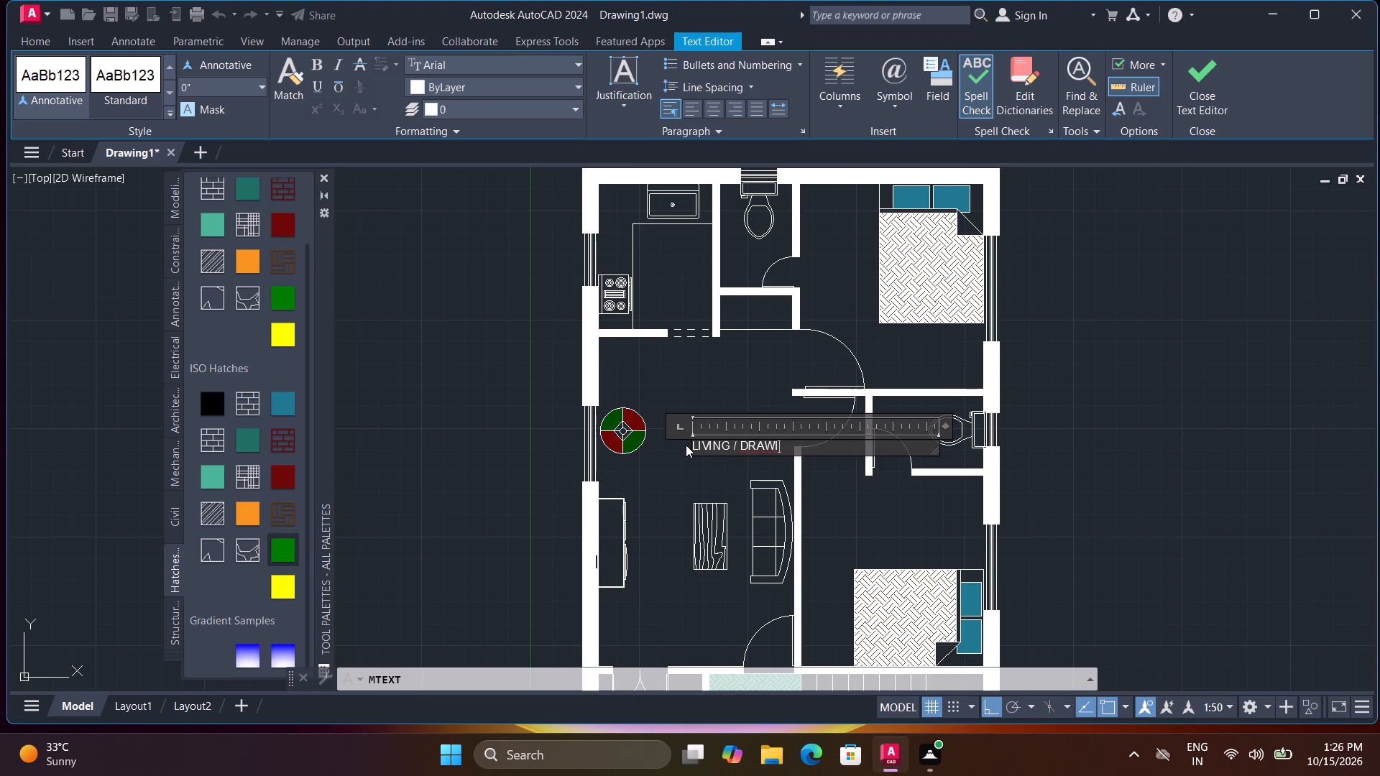
{"action": "key", "text": "BackSpace"}
{"action": "type", "text": "ING"}
Add the room size 9'4' x 15'9" as the label's second line and finish the text.
{"action": "key", "text": "Return"}
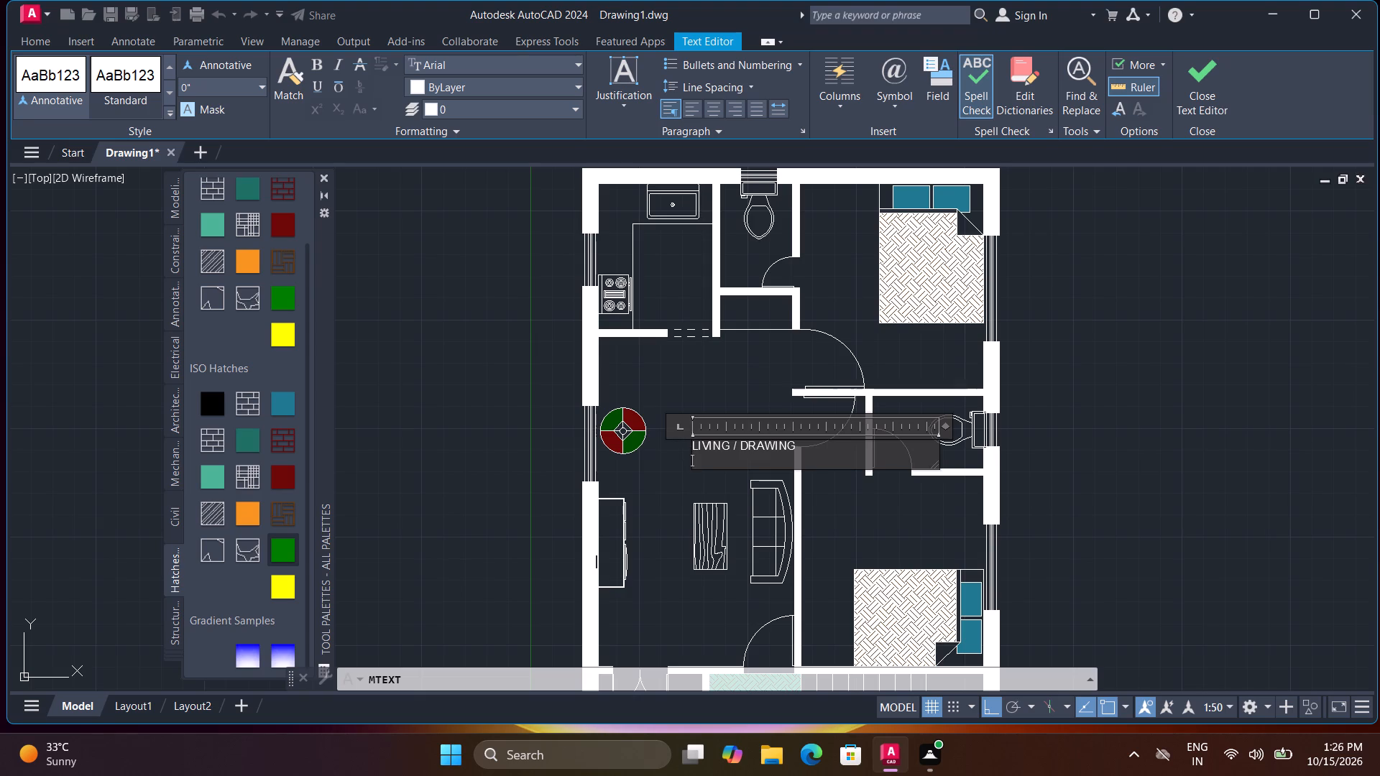
{"action": "type", "text": "9'"}
{"action": "key", "text": "4"}
{"action": "key", "text": "apostrophe"}
{"action": "key", "text": "space"}
{"action": "type", "text": "x"}
{"action": "key", "text": "space"}
{"action": "type", "text": "15"}
{"action": "type", "text": "'9"}
{"action": "key", "text": "shift+quotedbl"}
{"action": "left_click", "coordinate": [852, 528]}
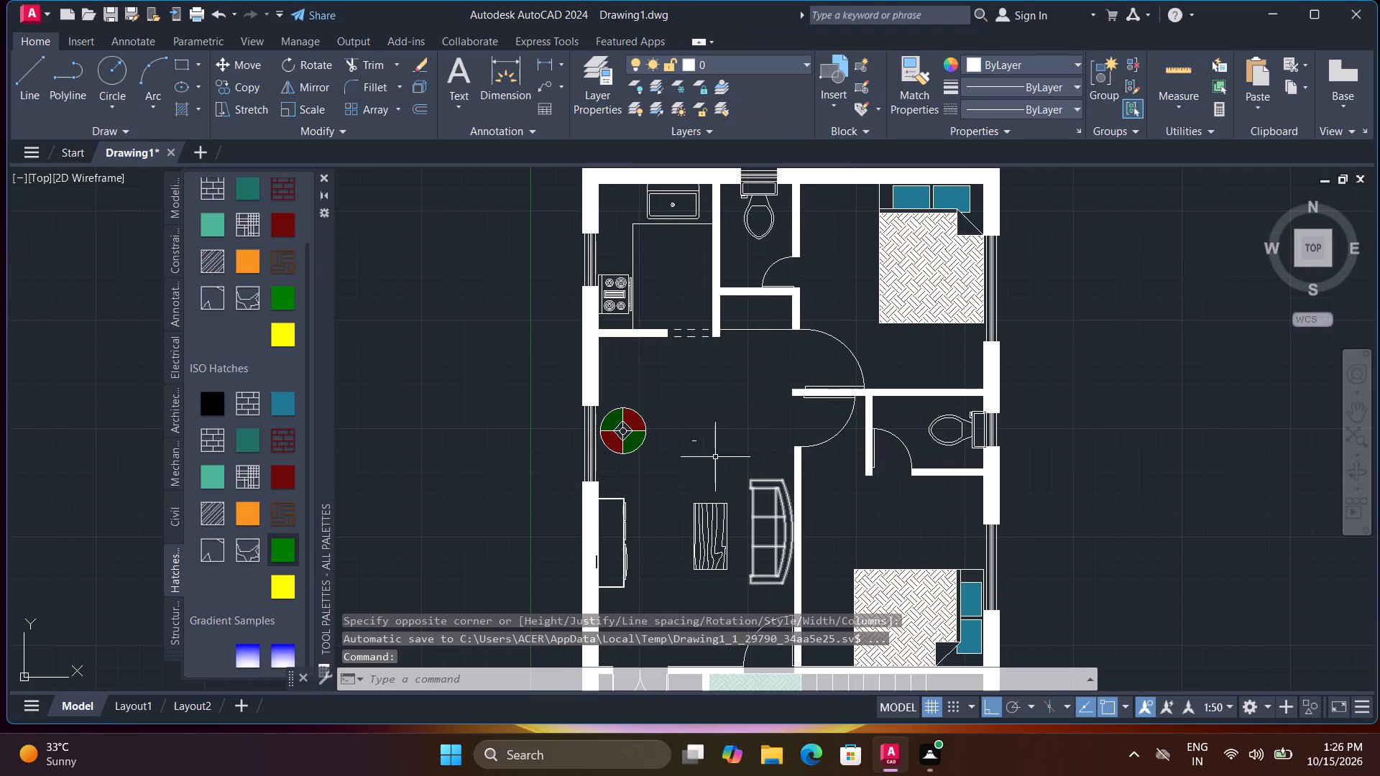
Scale up the tiny LIVING / DRAWING label until it spans most of the living room's width.
{"action": "left_click", "coordinate": [688, 433]}
{"action": "left_click", "coordinate": [702, 447]}
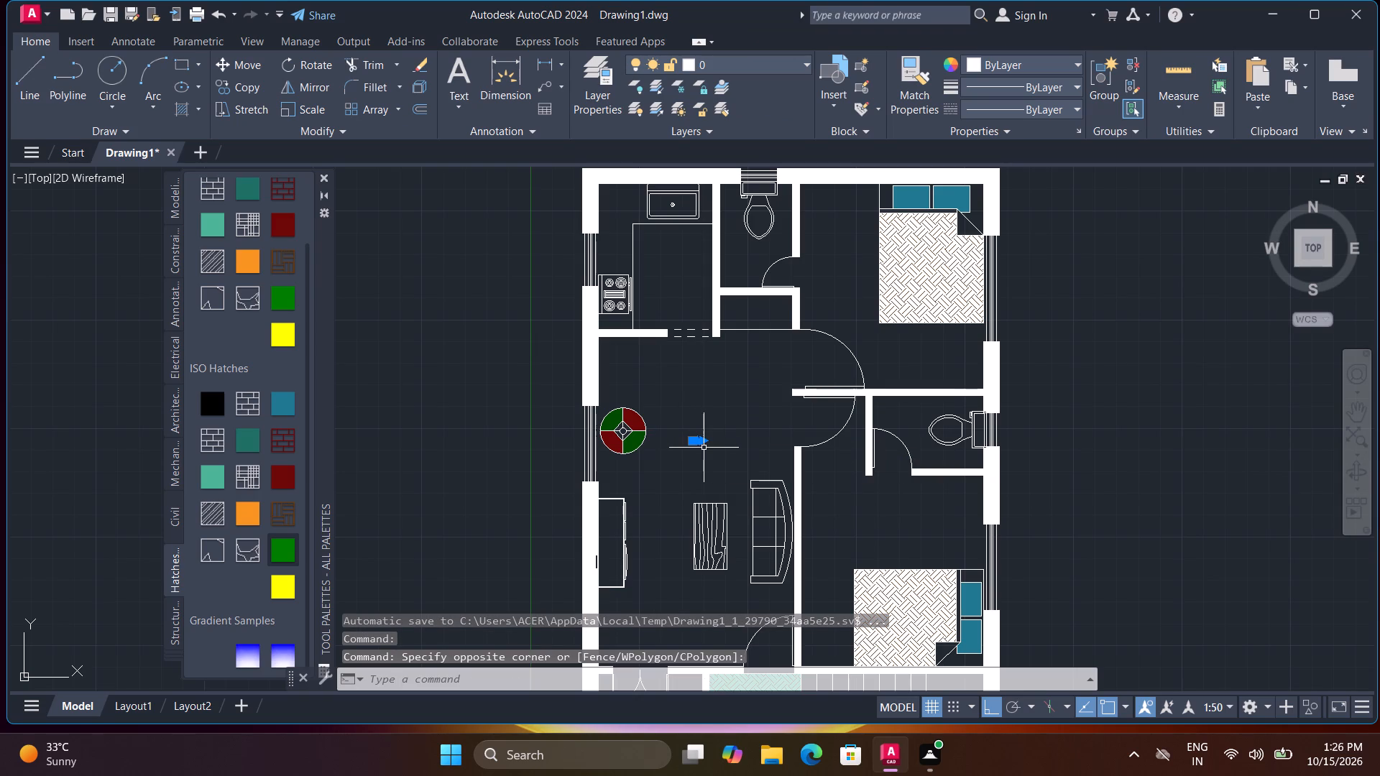
{"action": "type", "text": "SC"}
{"action": "key", "text": "space"}
{"action": "left_click", "coordinate": [694, 440]}
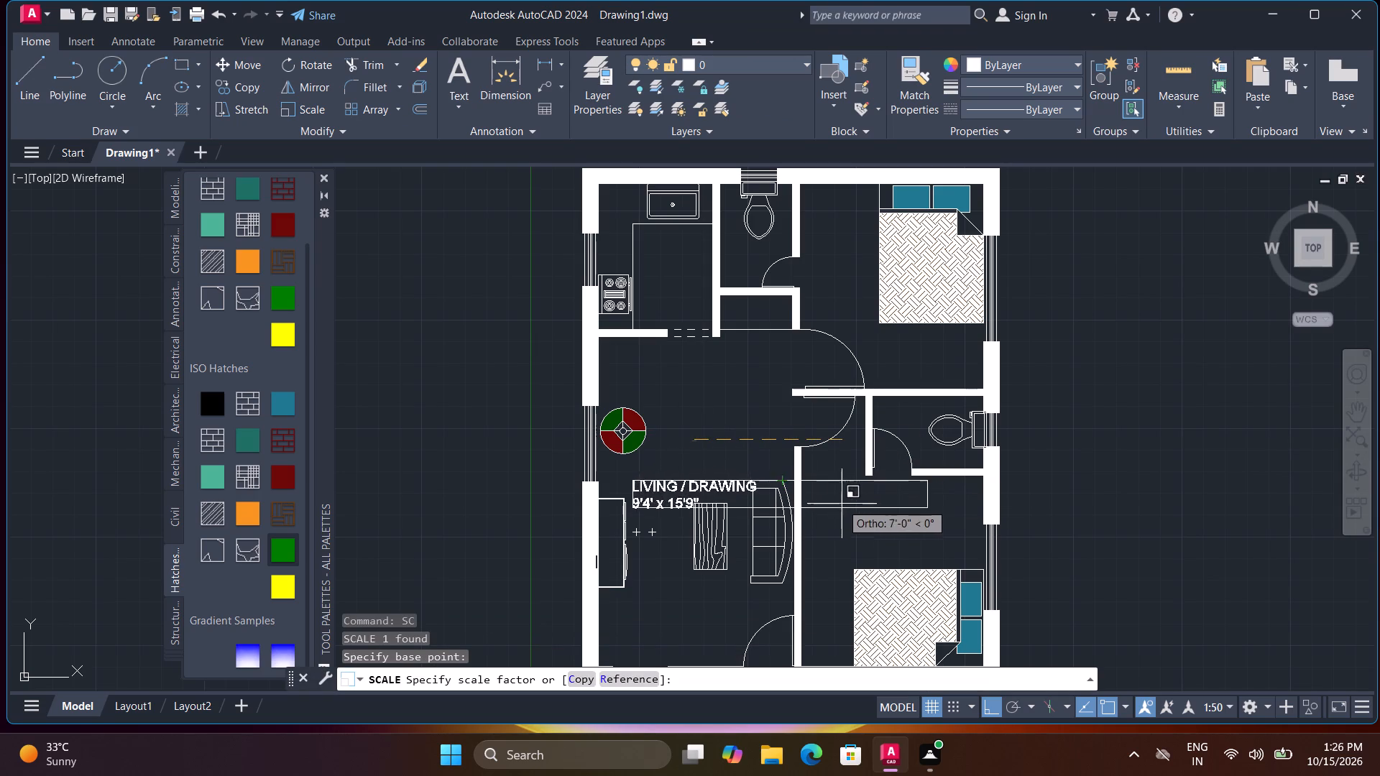
{"action": "left_click", "coordinate": [855, 512]}
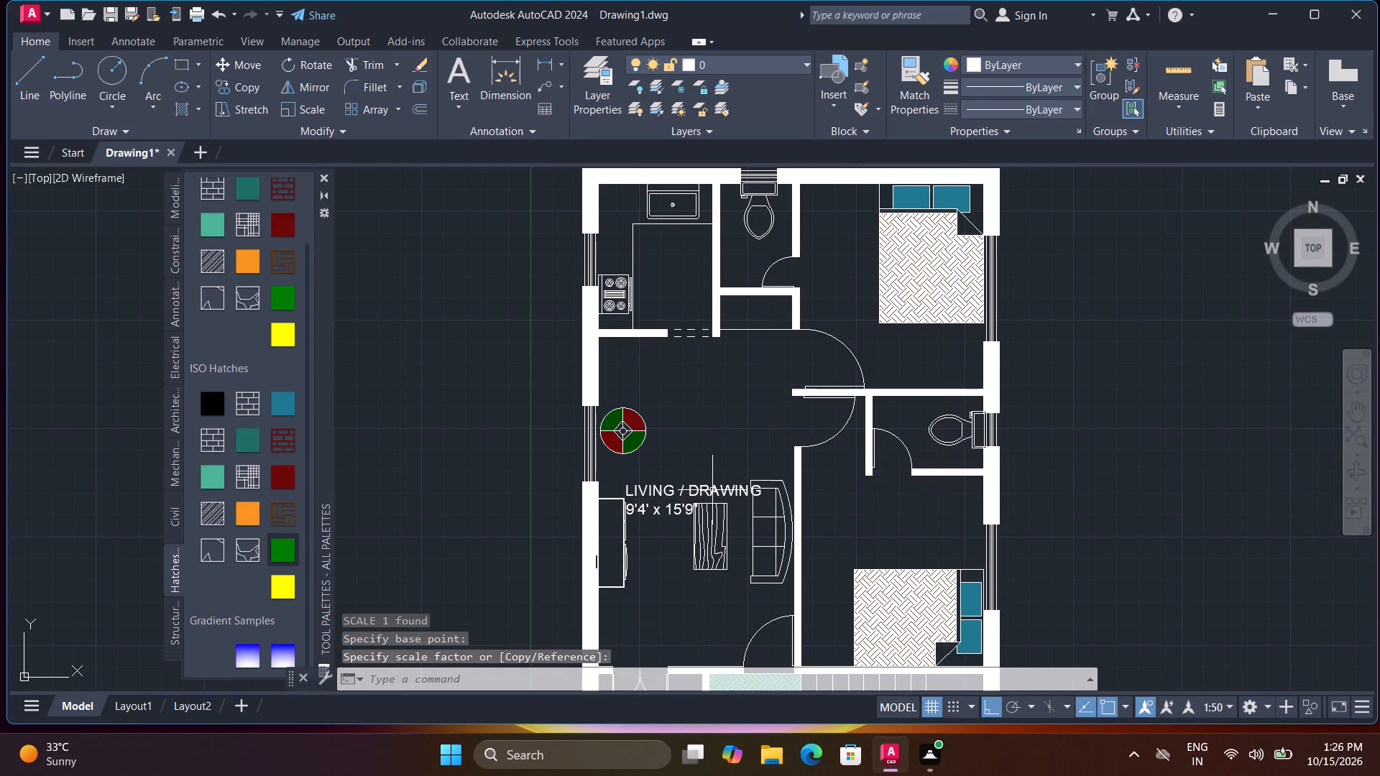
Turn Ortho off and move the label about 6'-0" down to the open floor between the coffee table and the double door.
{"action": "left_click", "coordinate": [711, 489]}
{"action": "type", "text": "M"}
{"action": "key", "text": "space"}
{"action": "left_click", "coordinate": [711, 489]}
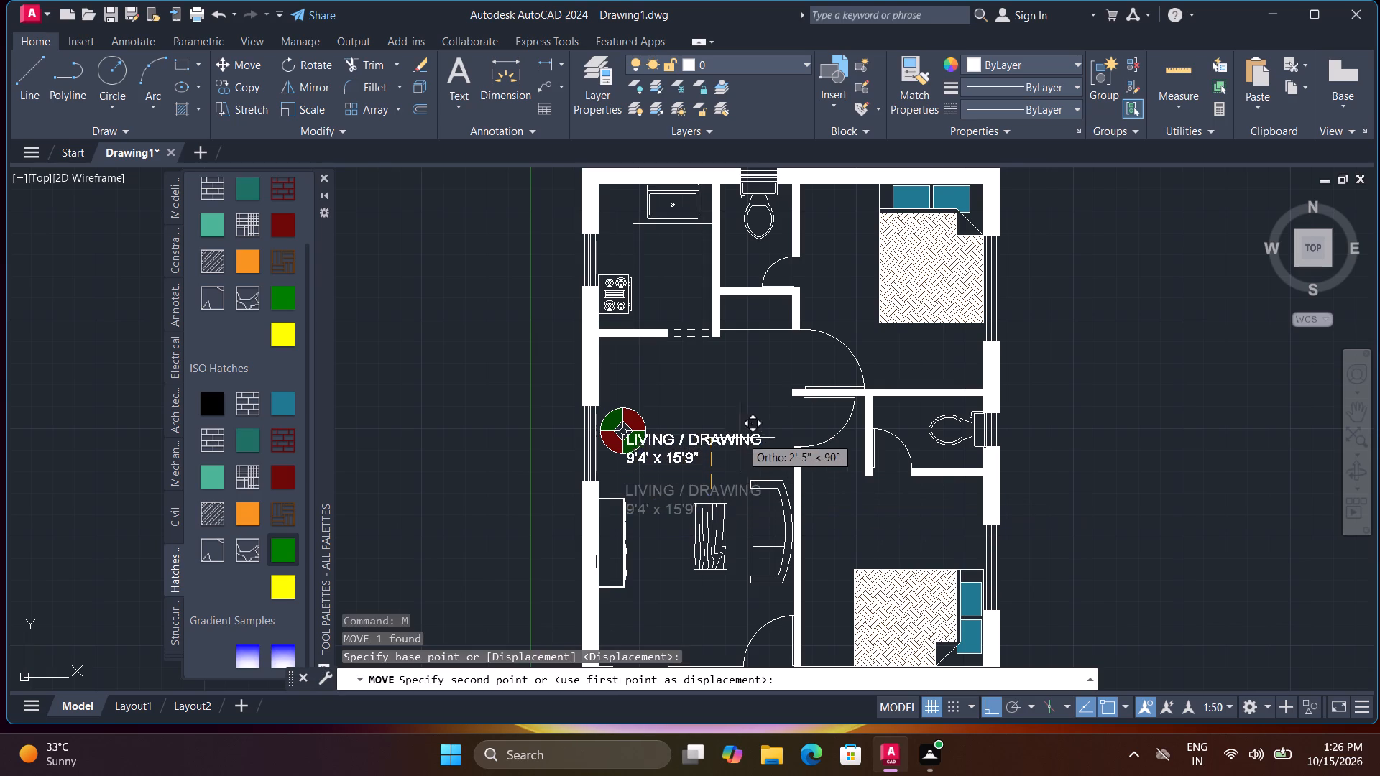
{"action": "key", "text": "F8"}
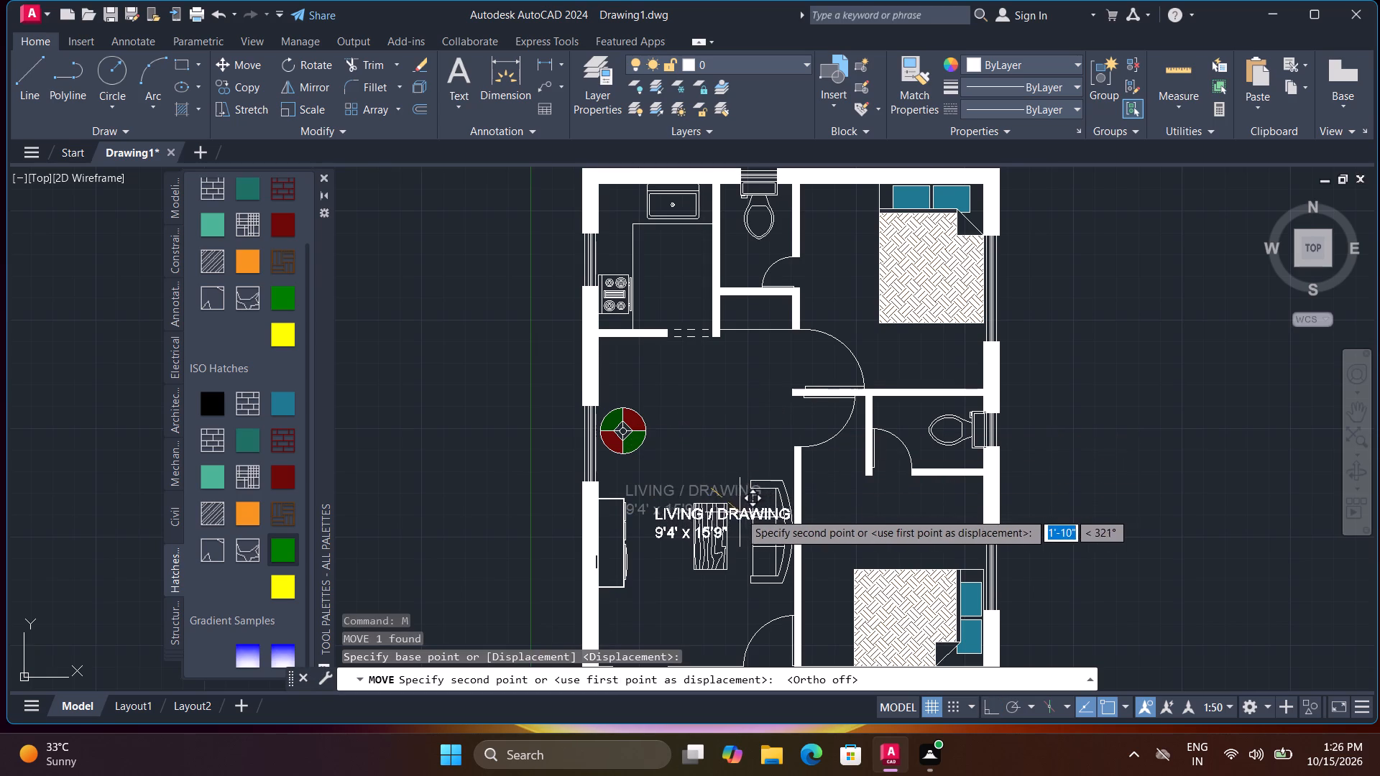
{"action": "middle_click_drag", "start_coordinate": [736, 509], "coordinate": [729, 390]}
{"action": "scroll", "coordinate": [703, 495], "scroll_direction": "up", "scroll_amount": 1}
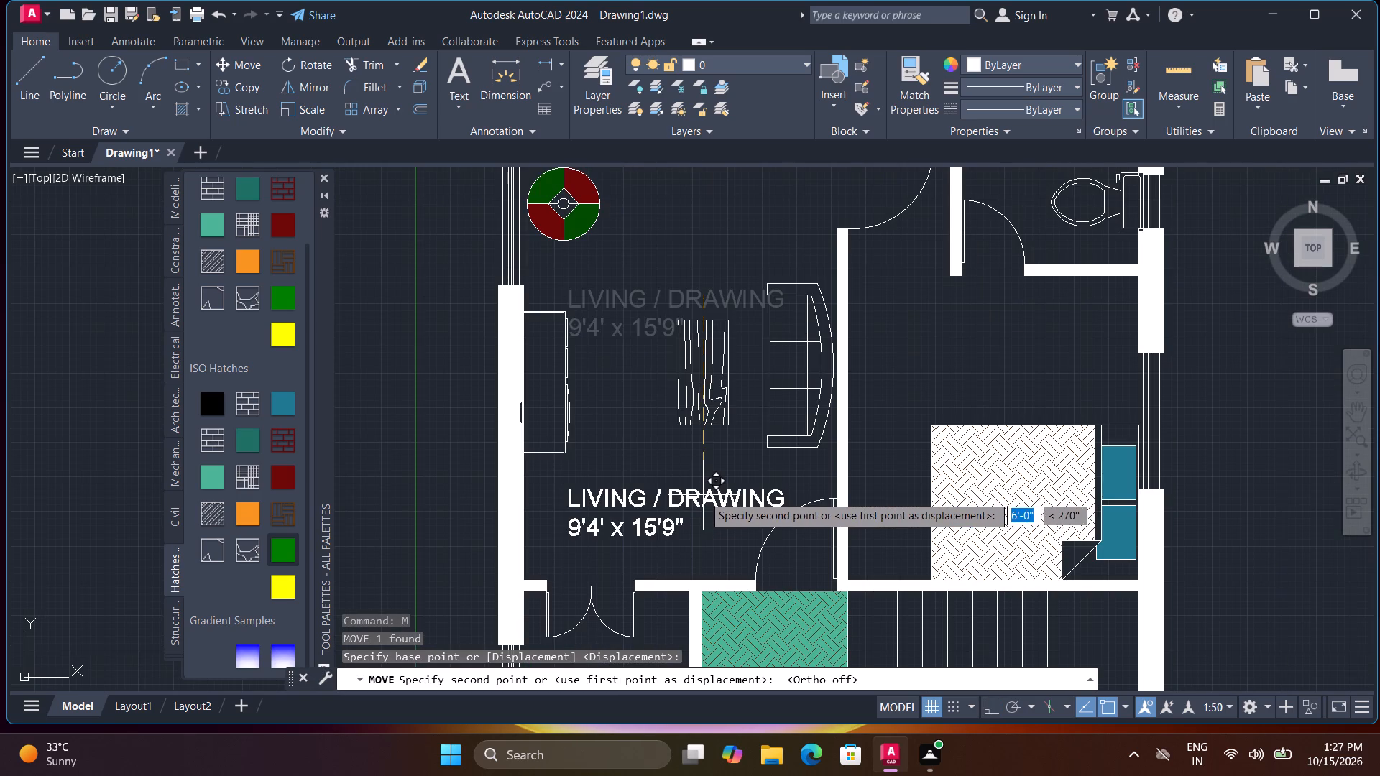
{"action": "left_click", "coordinate": [698, 491]}
Scale the living room label down slightly, using a base point within its first line.
{"action": "left_click", "coordinate": [691, 496]}
{"action": "type", "text": "SC"}
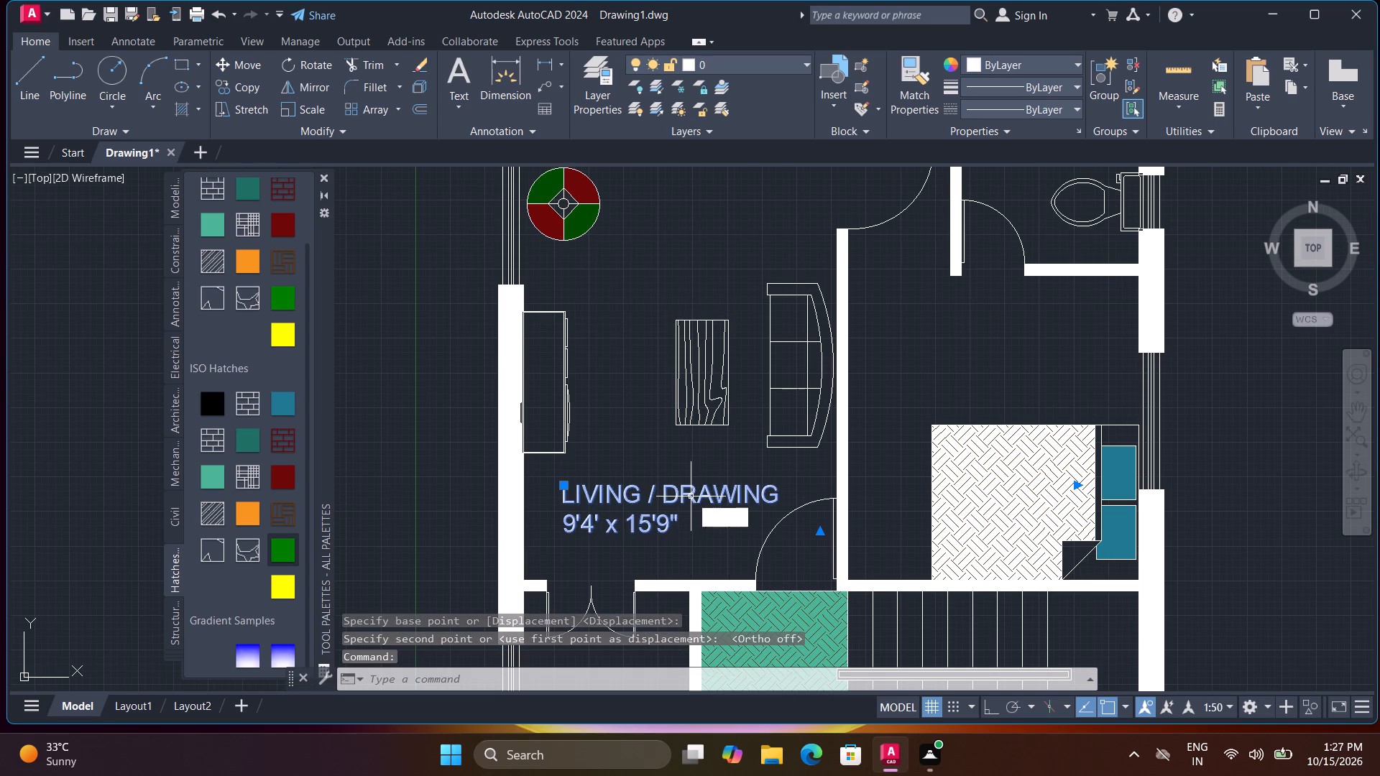
{"action": "key", "text": "space"}
{"action": "left_click", "coordinate": [643, 497]}
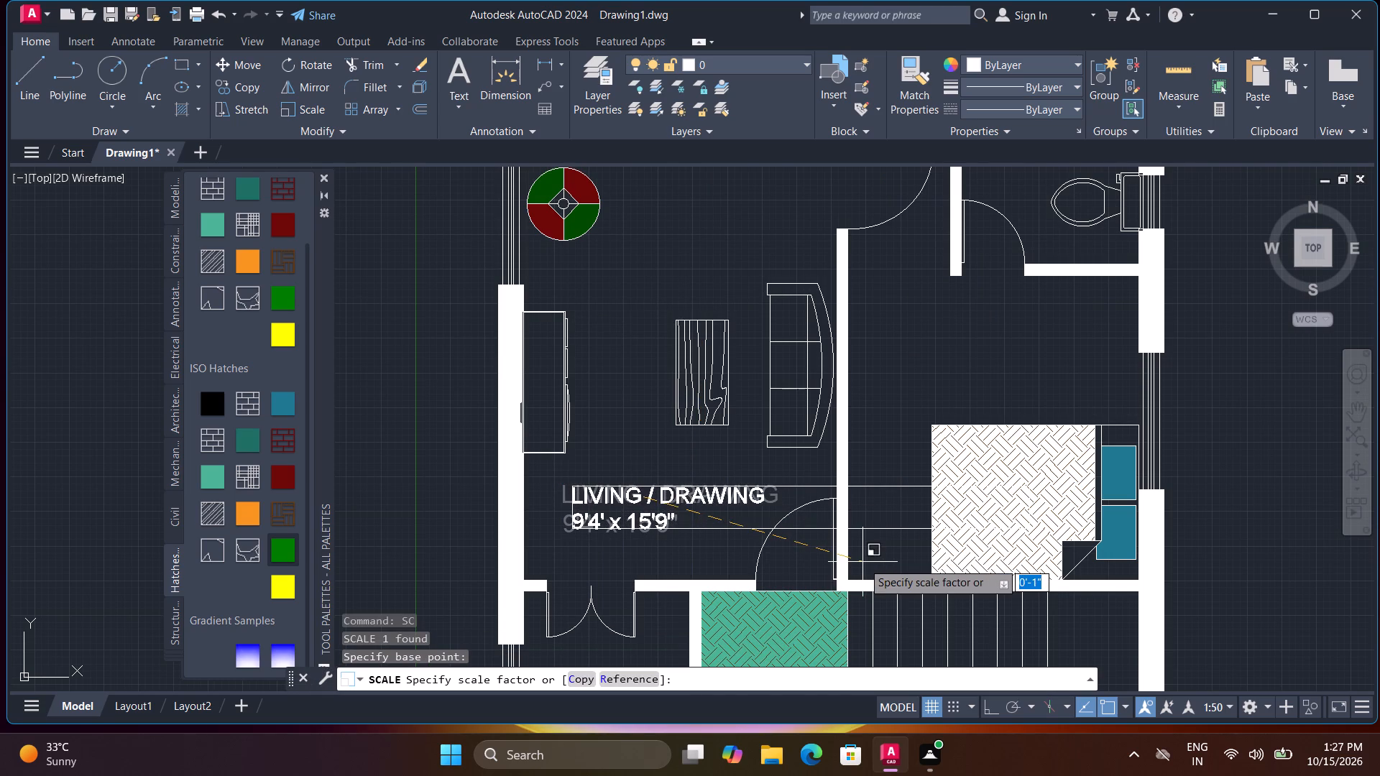
{"action": "left_click", "coordinate": [862, 562]}
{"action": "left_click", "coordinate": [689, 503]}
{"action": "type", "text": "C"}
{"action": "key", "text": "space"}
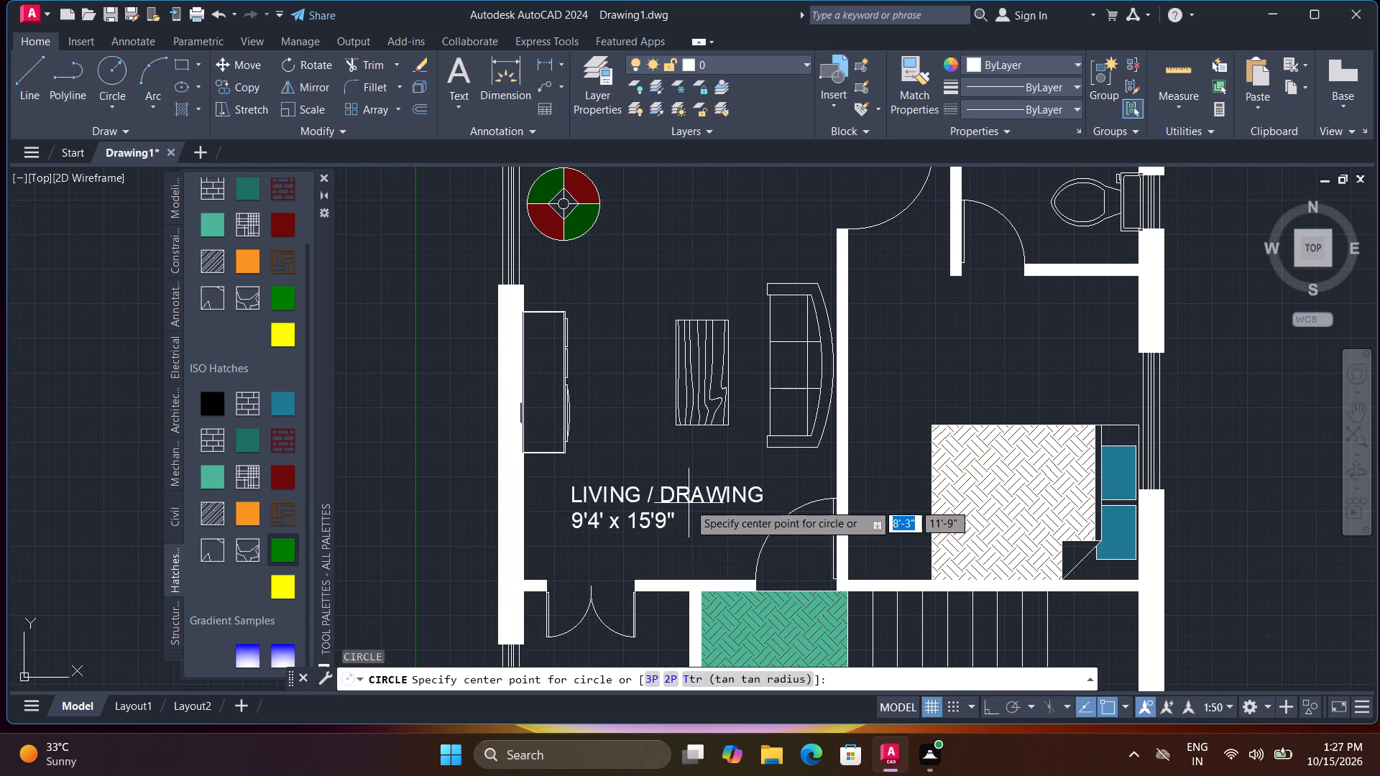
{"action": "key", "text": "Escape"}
Copy the living room label into the lower bedroom, the green-hatched area beside the stairs, and the small room with the double door.
{"action": "type", "text": "CO"}
{"action": "key", "text": "space"}
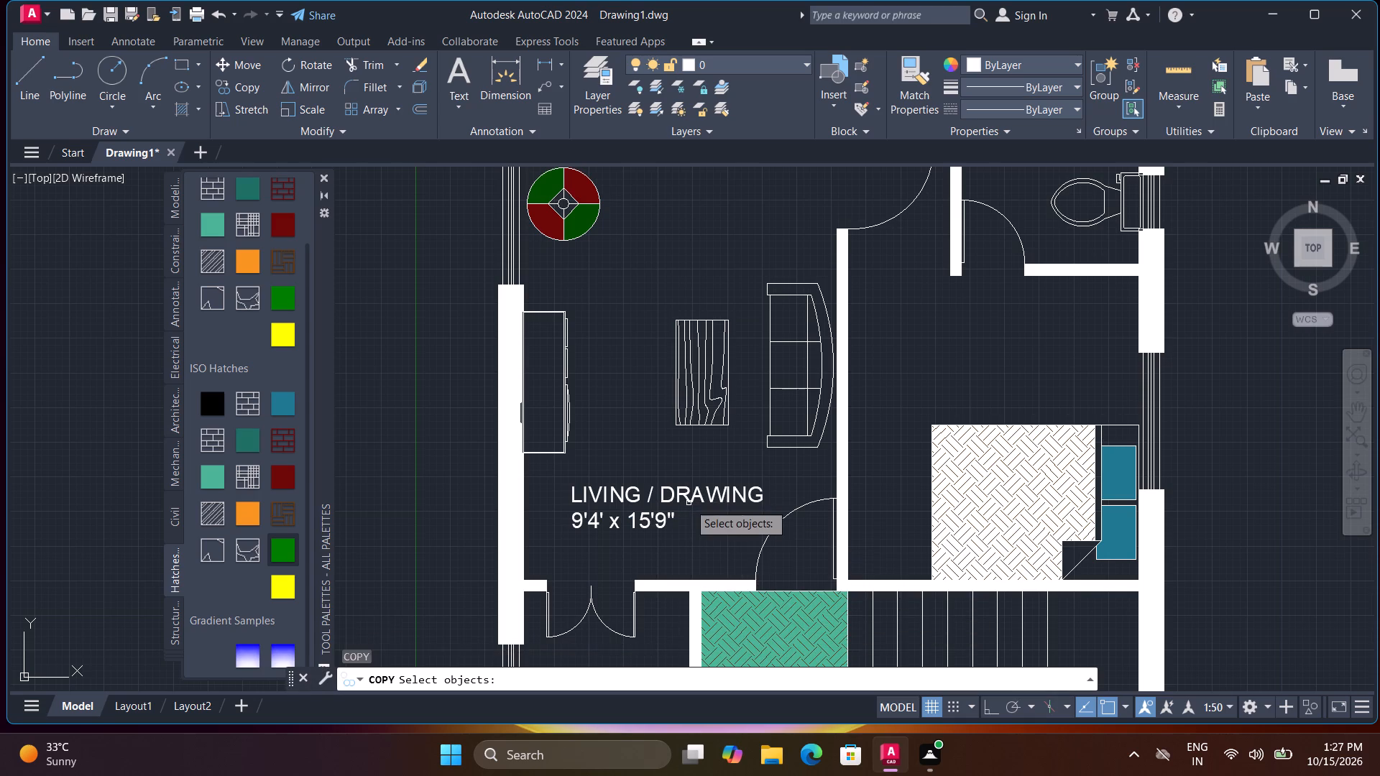
{"action": "left_click", "coordinate": [688, 501]}
{"action": "key", "text": "space"}
{"action": "left_click", "coordinate": [688, 501]}
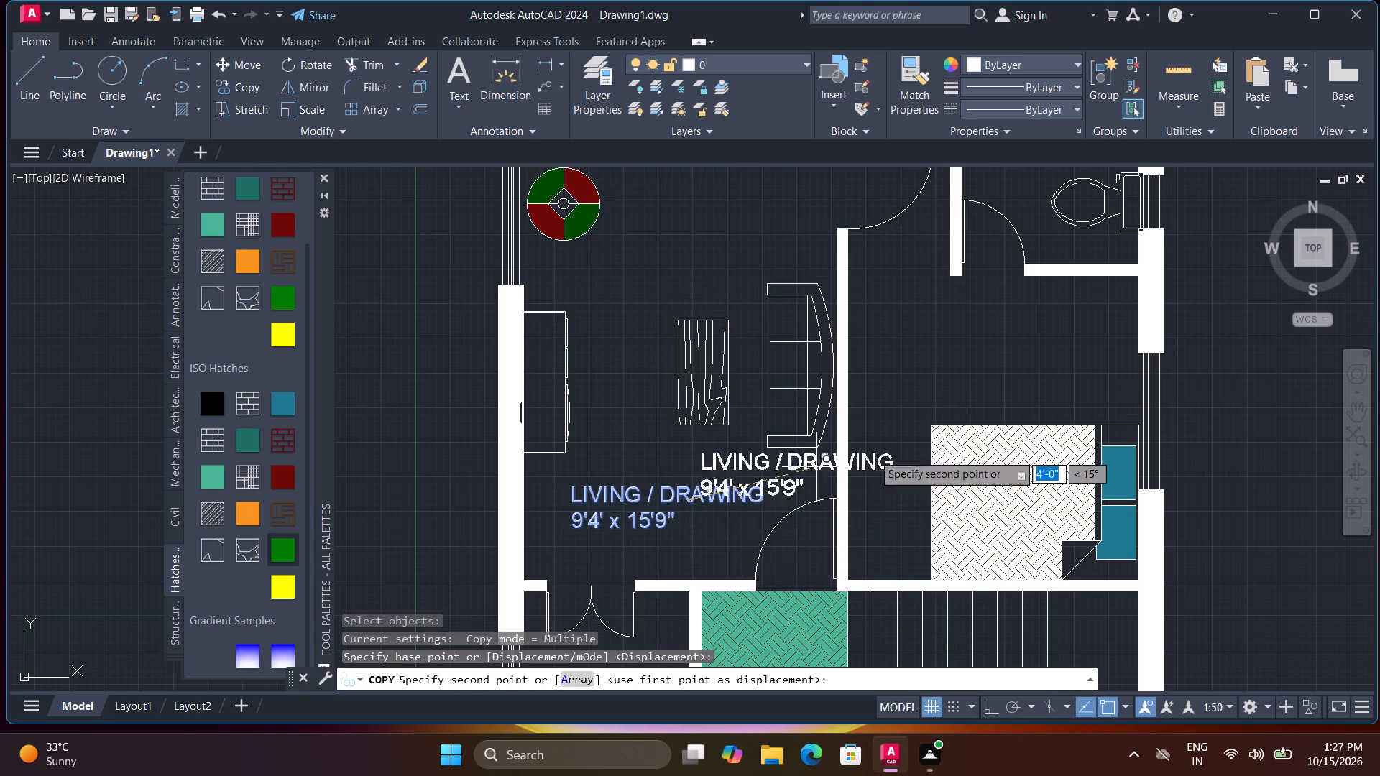
{"action": "left_click", "coordinate": [1019, 364]}
{"action": "middle_click_drag", "start_coordinate": [1034, 443], "coordinate": [993, 218]}
{"action": "middle_click", "coordinate": [995, 216]}
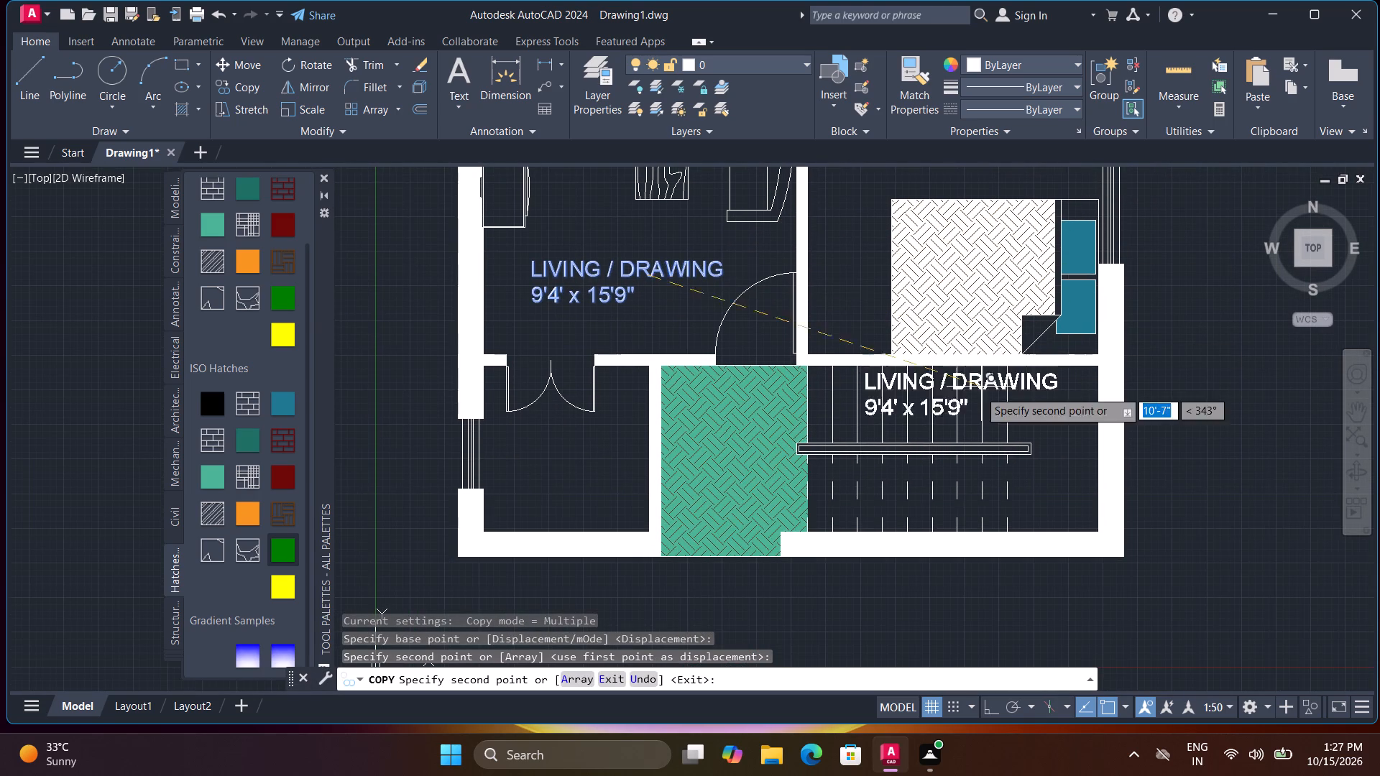
{"action": "left_click", "coordinate": [794, 479]}
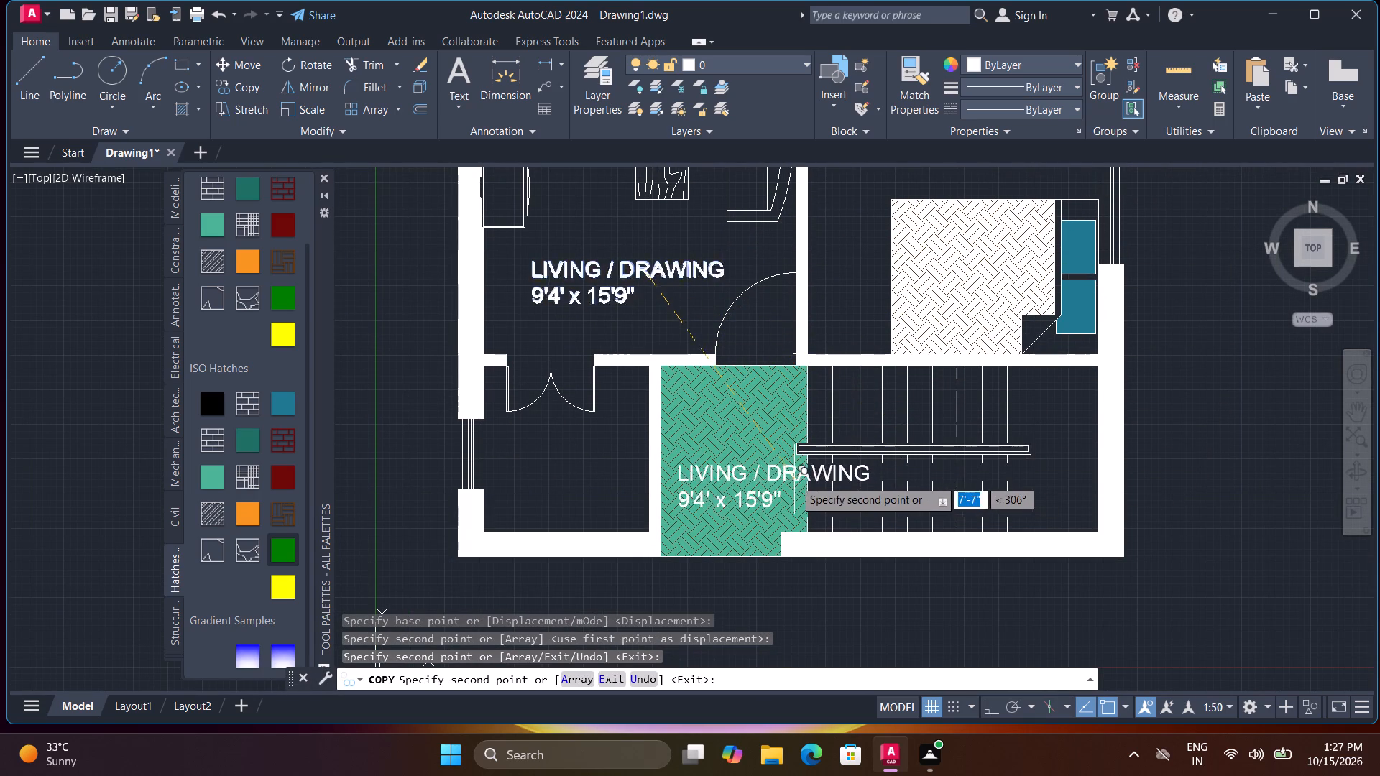
{"action": "left_click", "coordinate": [611, 448]}
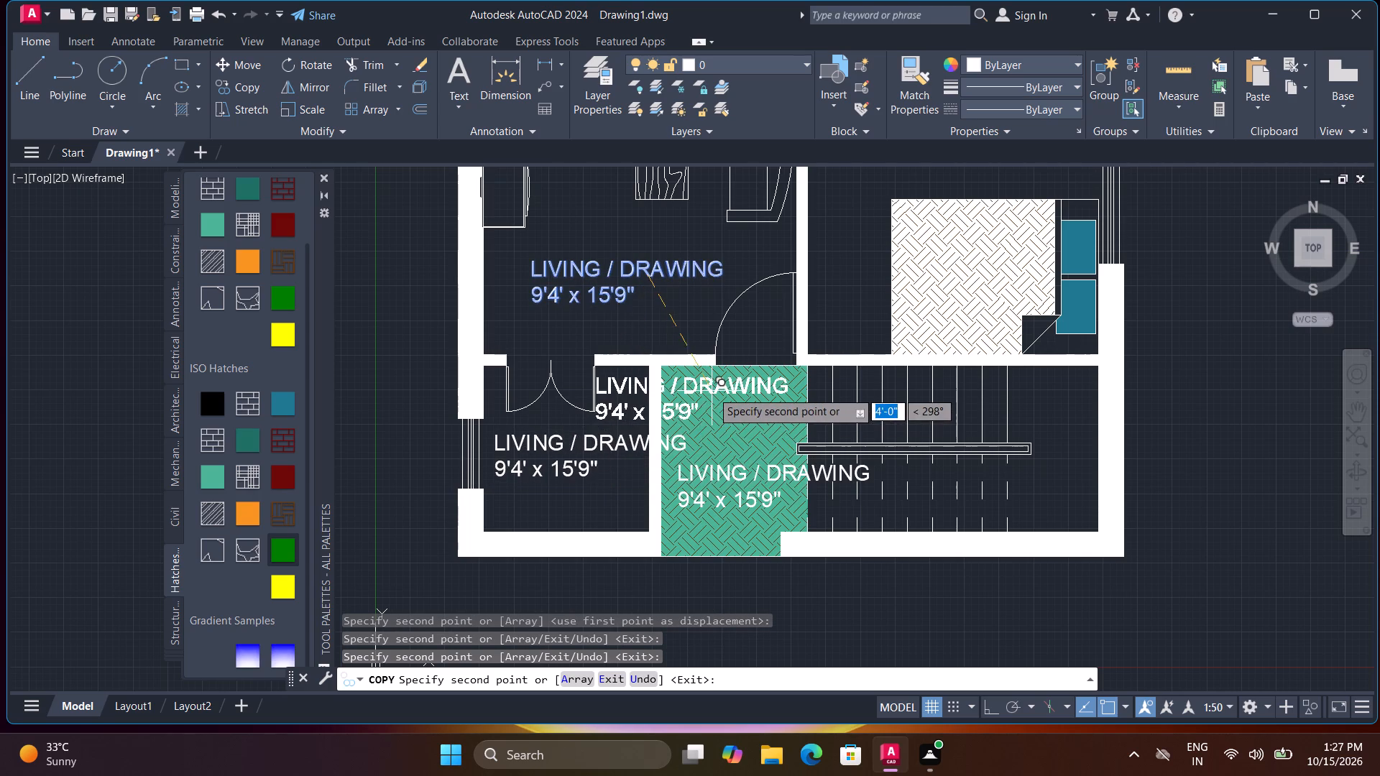
Copy the living room label into the toilet between the two bedrooms, the upper bedroom below its bed, and the kitchen.
{"action": "middle_click_drag", "start_coordinate": [740, 359], "coordinate": [653, 515]}
{"action": "scroll", "coordinate": [655, 507], "scroll_direction": "down", "scroll_amount": 1}
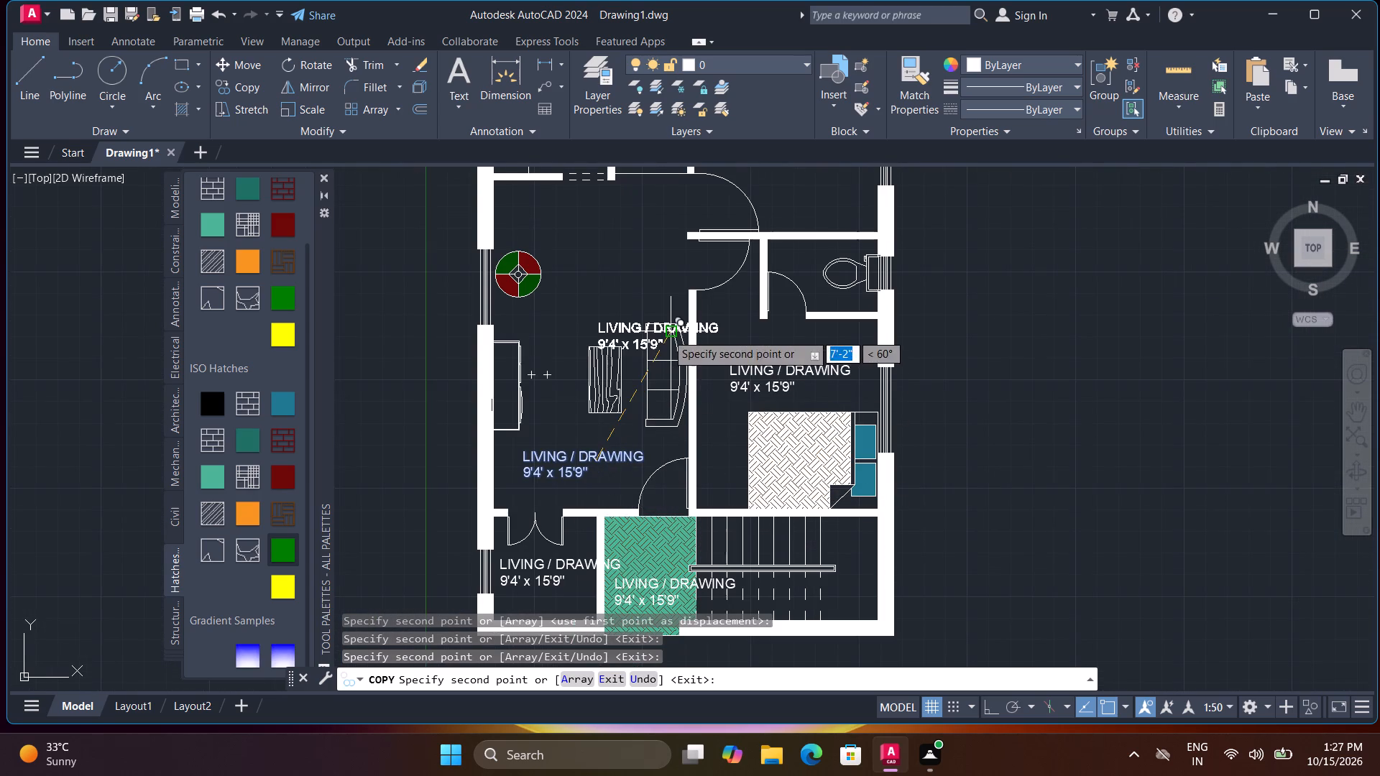
{"action": "middle_click_drag", "start_coordinate": [666, 333], "coordinate": [658, 560]}
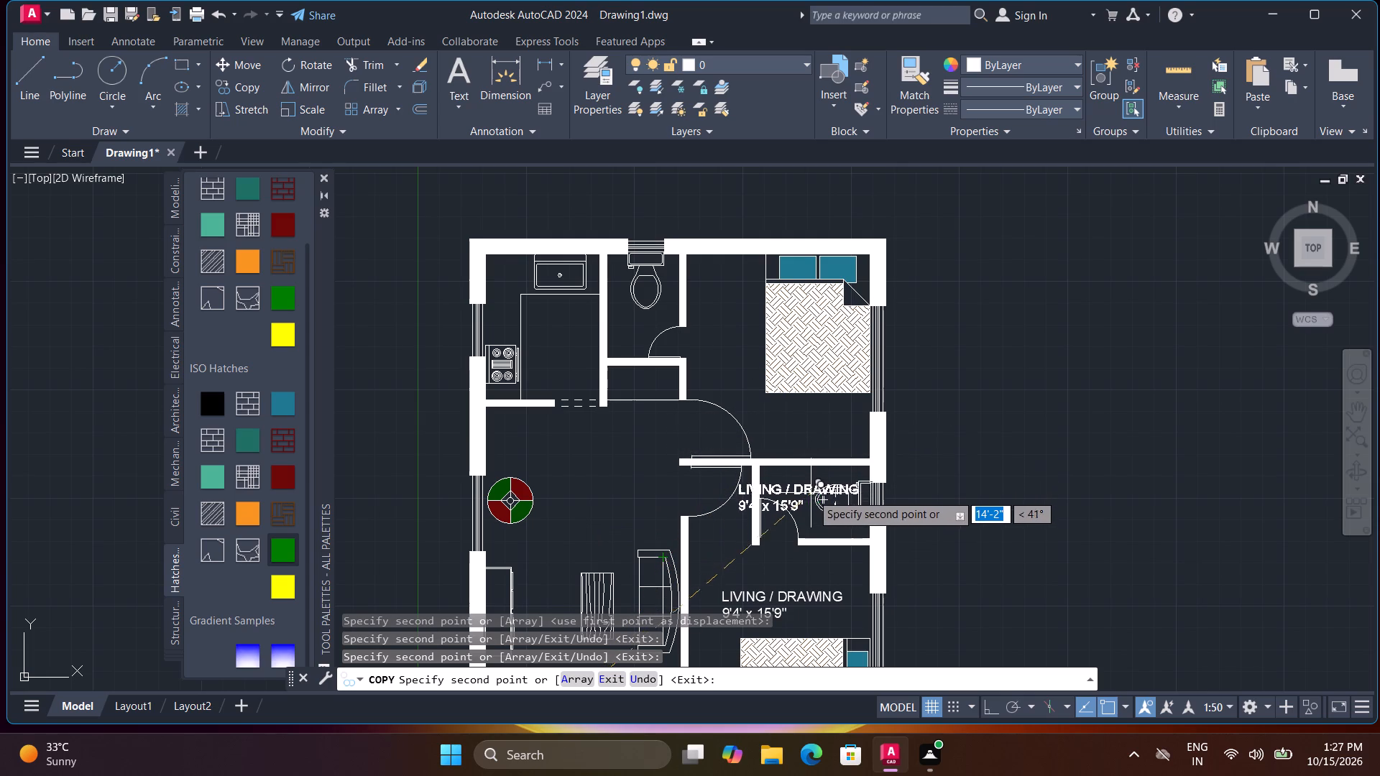
{"action": "left_click", "coordinate": [814, 497]}
{"action": "left_click", "coordinate": [807, 427]}
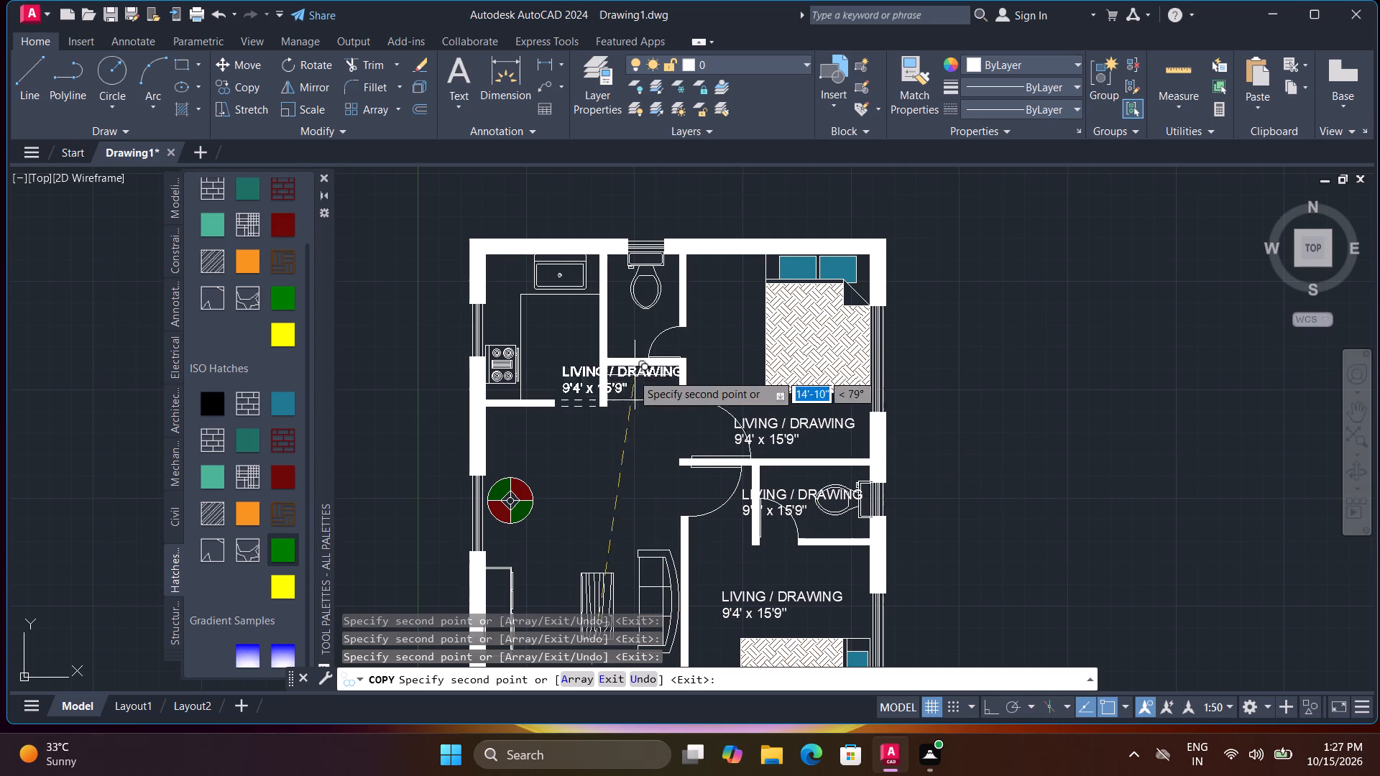
{"action": "left_click", "coordinate": [589, 346]}
{"action": "key", "text": "Escape"}
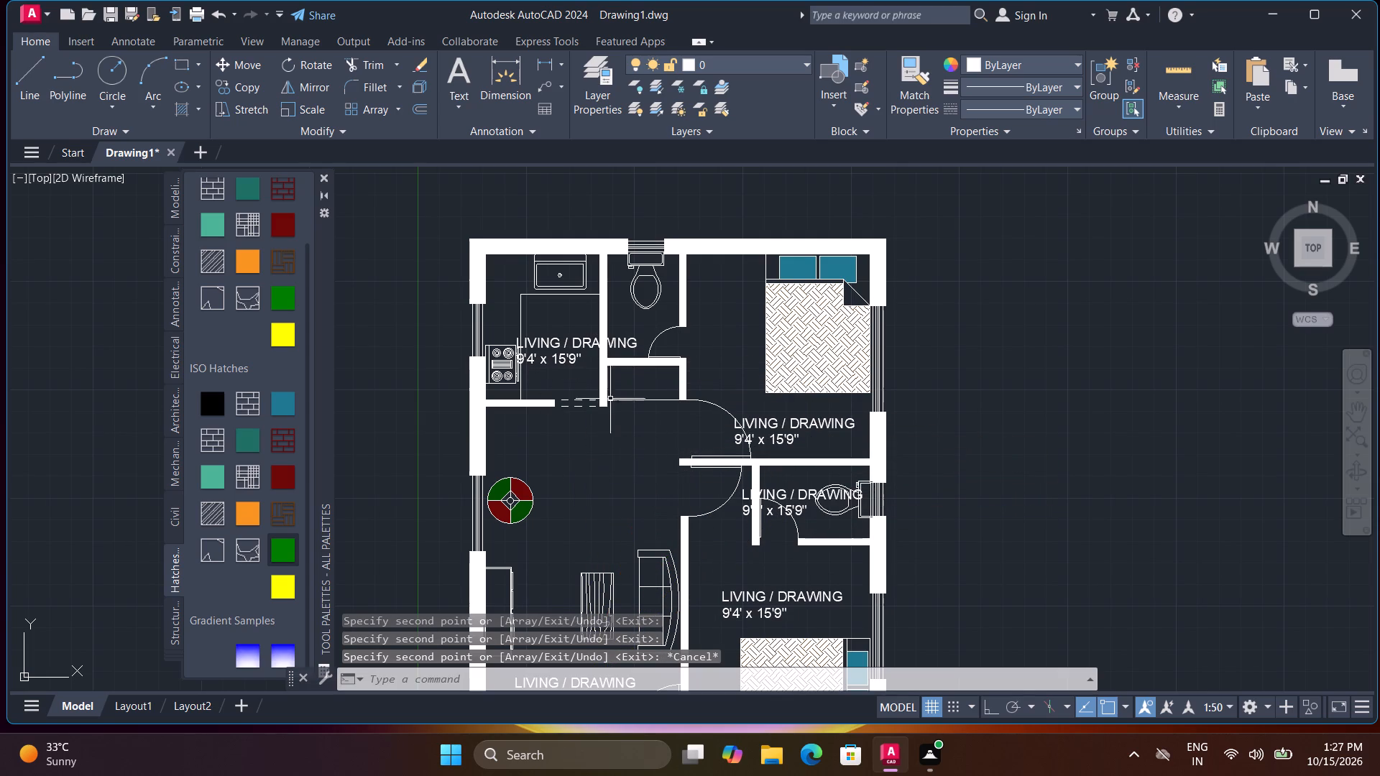
Replace the kitchen label's text with KITCHEN and 5'6" x 7' on a second line.
{"action": "double_click", "coordinate": [575, 346]}
{"action": "key", "text": "ctrl+a"}
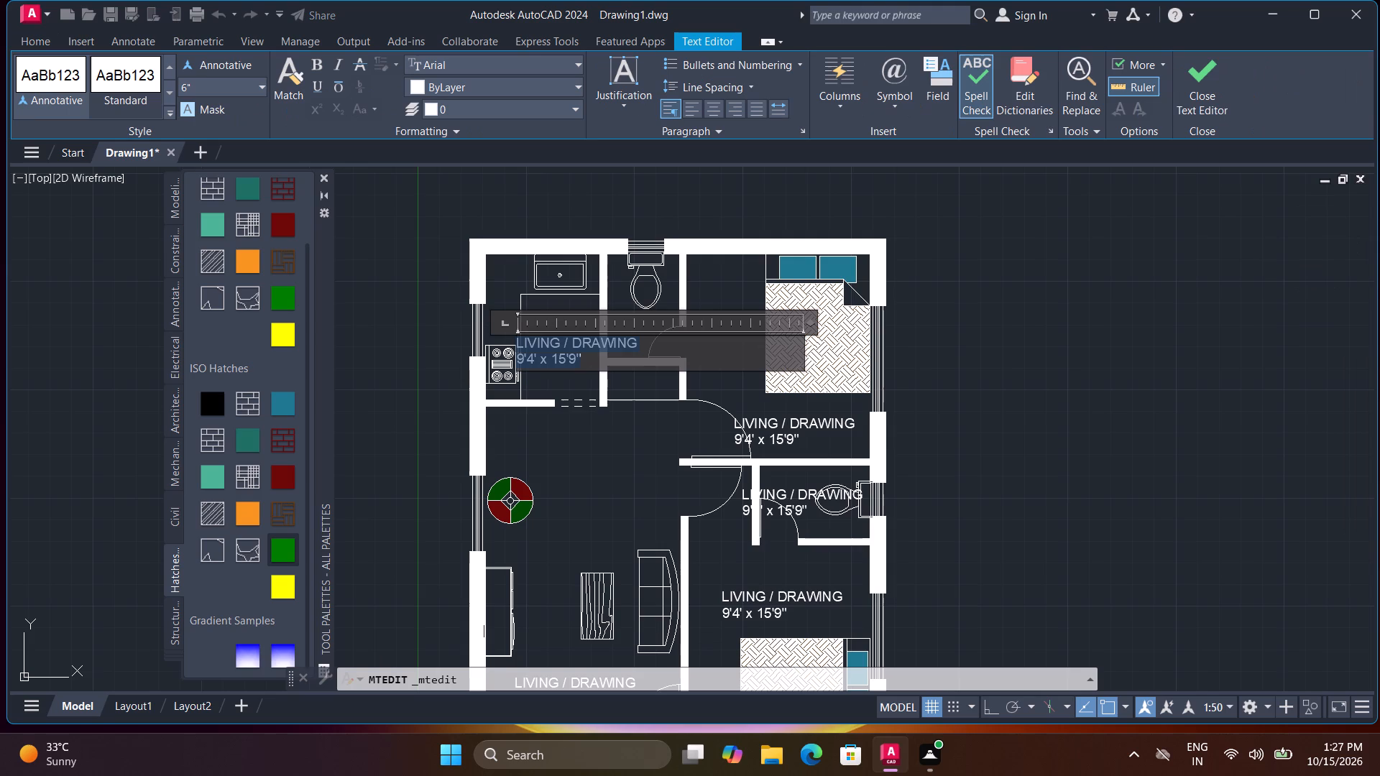
{"action": "type", "text": "KI"}
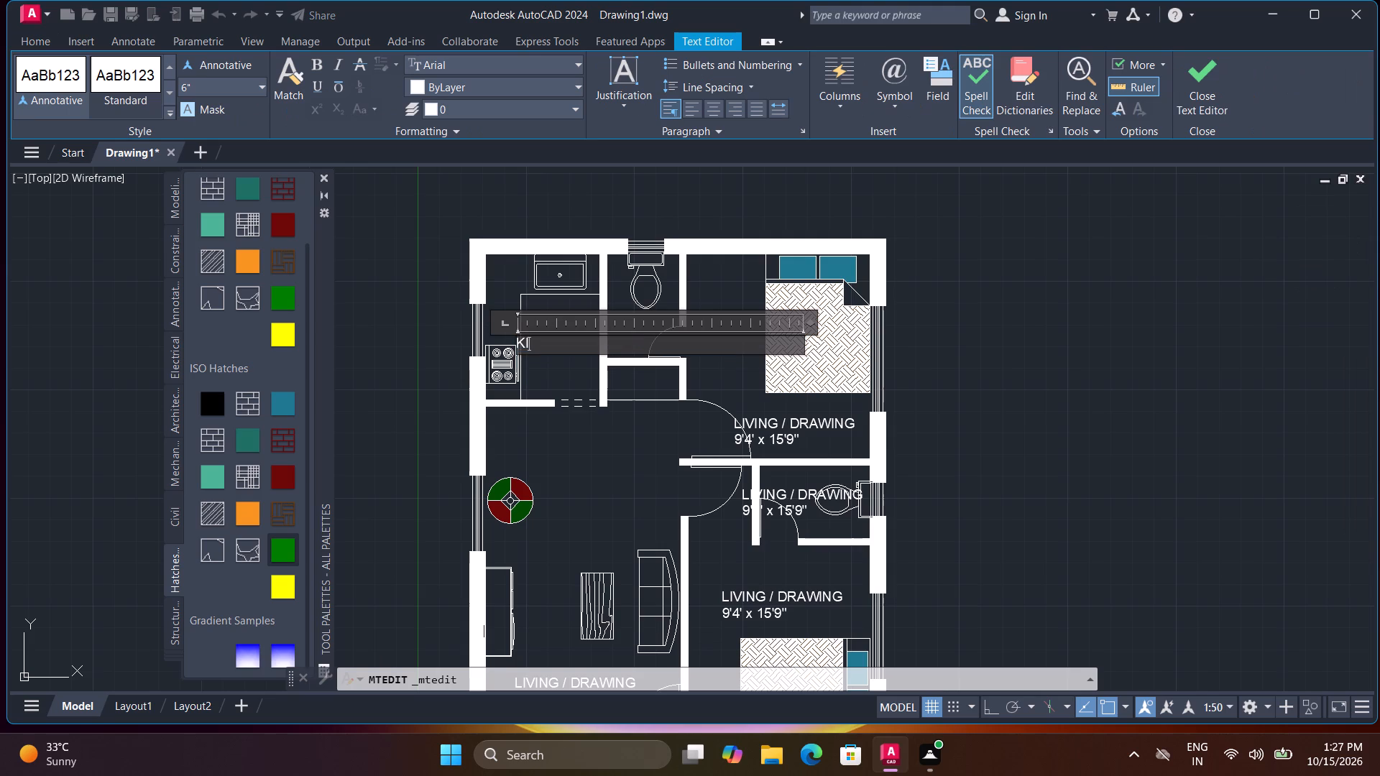
{"action": "type", "text": "TCH"}
{"action": "type", "text": "EN"}
{"action": "key", "text": "Return"}
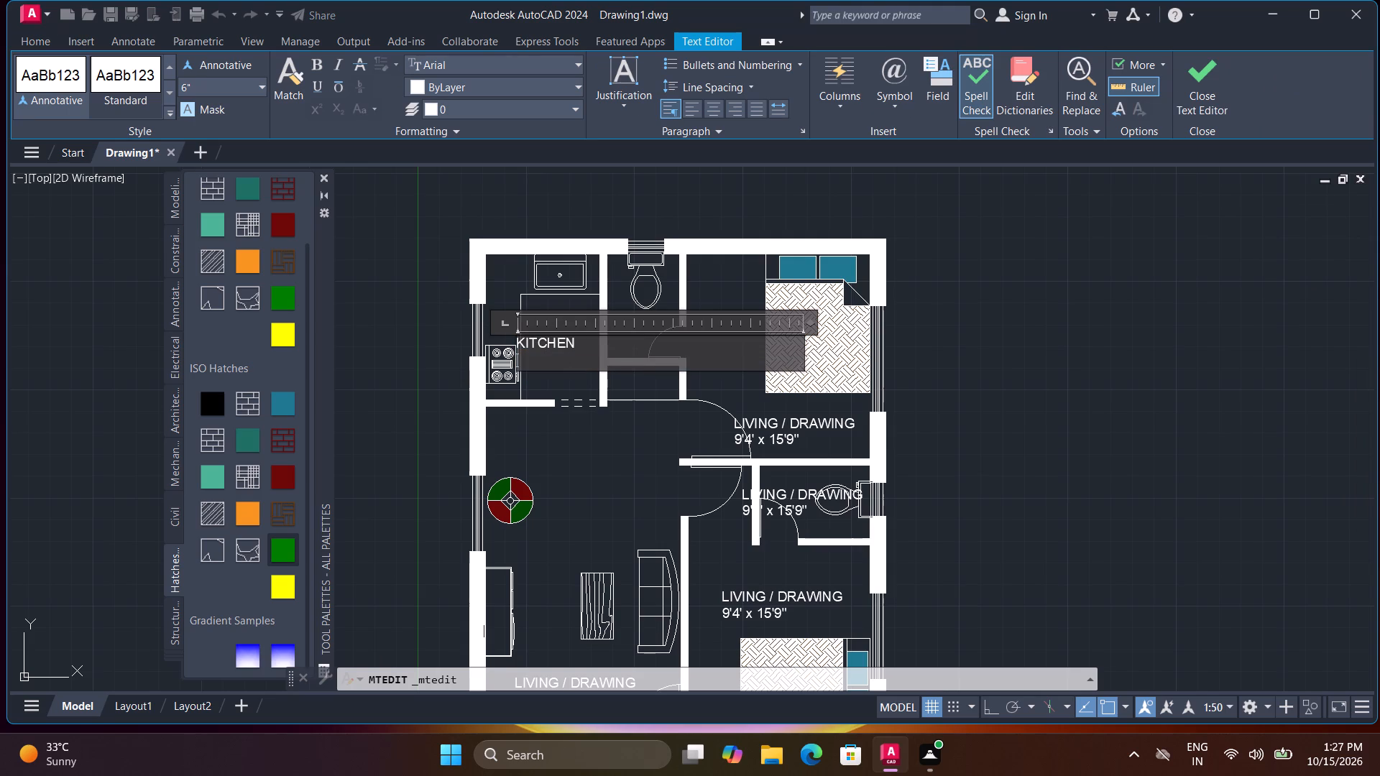
{"action": "key", "text": "5"}
{"action": "key", "text": "apostrophe"}
{"action": "key", "text": "6"}
{"action": "type", "text": "\""}
{"action": "key", "text": "space"}
{"action": "key", "text": "x"}
{"action": "key", "text": "BackSpace"}
{"action": "type", "text": "x"}
{"action": "key", "text": "space"}
{"action": "key", "text": "7"}
{"action": "key", "text": "apostrophe"}
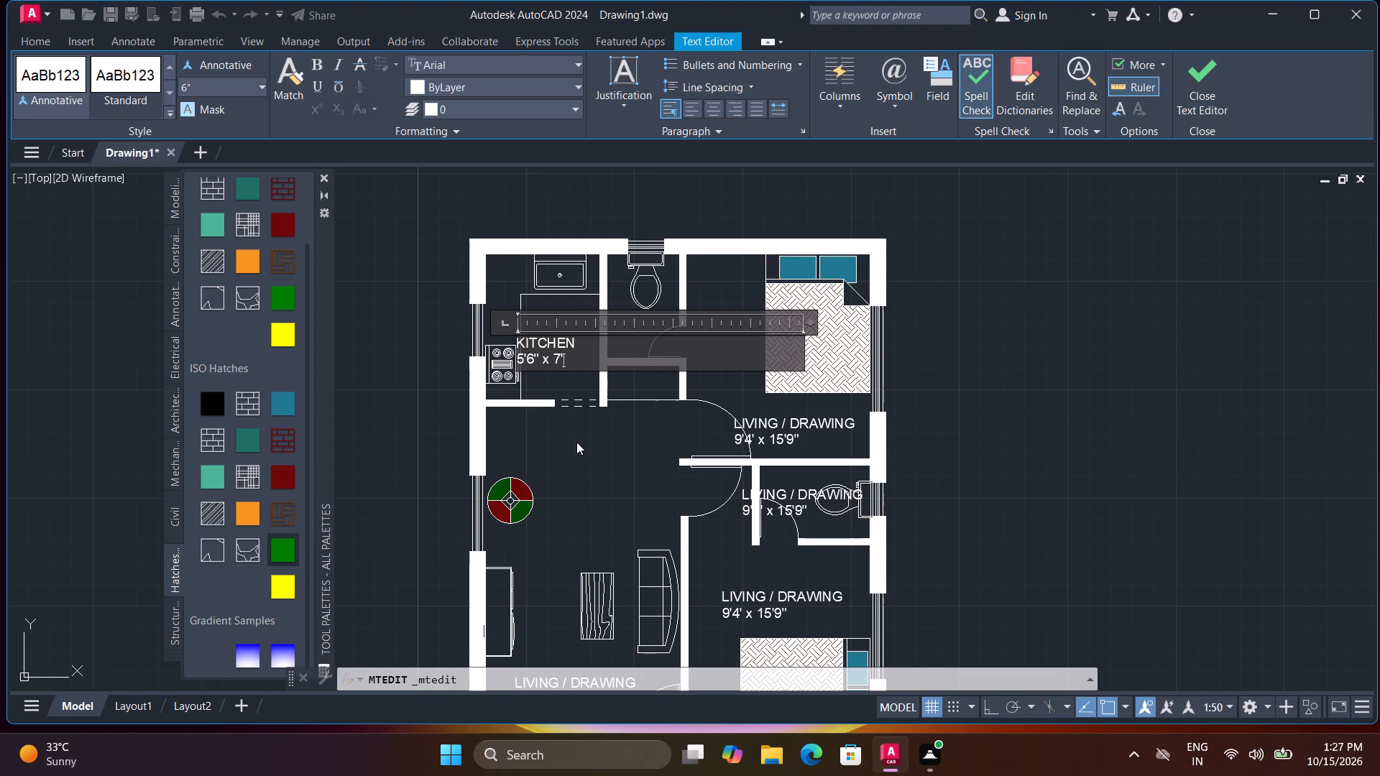
{"action": "left_click", "coordinate": [577, 453]}
Move the kitchen label slightly right and up so it sits clear of the stove.
{"action": "left_click", "coordinate": [540, 346]}
{"action": "key", "text": "m"}
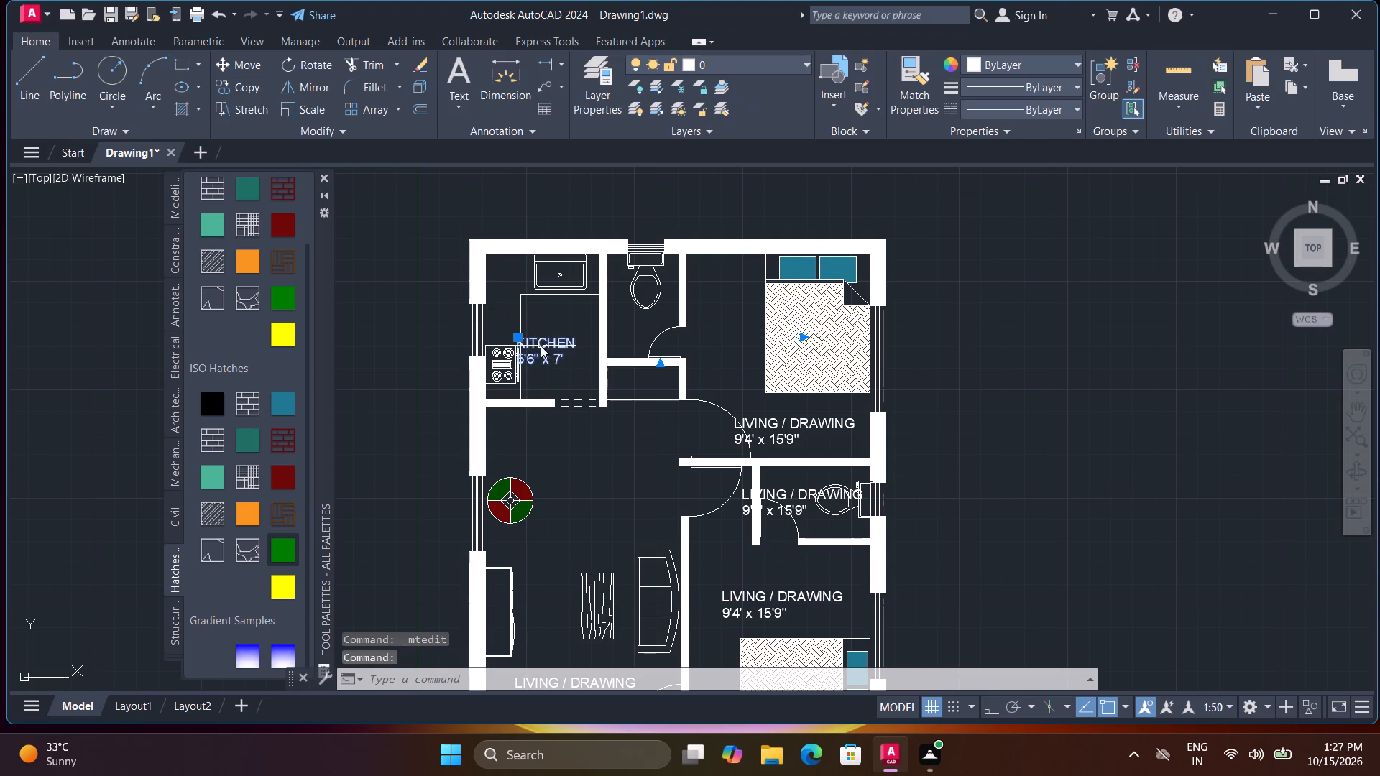
{"action": "key", "text": "space"}
{"action": "left_click", "coordinate": [541, 346]}
{"action": "left_click", "coordinate": [557, 343]}
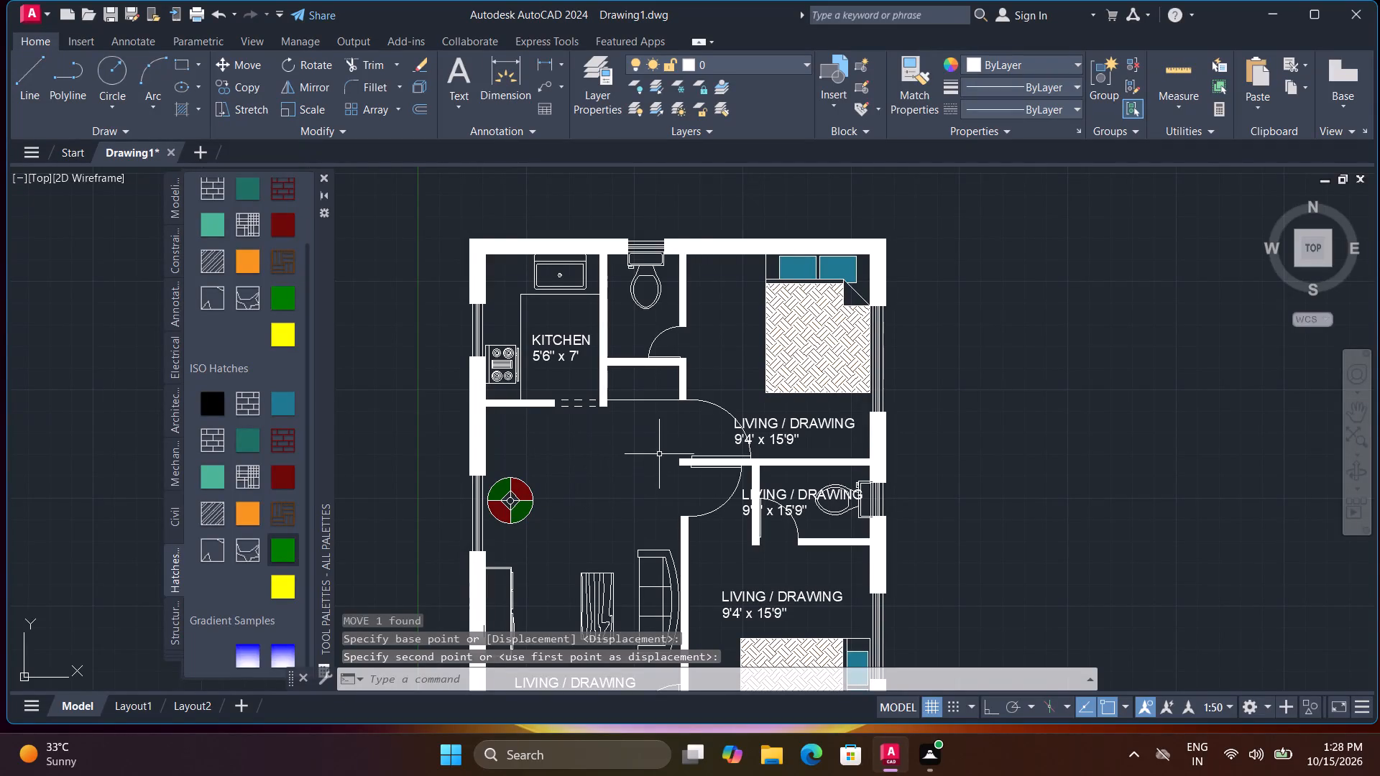
{"action": "key", "text": "space"}
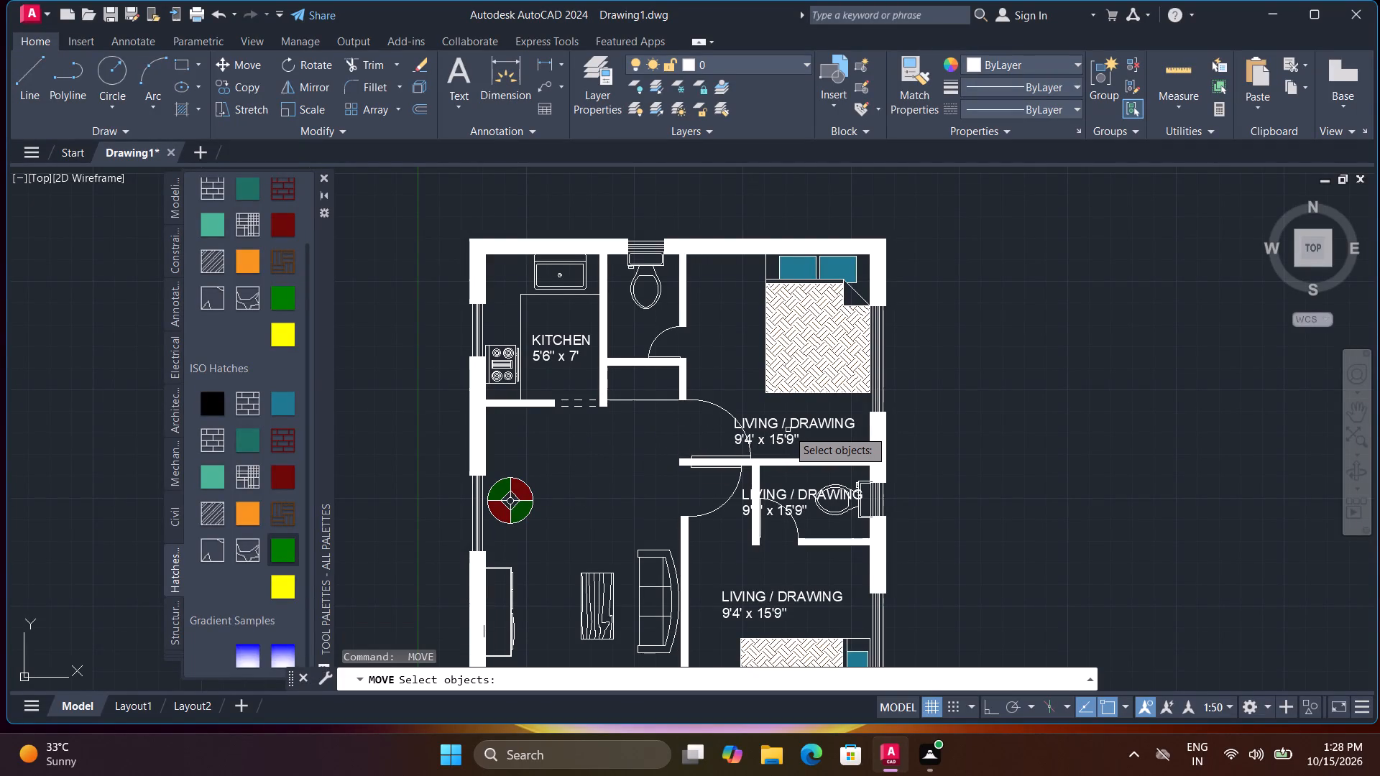
{"action": "key", "text": "Escape"}
Replace the upper bedroom label's text with BED ROOM 1 and 8'9" x 9'10" on a second line.
{"action": "double_click", "coordinate": [788, 428]}
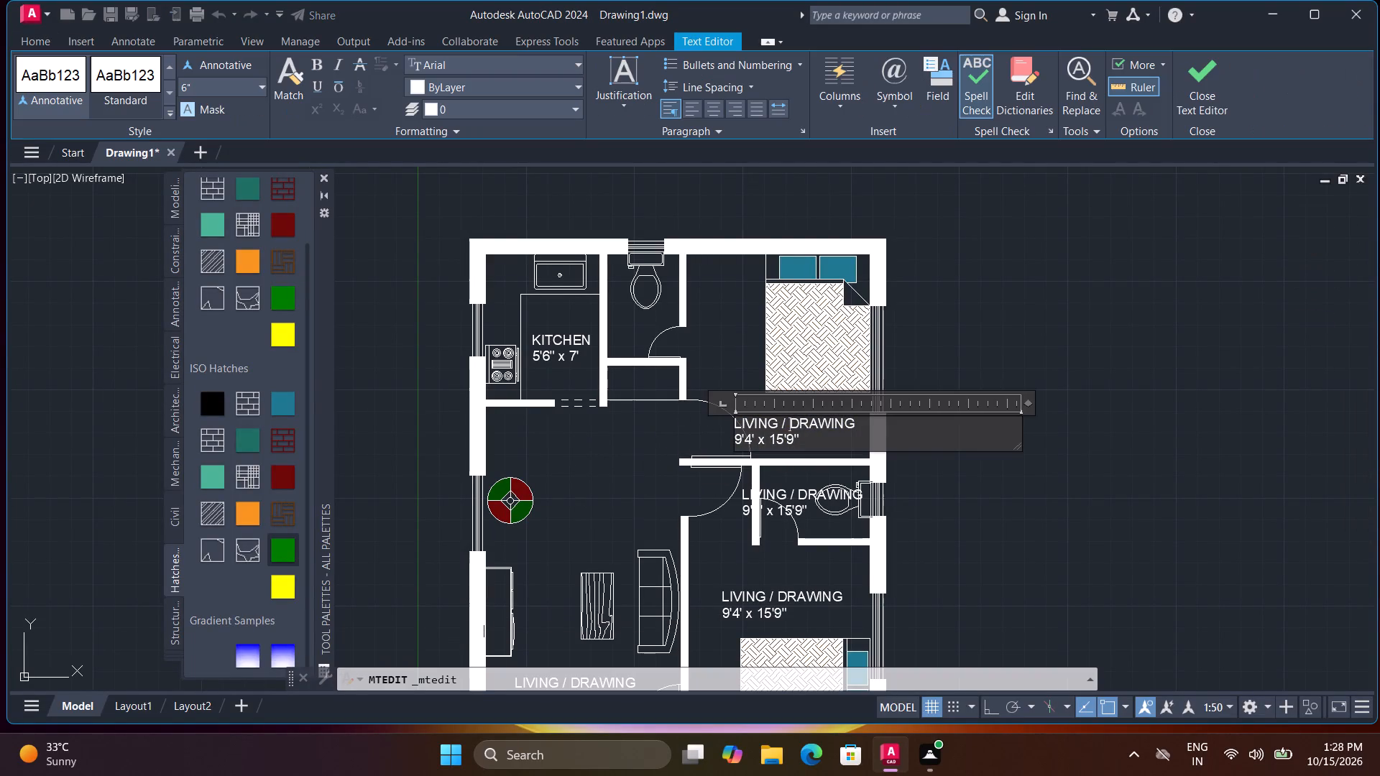
{"action": "key", "text": "ctrl+s"}
{"action": "key", "text": "ctrl+a"}
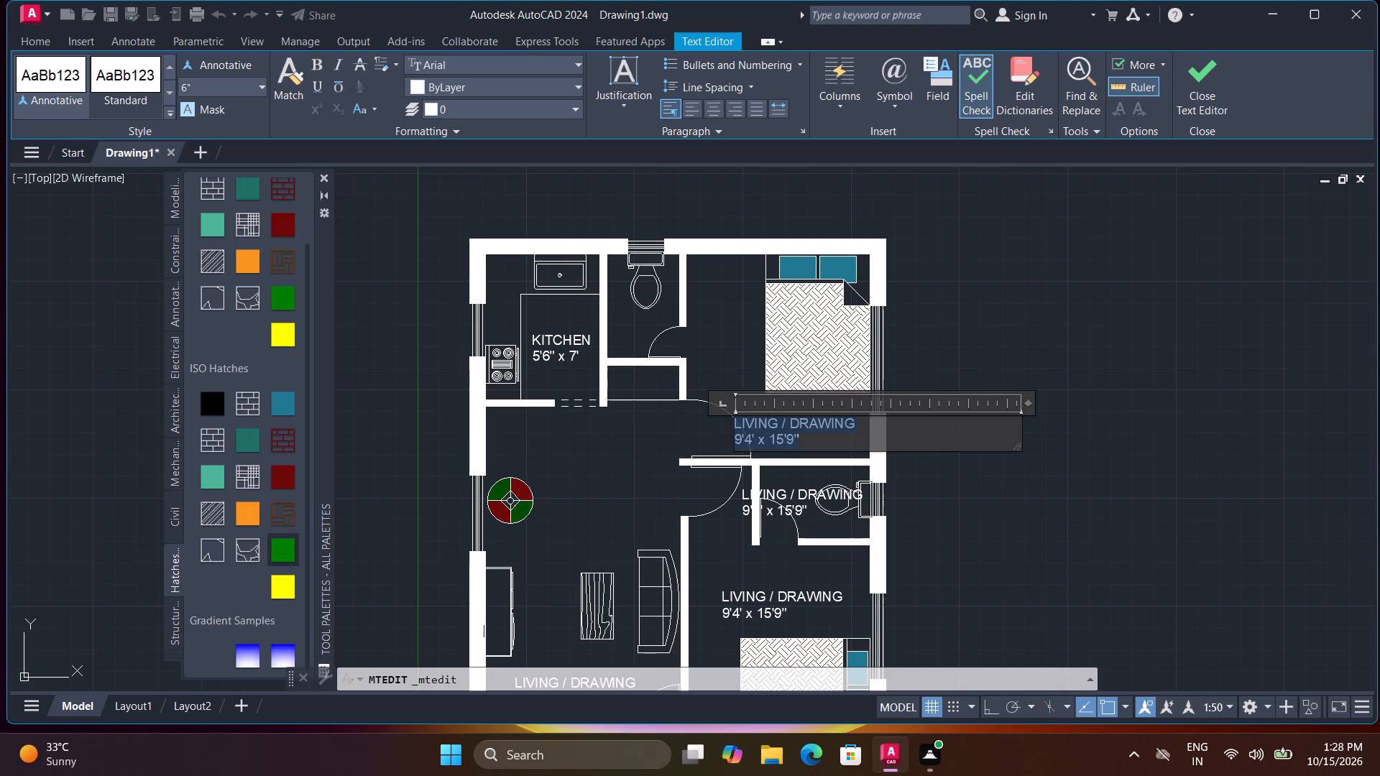
{"action": "type", "text": "BED ROOM 1"}
{"action": "key", "text": "Return"}
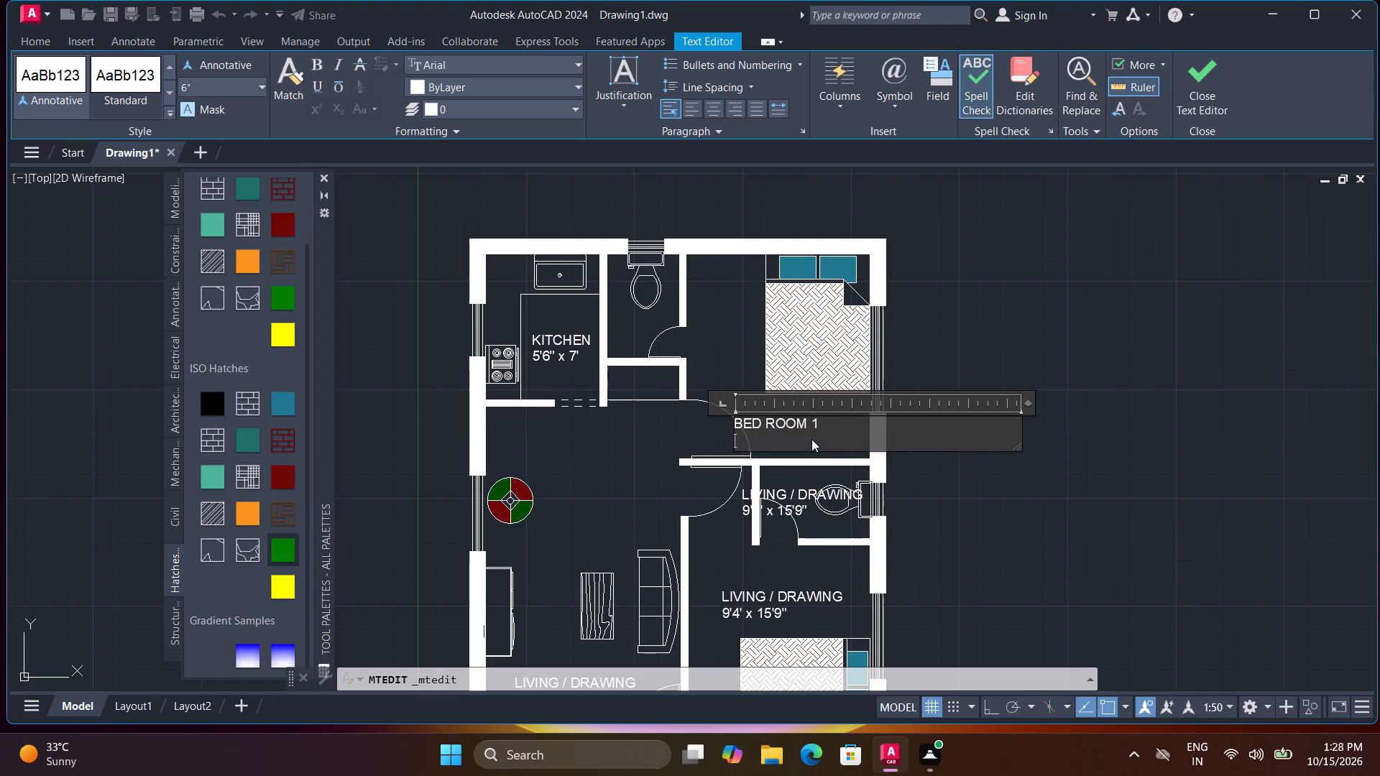
{"action": "type", "text": "8'9\""}
{"action": "key", "text": "space"}
{"action": "type", "text": "x"}
{"action": "key", "text": "space"}
{"action": "key", "text": "9"}
{"action": "type", "text": "'10\""}
{"action": "key", "text": "Return"}
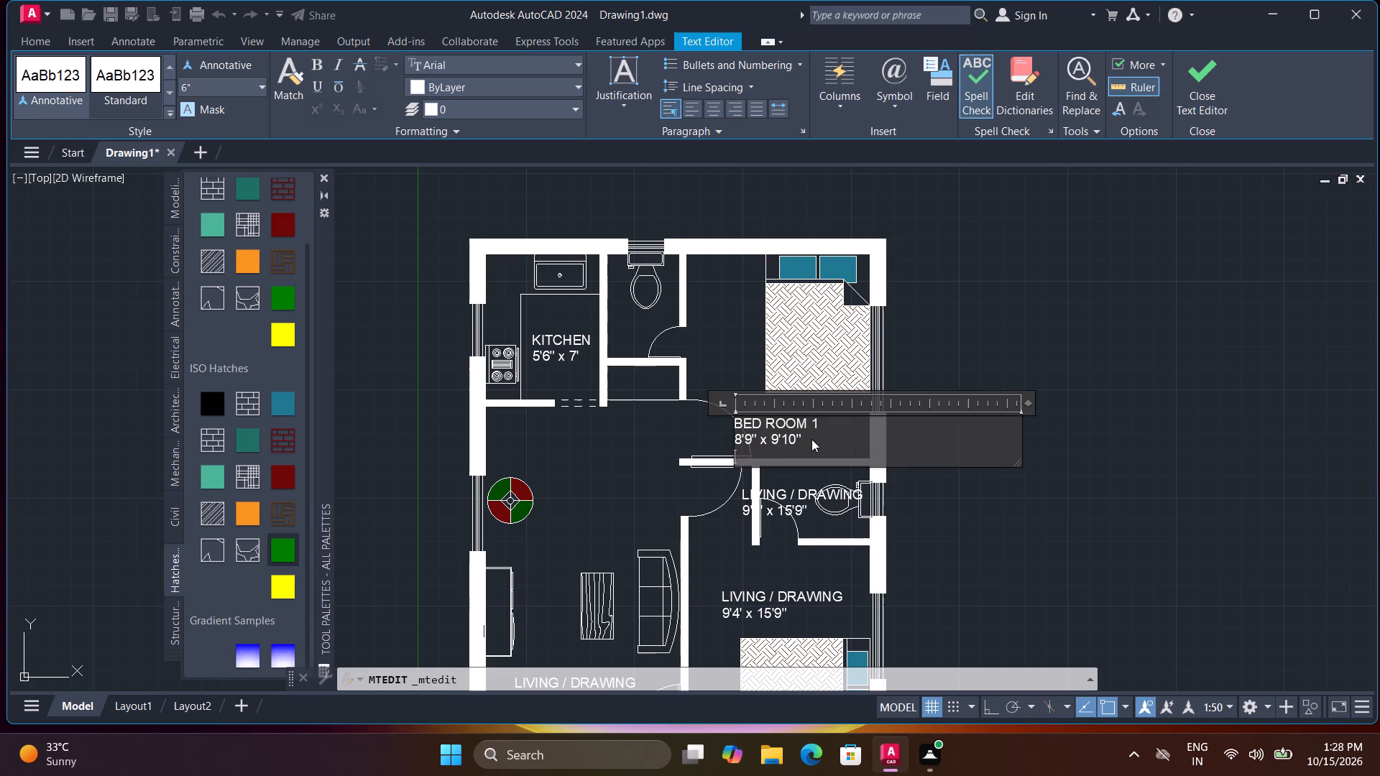
{"action": "key", "text": "BackSpace"}
{"action": "left_click", "coordinate": [937, 539]}
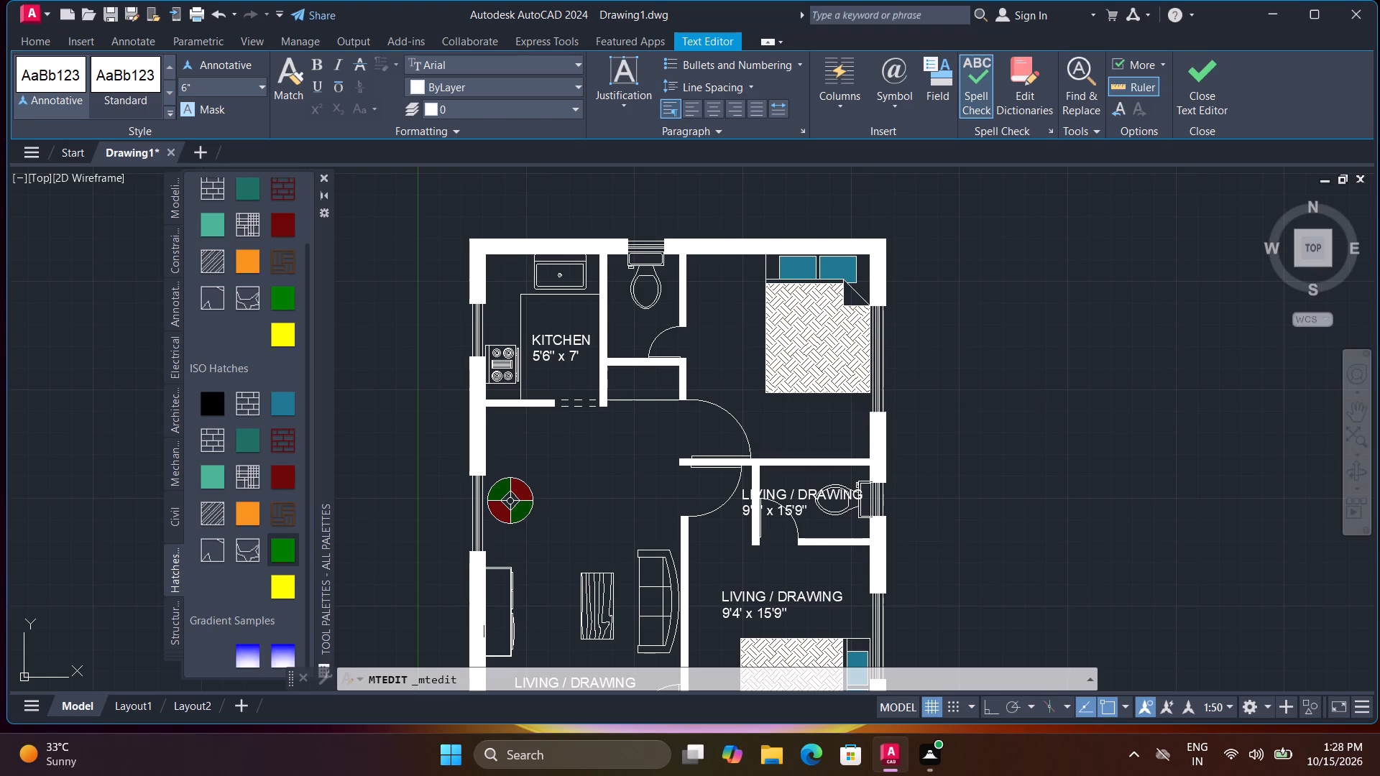
Move the BED ROOM 1 label slightly right and up, clear of the door swing and just below the bed.
{"action": "left_click", "coordinate": [788, 435]}
{"action": "type", "text": "M"}
{"action": "key", "text": "space"}
{"action": "left_click", "coordinate": [785, 431]}
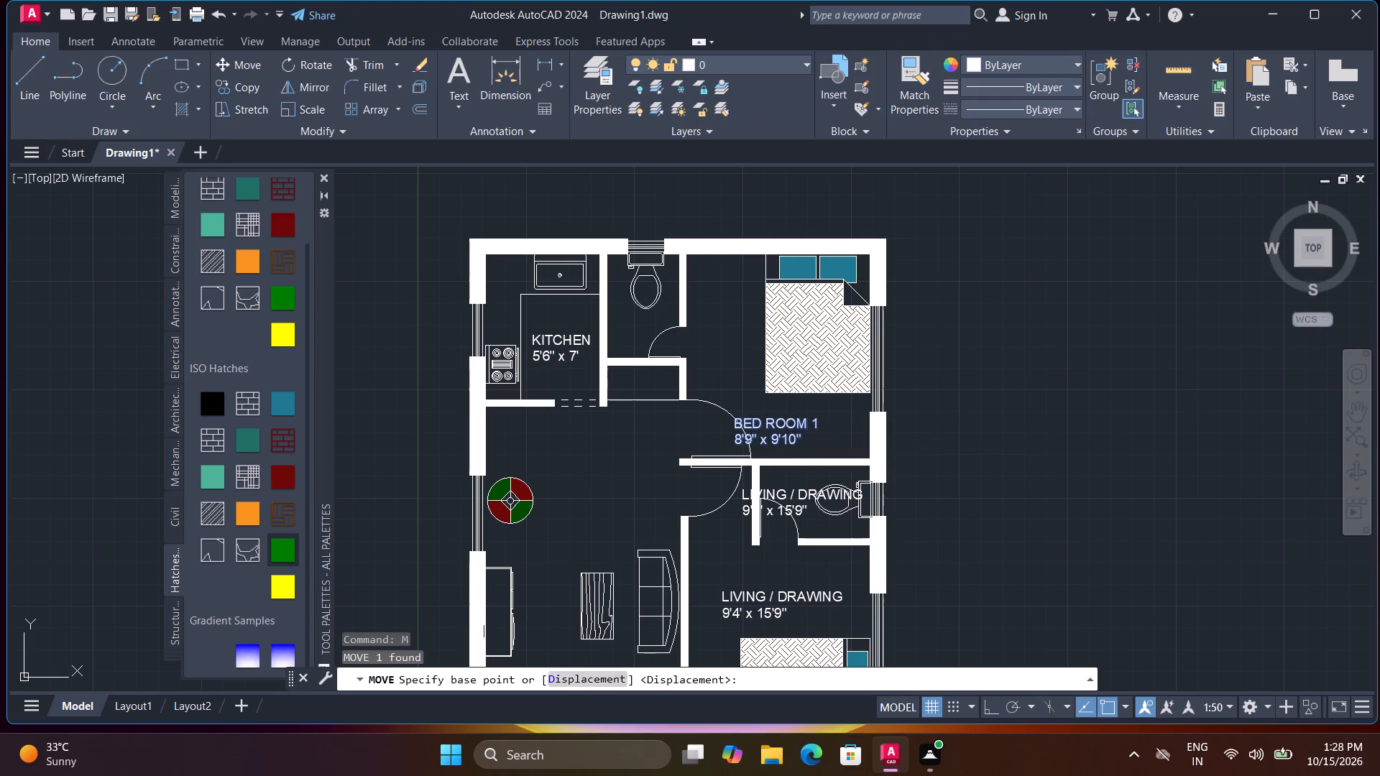
{"action": "left_click", "coordinate": [814, 426]}
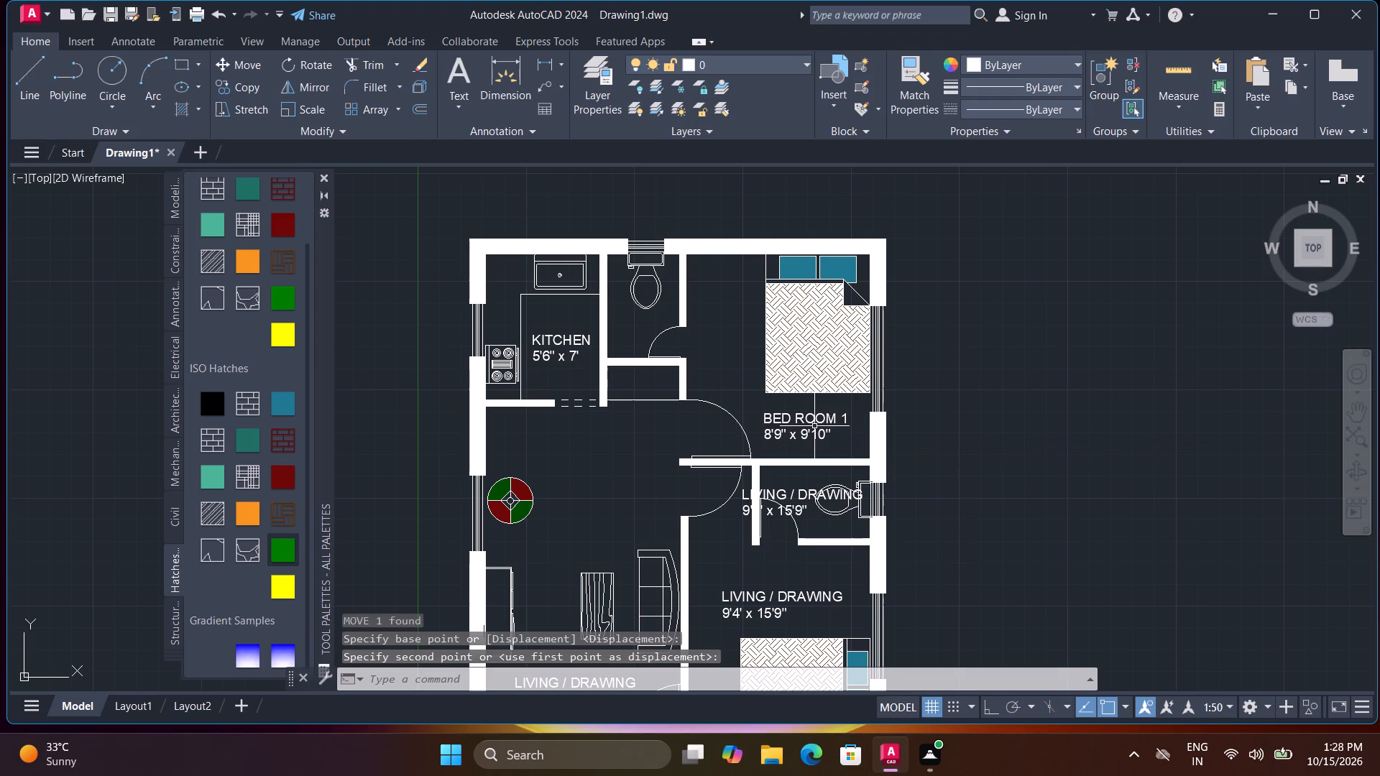
Replace the lower bedroom's LIVING / DRAWING label with a copy of the BED ROOM 1 label placed above the bed.
{"action": "middle_click_drag", "start_coordinate": [1011, 433], "coordinate": [952, 352]}
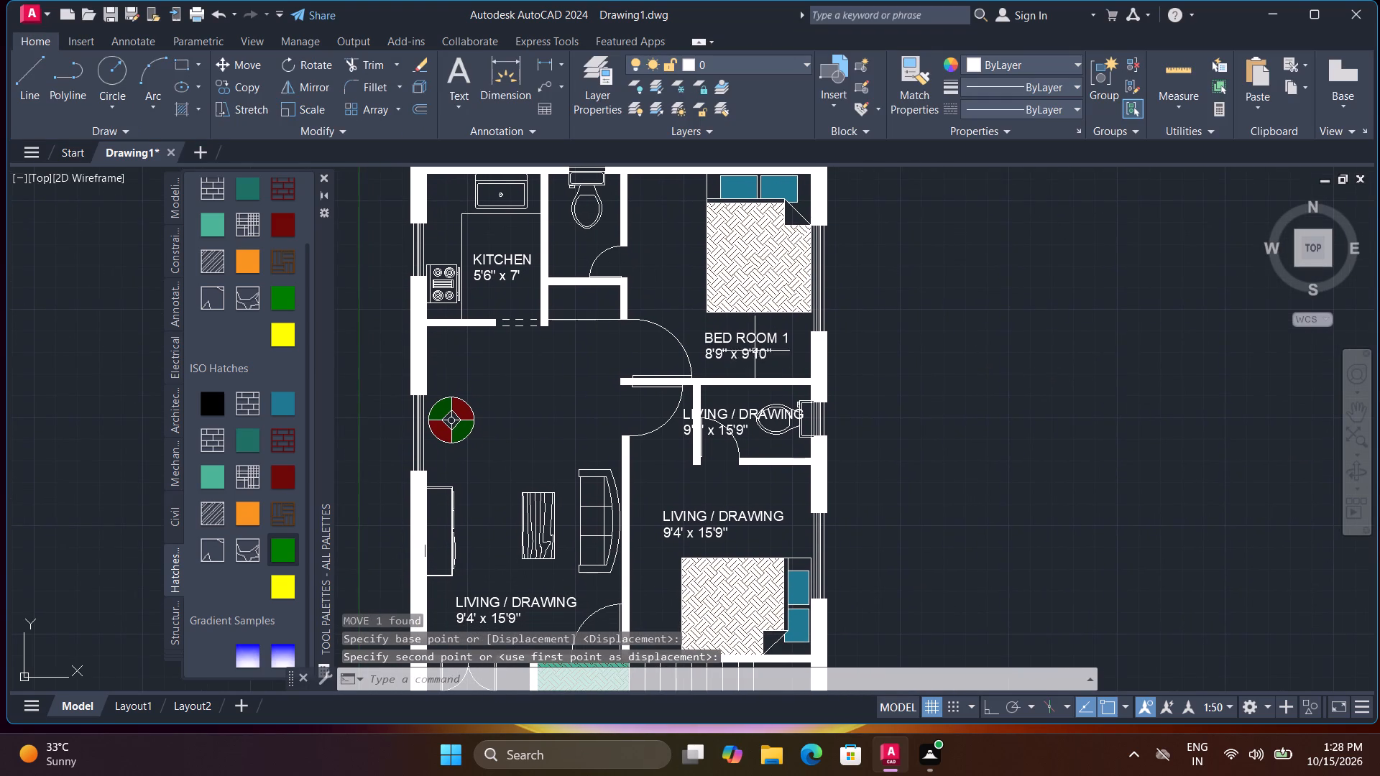
{"action": "left_click", "coordinate": [753, 337]}
{"action": "type", "text": "CO"}
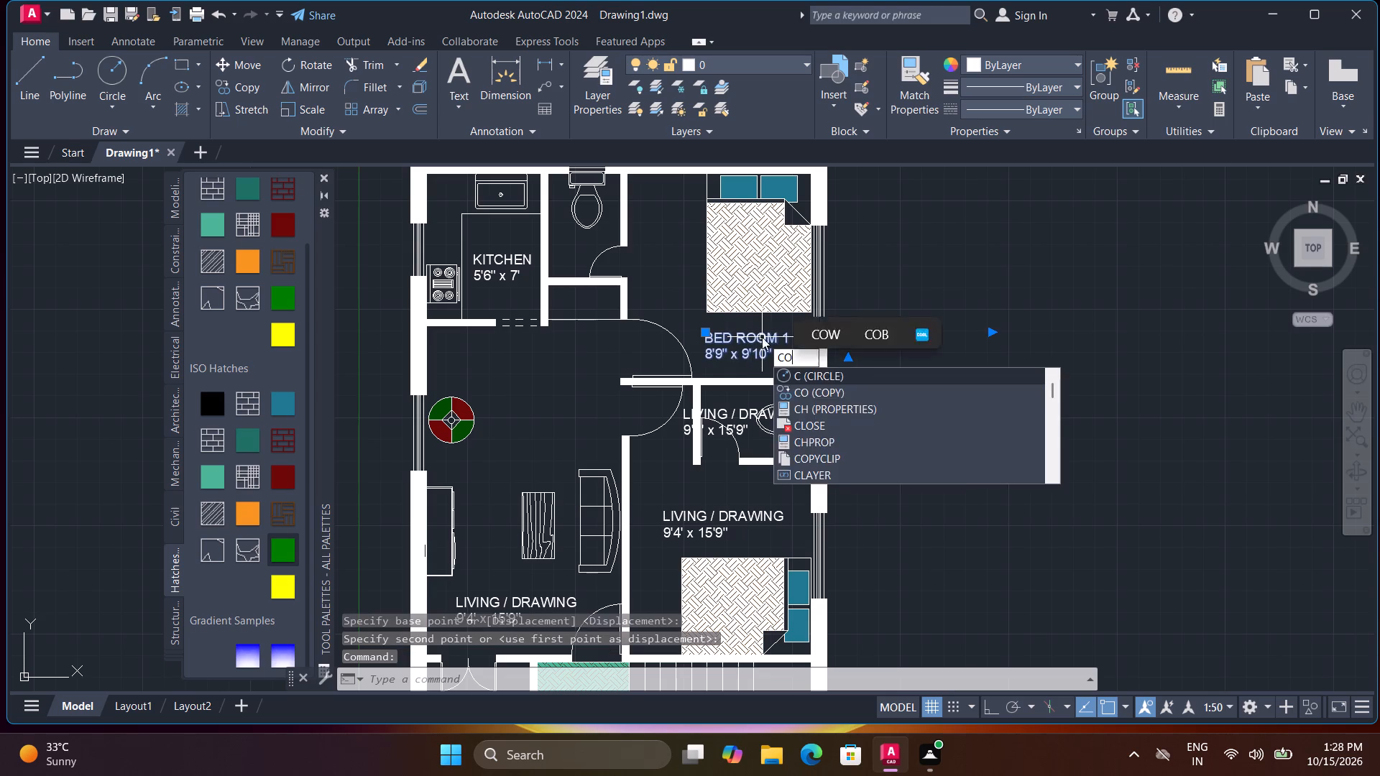
{"action": "key", "text": "space"}
{"action": "left_click", "coordinate": [763, 336]}
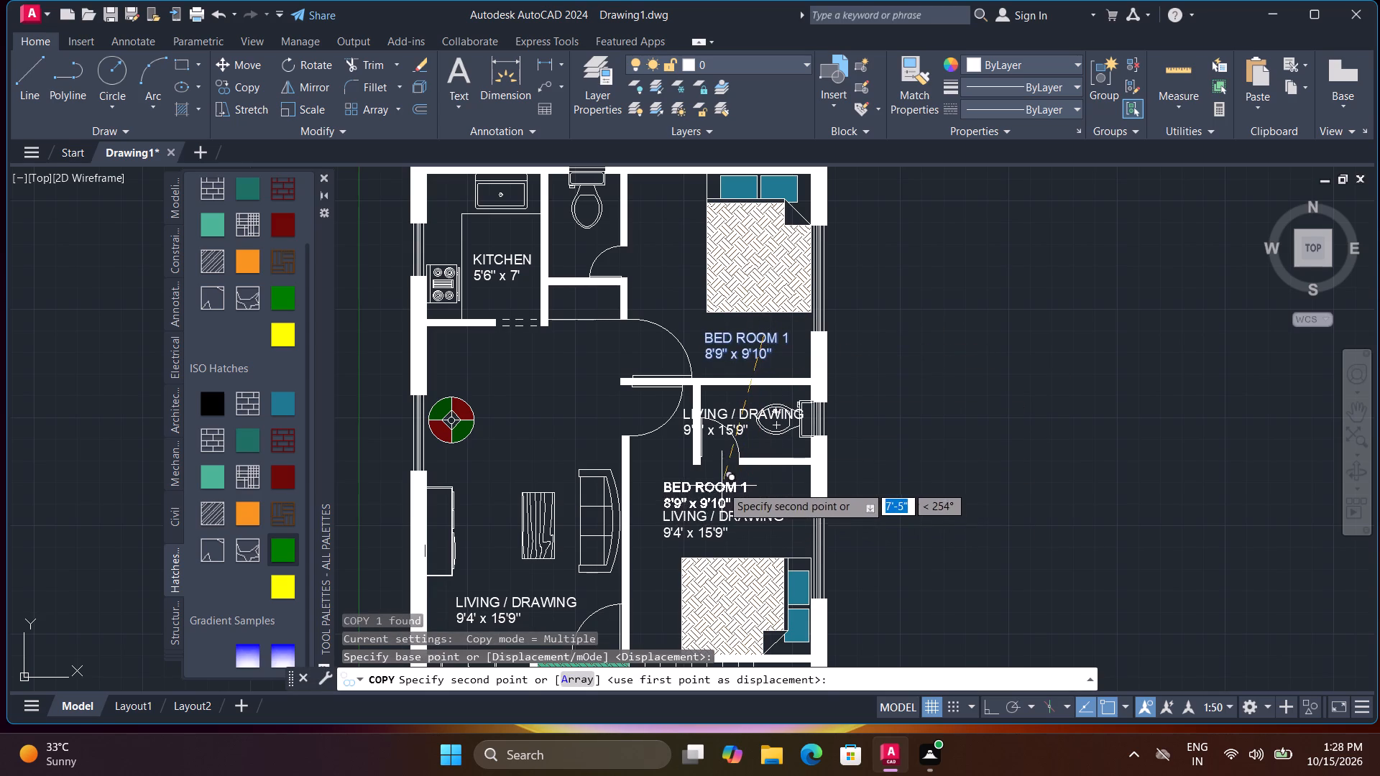
{"action": "left_click", "coordinate": [722, 486]}
{"action": "key", "text": "space"}
{"action": "left_click", "coordinate": [762, 519]}
{"action": "key", "text": "Delete"}
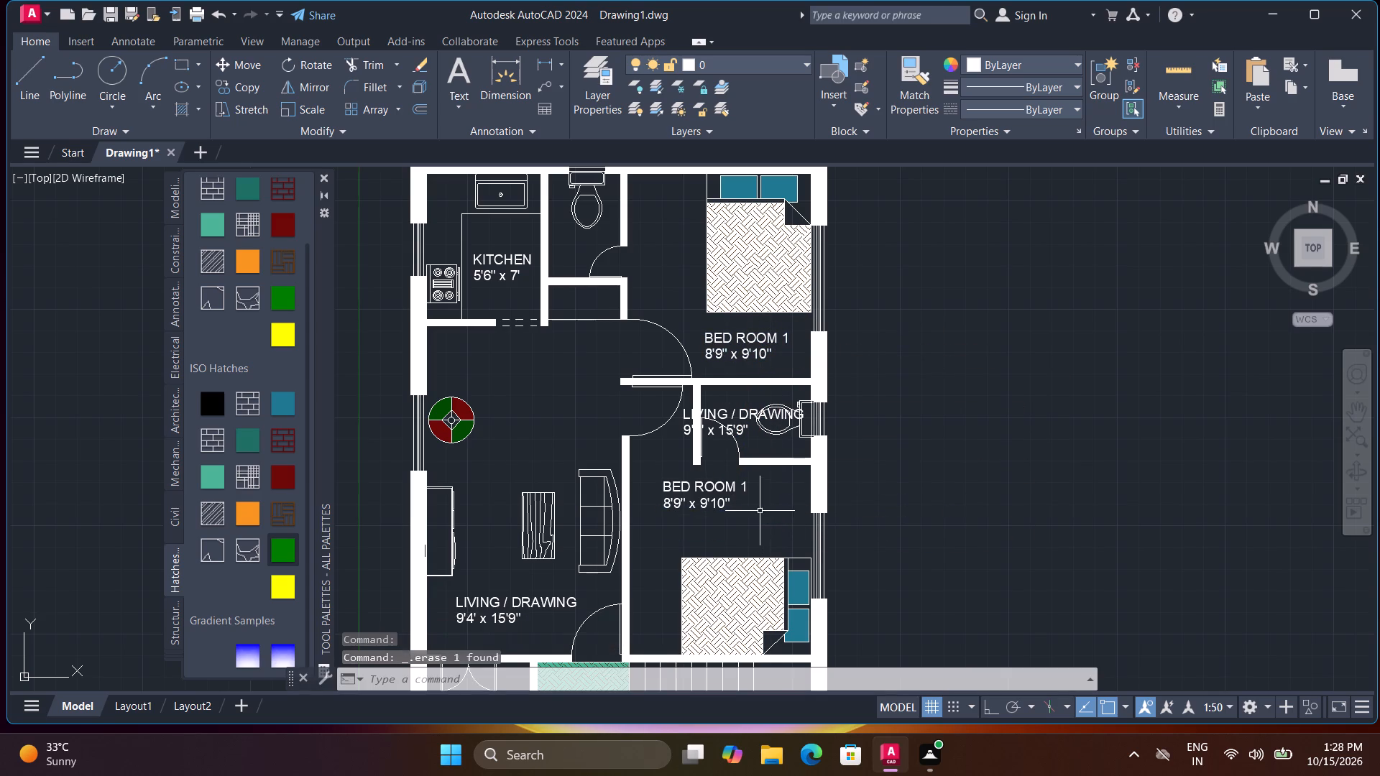
Change the lower bedroom's copied label to read BED ROOM 2 with the size 8'9" x 9'0".
{"action": "double_click", "coordinate": [694, 487]}
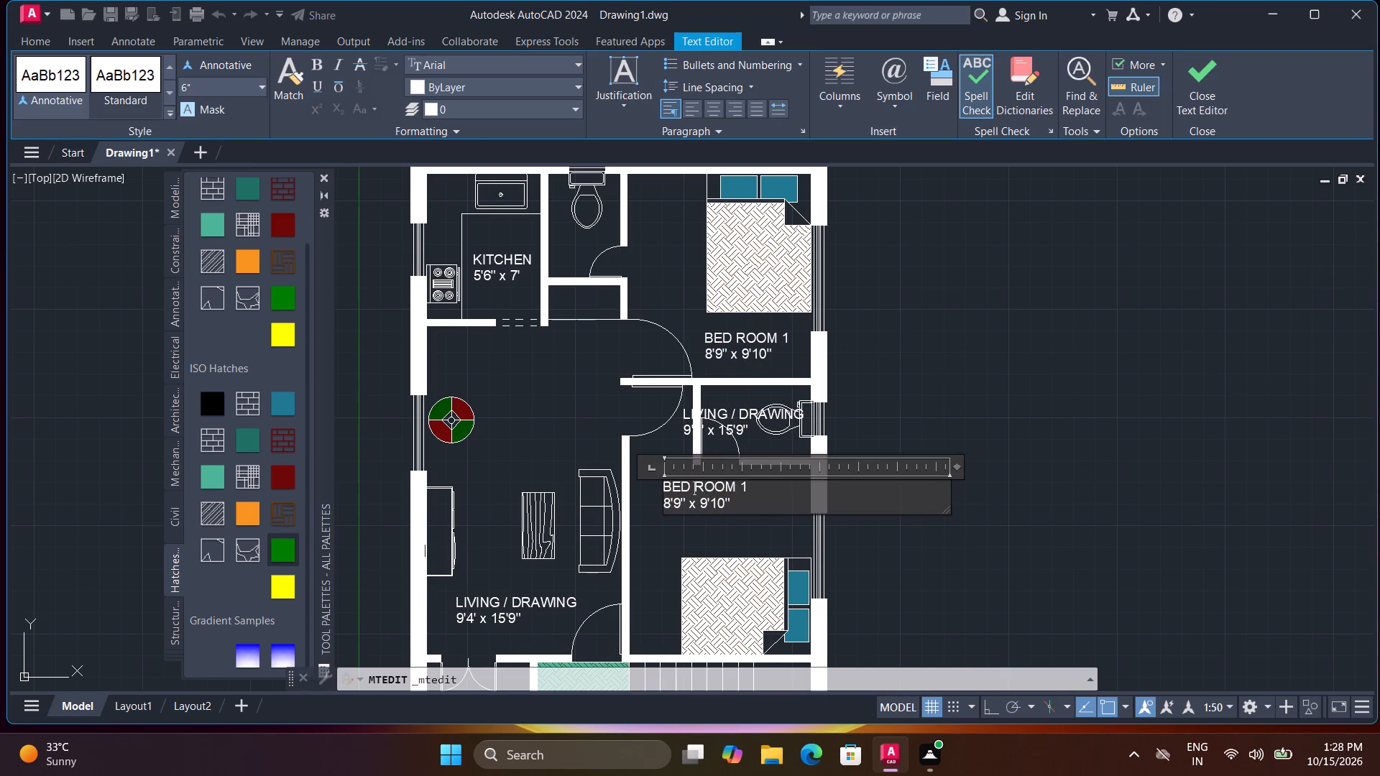
{"action": "left_click", "coordinate": [762, 492]}
{"action": "key", "text": "BackSpace"}
{"action": "key", "text": "2"}
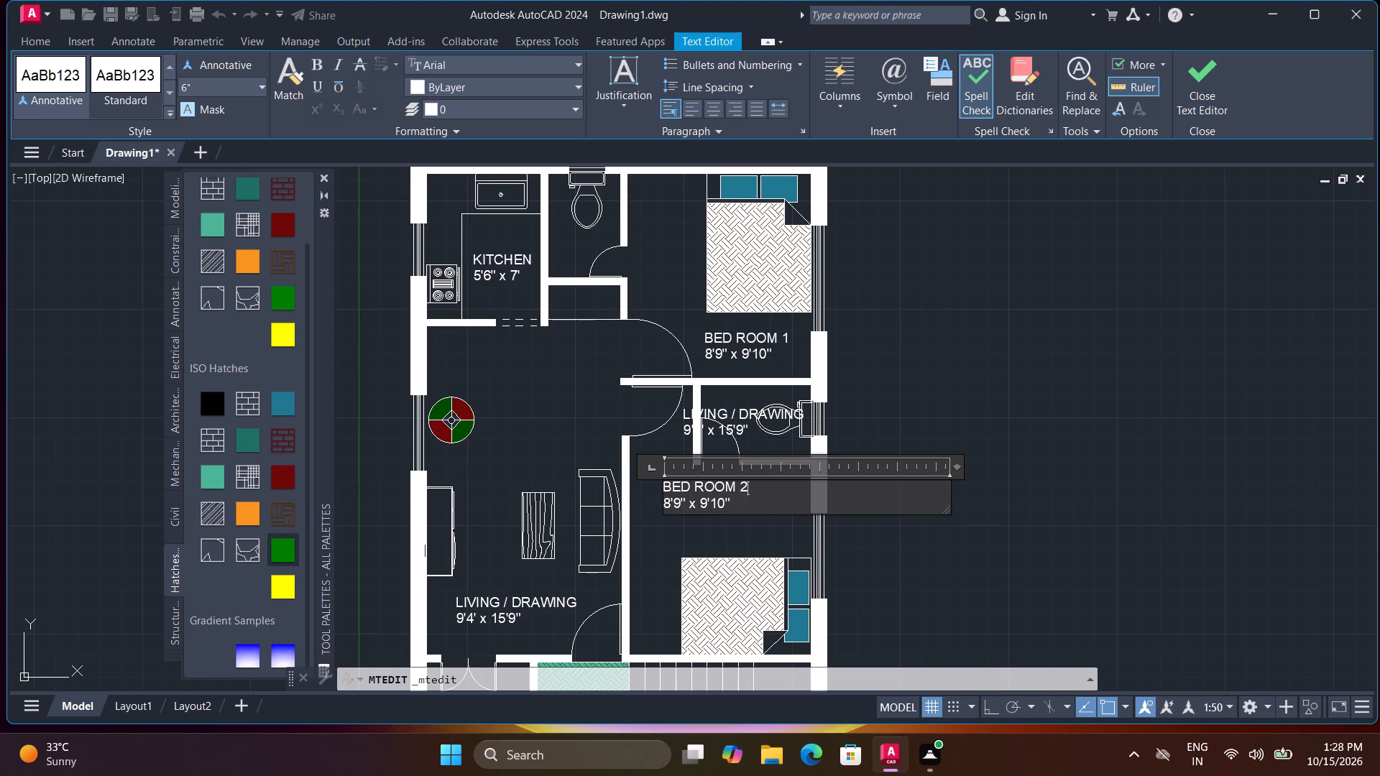
{"action": "left_click", "coordinate": [762, 501]}
{"action": "key", "text": "Left"}
{"action": "key", "text": "Left"}
{"action": "key", "text": "BackSpace"}
{"action": "left_click", "coordinate": [909, 565]}
Move the BED ROOM 2 label about 1'-10" diagonally down and right, placing it just above the bed.
{"action": "key", "text": "m"}
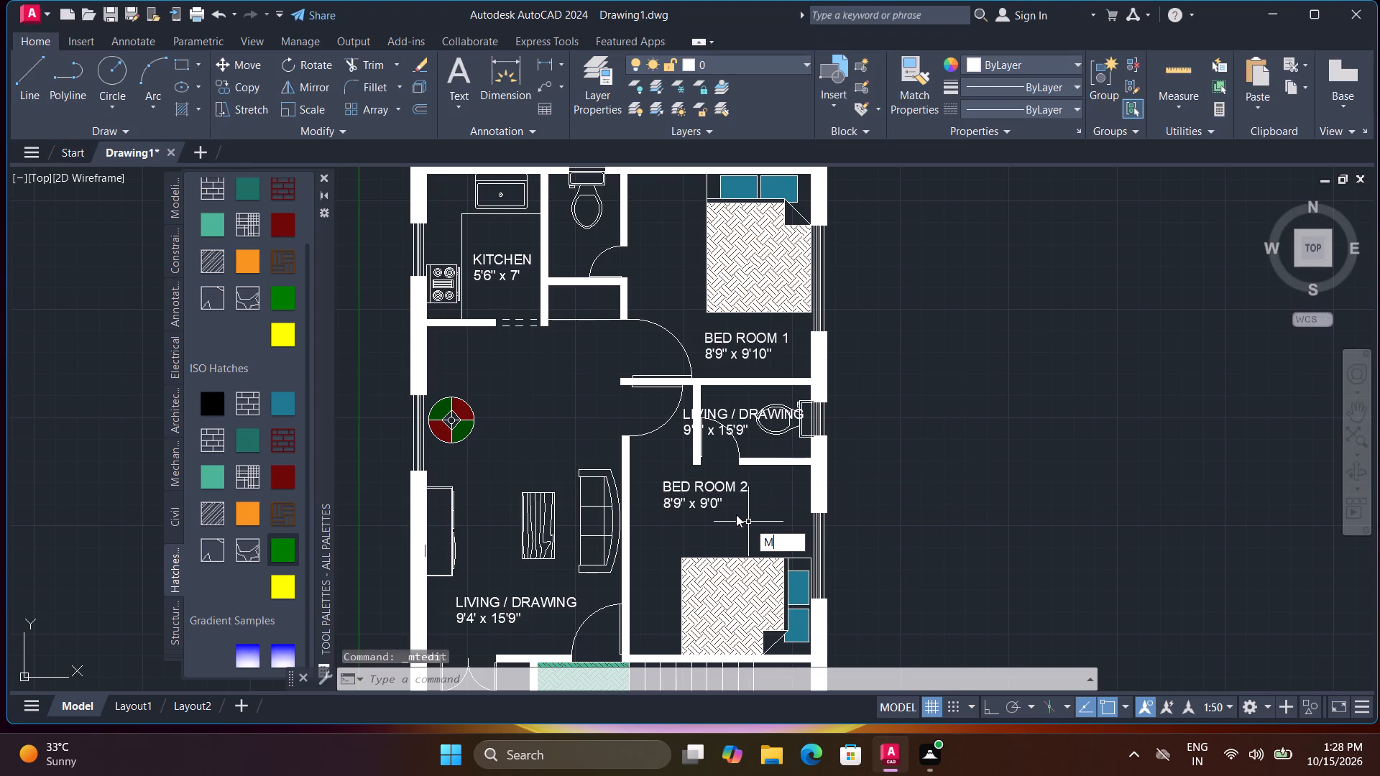
{"action": "key", "text": "space"}
{"action": "left_click", "coordinate": [701, 484]}
{"action": "key", "text": "space"}
{"action": "left_click", "coordinate": [700, 481]}
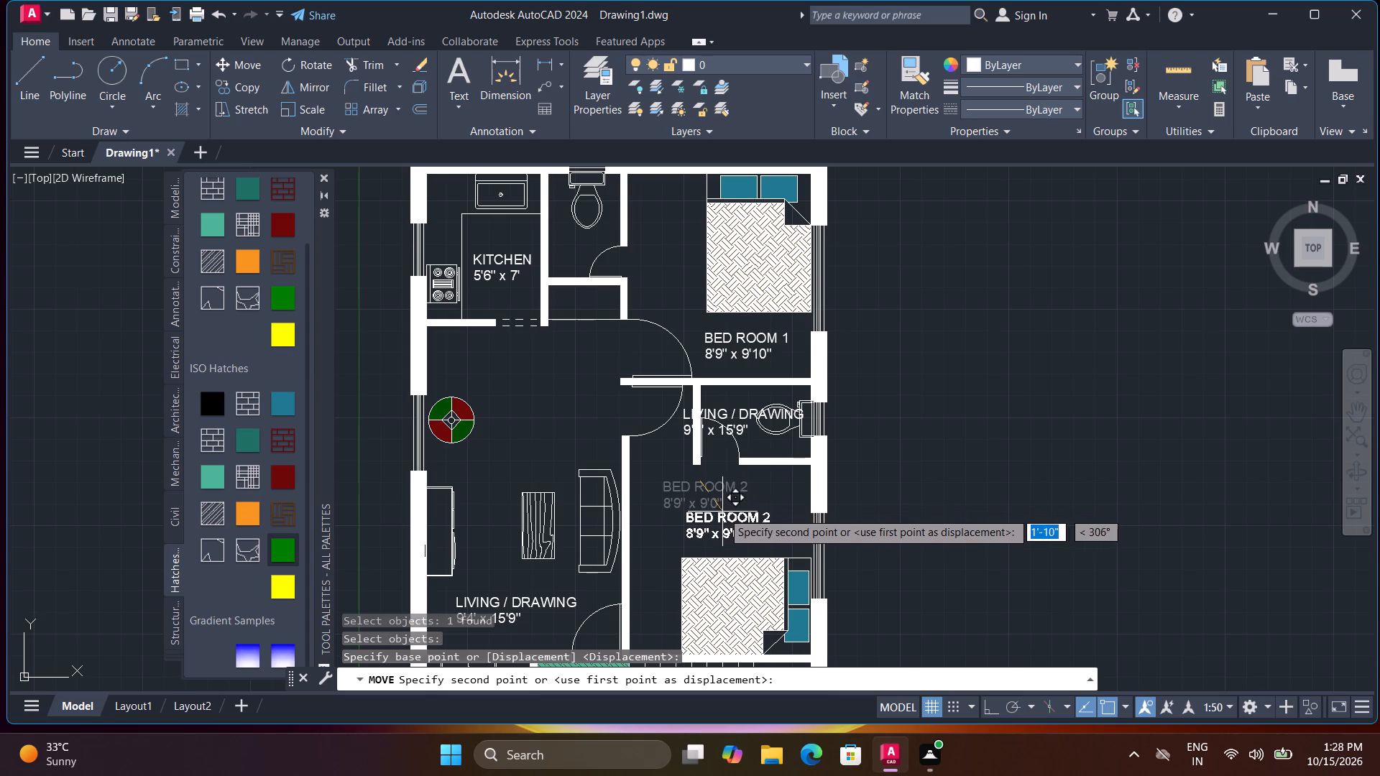
{"action": "left_click", "coordinate": [723, 512]}
Replace the LIVING / DRAWING label in BED ROOM 2's toilet with TOILET, indented three spaces, above 5'4" x 3'6".
{"action": "double_click", "coordinate": [735, 410]}
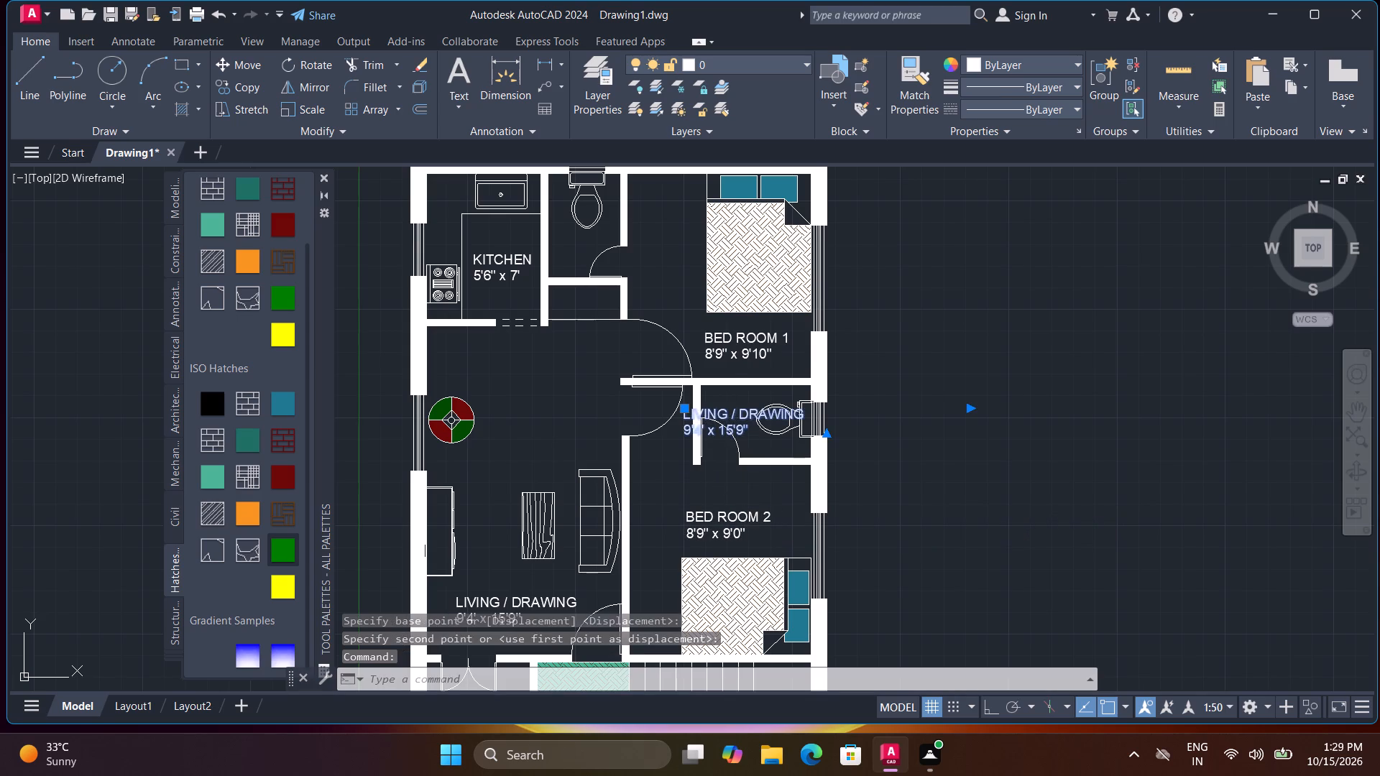
{"action": "key", "text": "ctrl+a"}
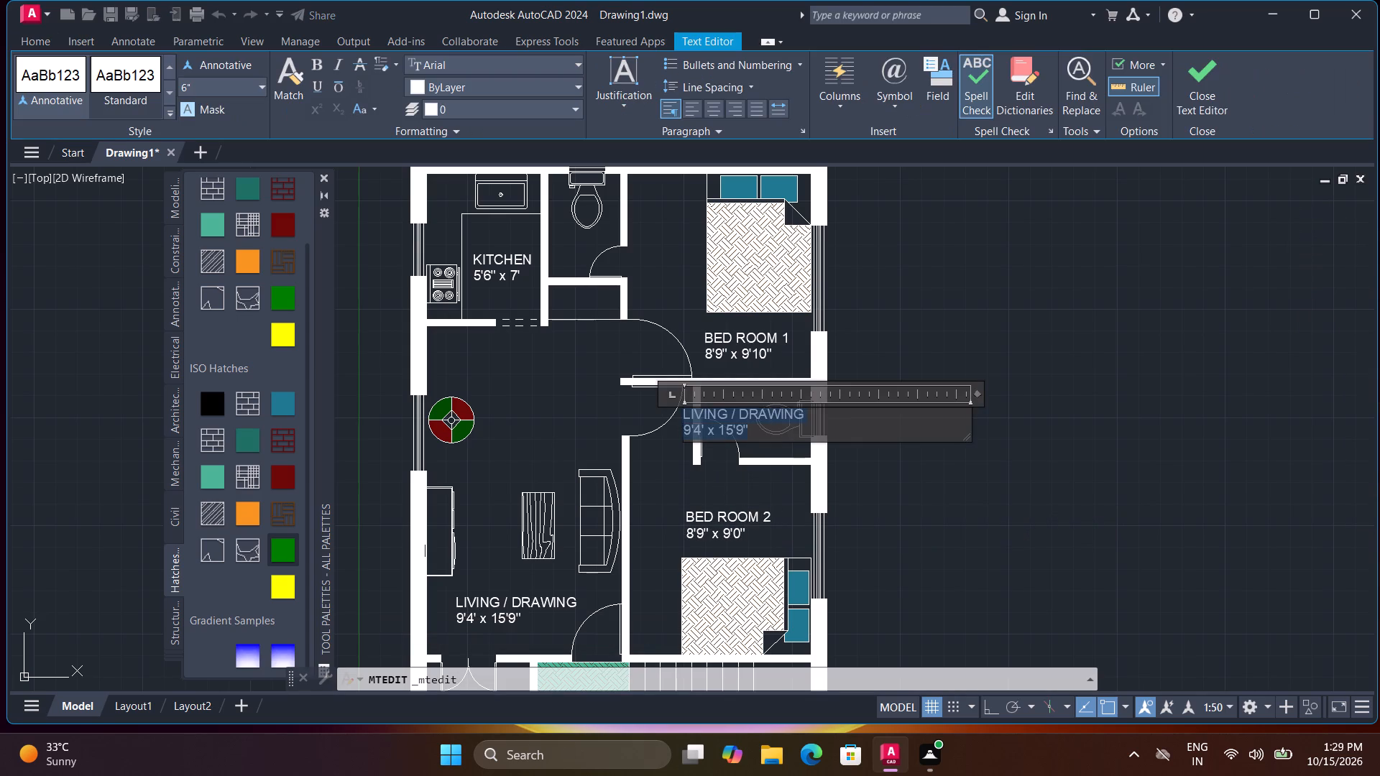
{"action": "key", "text": "t"}
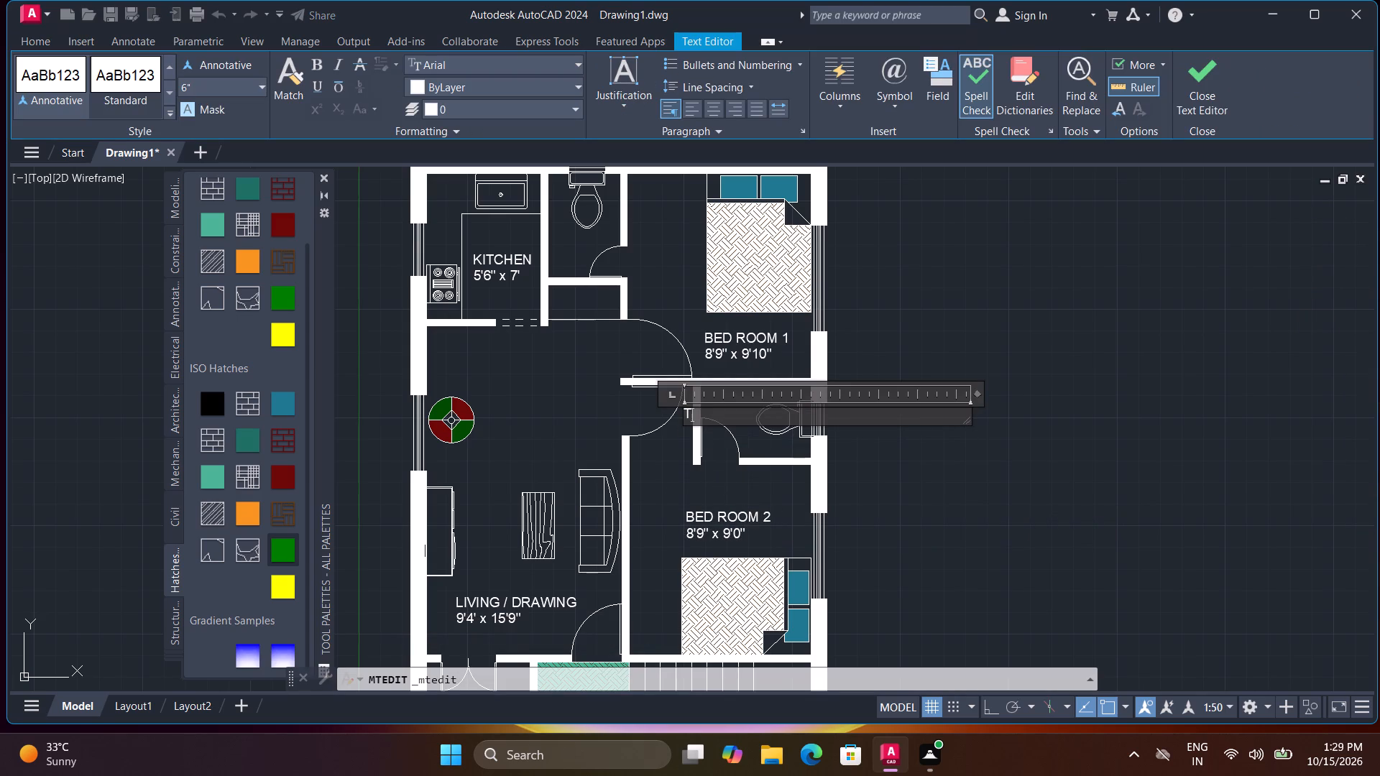
{"action": "type", "text": "OIL"}
{"action": "type", "text": "ET"}
{"action": "key", "text": "Return"}
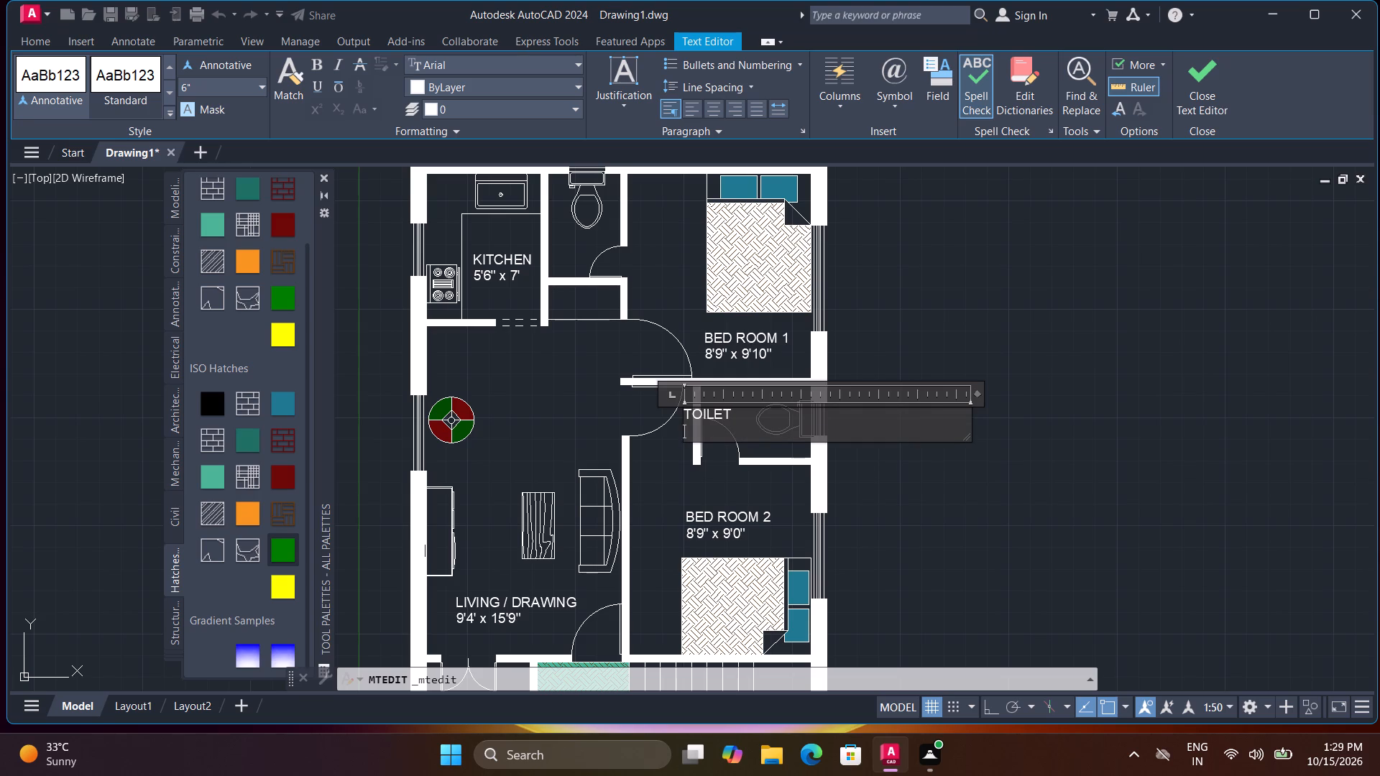
{"action": "key", "text": "Up"}
{"action": "key", "text": "space"}
{"action": "key", "text": "space"}
{"action": "key", "text": "space"}
{"action": "key", "text": "Down"}
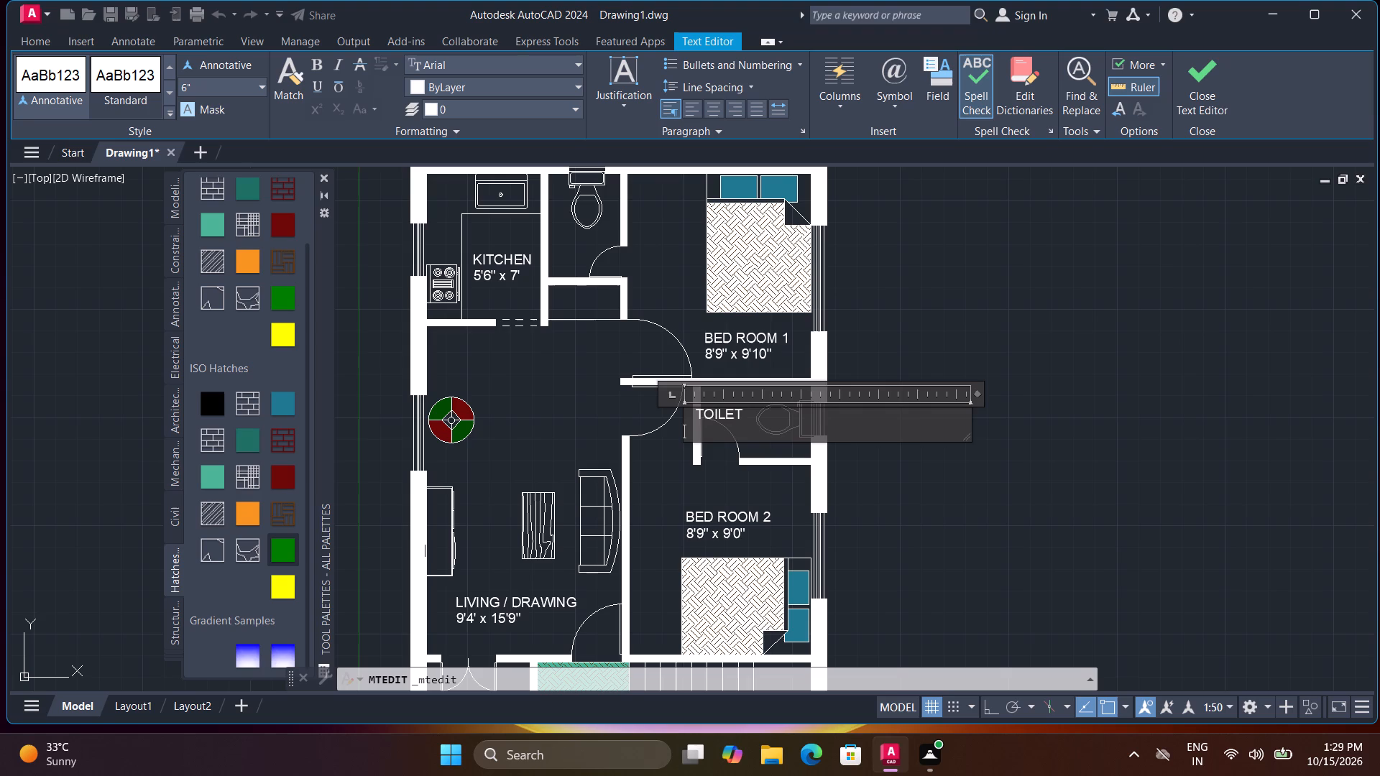
{"action": "type", "text": "5'4\""}
{"action": "key", "text": "space"}
{"action": "key", "text": "shift+x"}
{"action": "key", "text": "space"}
{"action": "type", "text": "3'6\""}
{"action": "left_click", "coordinate": [904, 542]}
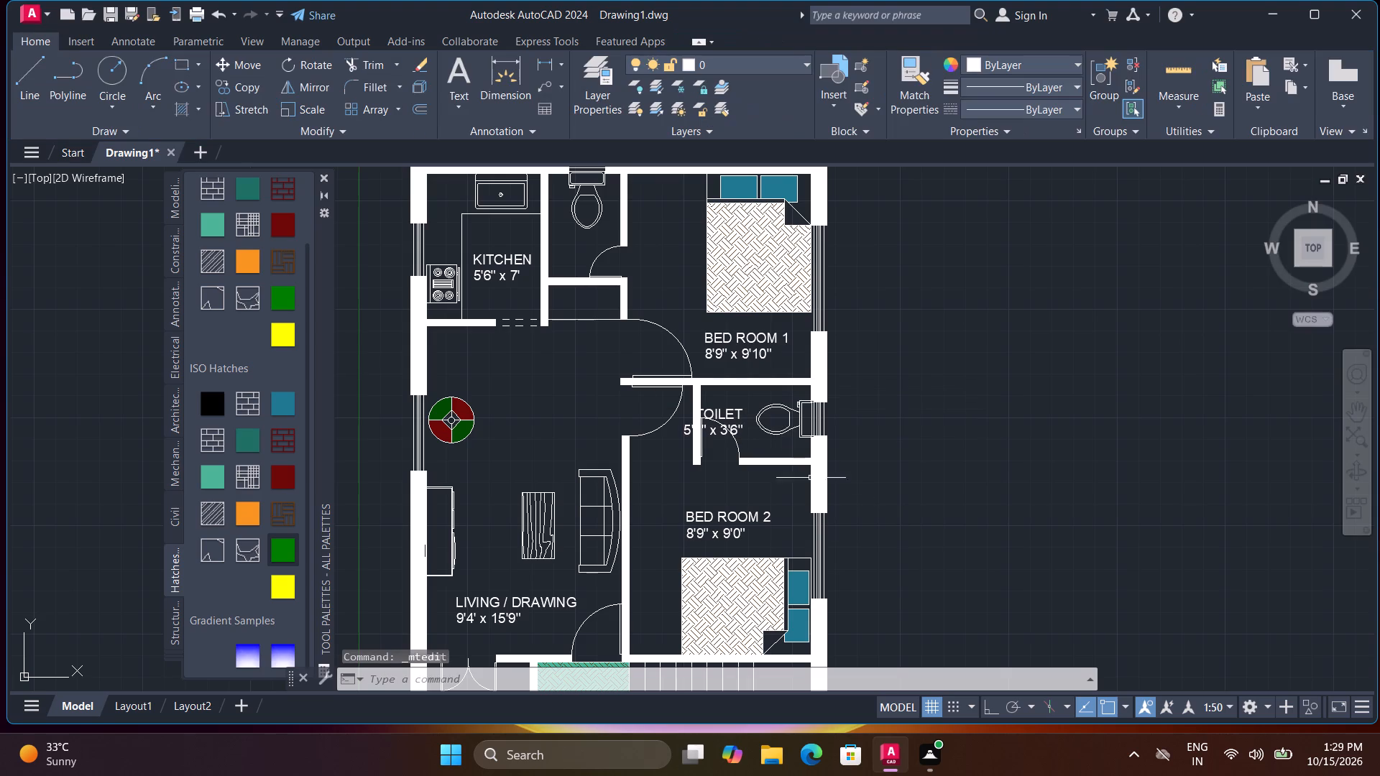
Scale the TOILET label down so it is small enough for the narrow toilet room.
{"action": "left_click", "coordinate": [733, 414]}
{"action": "key", "text": "s"}
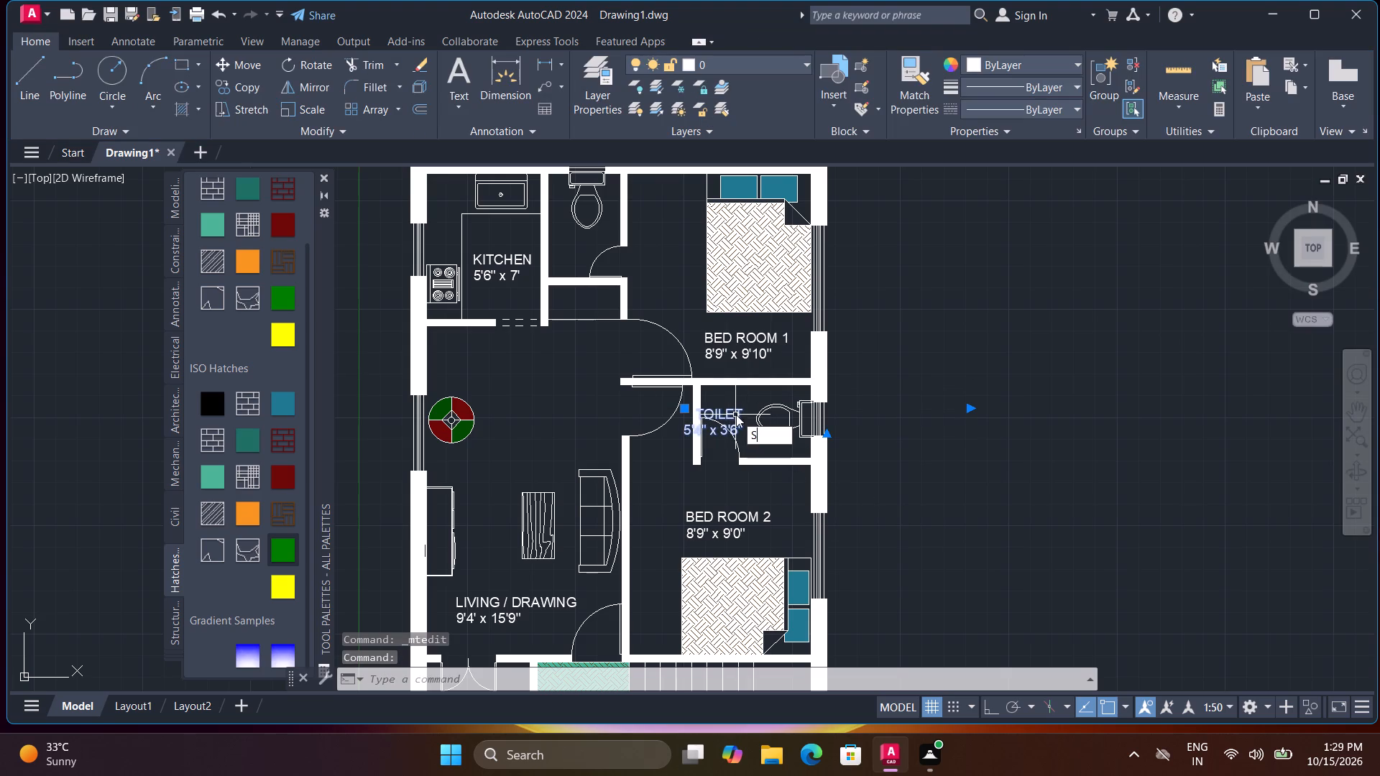
{"action": "type", "text": "C"}
{"action": "key", "text": "space"}
{"action": "left_click", "coordinate": [727, 413]}
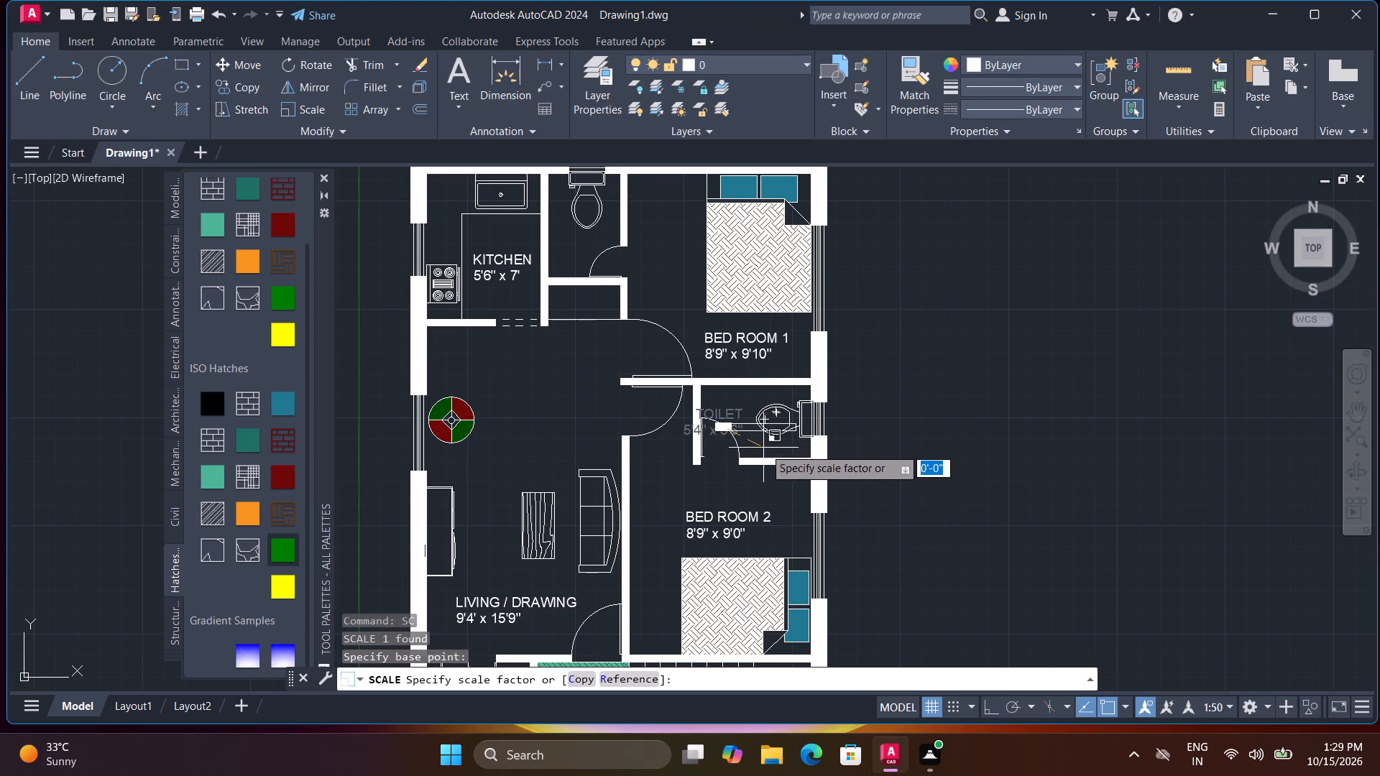
{"action": "left_click", "coordinate": [807, 489]}
Move the TOILET label up and right, clear of the wall and door swing and beside the WC.
{"action": "key", "text": "m"}
{"action": "key", "text": "space"}
{"action": "left_click", "coordinate": [724, 415]}
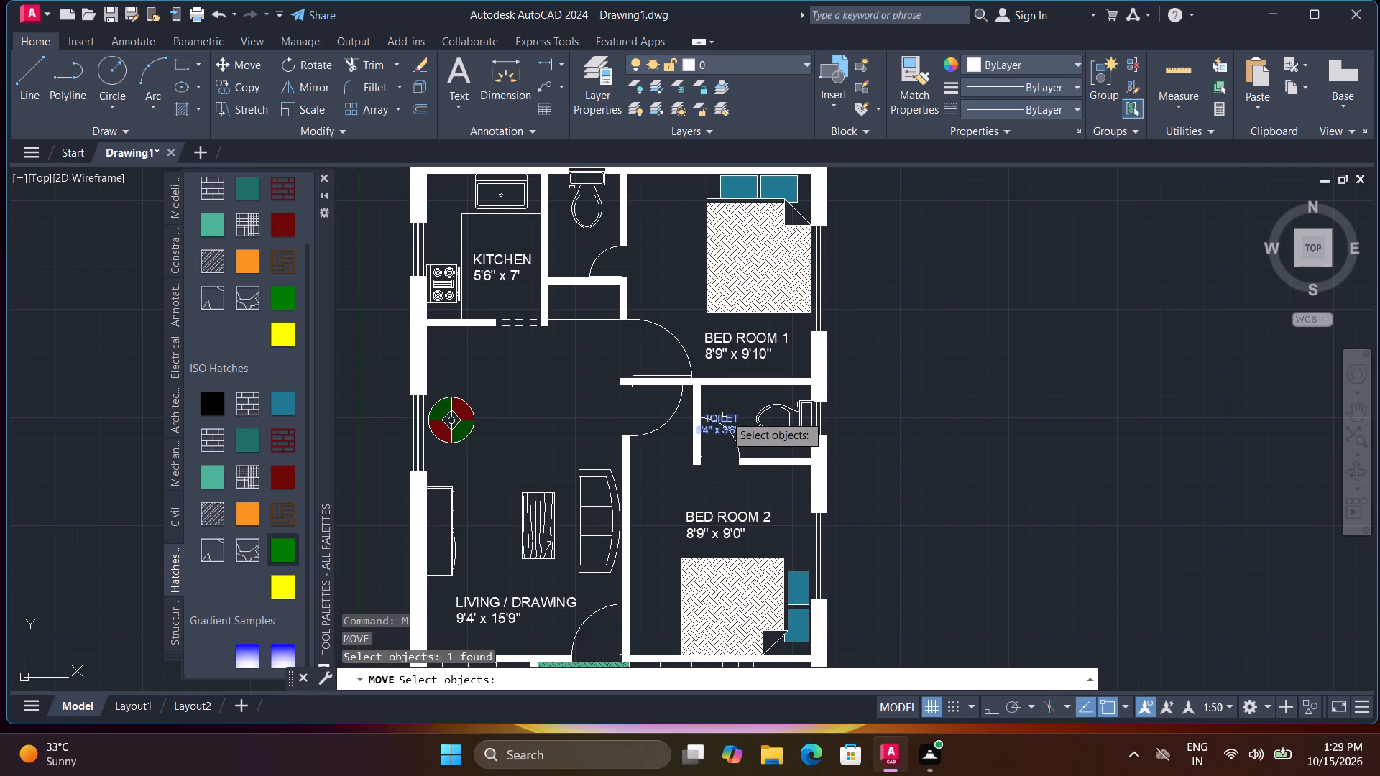
{"action": "key", "text": "space"}
{"action": "left_click", "coordinate": [722, 419]}
{"action": "scroll", "coordinate": [740, 402], "scroll_direction": "up", "scroll_amount": 2}
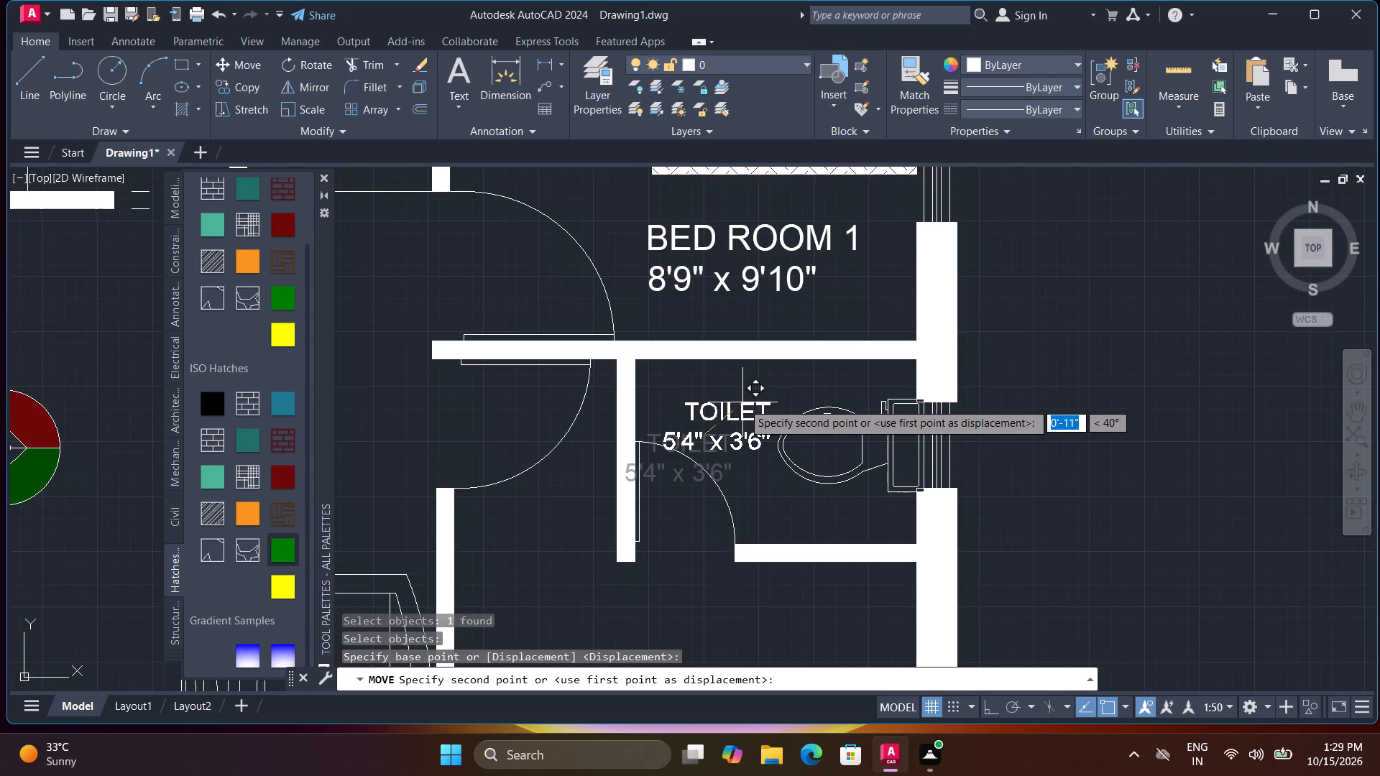
{"action": "left_click", "coordinate": [744, 380]}
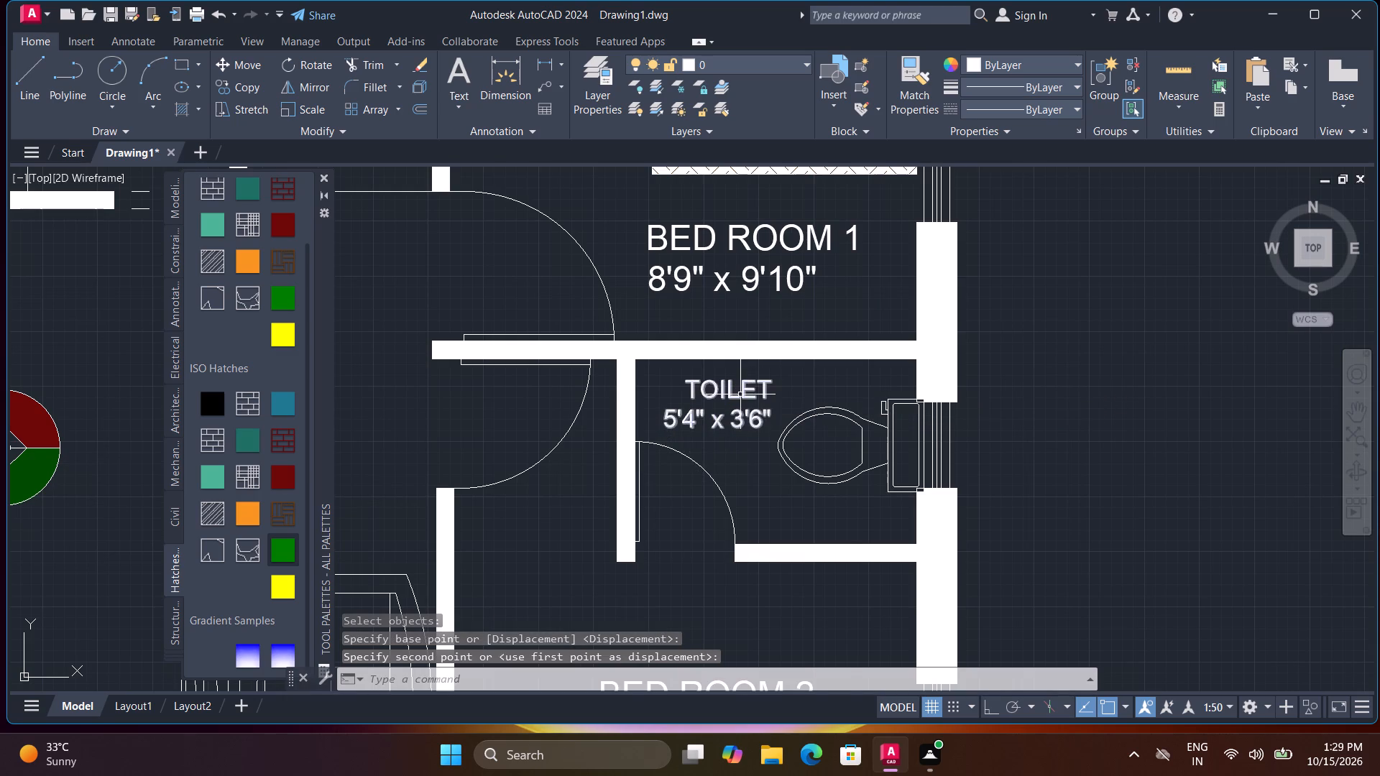
Copy the TOILET label into the upper toilet beside the kitchen, placing it just below the WC.
{"action": "scroll", "coordinate": [740, 394], "scroll_direction": "down", "scroll_amount": 2}
{"action": "type", "text": "CO"}
{"action": "key", "text": "space"}
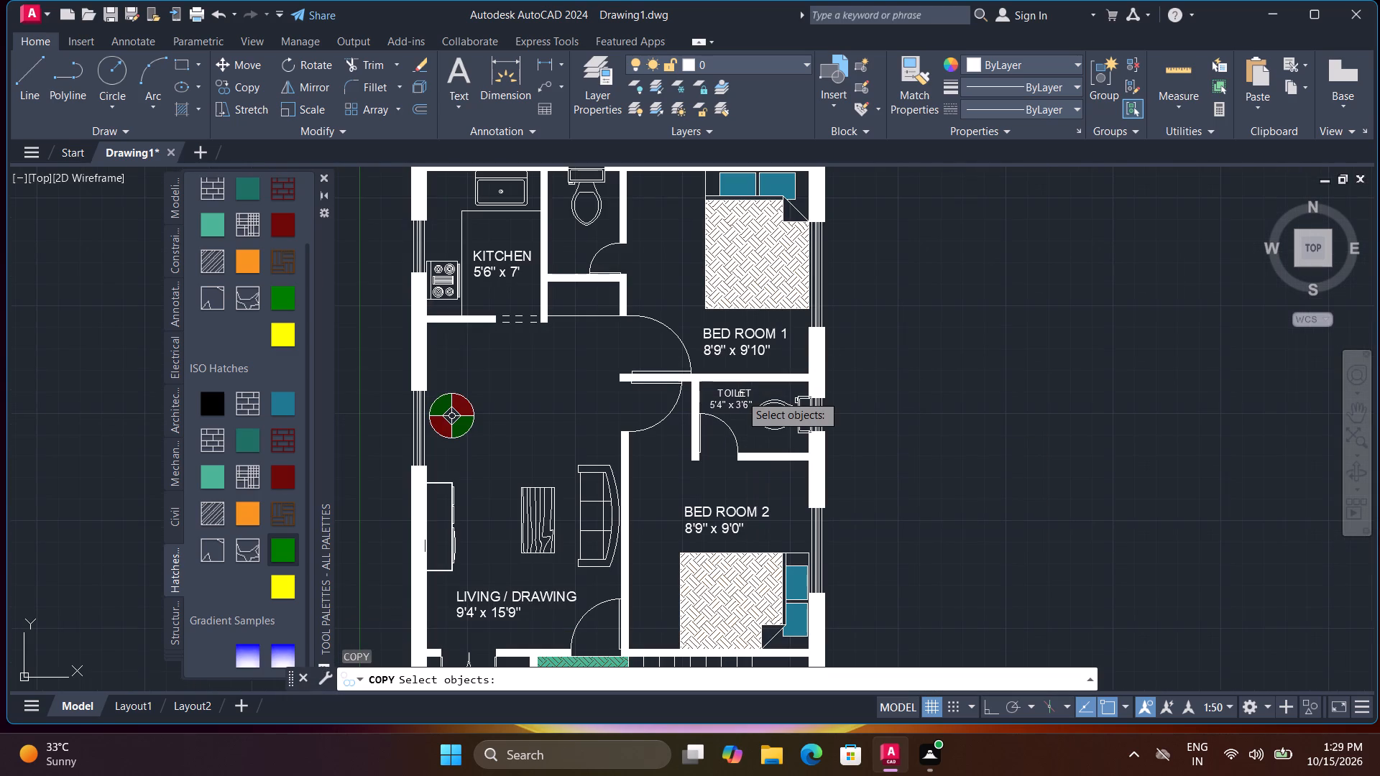
{"action": "left_click", "coordinate": [740, 394]}
{"action": "left_click", "coordinate": [742, 402]}
{"action": "key", "text": "space"}
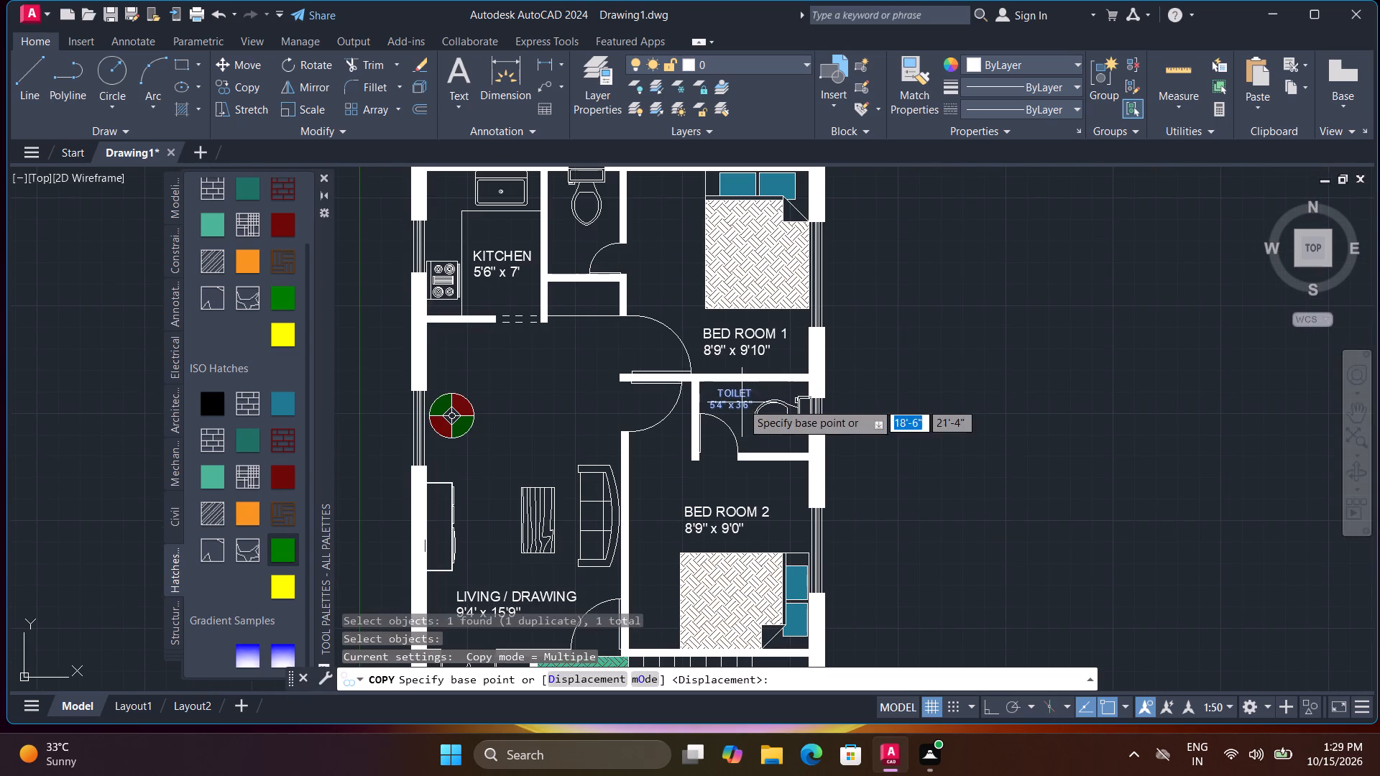
{"action": "left_click", "coordinate": [742, 399]}
{"action": "middle_click_drag", "start_coordinate": [692, 353], "coordinate": [748, 569]}
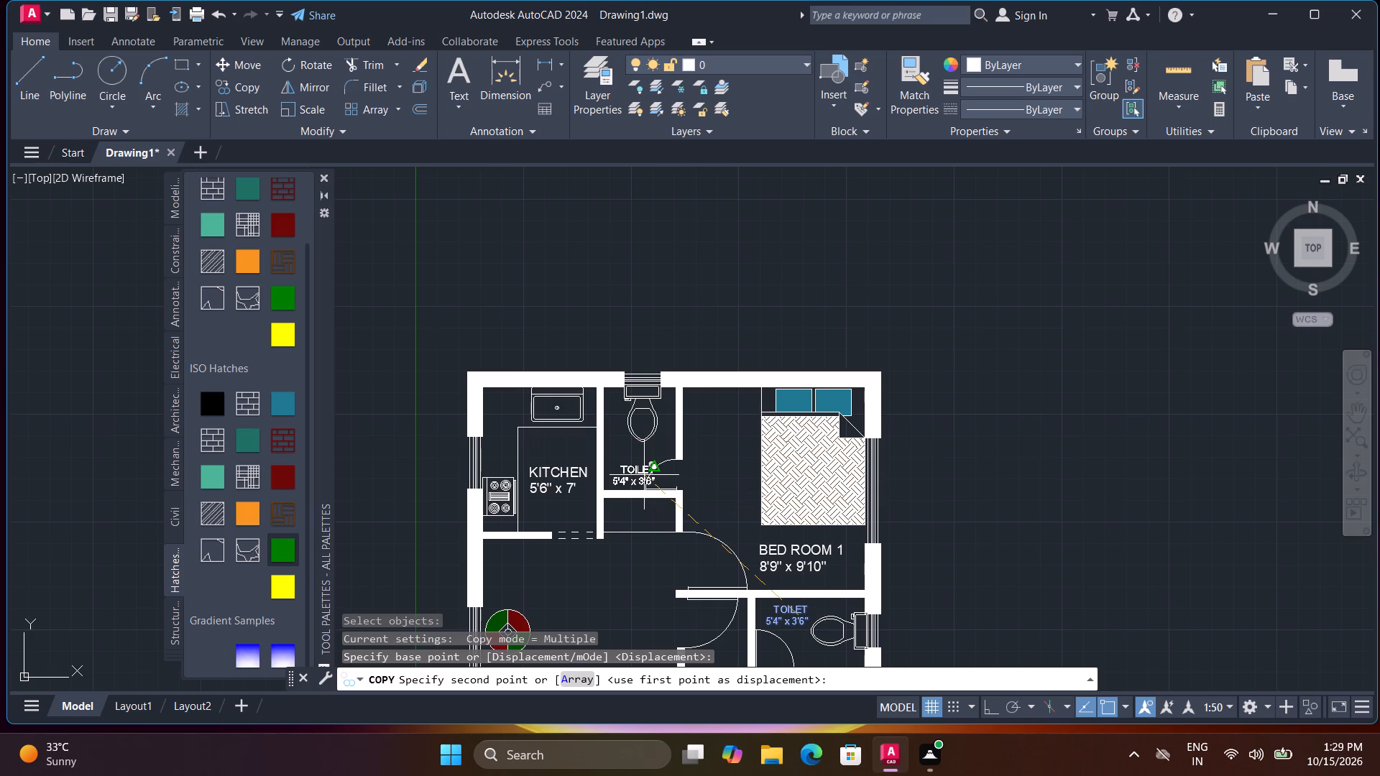
{"action": "scroll", "coordinate": [653, 471], "scroll_direction": "up", "scroll_amount": 2}
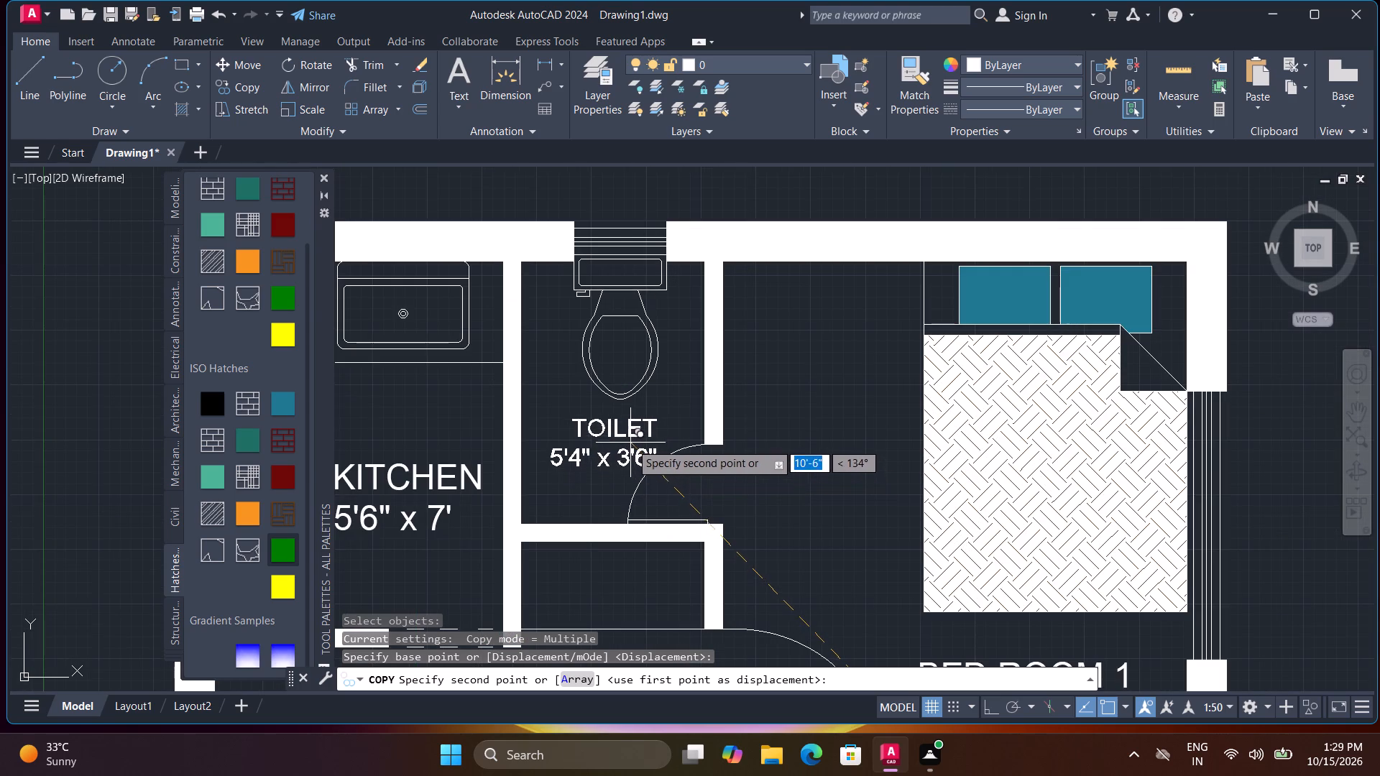
{"action": "left_click", "coordinate": [612, 435]}
{"action": "scroll", "coordinate": [661, 456], "scroll_direction": "down", "scroll_amount": 1}
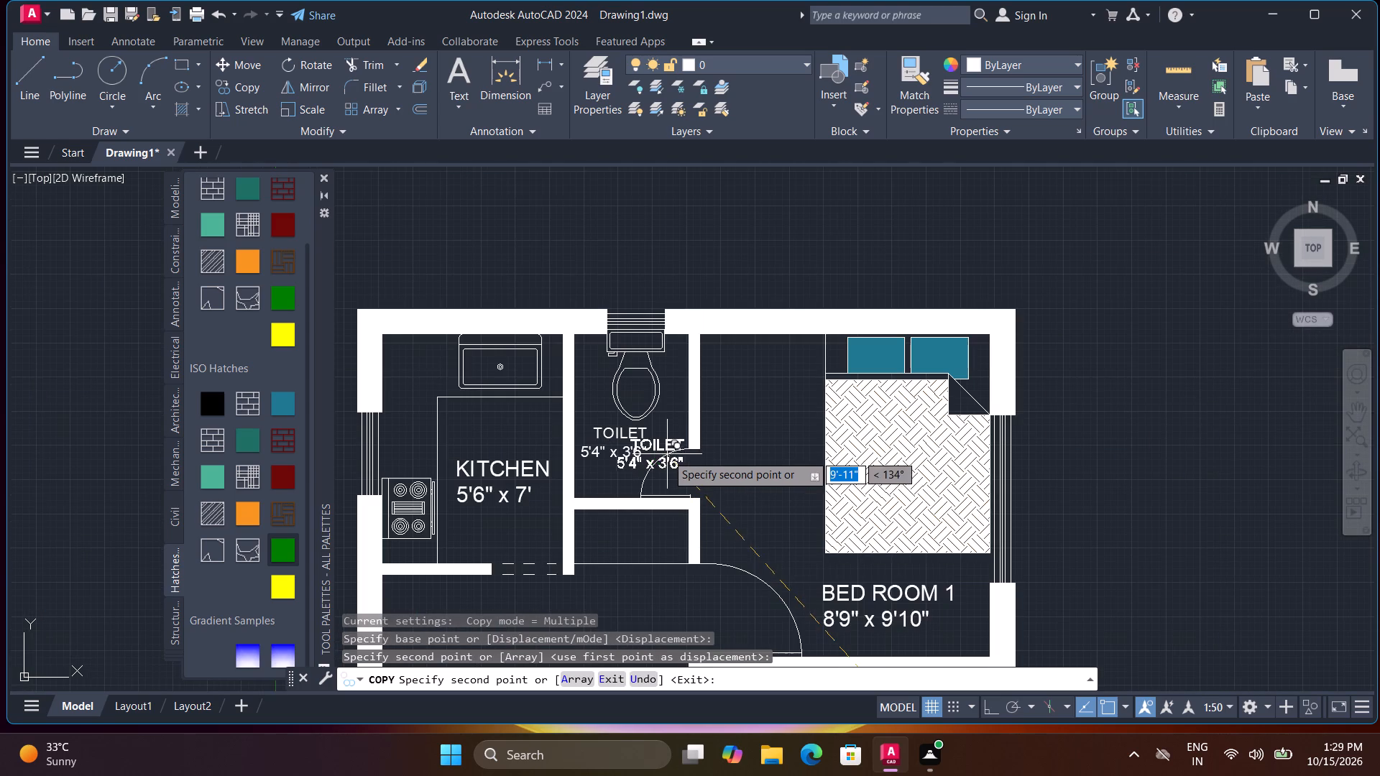
{"action": "key", "text": "grave"}
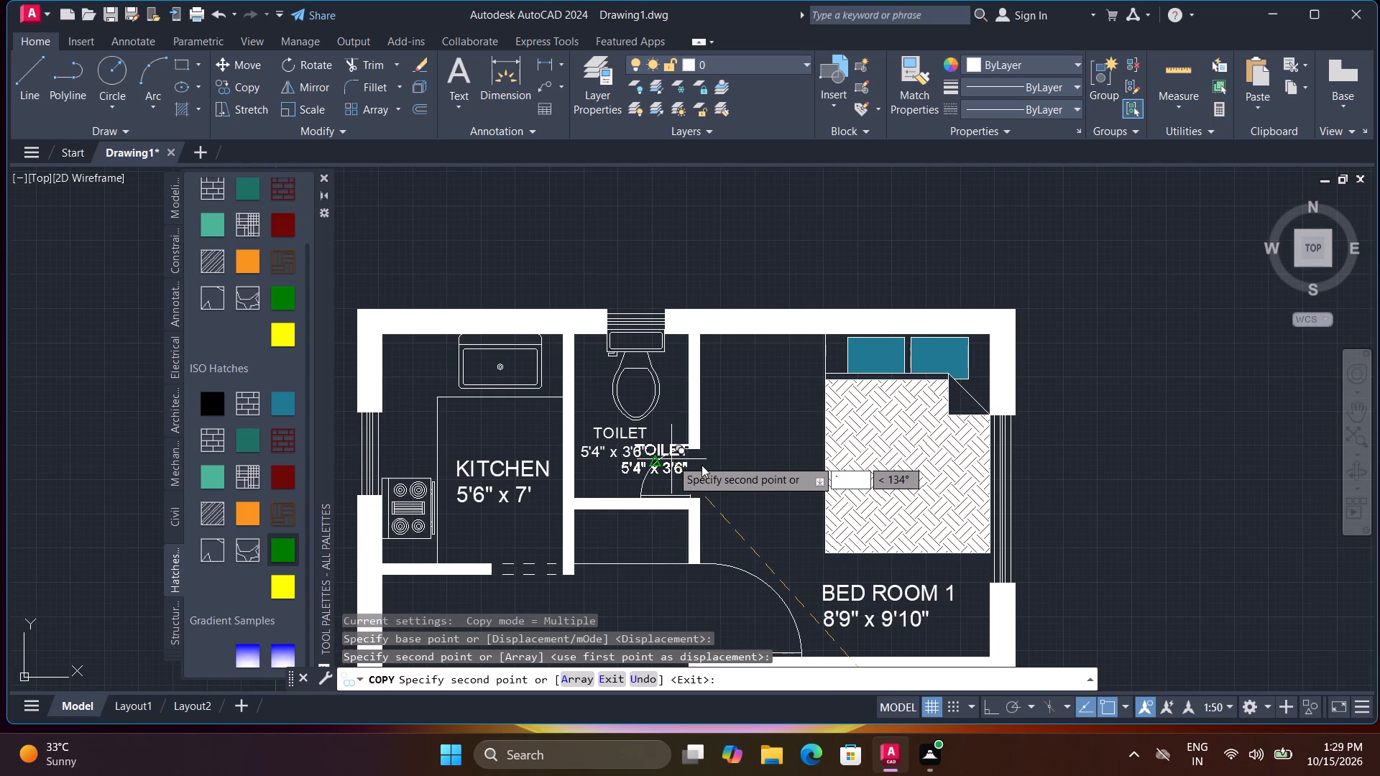
{"action": "key", "text": "Escape"}
Move the BED ROOM 2 label slightly up to leave more space above the bed.
{"action": "scroll", "coordinate": [730, 486], "scroll_direction": "down", "scroll_amount": 1}
{"action": "middle_click_drag", "start_coordinate": [760, 479], "coordinate": [766, 402]}
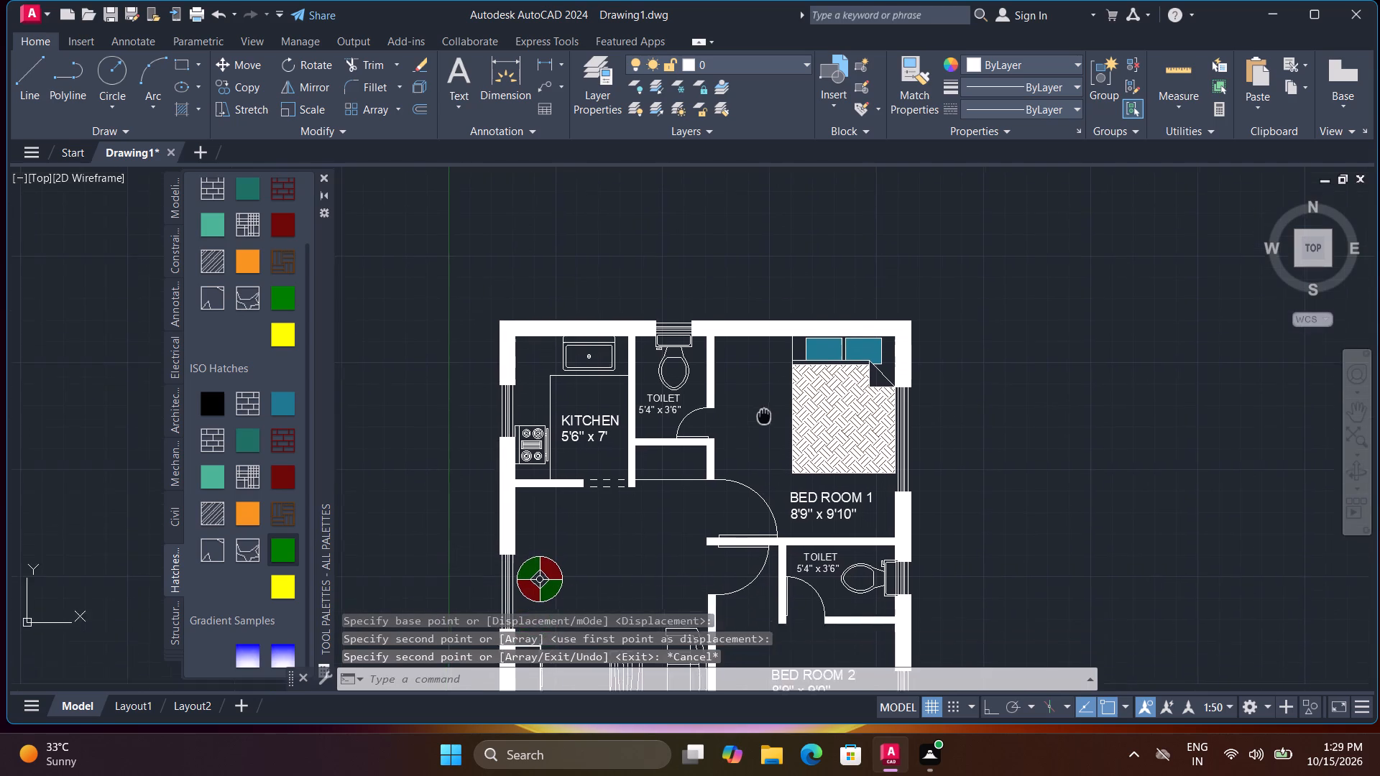
{"action": "middle_click_drag", "start_coordinate": [766, 402], "coordinate": [770, 387]}
{"action": "middle_click_drag", "start_coordinate": [808, 503], "coordinate": [800, 361]}
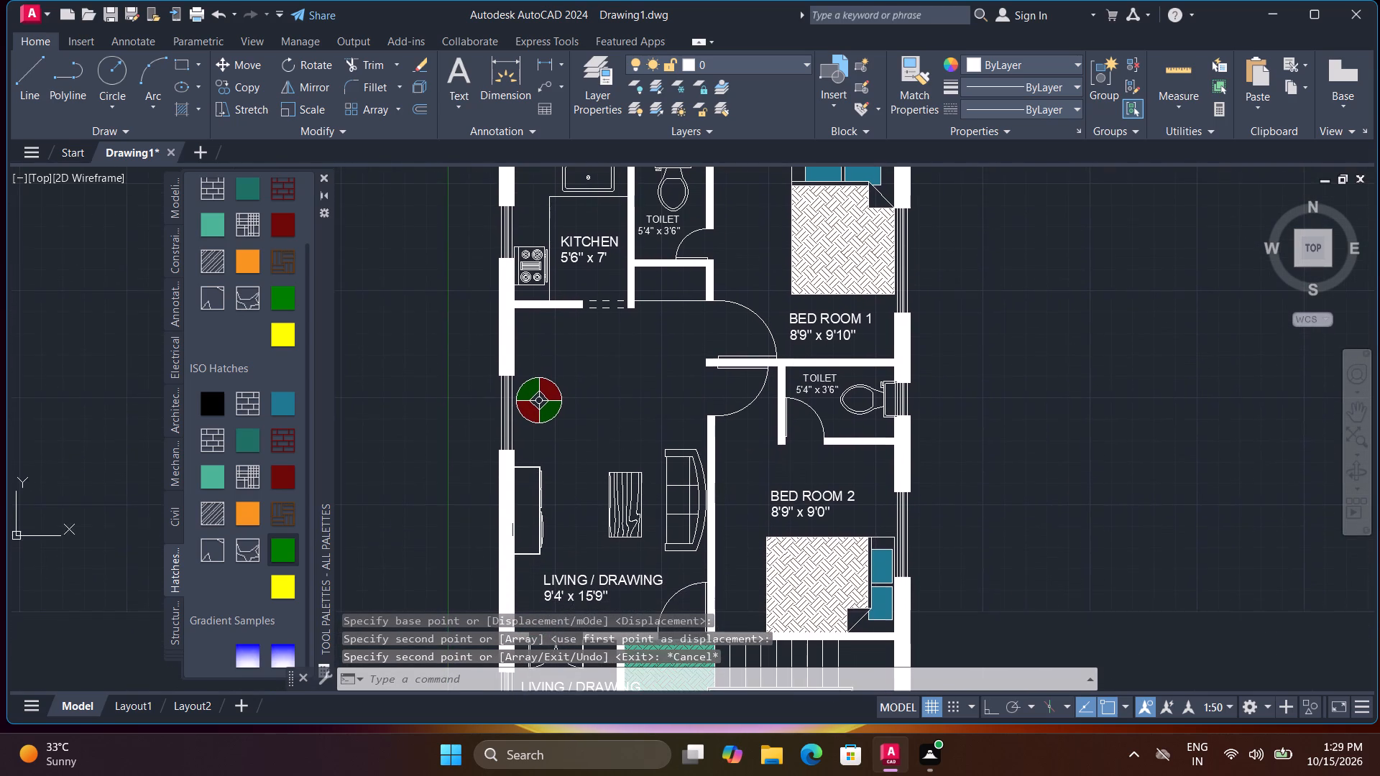
{"action": "middle_click_drag", "start_coordinate": [800, 361], "coordinate": [800, 361]}
{"action": "left_click", "coordinate": [811, 503]}
{"action": "type", "text": "M"}
{"action": "key", "text": "space"}
{"action": "left_click", "coordinate": [809, 499]}
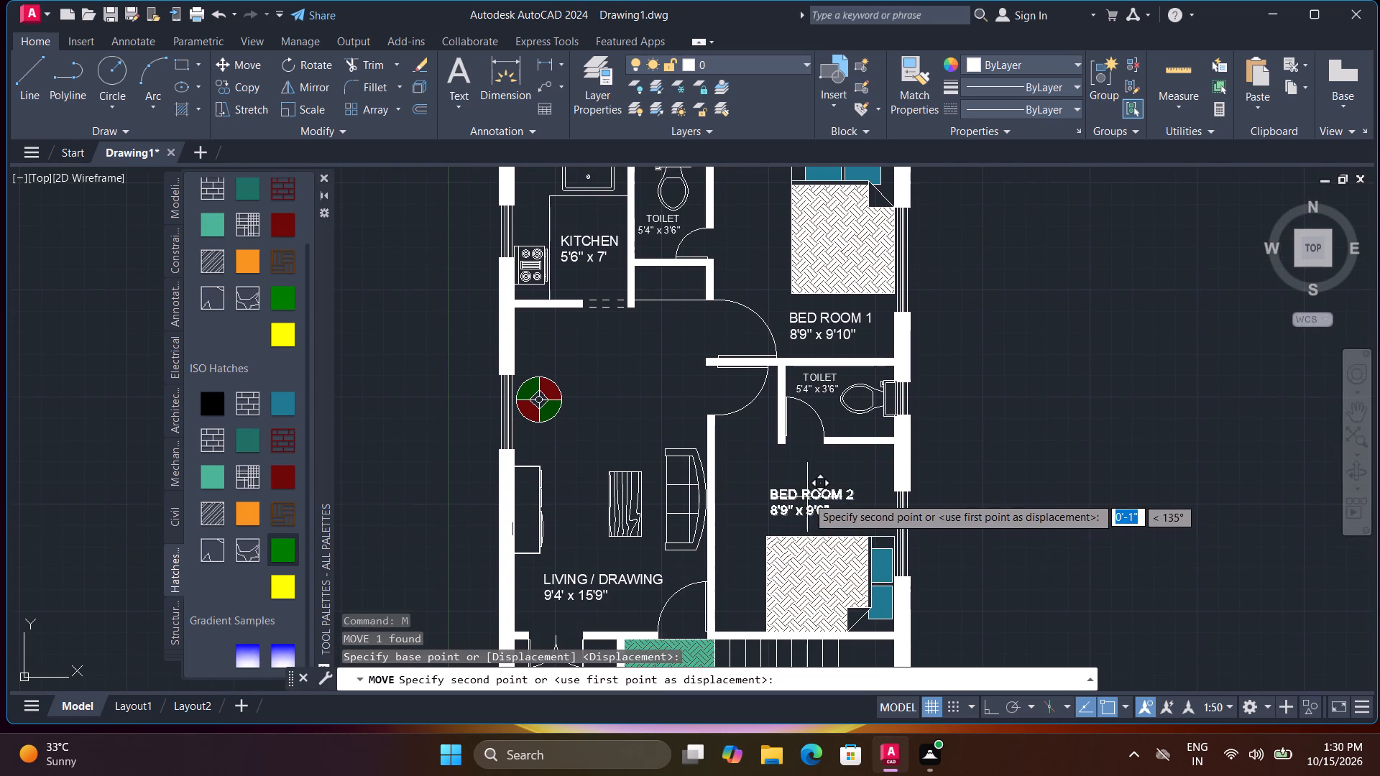
{"action": "left_click", "coordinate": [808, 478]}
Replace the copied LIVING / DRAWING label in the small room with double doors with PUJA and 5' X 5' on two lines.
{"action": "scroll", "coordinate": [806, 483], "scroll_direction": "down", "scroll_amount": 2}
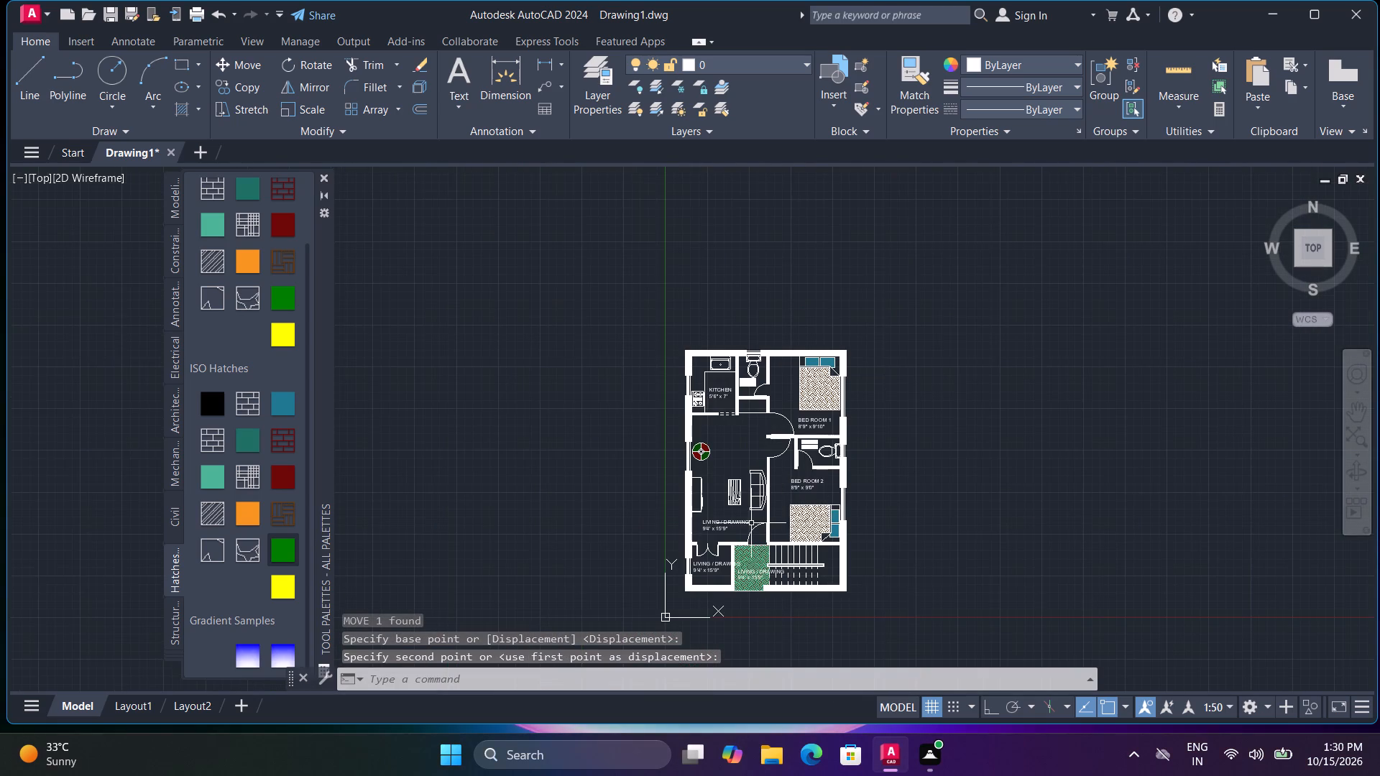
{"action": "middle_click_drag", "start_coordinate": [744, 515], "coordinate": [764, 410]}
{"action": "scroll", "coordinate": [678, 495], "scroll_direction": "up", "scroll_amount": 3}
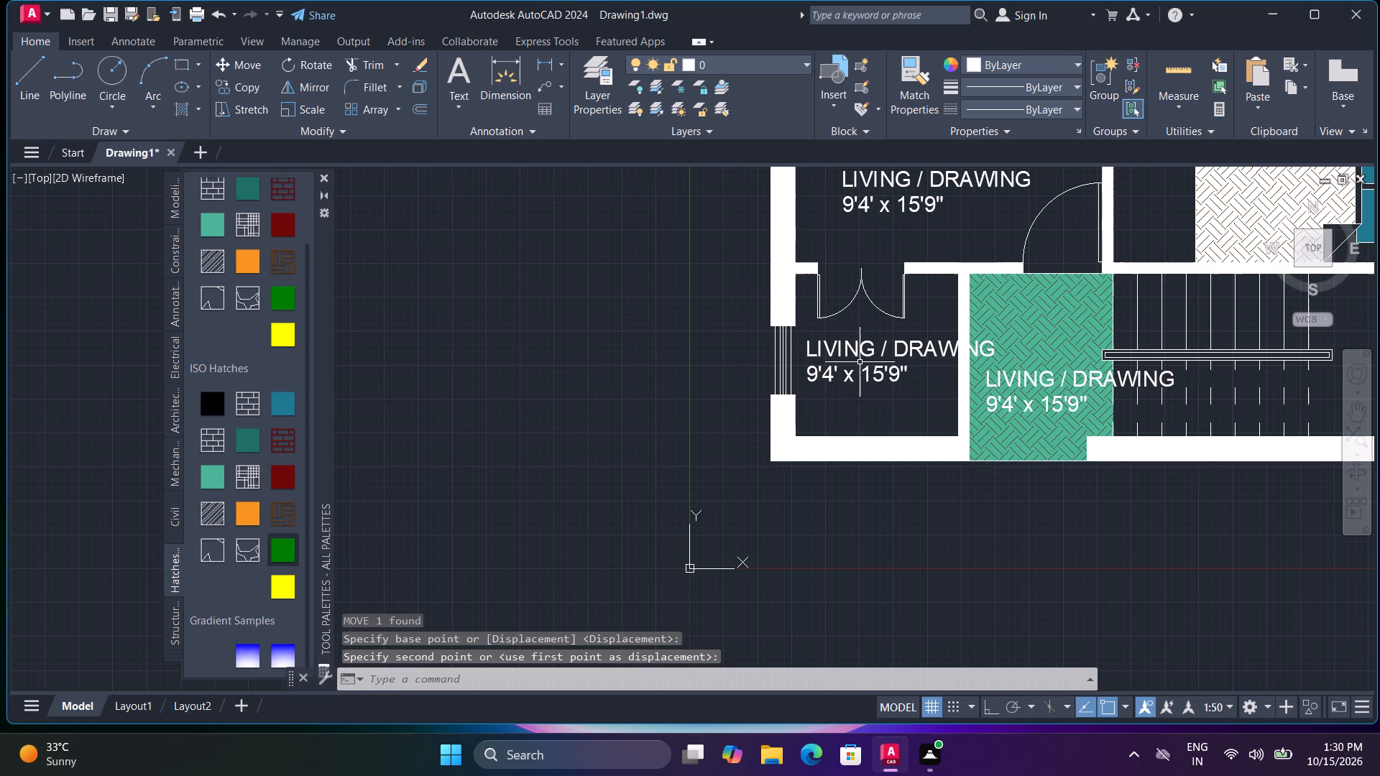
{"action": "double_click", "coordinate": [861, 362]}
{"action": "double_click", "coordinate": [856, 354]}
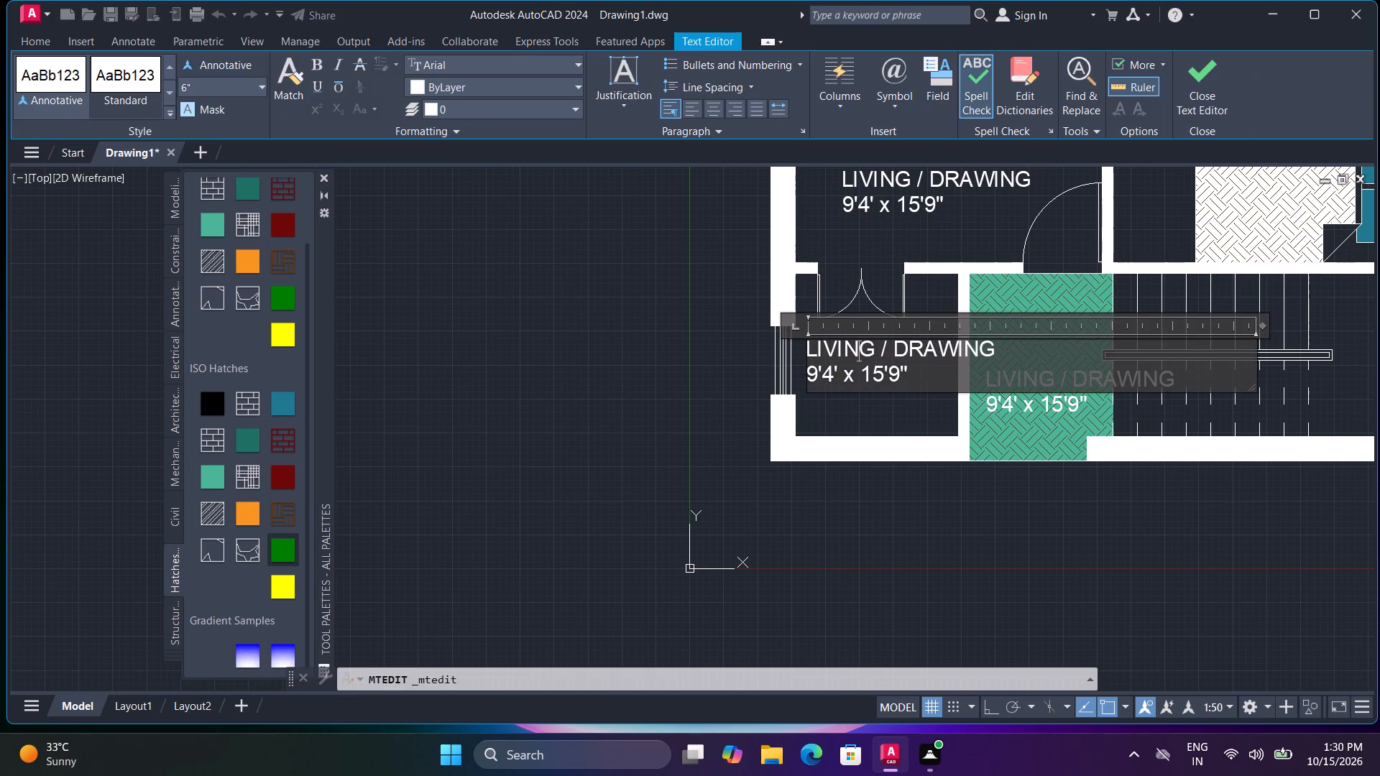
{"action": "key", "text": "ctrl+a"}
{"action": "key", "text": "p"}
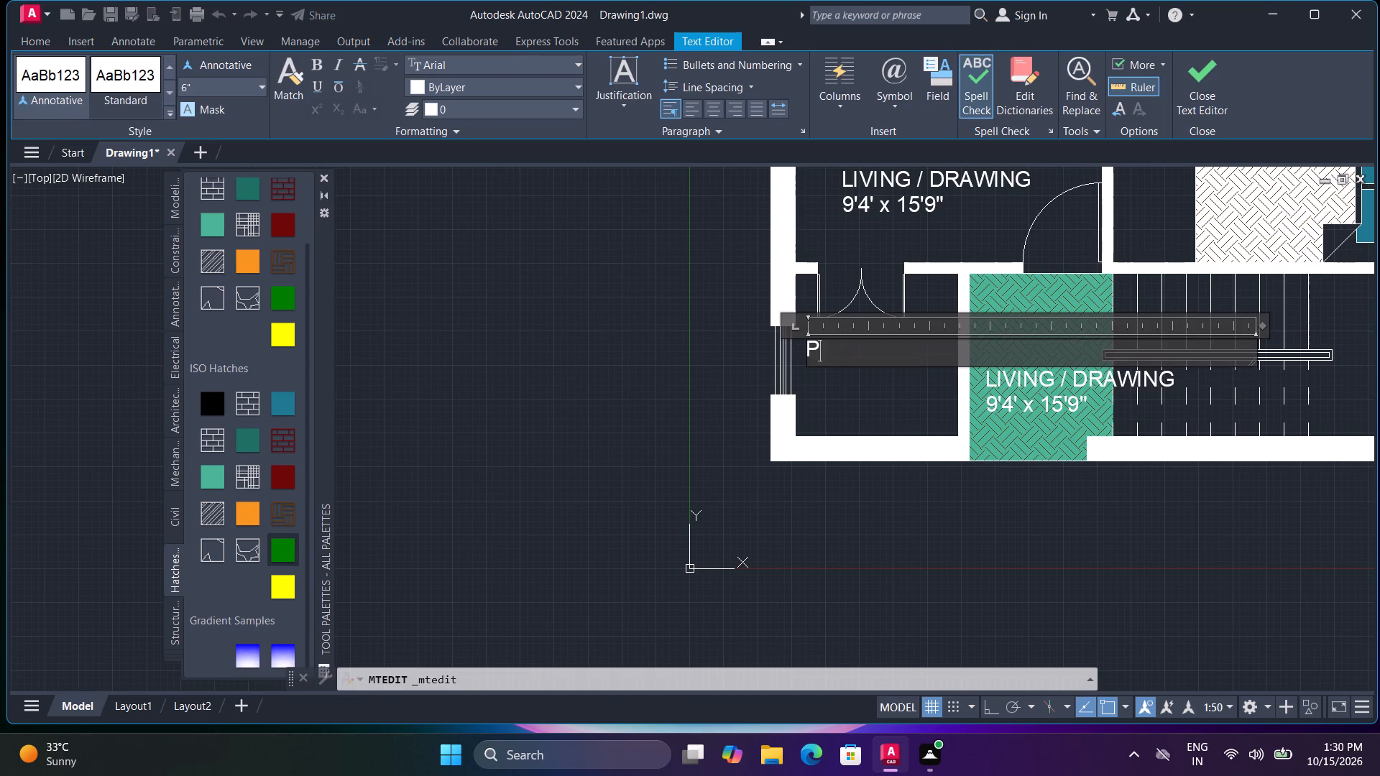
{"action": "type", "text": "UJ"}
{"action": "key", "text": "a"}
{"action": "left_click", "coordinate": [806, 354]}
{"action": "key", "text": "space"}
{"action": "key", "text": "space"}
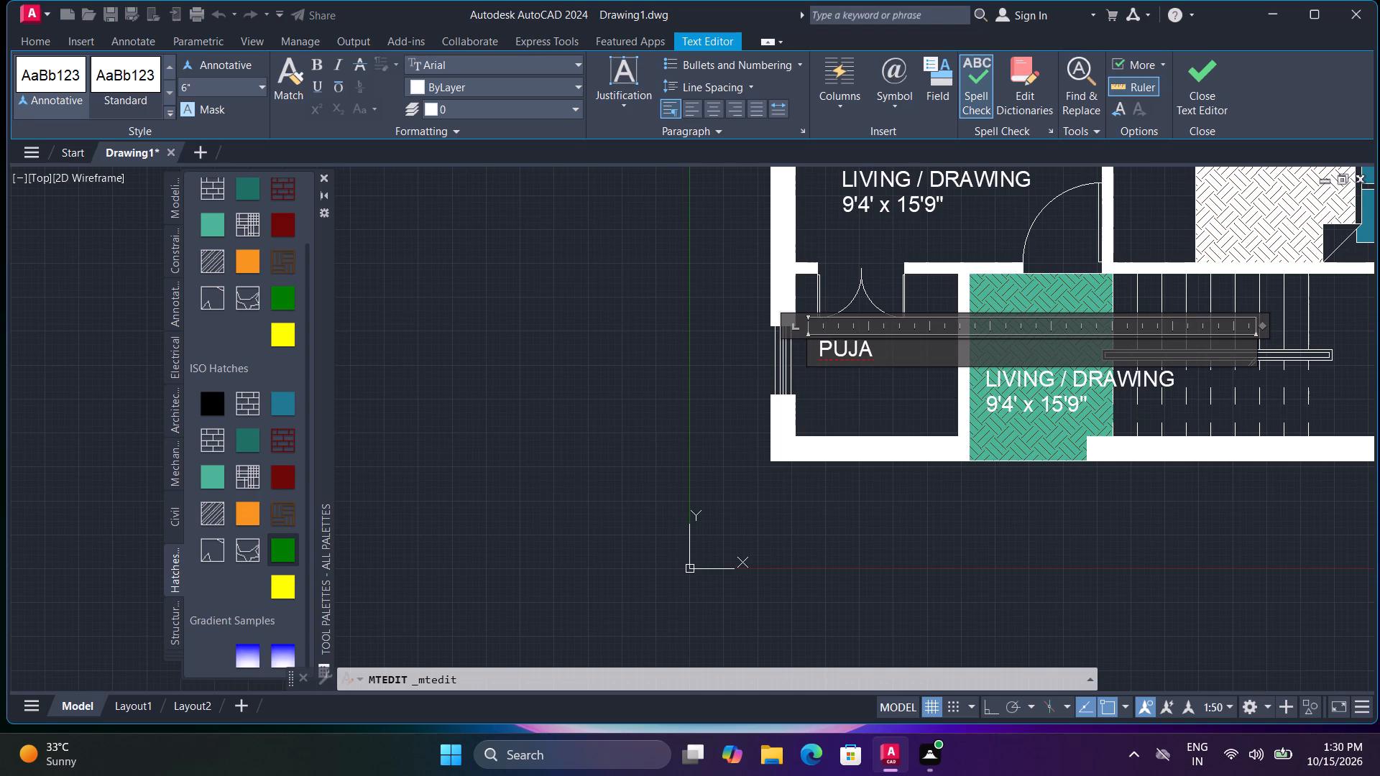
{"action": "left_click", "coordinate": [898, 360]}
{"action": "key", "text": "Return"}
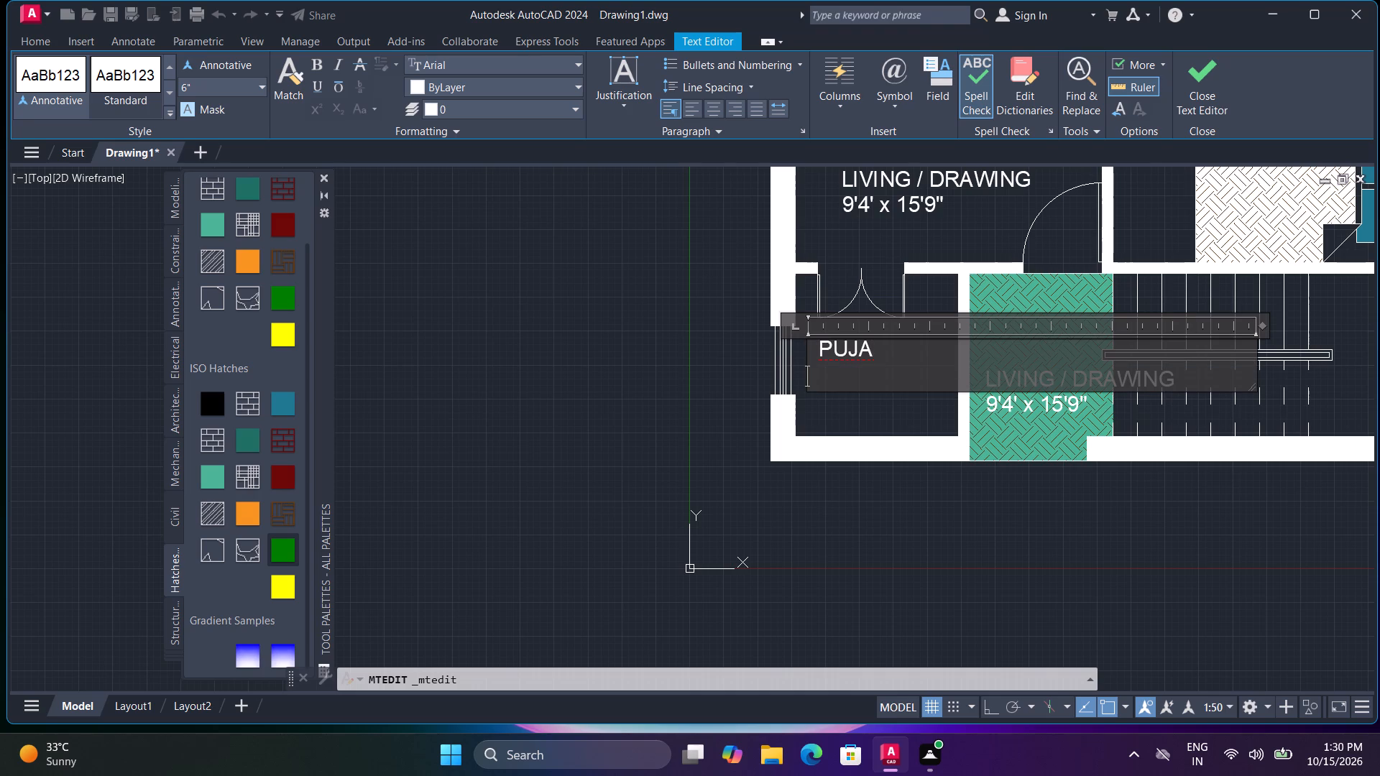
{"action": "type", "text": "5'"}
{"action": "key", "text": "space"}
{"action": "type", "text": "X 5"}
{"action": "key", "text": "apostrophe"}
{"action": "left_click", "coordinate": [951, 515]}
Move the PUJA label slightly down and right, away from the window wall and door swings.
{"action": "left_click", "coordinate": [845, 368]}
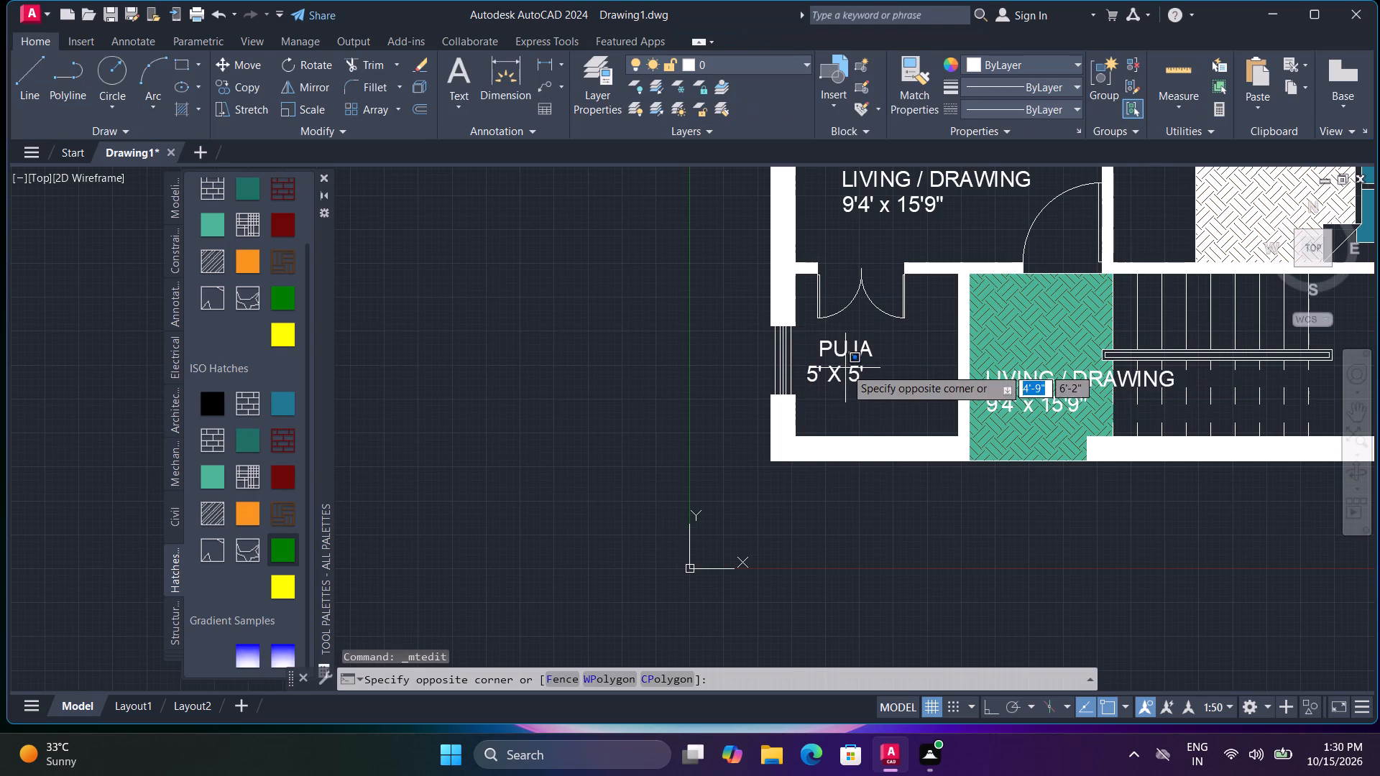
{"action": "type", "text": "M"}
{"action": "key", "text": "space"}
{"action": "left_click", "coordinate": [840, 348]}
{"action": "key", "text": "space"}
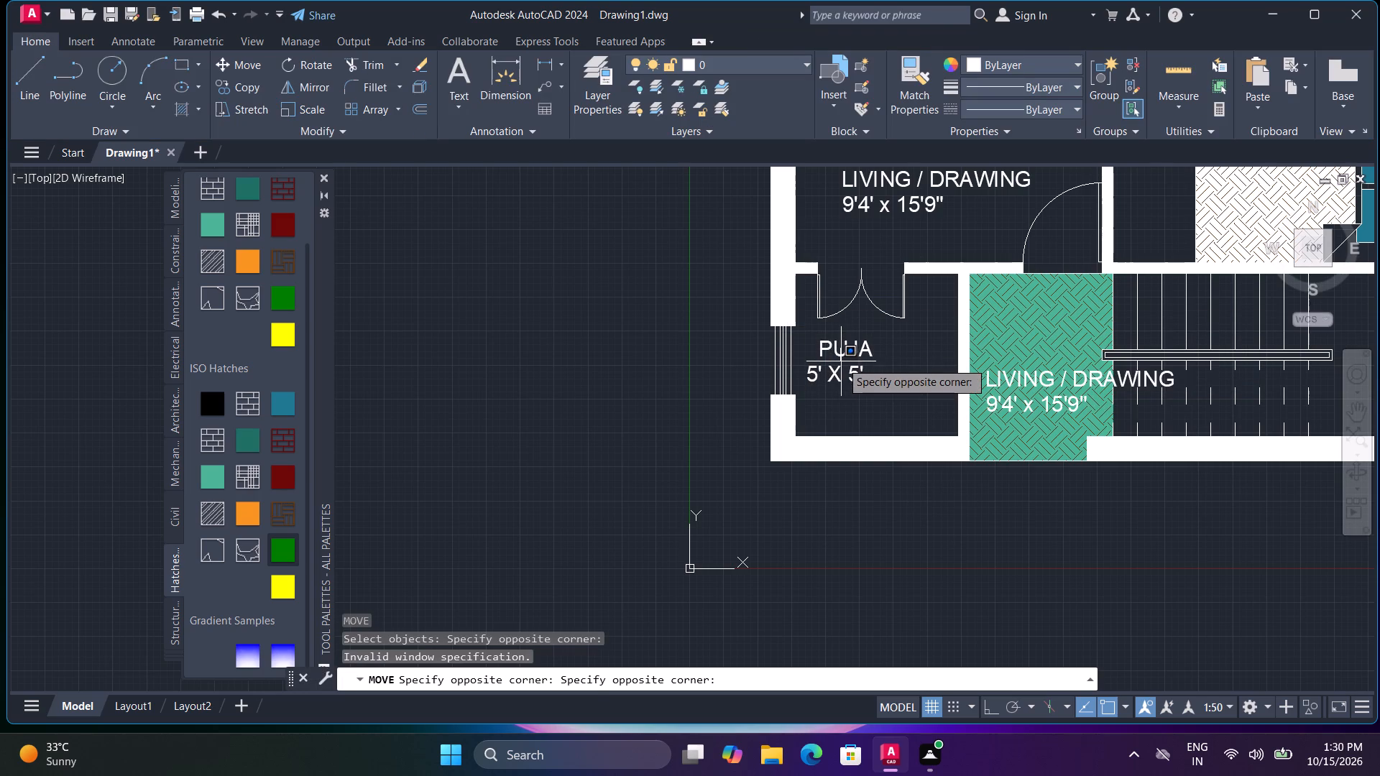
{"action": "left_click", "coordinate": [835, 371]}
{"action": "key", "text": "space"}
{"action": "left_click", "coordinate": [835, 374]}
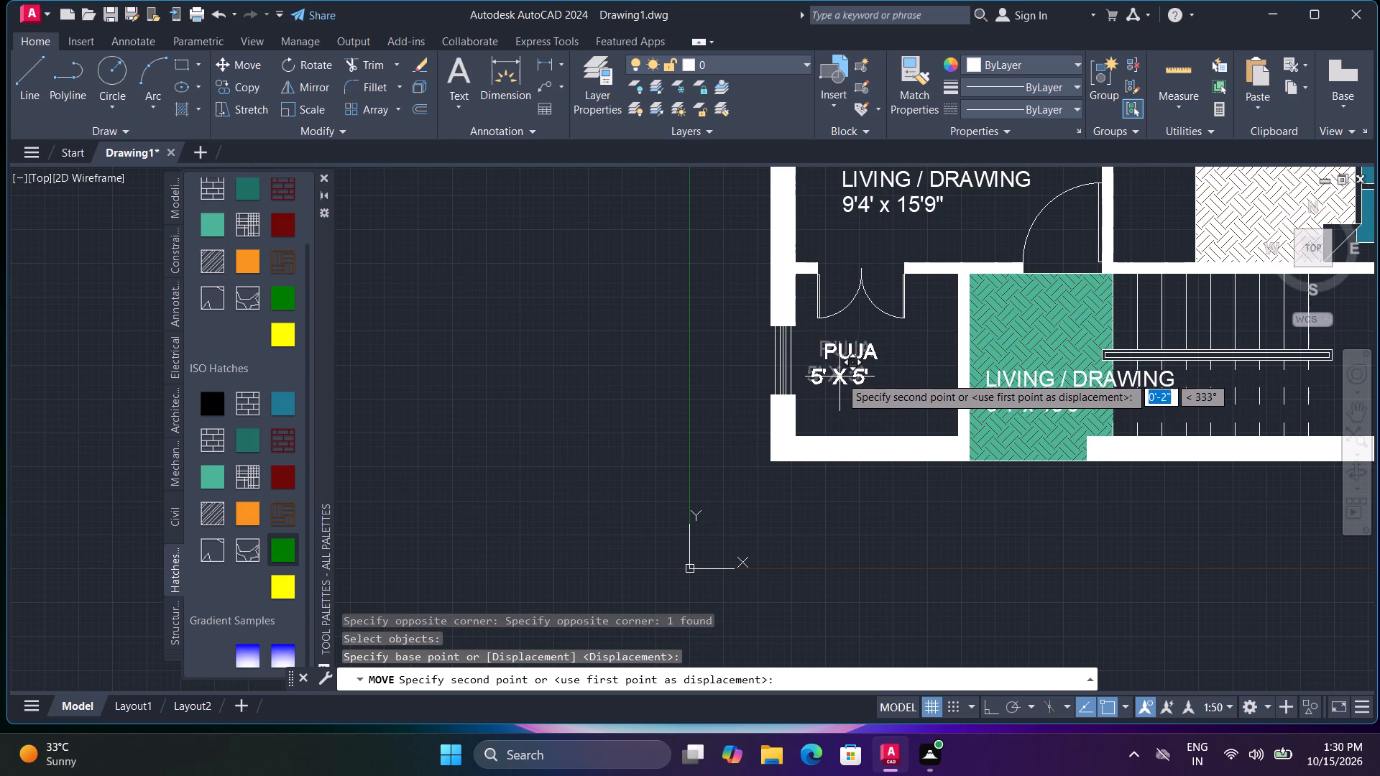
{"action": "left_click", "coordinate": [847, 389]}
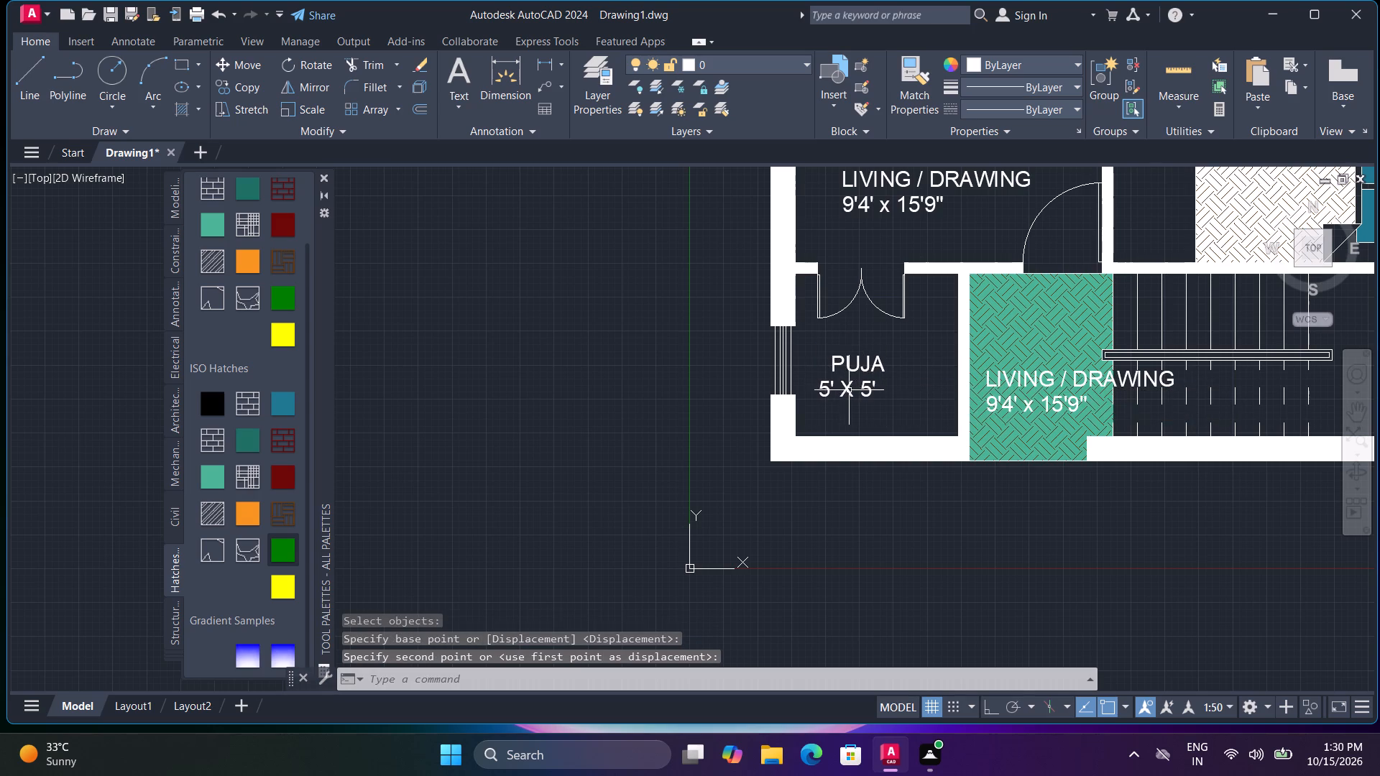
Remove the leading spaces before PUJA so the name lines up with the size below it.
{"action": "double_click", "coordinate": [866, 389]}
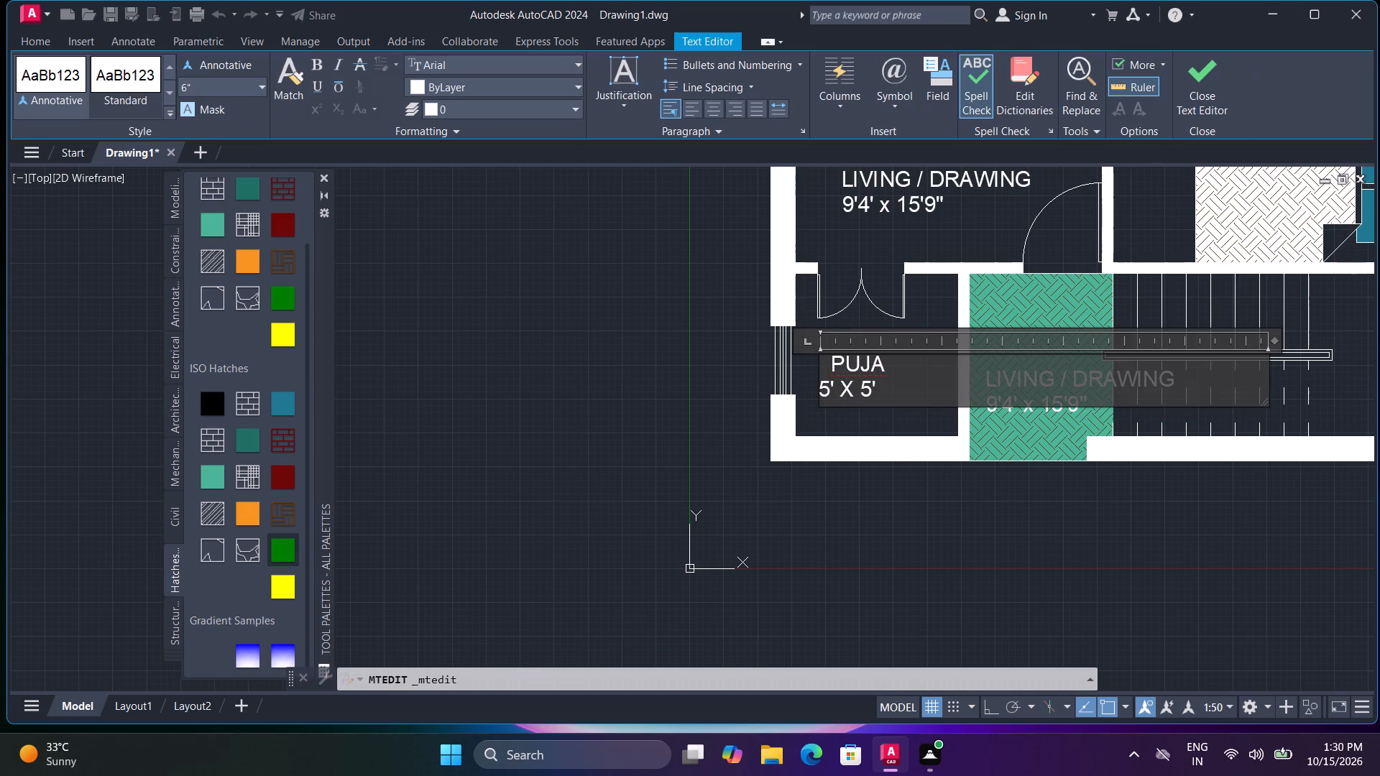
{"action": "left_click", "coordinate": [832, 360]}
{"action": "key", "text": "BackSpace"}
{"action": "key", "text": "BackSpace"}
{"action": "left_click", "coordinate": [883, 485]}
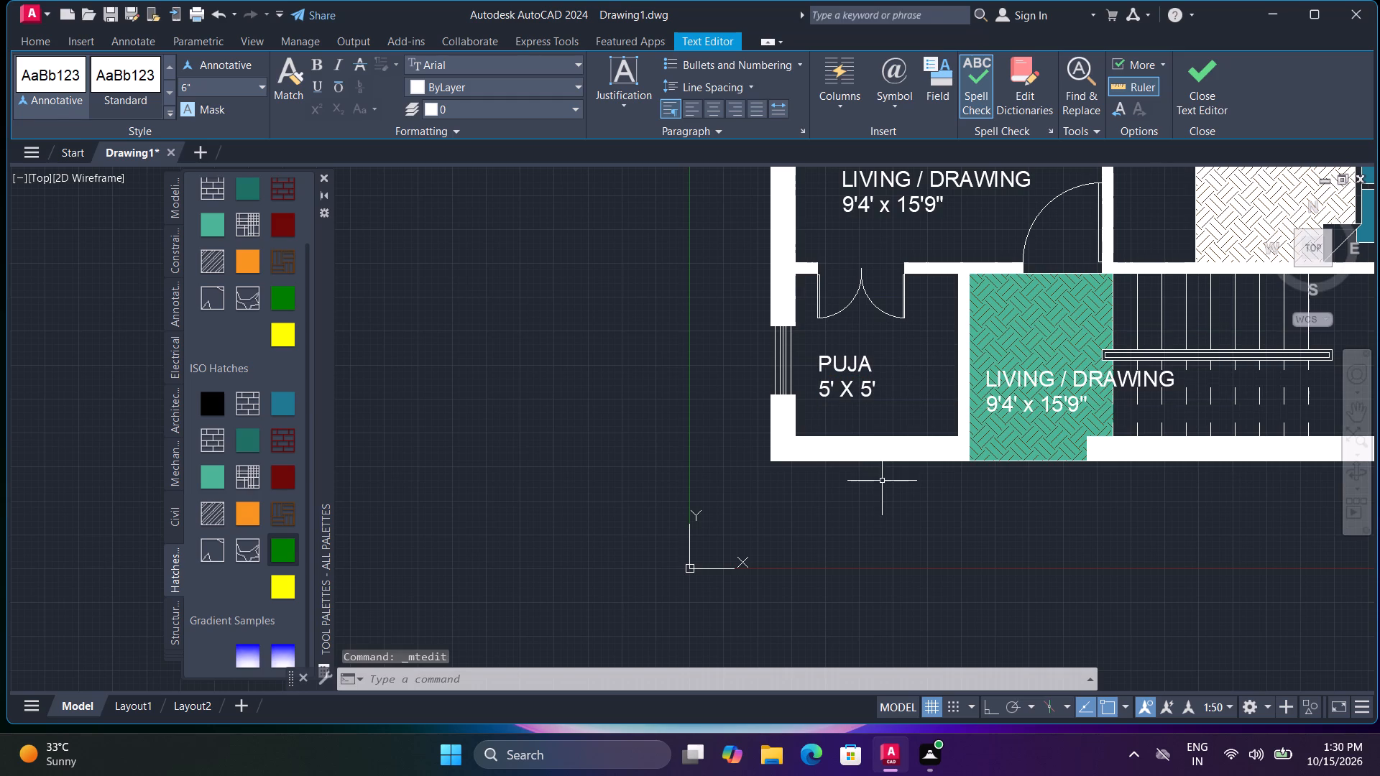
Draw a vertical line about 8'-5" long through the PUJA room, just right of the double doors, crossing both walls.
{"action": "type", "text": "L"}
{"action": "key", "text": "space"}
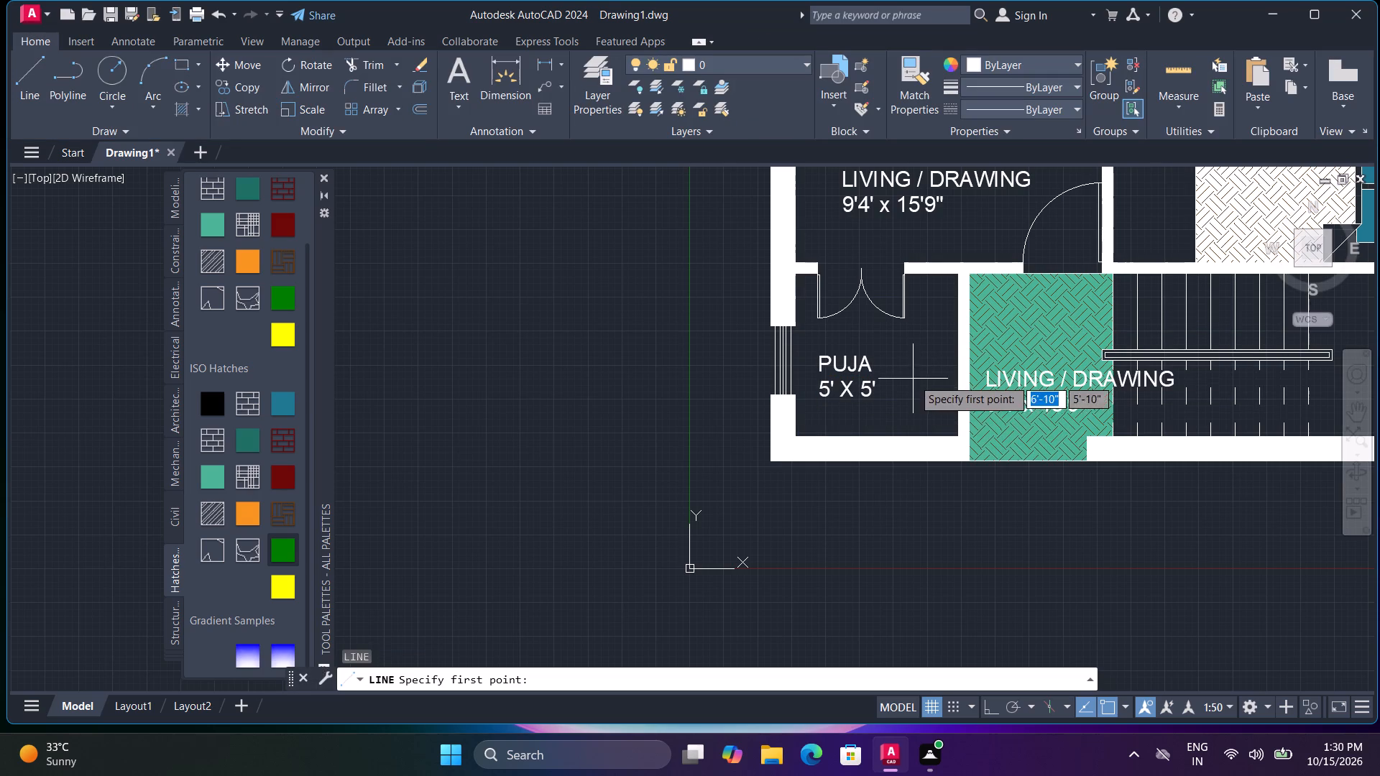
{"action": "left_click", "coordinate": [927, 243]}
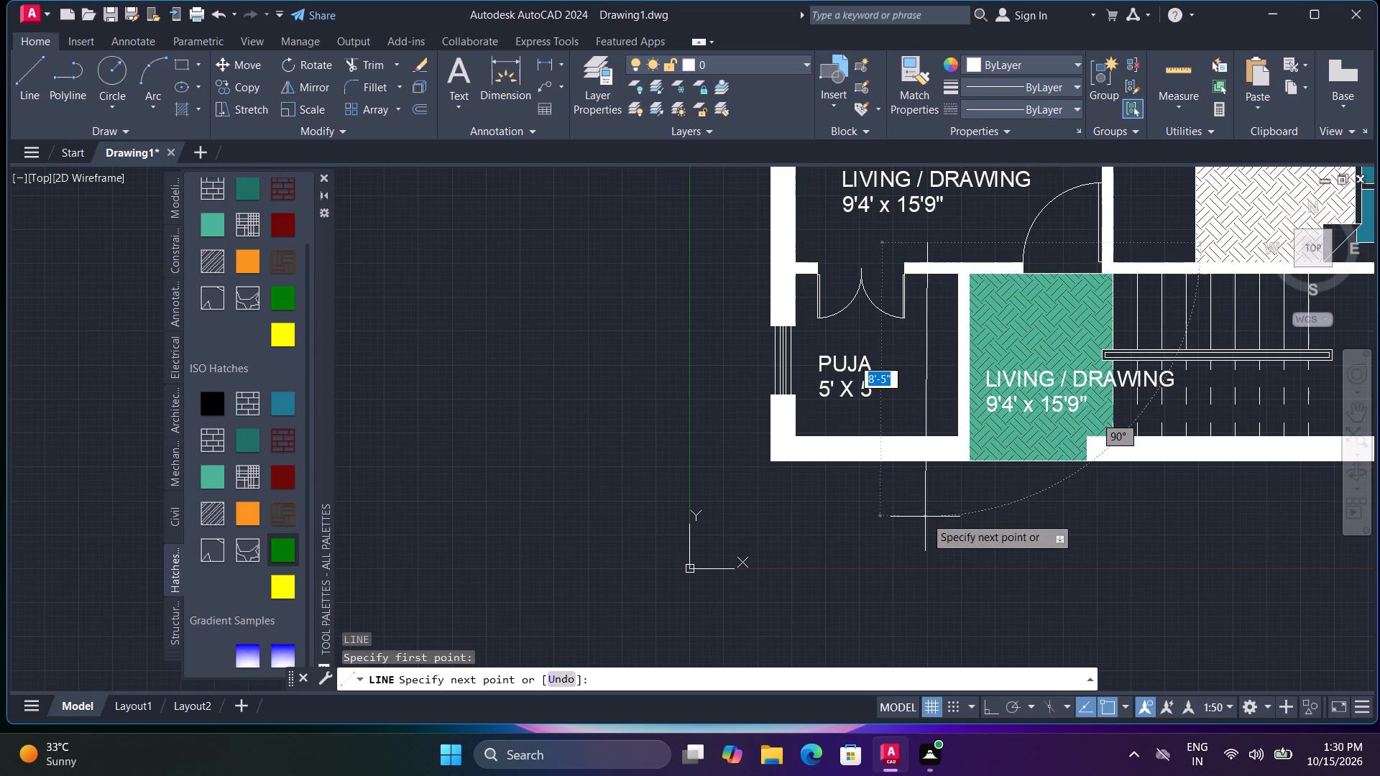
{"action": "key", "text": "F8"}
{"action": "left_click", "coordinate": [937, 520]}
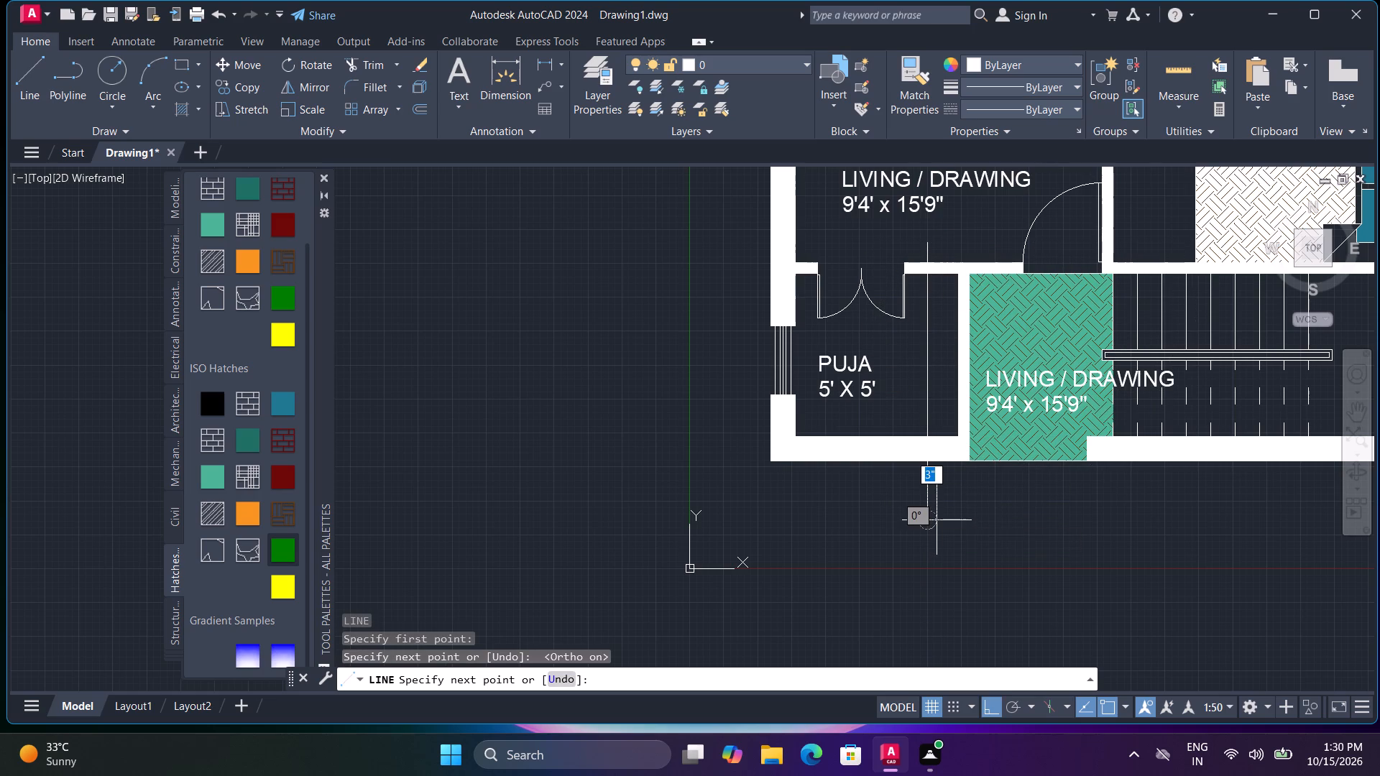
{"action": "key", "text": "space"}
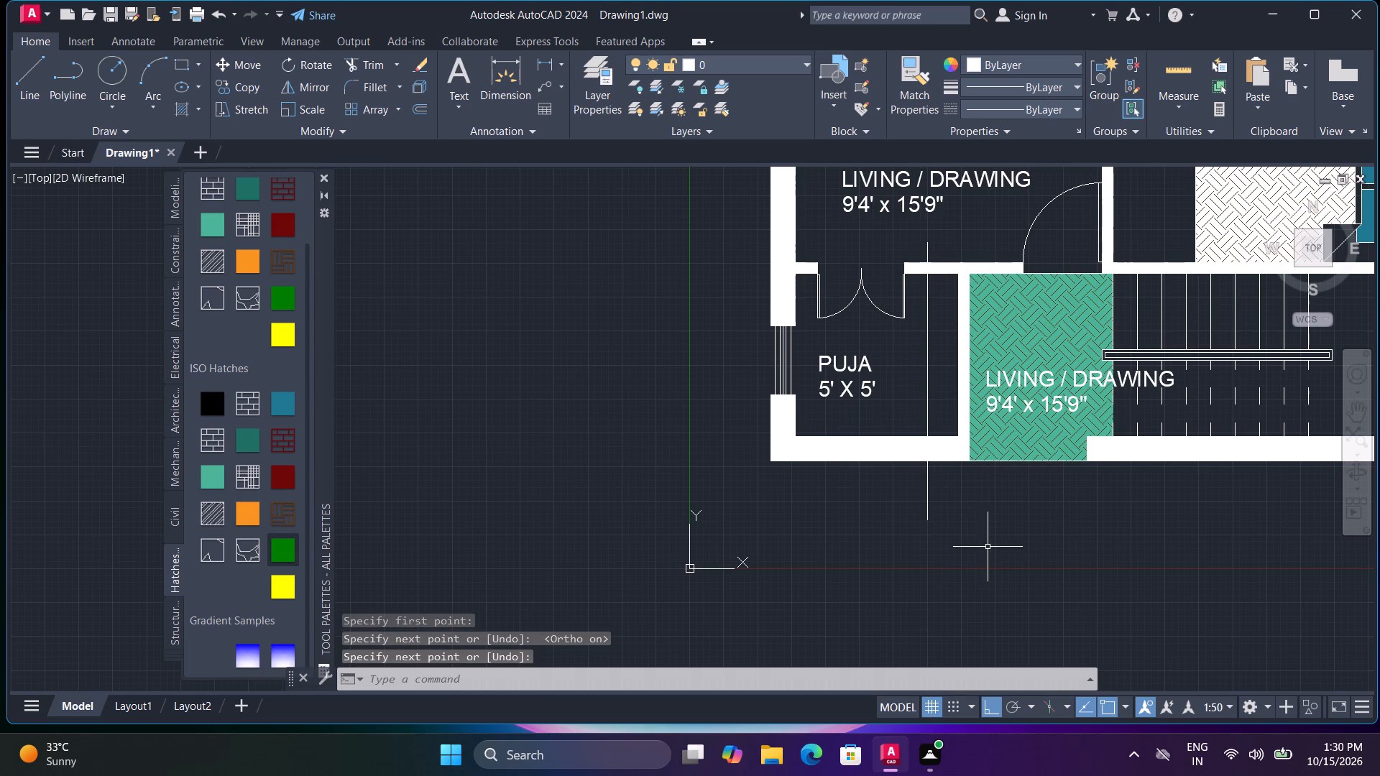
Trim the vertical line's ends that project beyond the PUJA room's lower and upper walls.
{"action": "type", "text": "TR"}
{"action": "key", "text": "space"}
{"action": "left_click_drag", "start_coordinate": [952, 489], "coordinate": [942, 485]}
{"action": "left_click", "coordinate": [893, 481]}
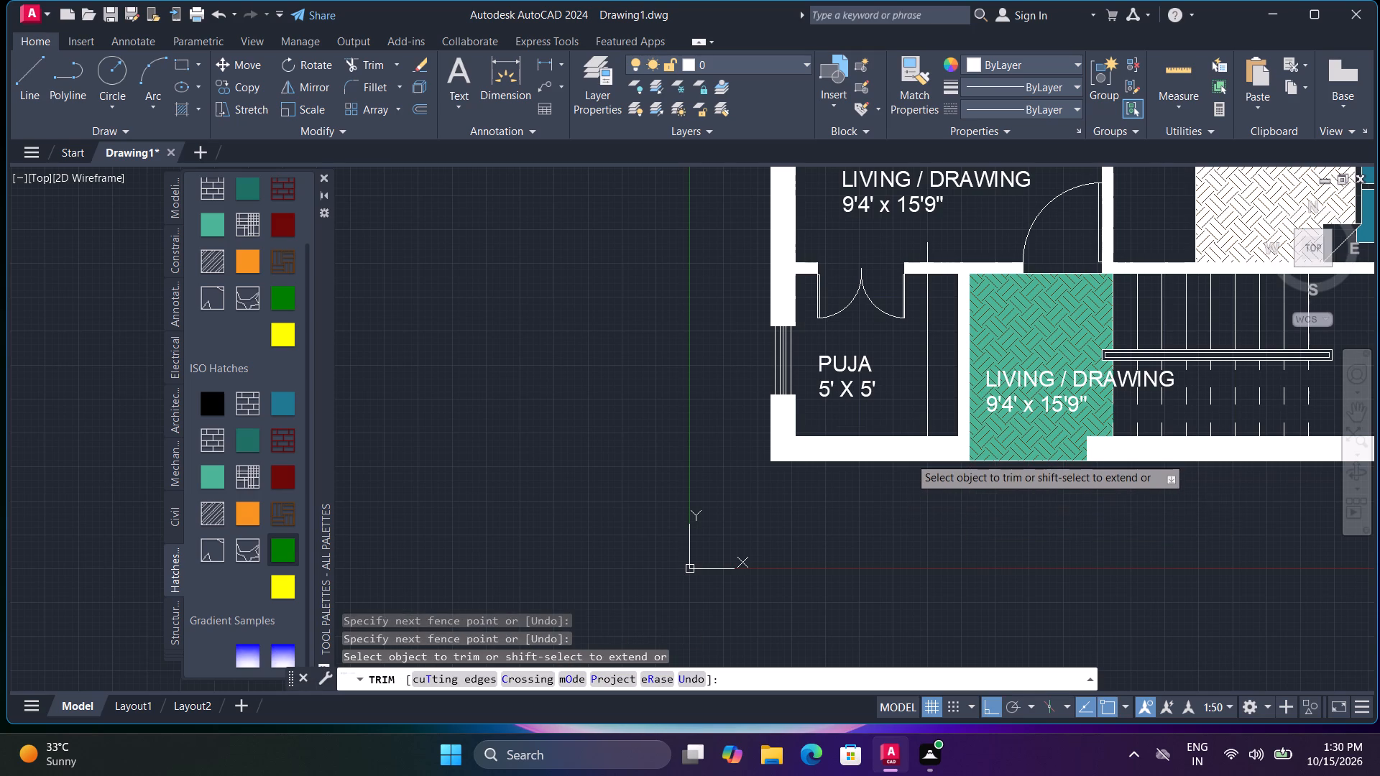
{"action": "left_click", "coordinate": [914, 438]}
{"action": "left_click", "coordinate": [952, 438]}
{"action": "left_click", "coordinate": [926, 267]}
{"action": "left_click", "coordinate": [928, 241]}
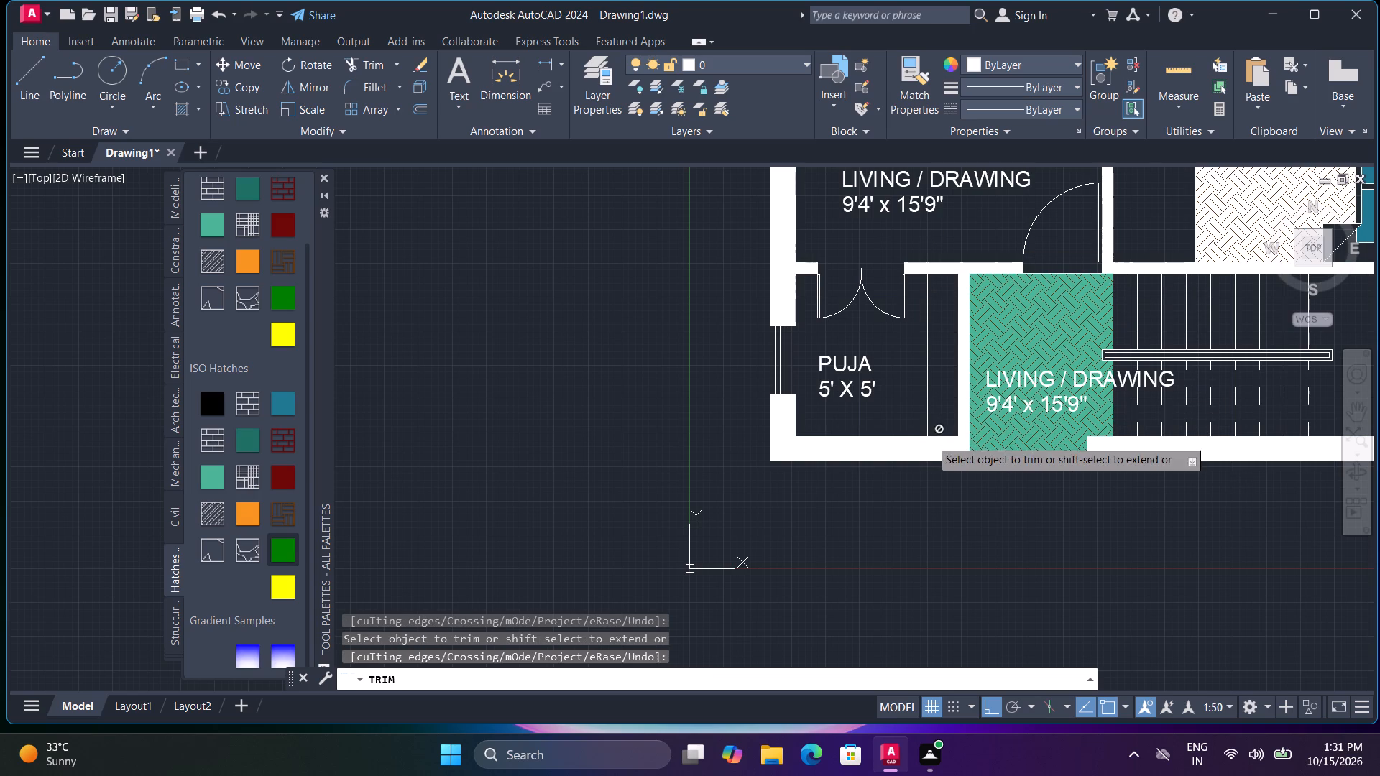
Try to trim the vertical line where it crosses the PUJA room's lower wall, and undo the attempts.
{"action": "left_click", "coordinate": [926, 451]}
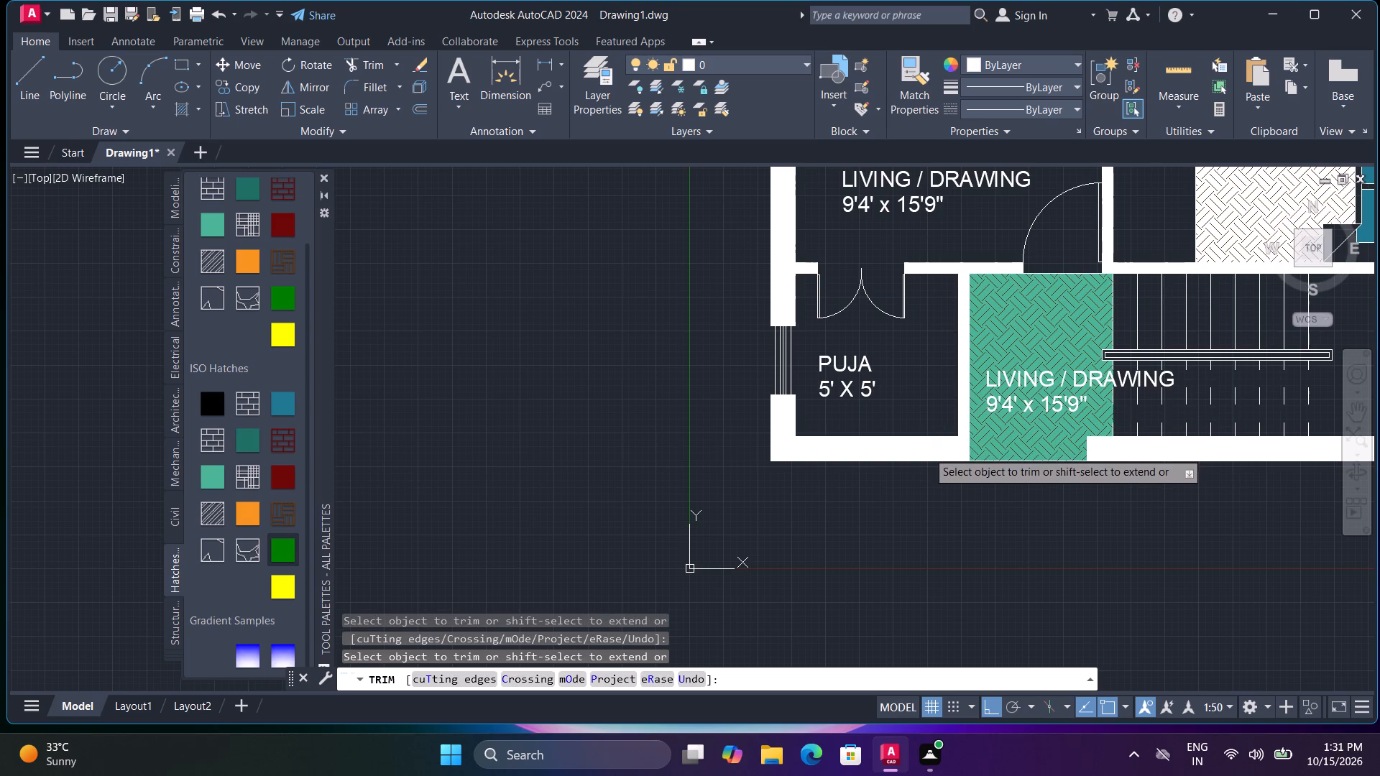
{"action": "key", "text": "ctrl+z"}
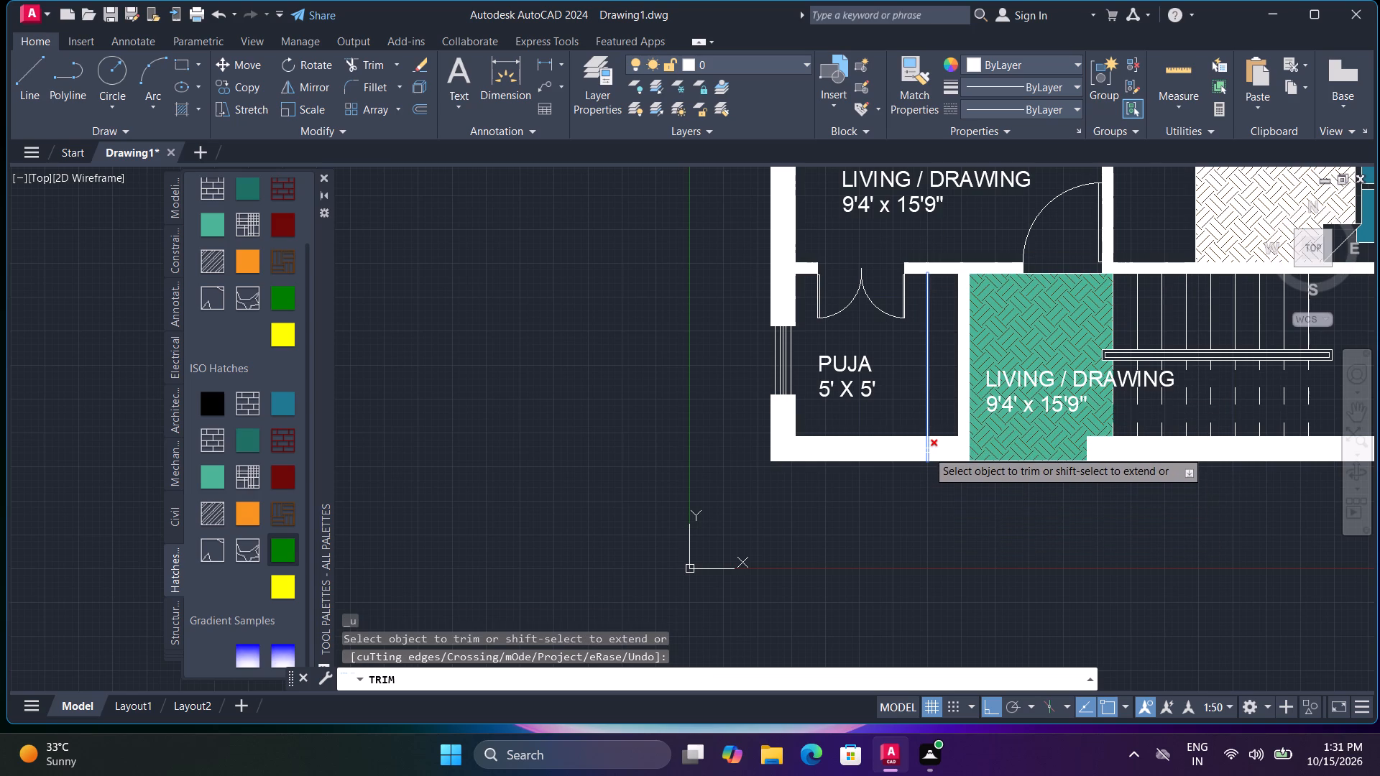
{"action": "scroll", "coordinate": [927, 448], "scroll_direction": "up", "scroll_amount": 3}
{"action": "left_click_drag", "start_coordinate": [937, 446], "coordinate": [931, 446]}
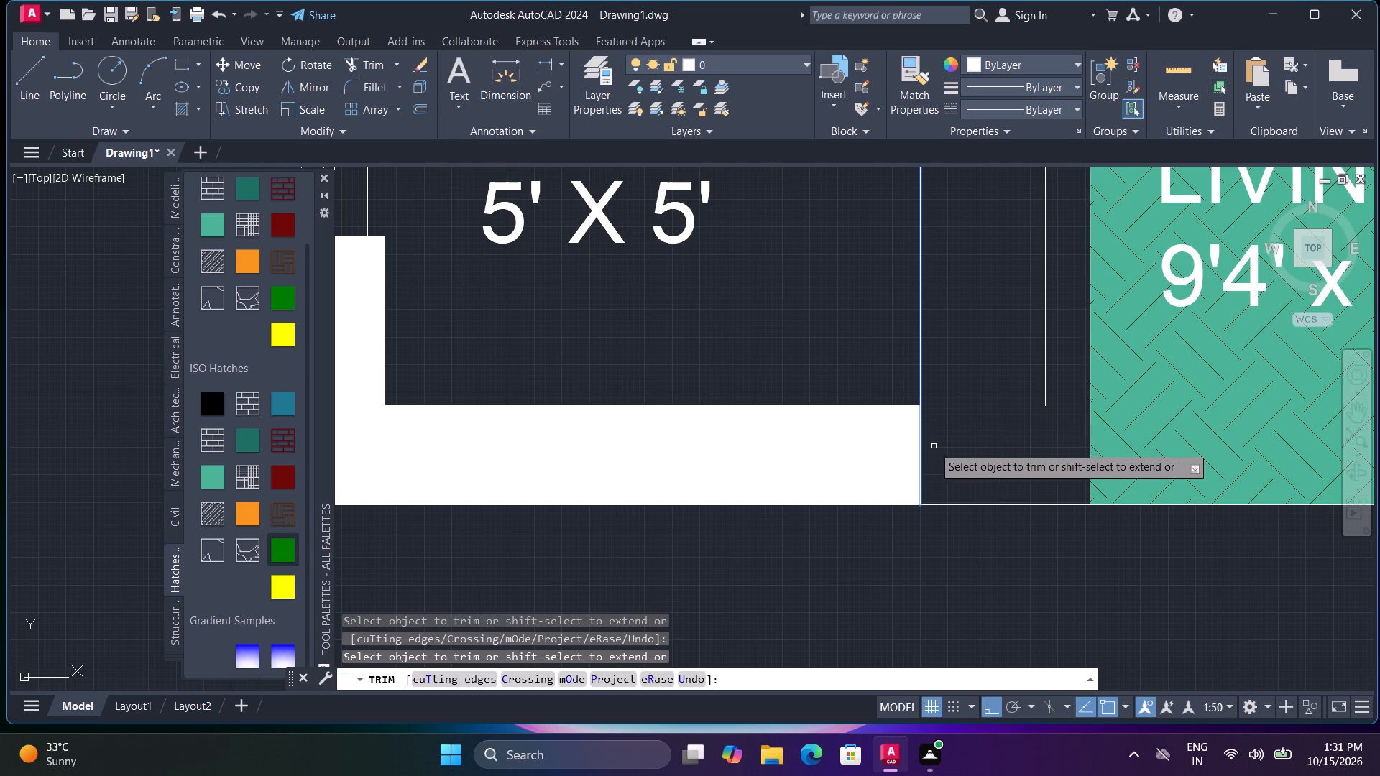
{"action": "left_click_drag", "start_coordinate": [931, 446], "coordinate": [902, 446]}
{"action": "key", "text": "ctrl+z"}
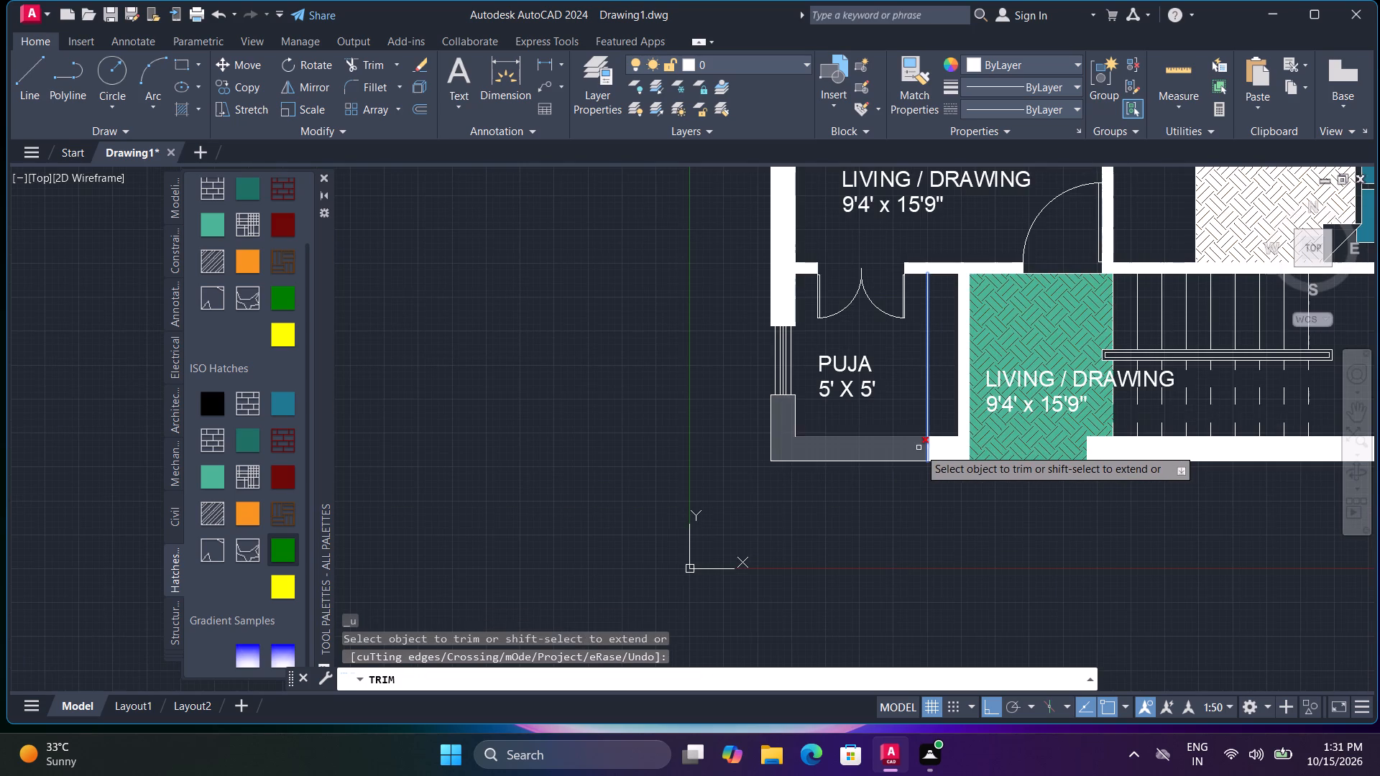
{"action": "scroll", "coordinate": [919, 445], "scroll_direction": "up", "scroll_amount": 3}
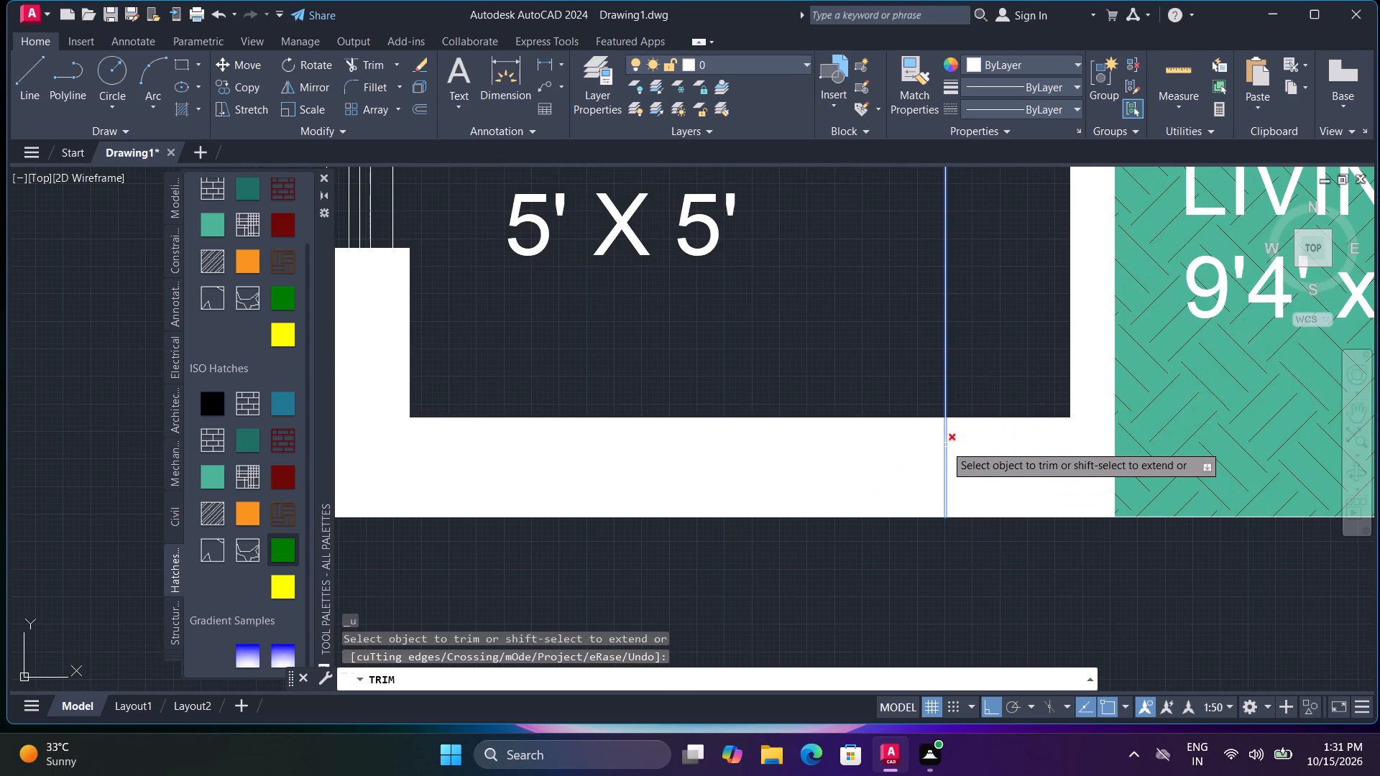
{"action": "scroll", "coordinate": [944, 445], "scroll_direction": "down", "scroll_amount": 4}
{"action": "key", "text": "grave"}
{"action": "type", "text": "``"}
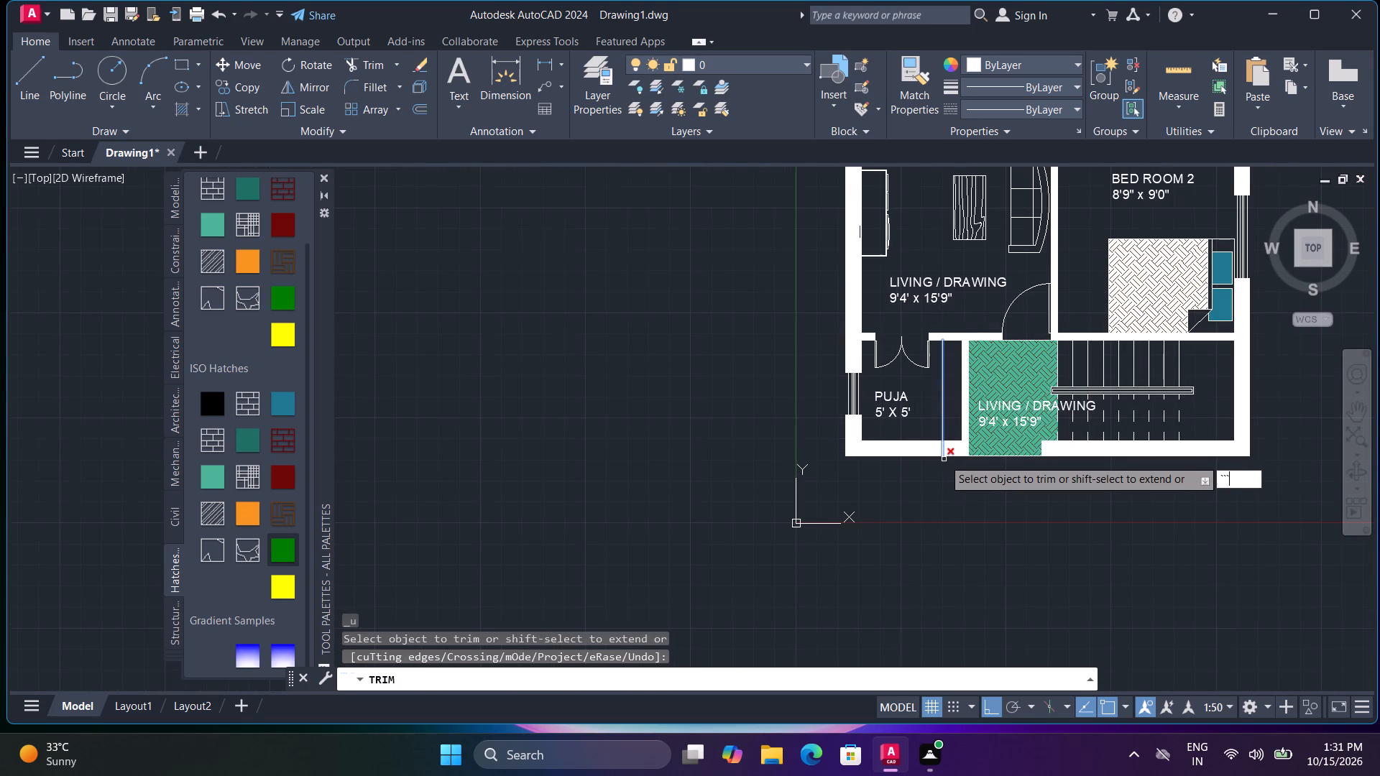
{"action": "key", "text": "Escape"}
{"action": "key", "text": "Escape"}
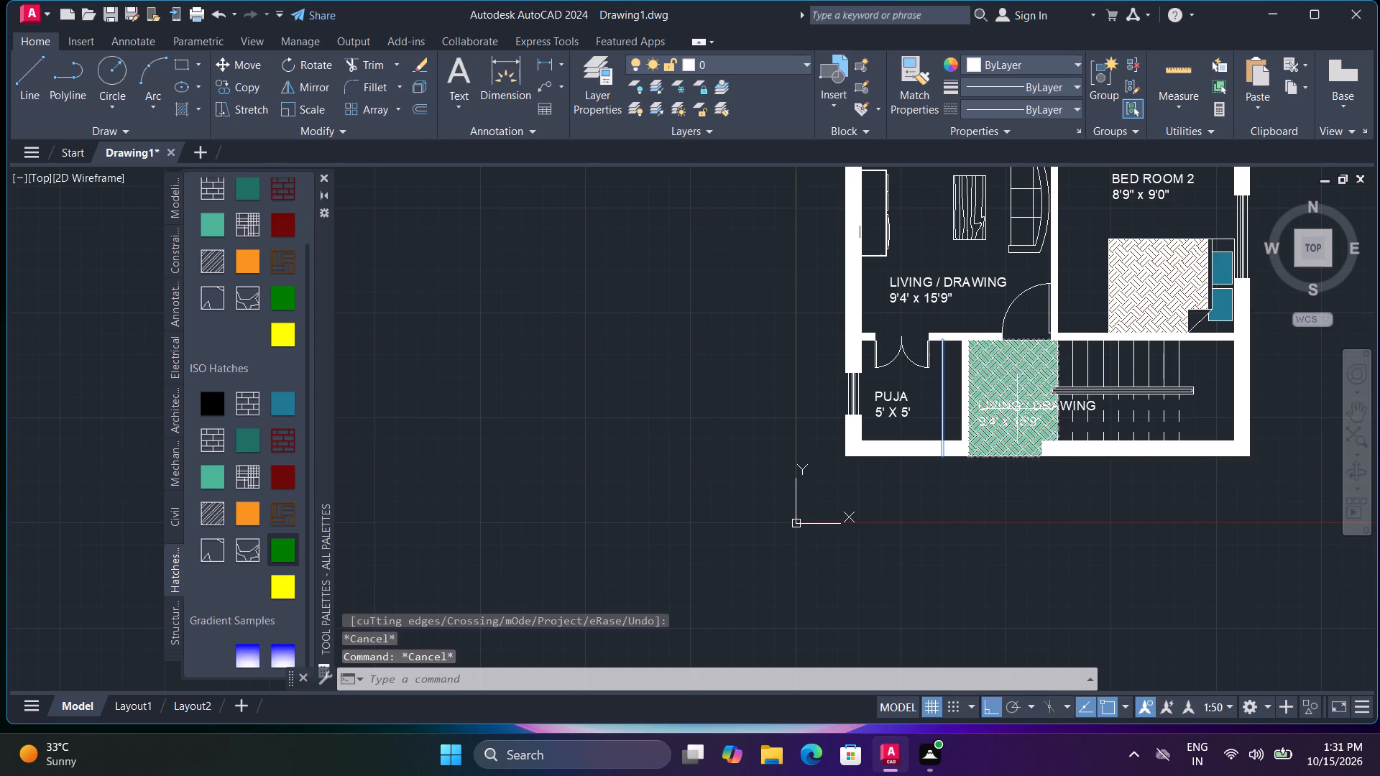
Replace the copied LIVING / DRAWING label over the hatched entrance area with VERANDAH and the size 4'0" x 5'0" beneath it.
{"action": "double_click", "coordinate": [1011, 409]}
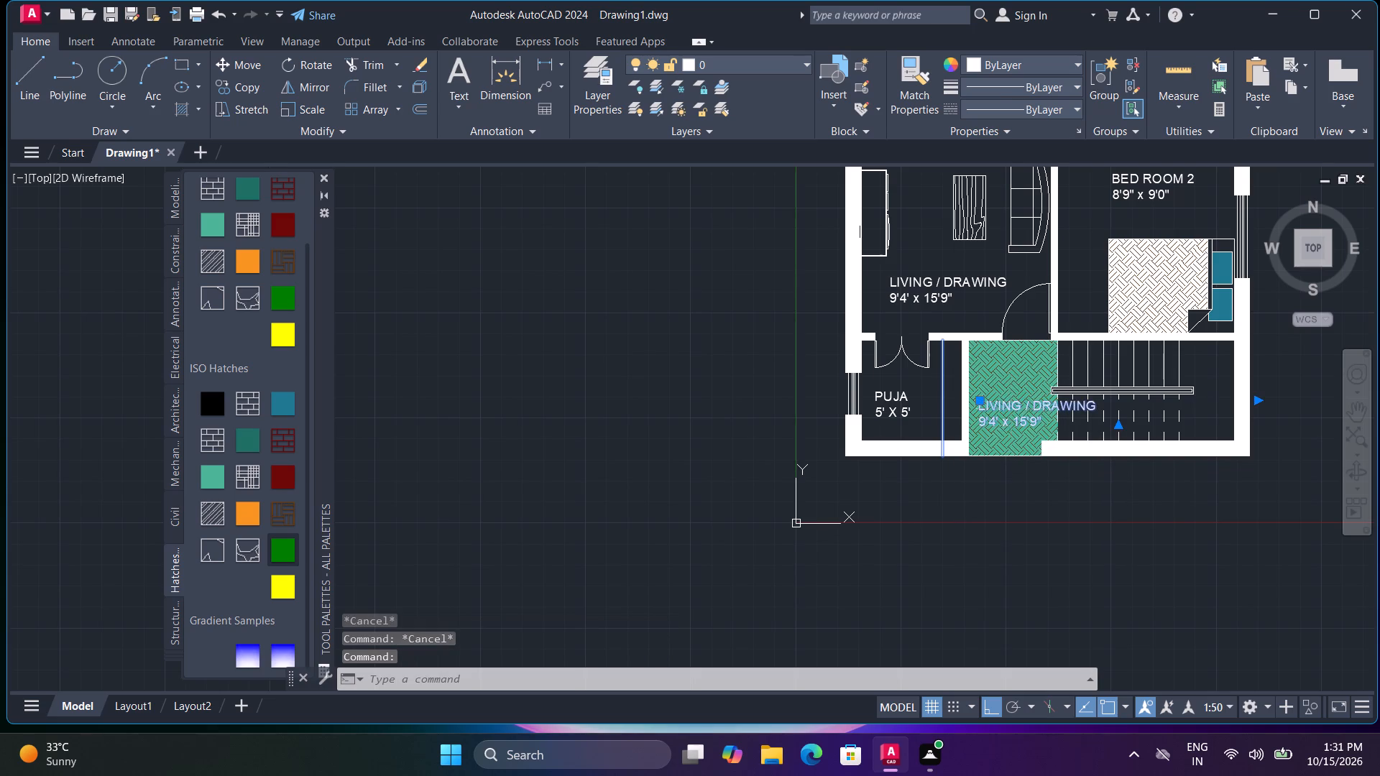
{"action": "key", "text": "ctrl+a"}
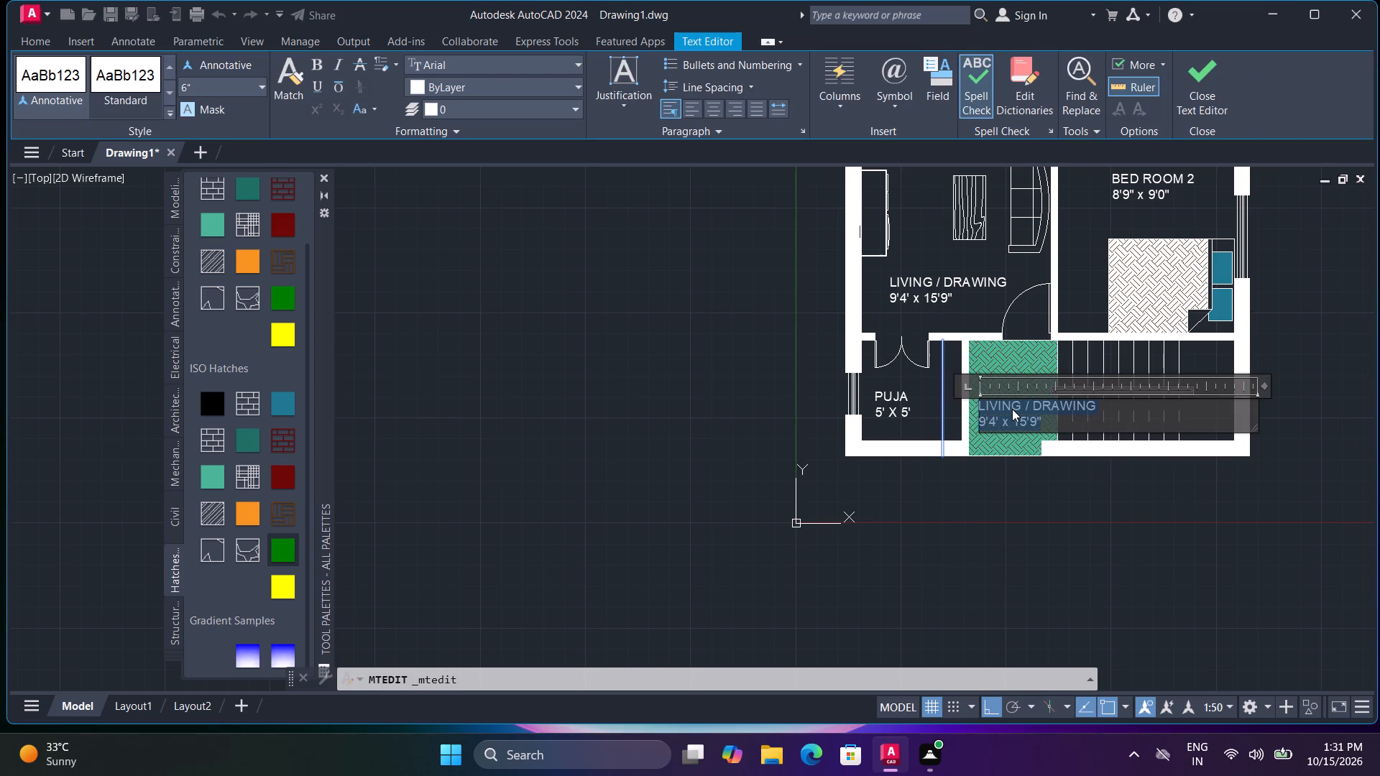
{"action": "key", "text": "v"}
{"action": "type", "text": "ERANDAH"}
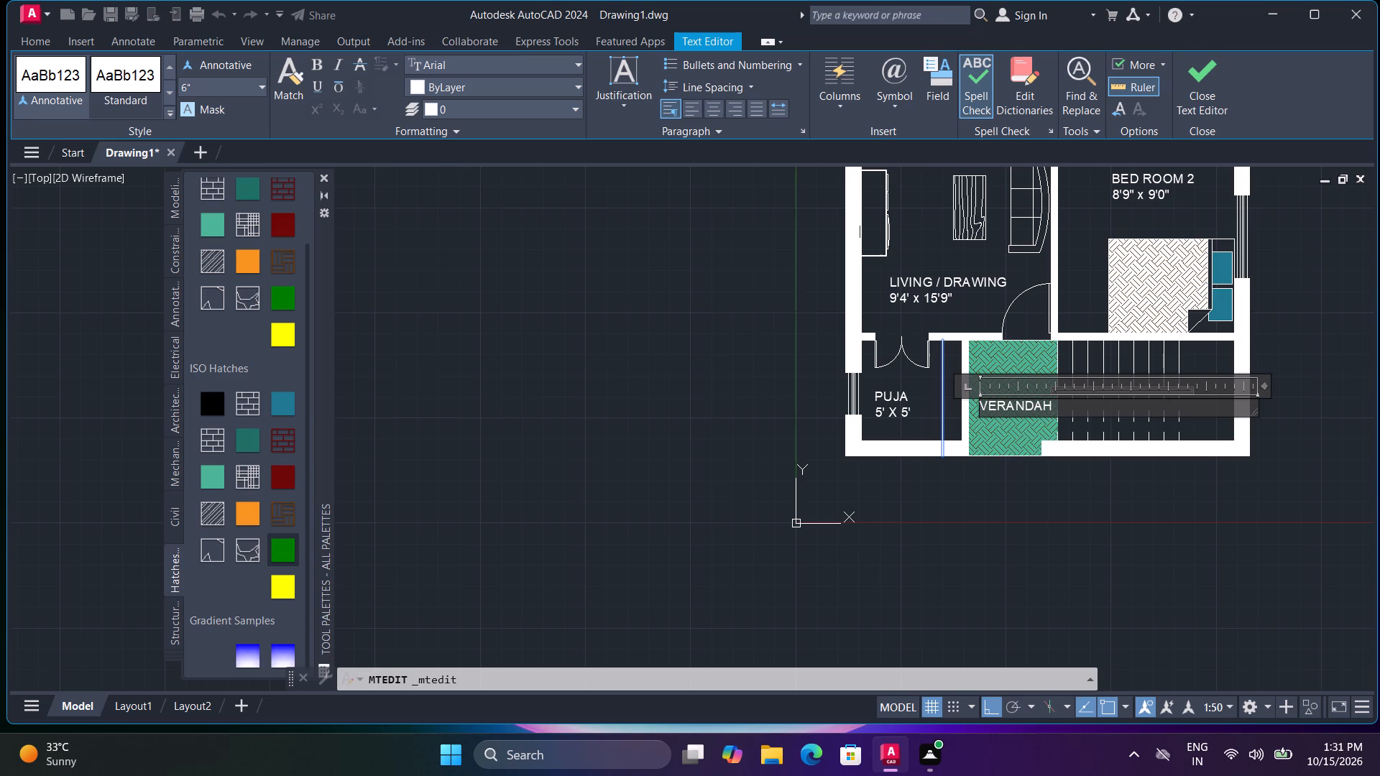
{"action": "key", "text": "Return"}
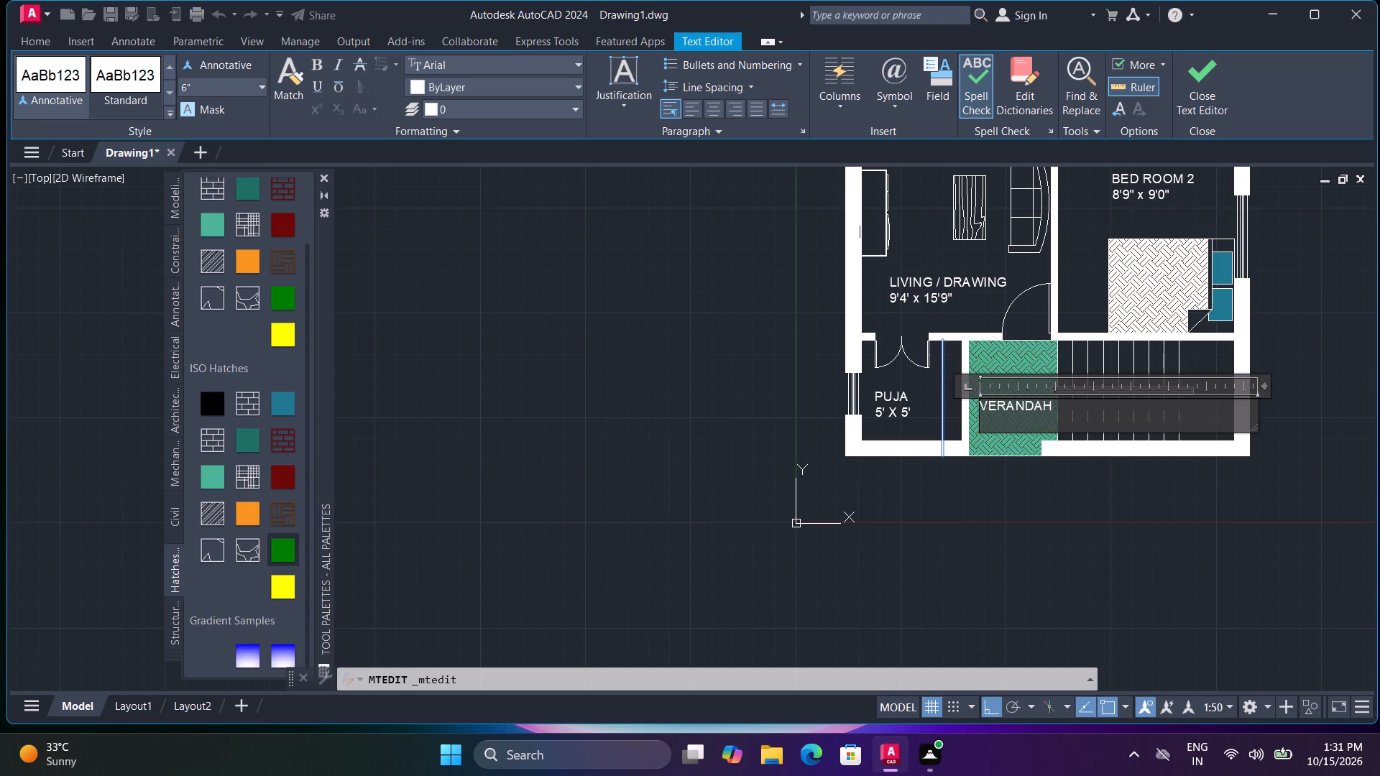
{"action": "type", "text": "4'0\""}
{"action": "key", "text": "space"}
{"action": "type", "text": "x"}
{"action": "key", "text": "space"}
{"action": "key", "text": "5"}
{"action": "key", "text": "apostrophe"}
{"action": "type", "text": "0\""}
{"action": "left_click", "coordinate": [1024, 507]}
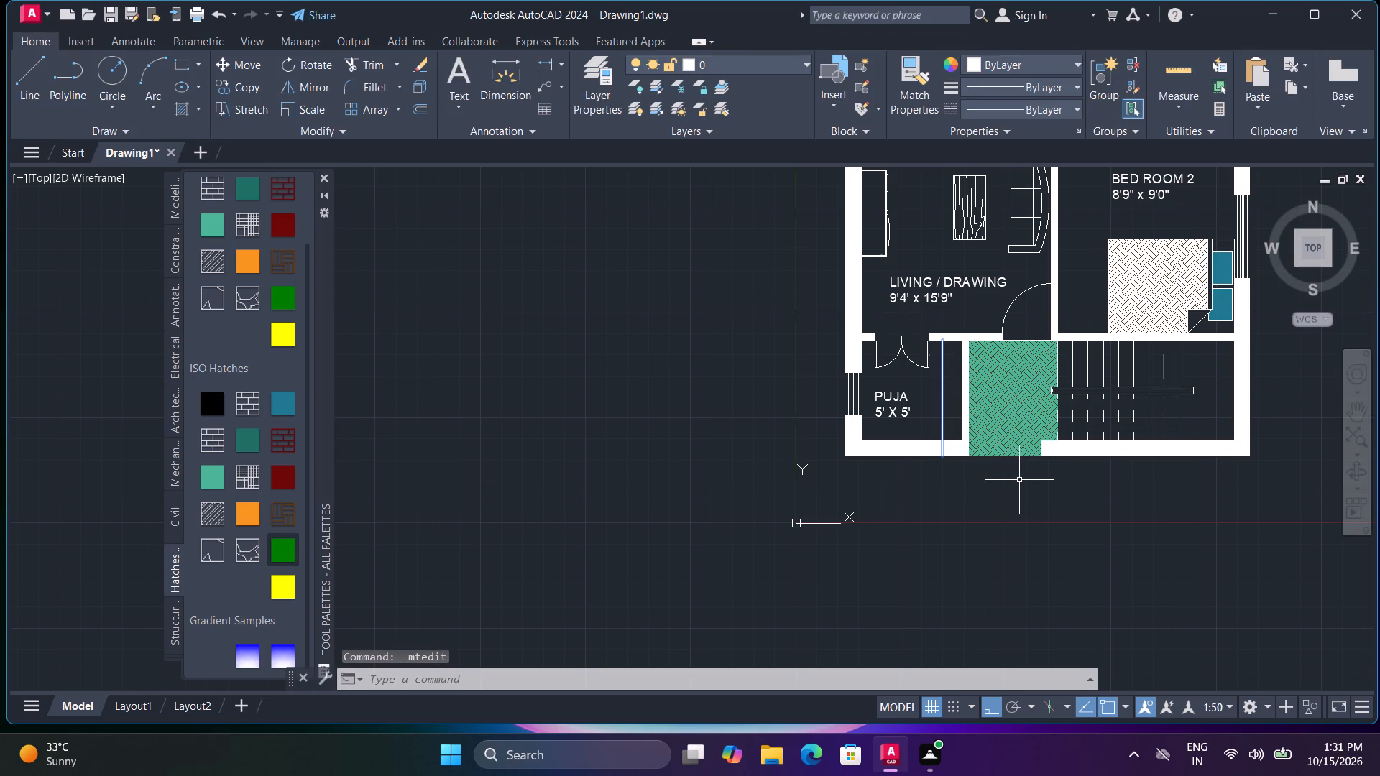
Move the VERANDAH label straight down, clear of the hatched area, to just below the outer wall.
{"action": "scroll", "coordinate": [1033, 437], "scroll_direction": "up", "scroll_amount": 3}
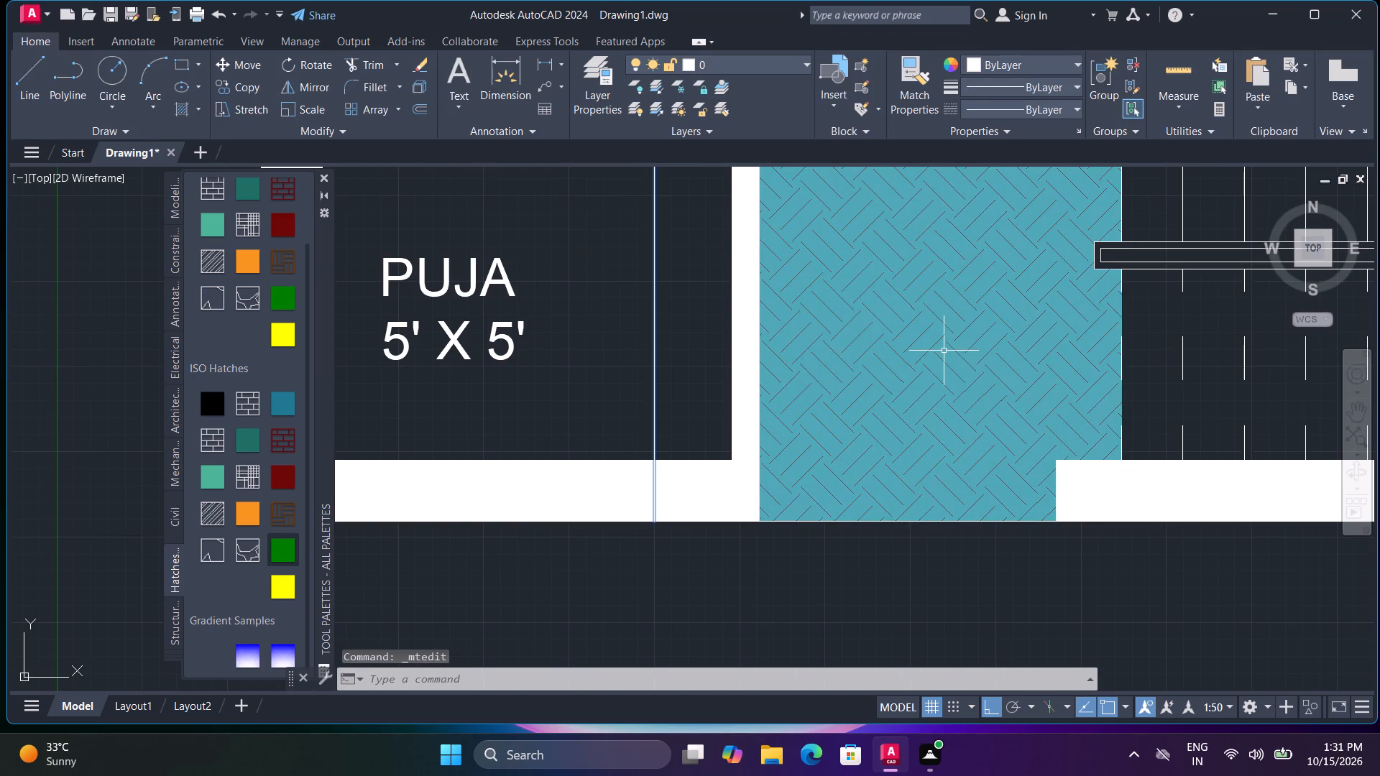
{"action": "left_click", "coordinate": [958, 369]}
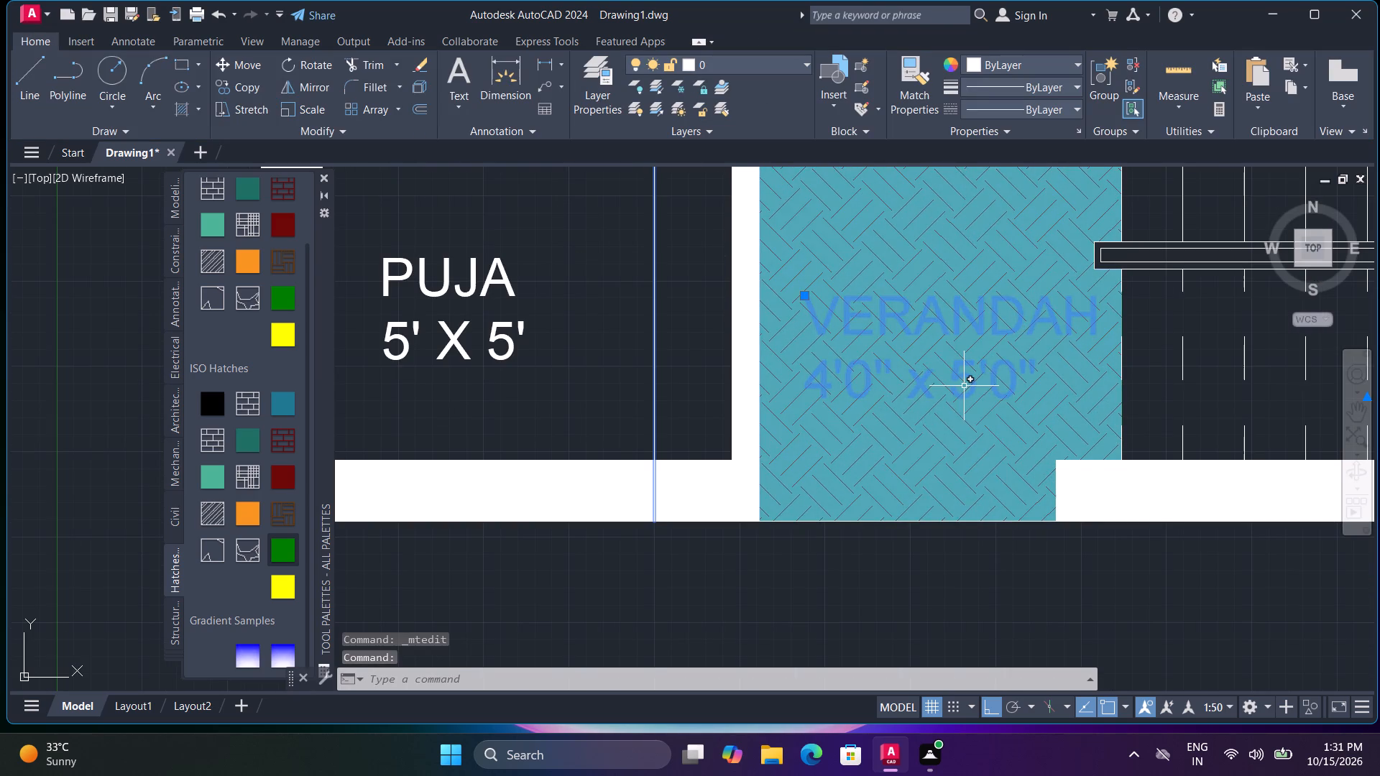
{"action": "type", "text": "M"}
{"action": "key", "text": "space"}
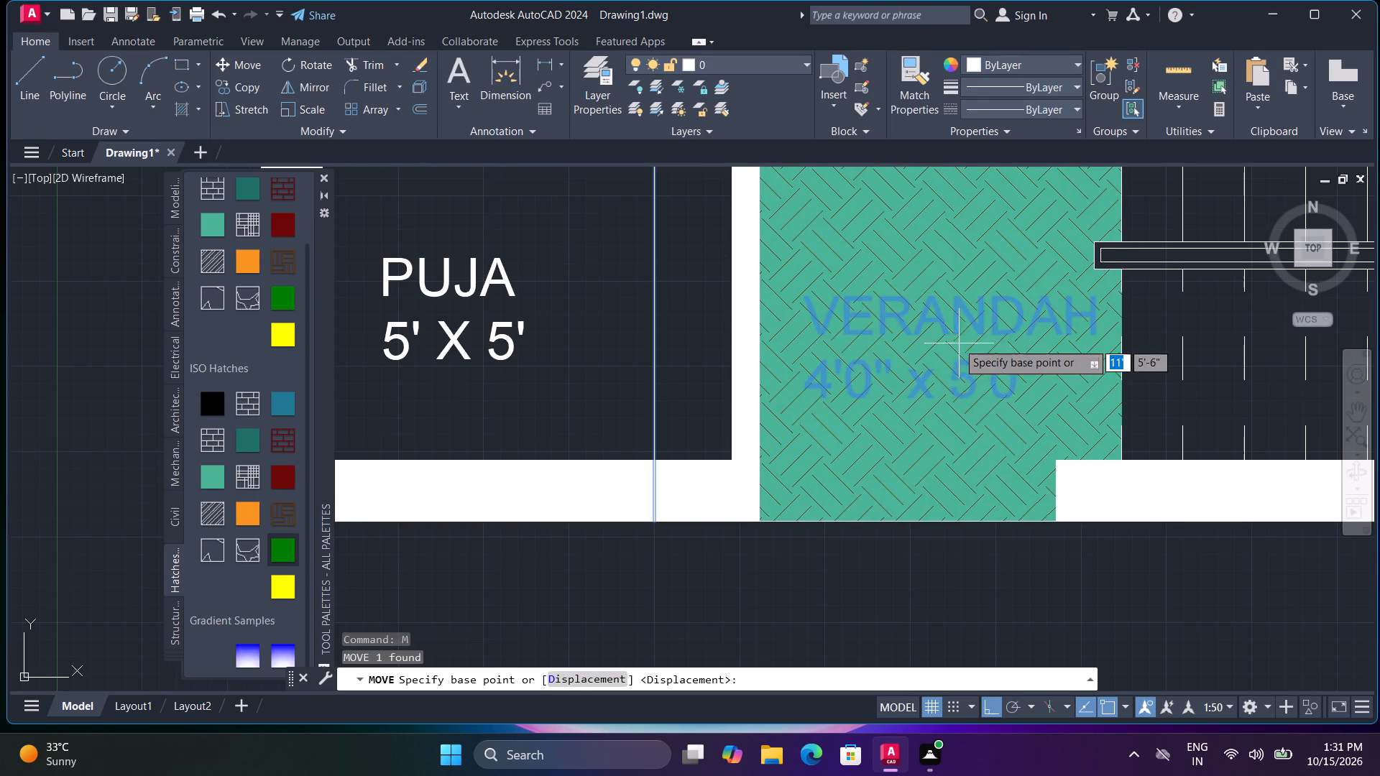
{"action": "left_click", "coordinate": [955, 329]}
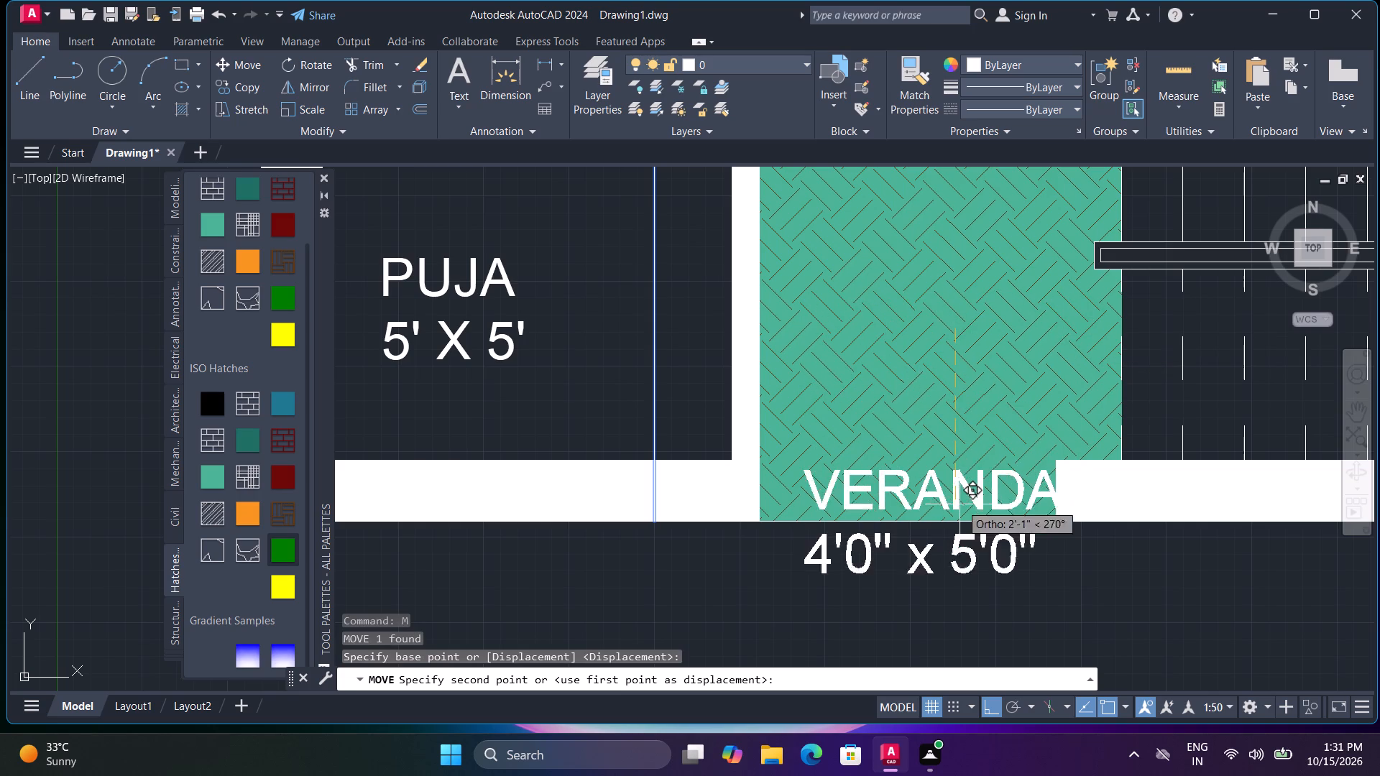
{"action": "scroll", "coordinate": [944, 516], "scroll_direction": "down", "scroll_amount": 2}
{"action": "left_click", "coordinate": [934, 550]}
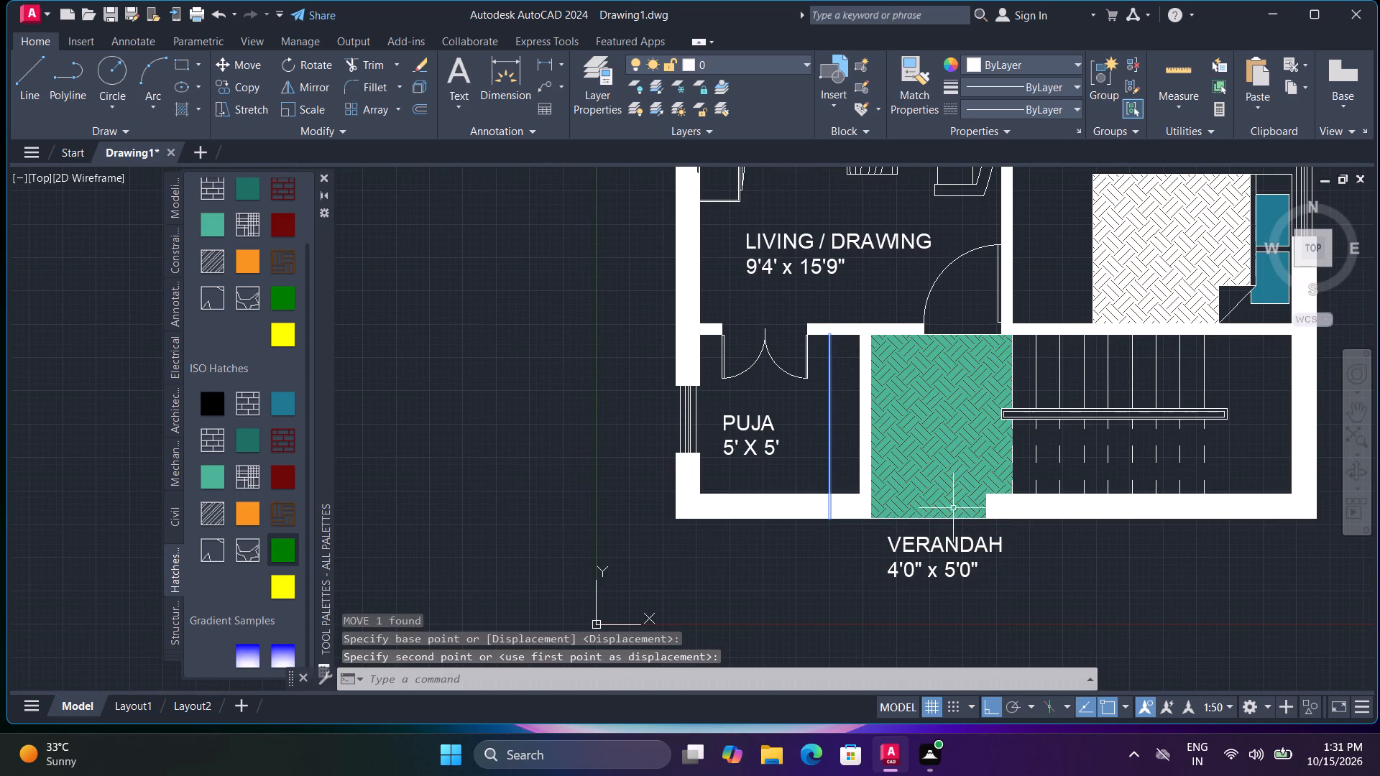
Delete all the stacked hatches and solid fills from the verandah area.
{"action": "left_click", "coordinate": [945, 471]}
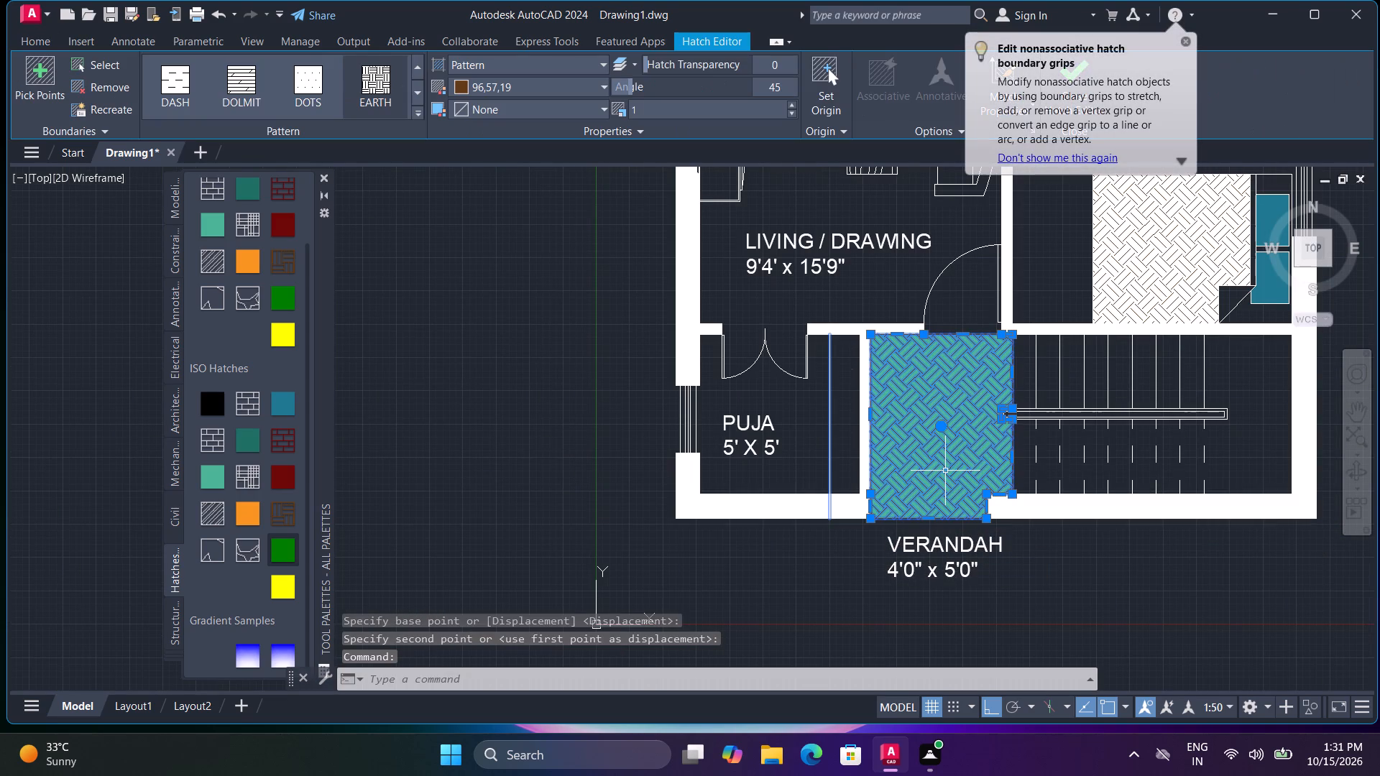
{"action": "key", "text": "Delete"}
{"action": "left_click", "coordinate": [945, 471]}
{"action": "key", "text": "Delete"}
{"action": "key", "text": "Delete"}
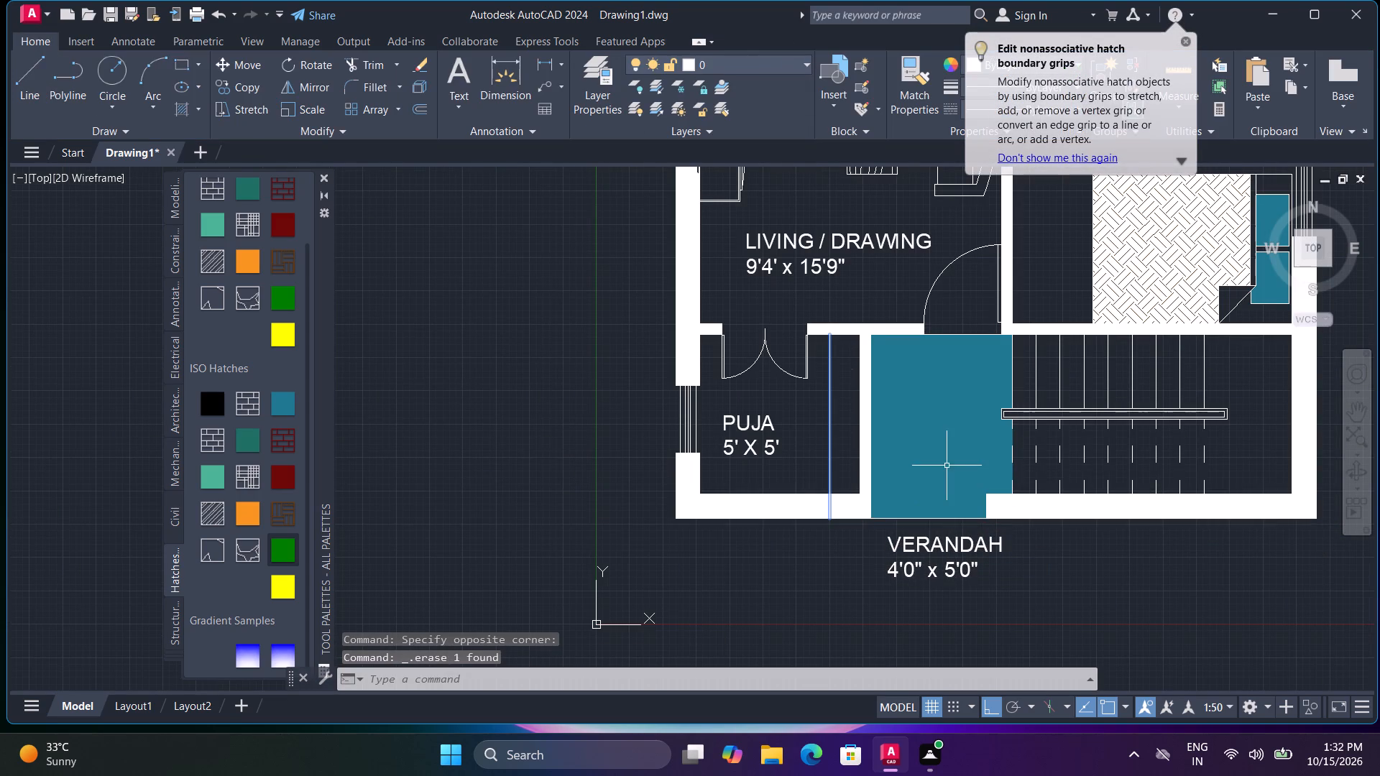
{"action": "left_click", "coordinate": [947, 465]}
{"action": "key", "text": "Delete"}
{"action": "left_click", "coordinate": [947, 465]}
{"action": "key", "text": "Delete"}
{"action": "left_click", "coordinate": [947, 465]}
{"action": "key", "text": "Delete"}
{"action": "left_click", "coordinate": [947, 465]}
{"action": "key", "text": "Delete"}
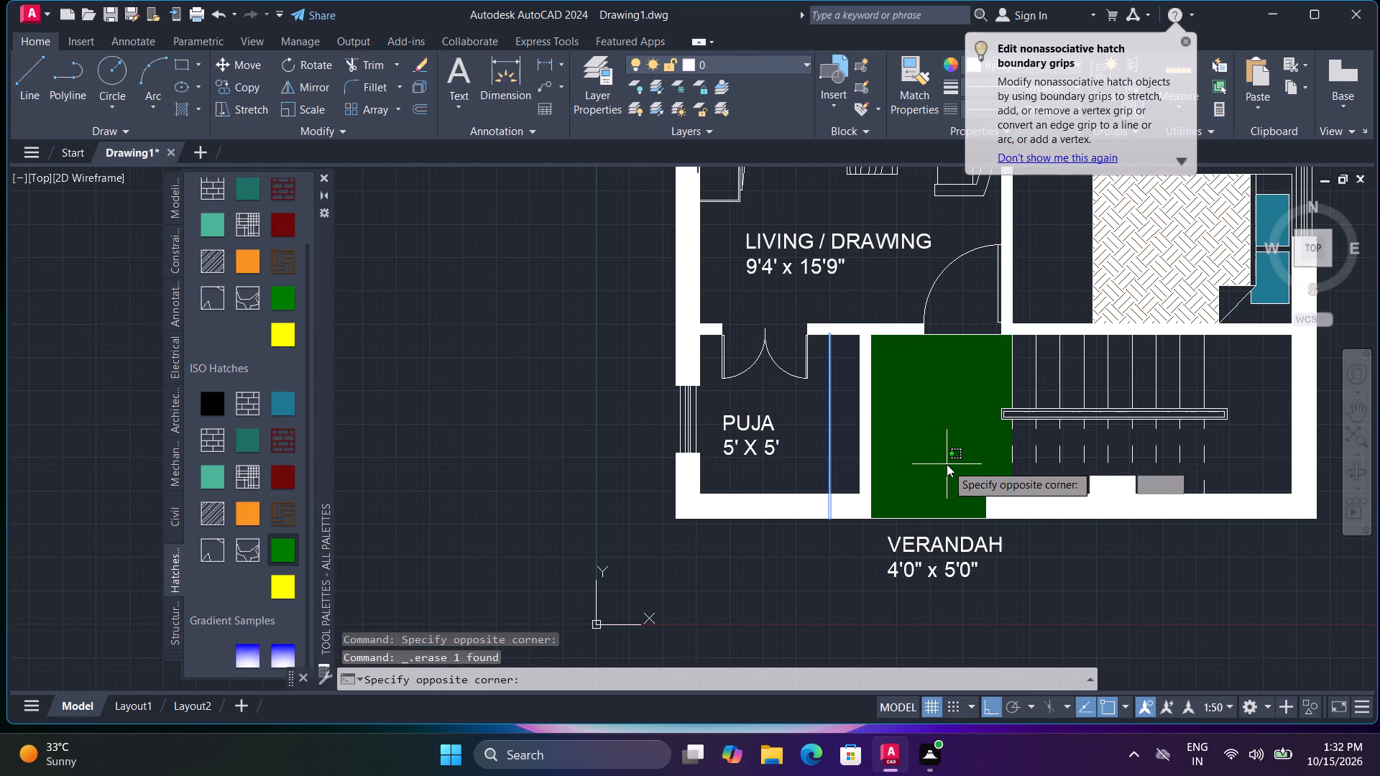
{"action": "left_click", "coordinate": [947, 464]}
{"action": "key", "text": "Delete"}
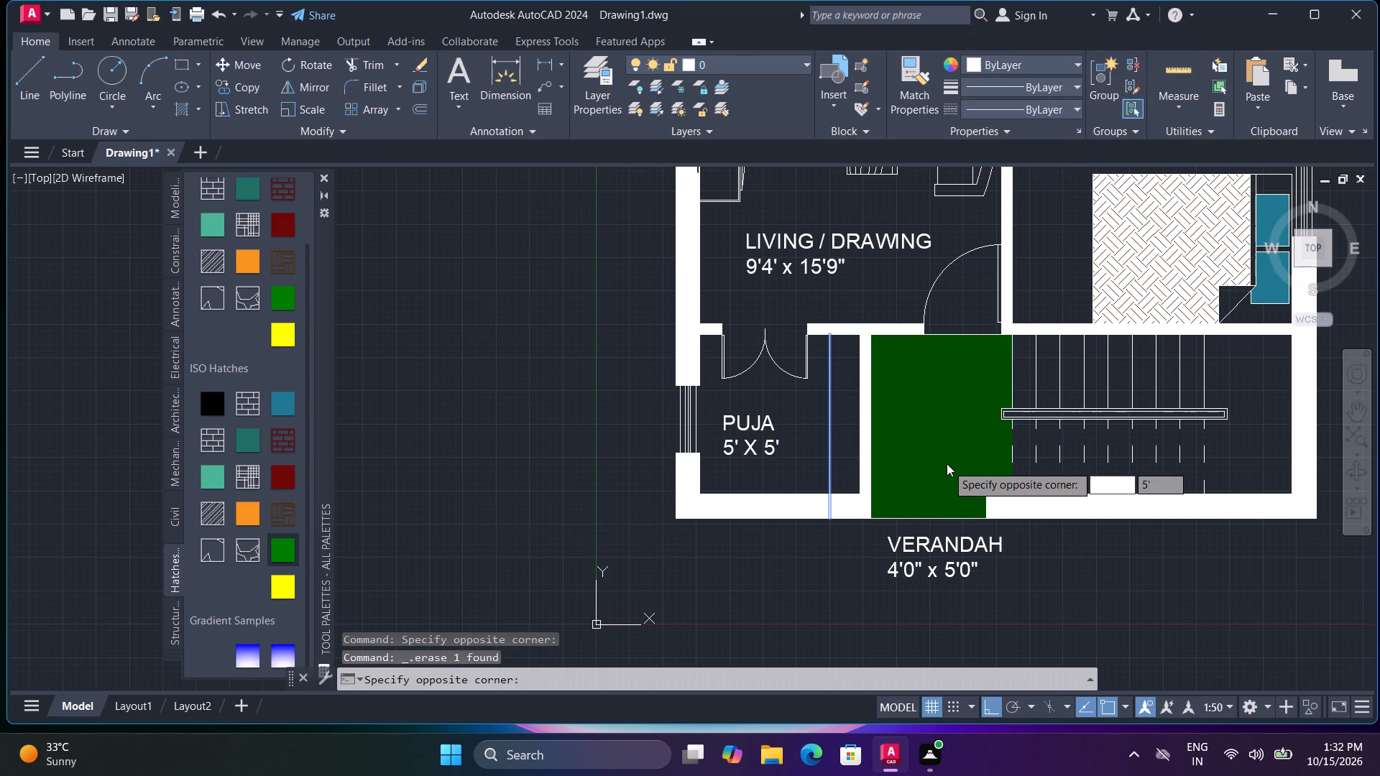
{"action": "key", "text": "Escape"}
{"action": "left_click", "coordinate": [947, 463]}
{"action": "key", "text": "Delete"}
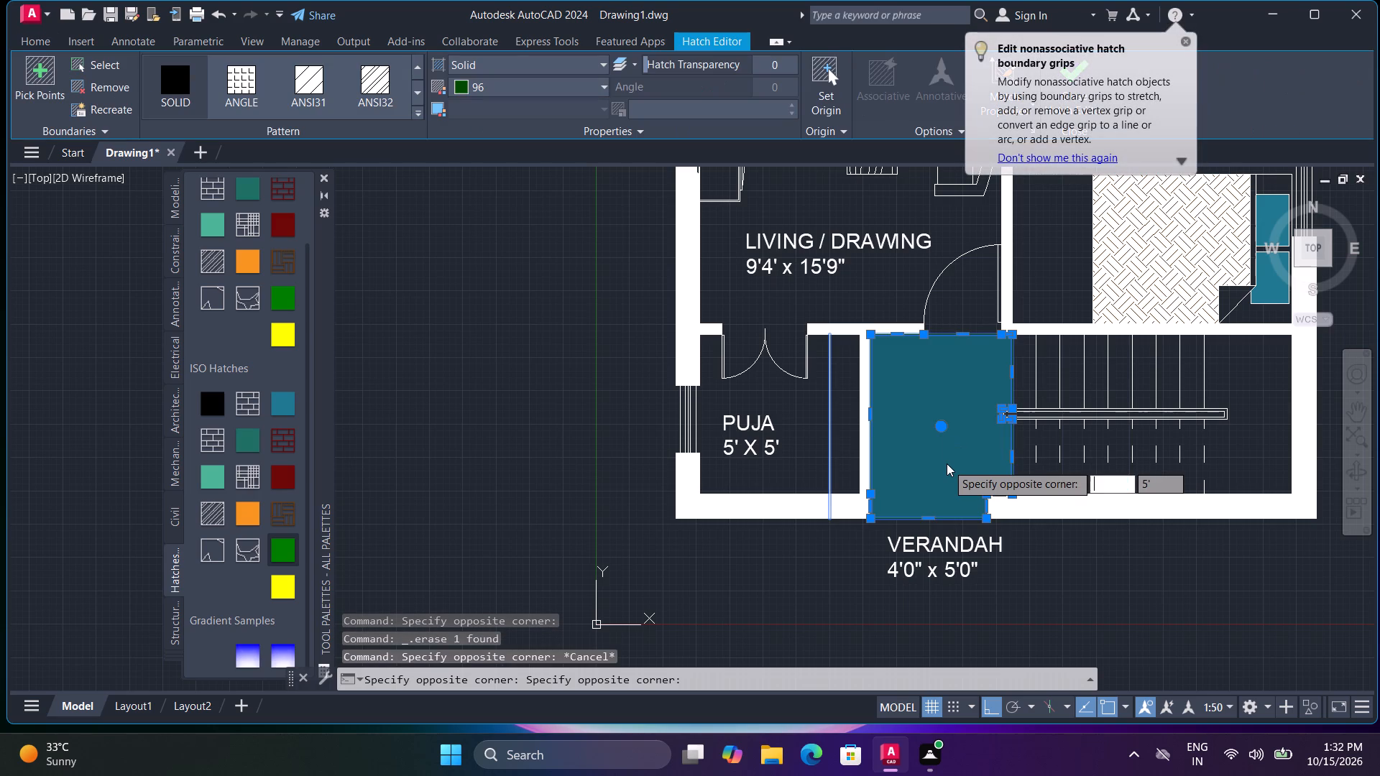
{"action": "key", "text": "Delete"}
{"action": "left_click", "coordinate": [947, 463]}
{"action": "key", "text": "Delete"}
{"action": "left_click", "coordinate": [954, 468]}
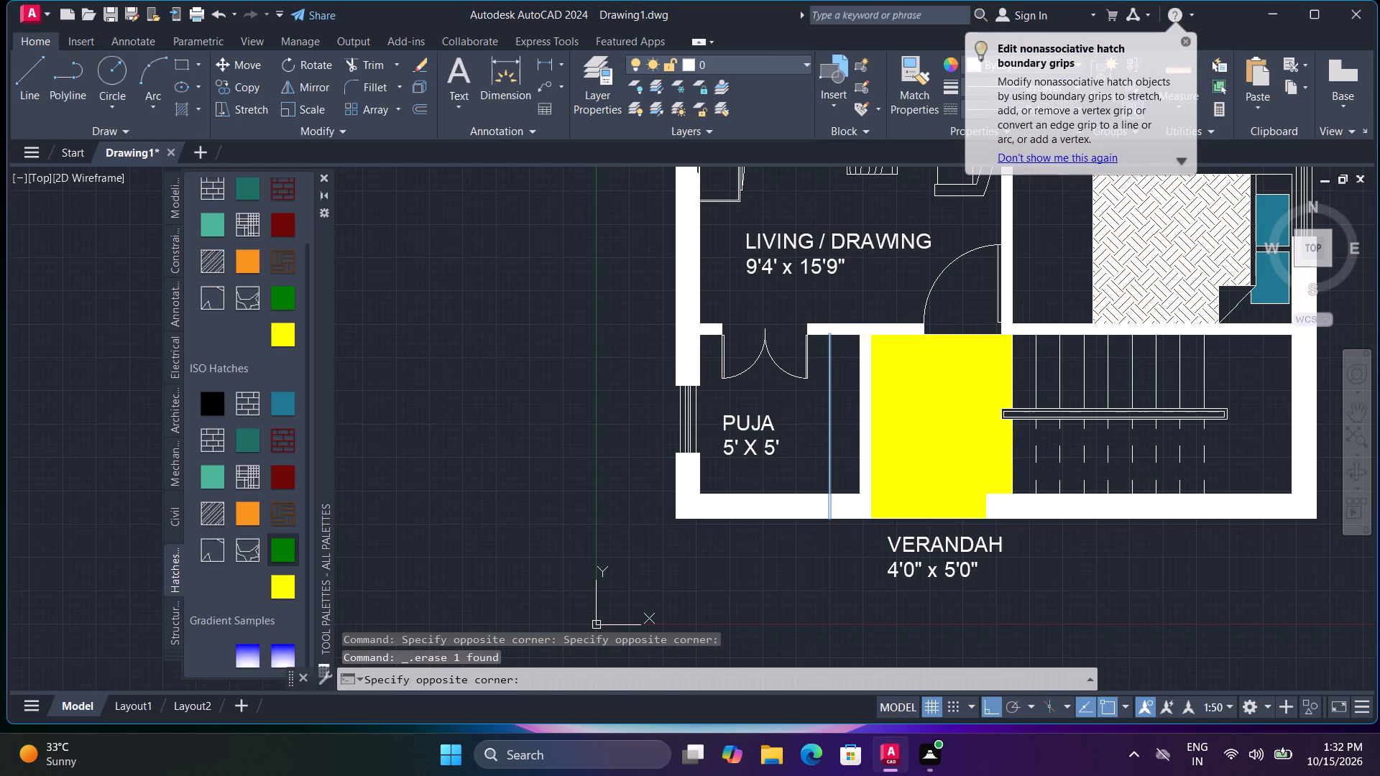
{"action": "key", "text": "Delete"}
Move the VERANDAH label straight up about 3'-6", back inside the cleared verandah.
{"action": "left_click", "coordinate": [954, 552]}
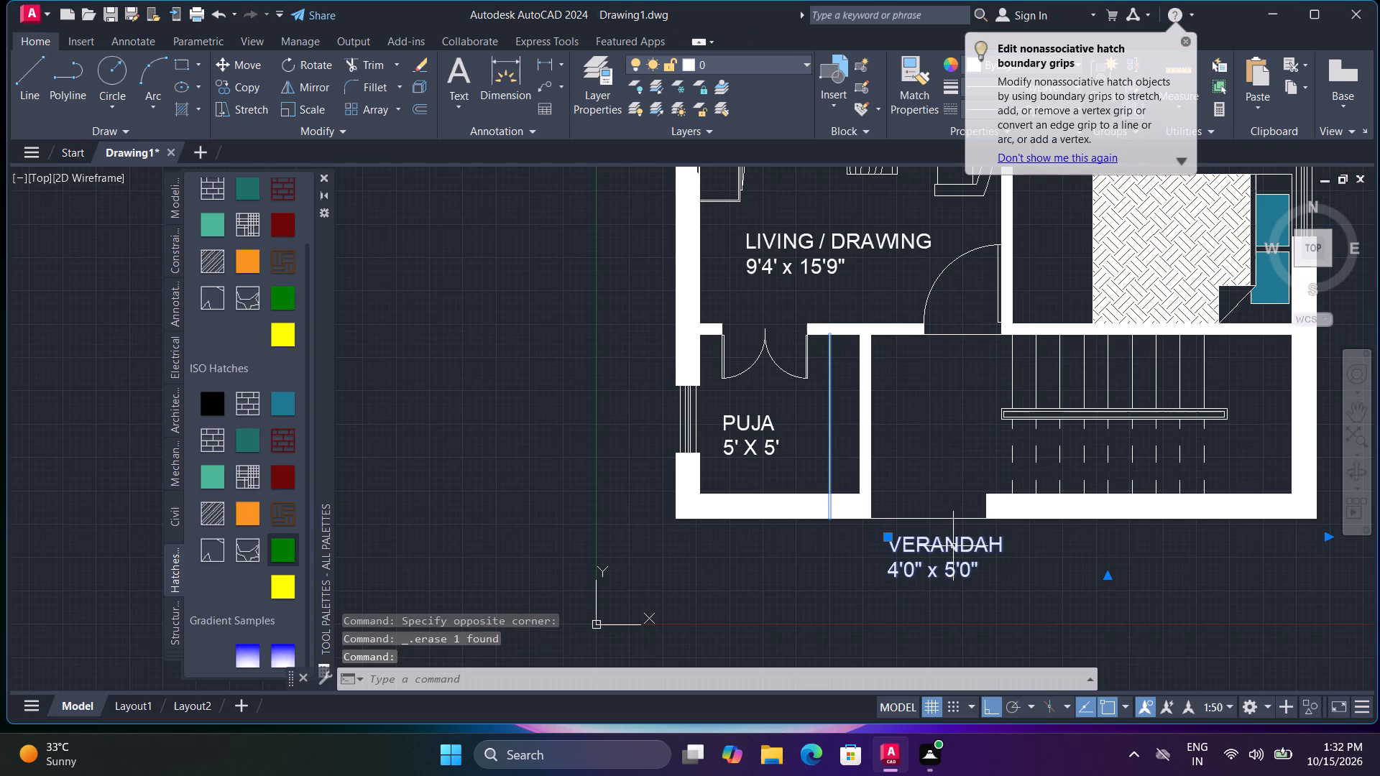
{"action": "type", "text": "M"}
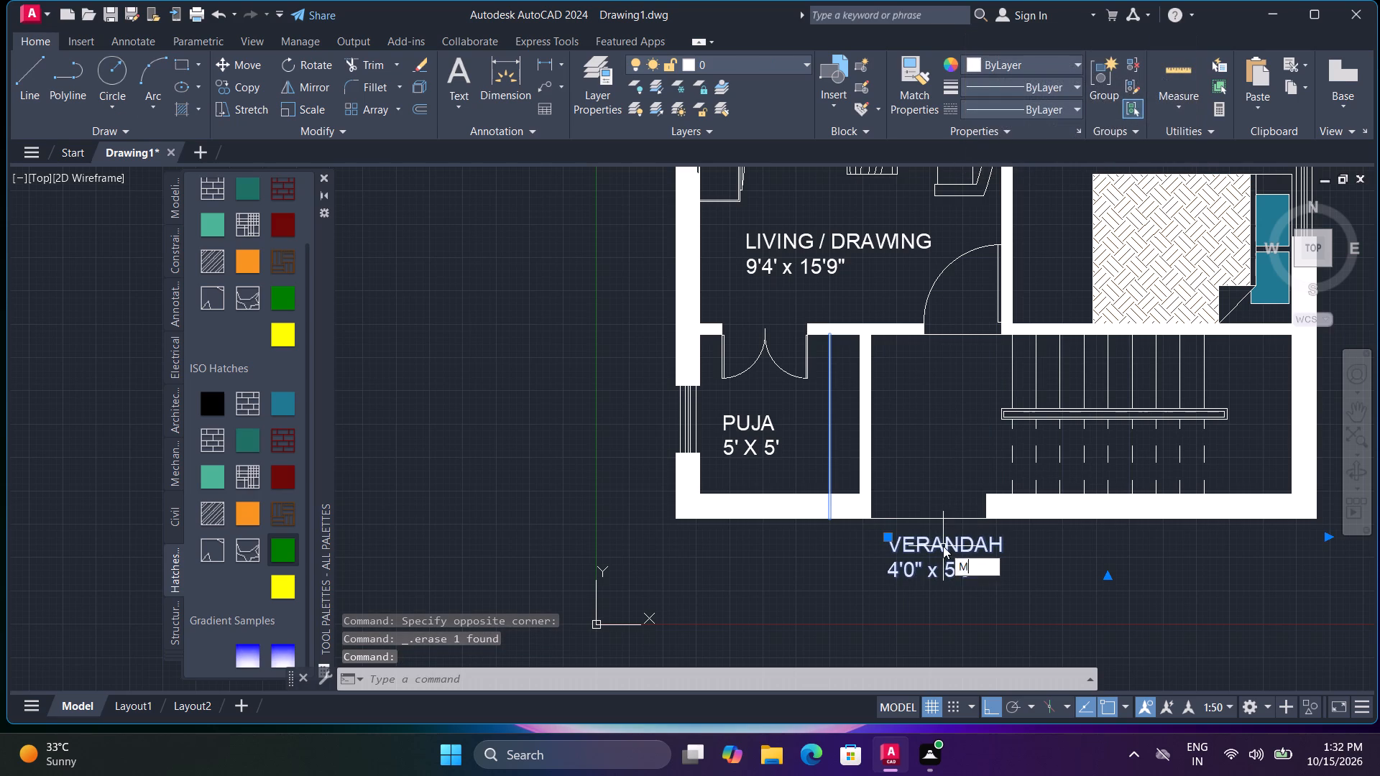
{"action": "key", "text": "space"}
{"action": "left_click", "coordinate": [943, 546]}
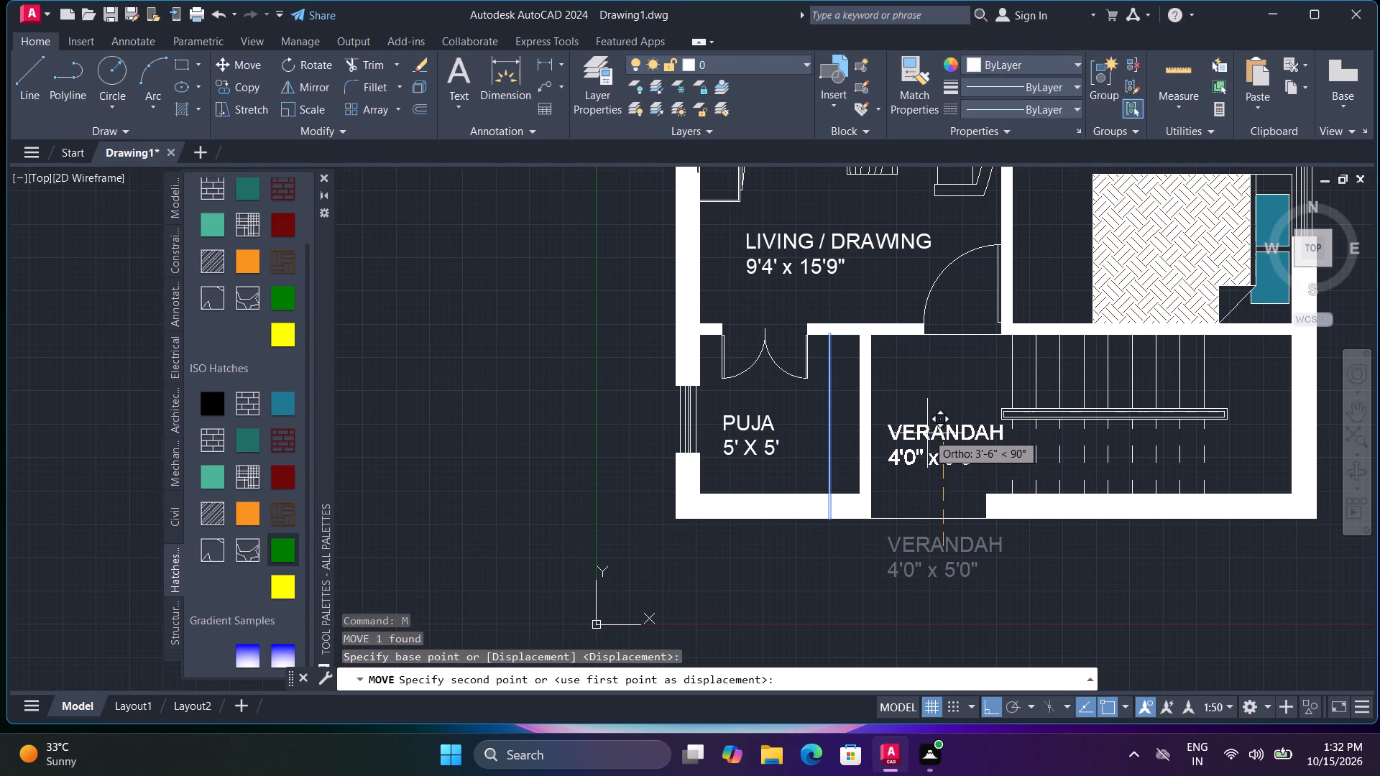
{"action": "scroll", "coordinate": [927, 433], "scroll_direction": "up", "scroll_amount": 1}
{"action": "left_click", "coordinate": [927, 433]}
Scale the VERANDAH label down slightly from a base point on its text so it fits the narrow space.
{"action": "type", "text": "SC"}
{"action": "key", "text": "space"}
{"action": "left_click", "coordinate": [900, 438]}
{"action": "key", "text": "space"}
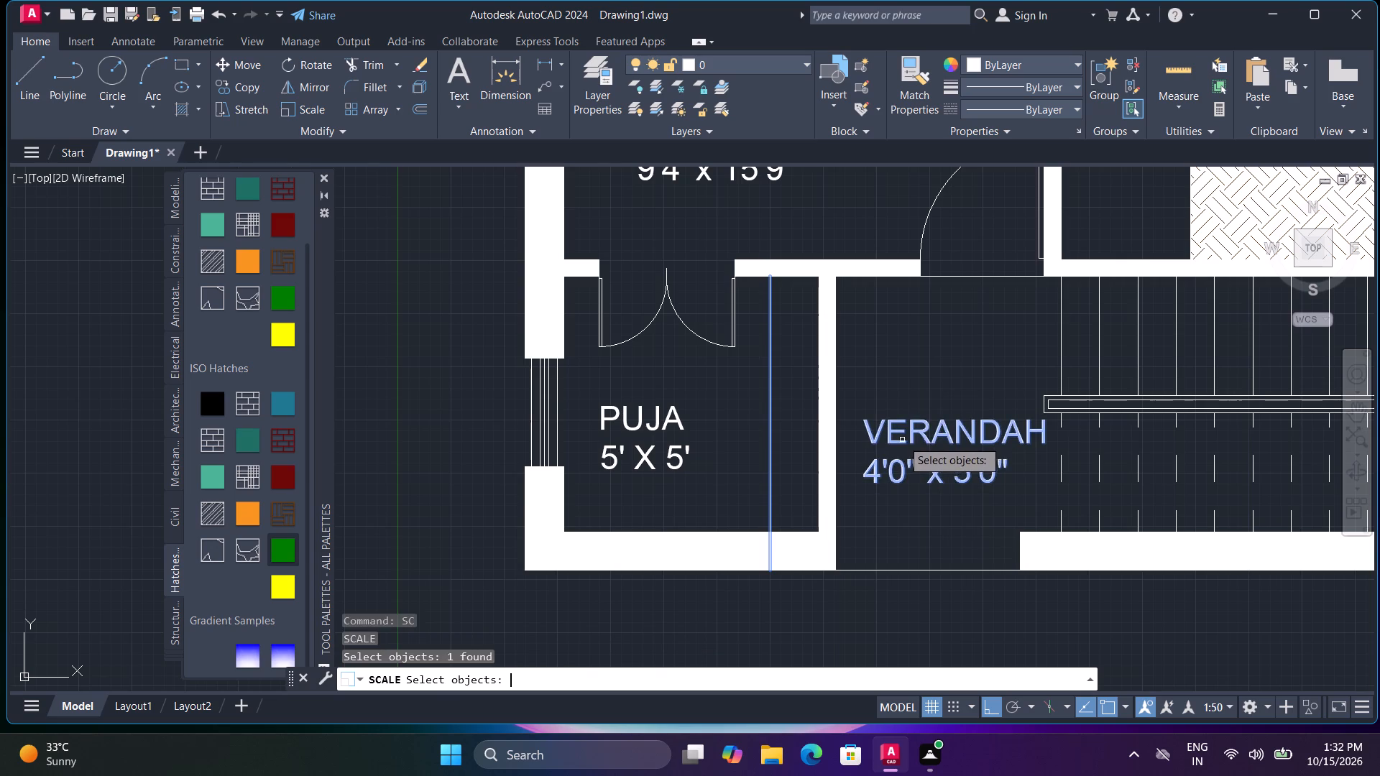
{"action": "left_click", "coordinate": [926, 440]}
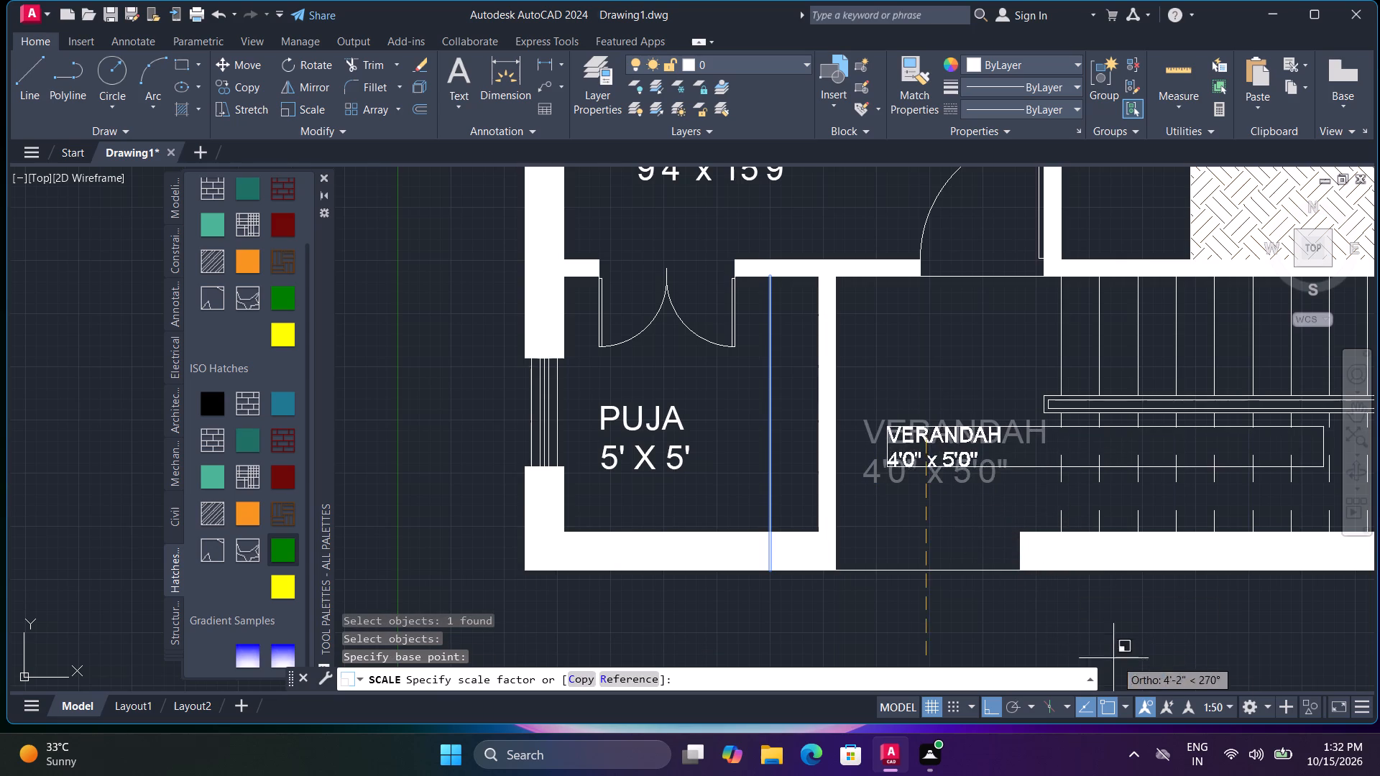
{"action": "left_click", "coordinate": [1223, 677]}
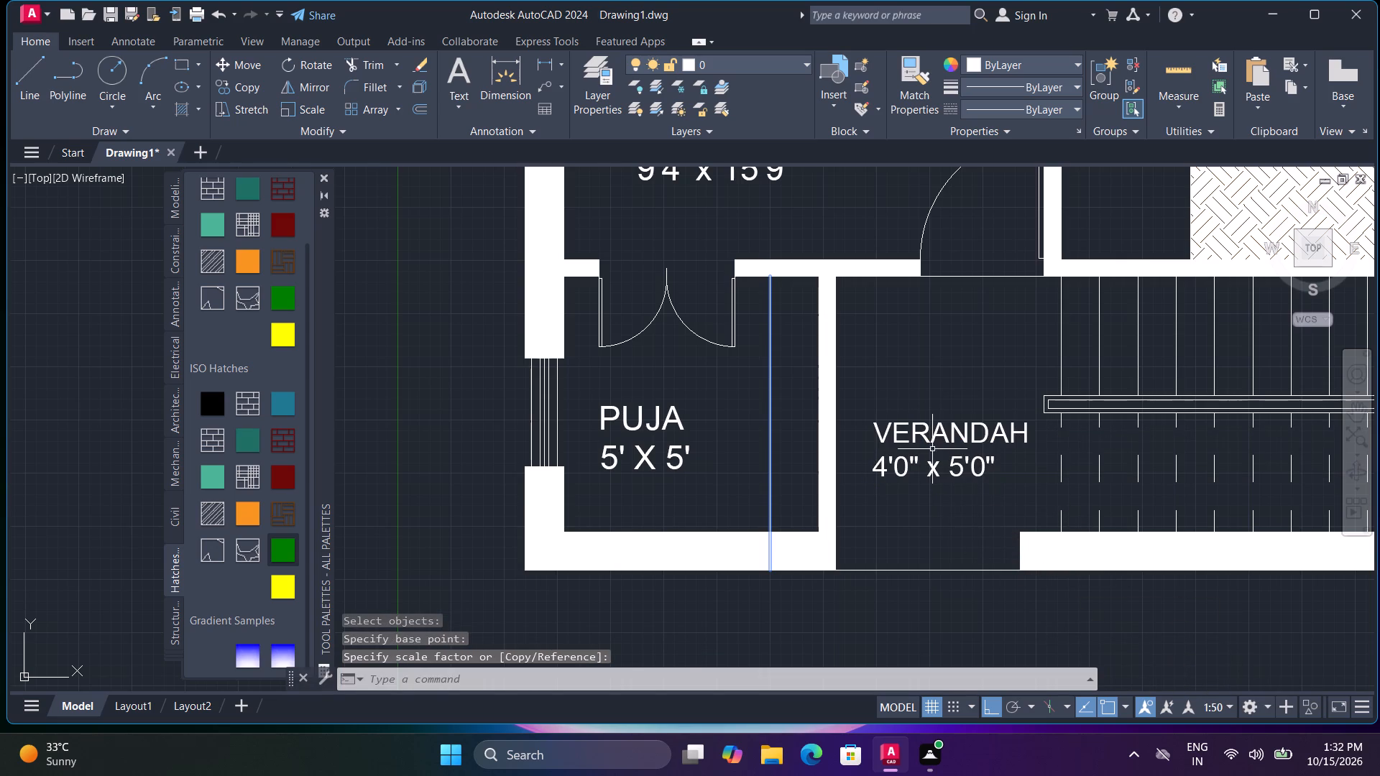
Turn off Ortho and nudge the VERANDAH label slightly up and left to centre it between the puja wall and the stairs.
{"action": "left_click", "coordinate": [932, 448]}
{"action": "left_click", "coordinate": [935, 434]}
{"action": "left_click", "coordinate": [939, 438]}
{"action": "key", "text": "m"}
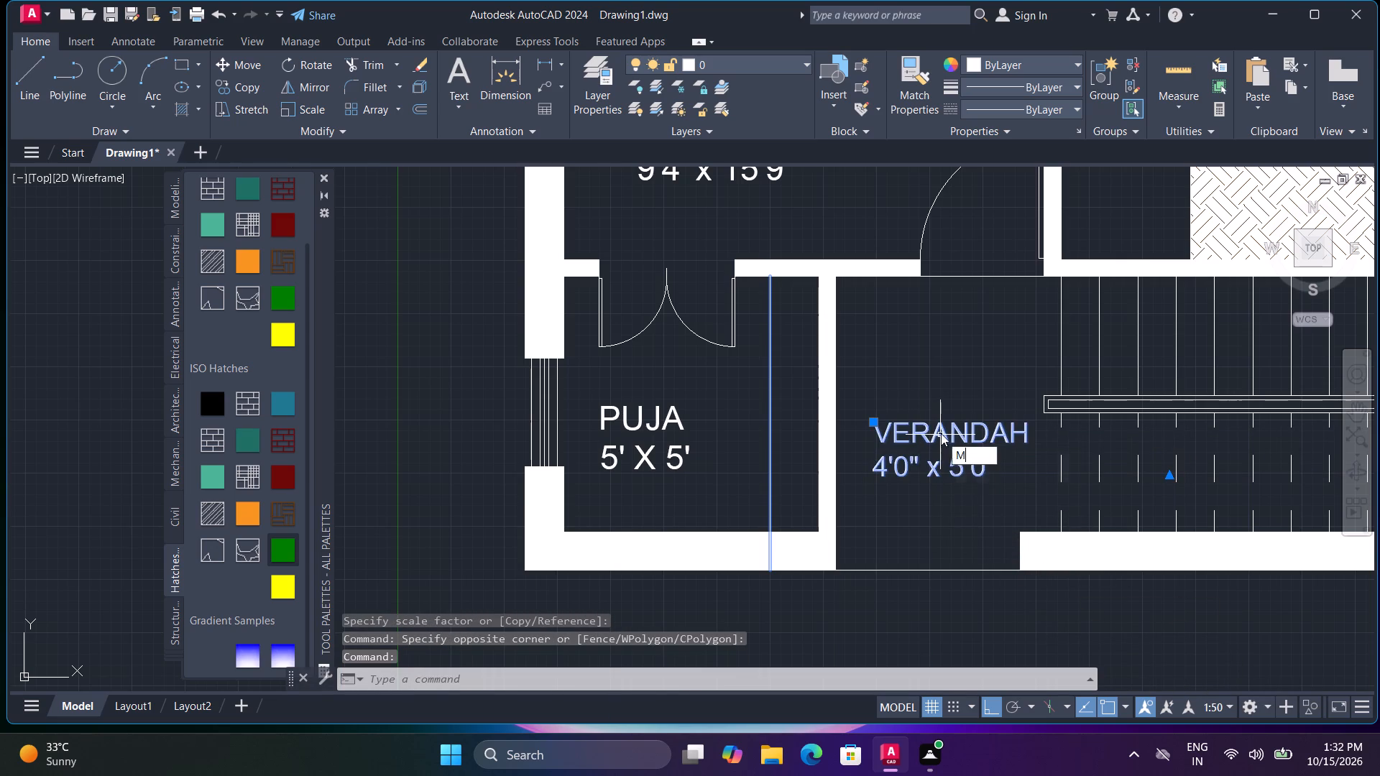
{"action": "key", "text": "space"}
{"action": "left_click", "coordinate": [941, 433]}
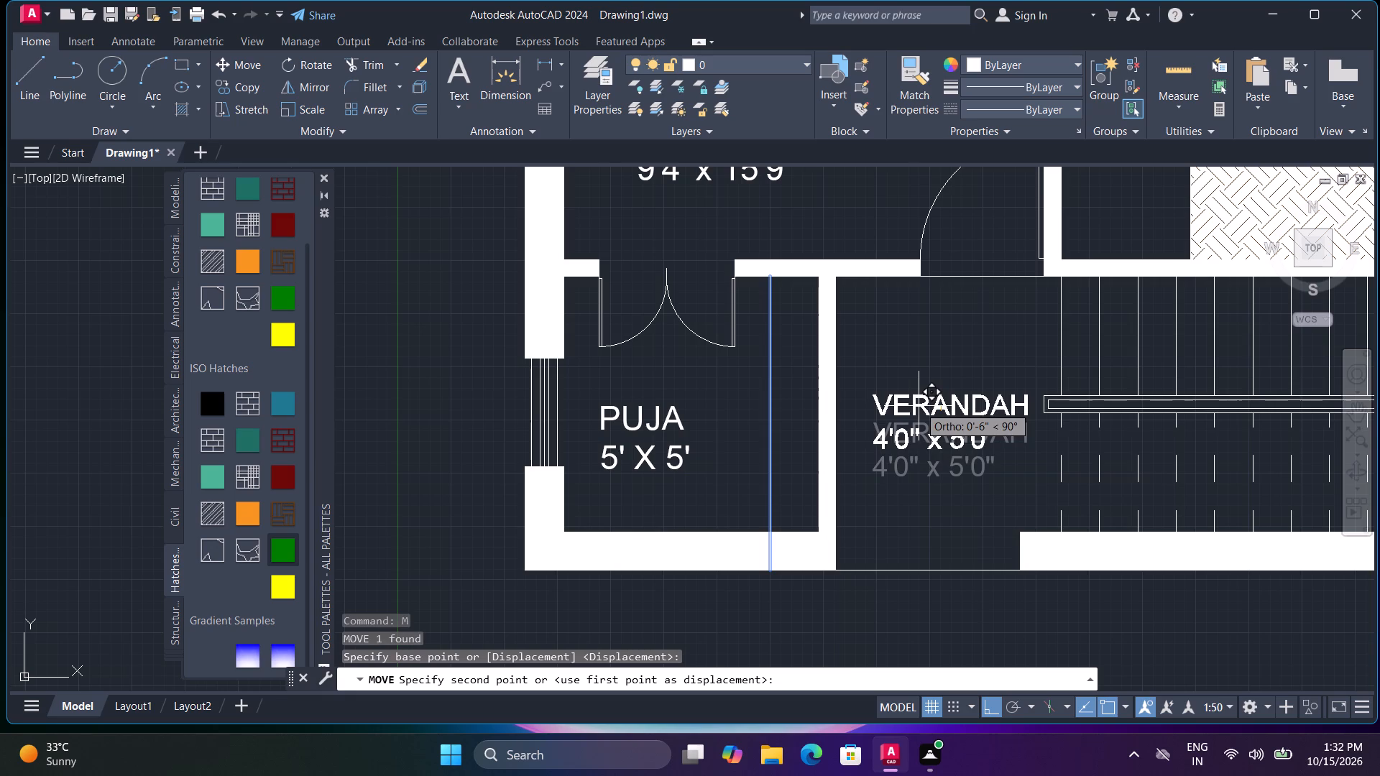
{"action": "key", "text": "F8"}
{"action": "left_click", "coordinate": [931, 413]}
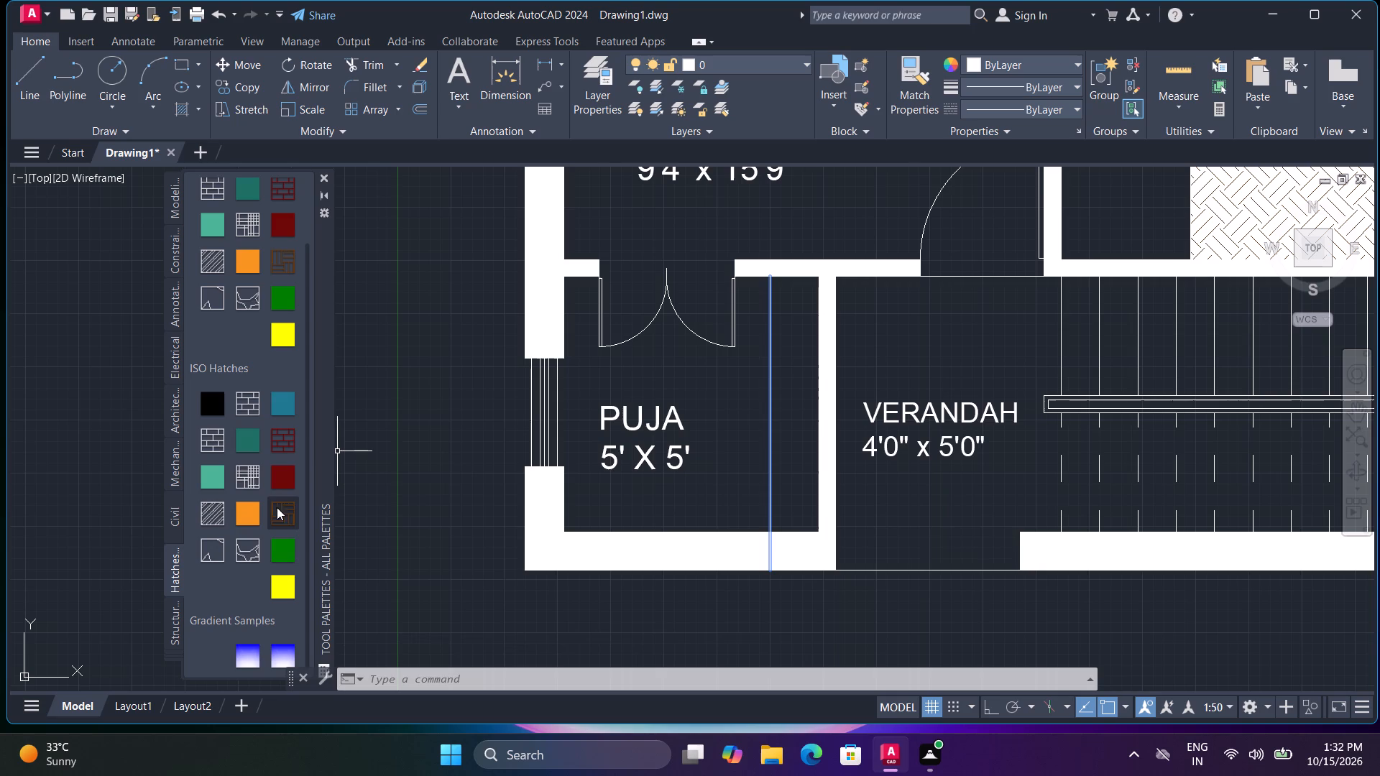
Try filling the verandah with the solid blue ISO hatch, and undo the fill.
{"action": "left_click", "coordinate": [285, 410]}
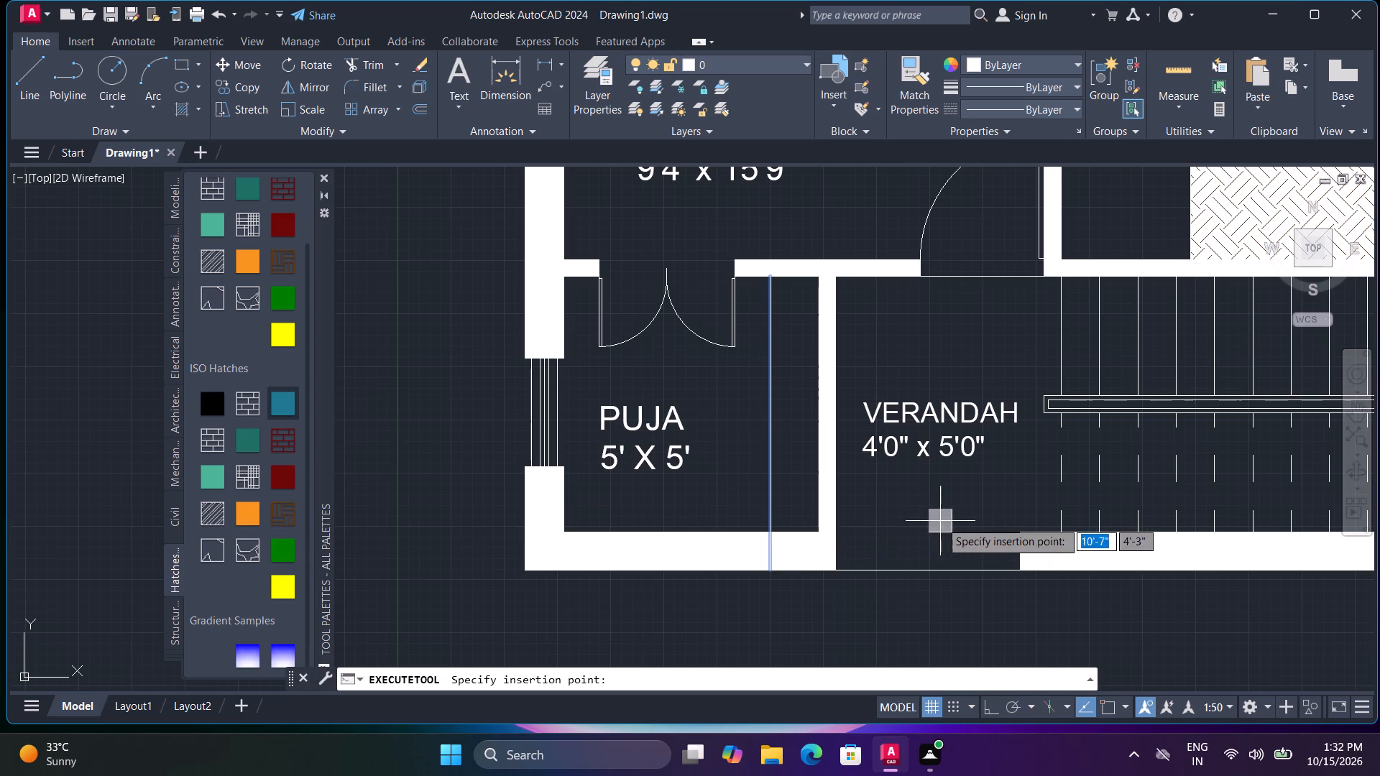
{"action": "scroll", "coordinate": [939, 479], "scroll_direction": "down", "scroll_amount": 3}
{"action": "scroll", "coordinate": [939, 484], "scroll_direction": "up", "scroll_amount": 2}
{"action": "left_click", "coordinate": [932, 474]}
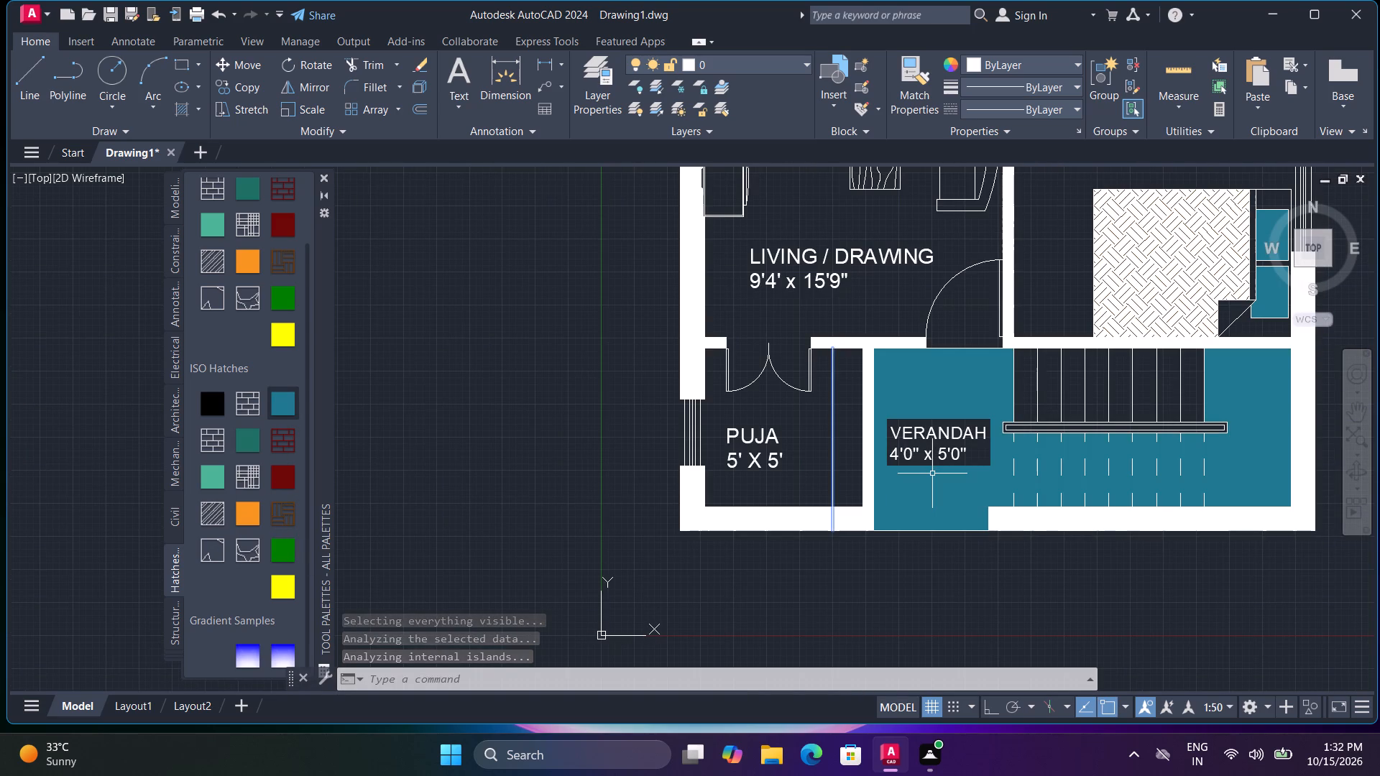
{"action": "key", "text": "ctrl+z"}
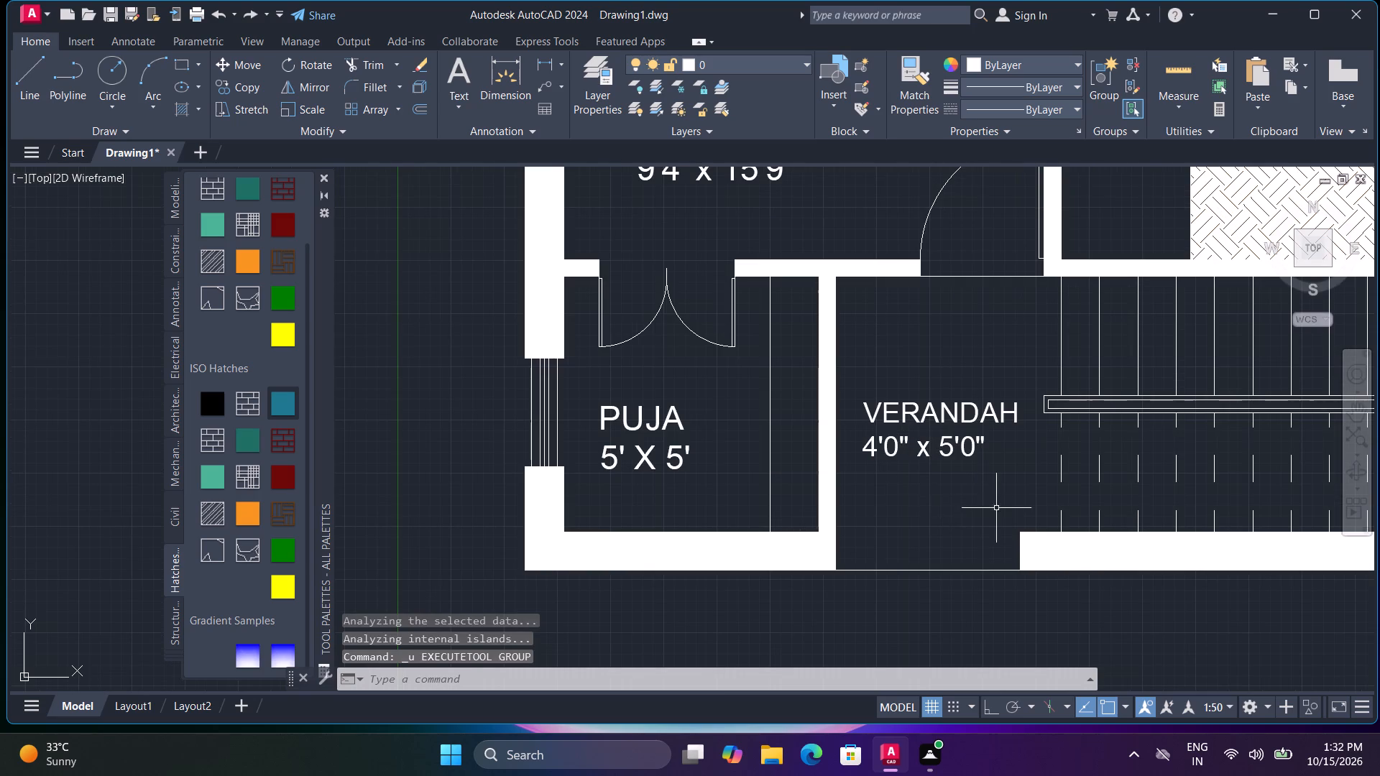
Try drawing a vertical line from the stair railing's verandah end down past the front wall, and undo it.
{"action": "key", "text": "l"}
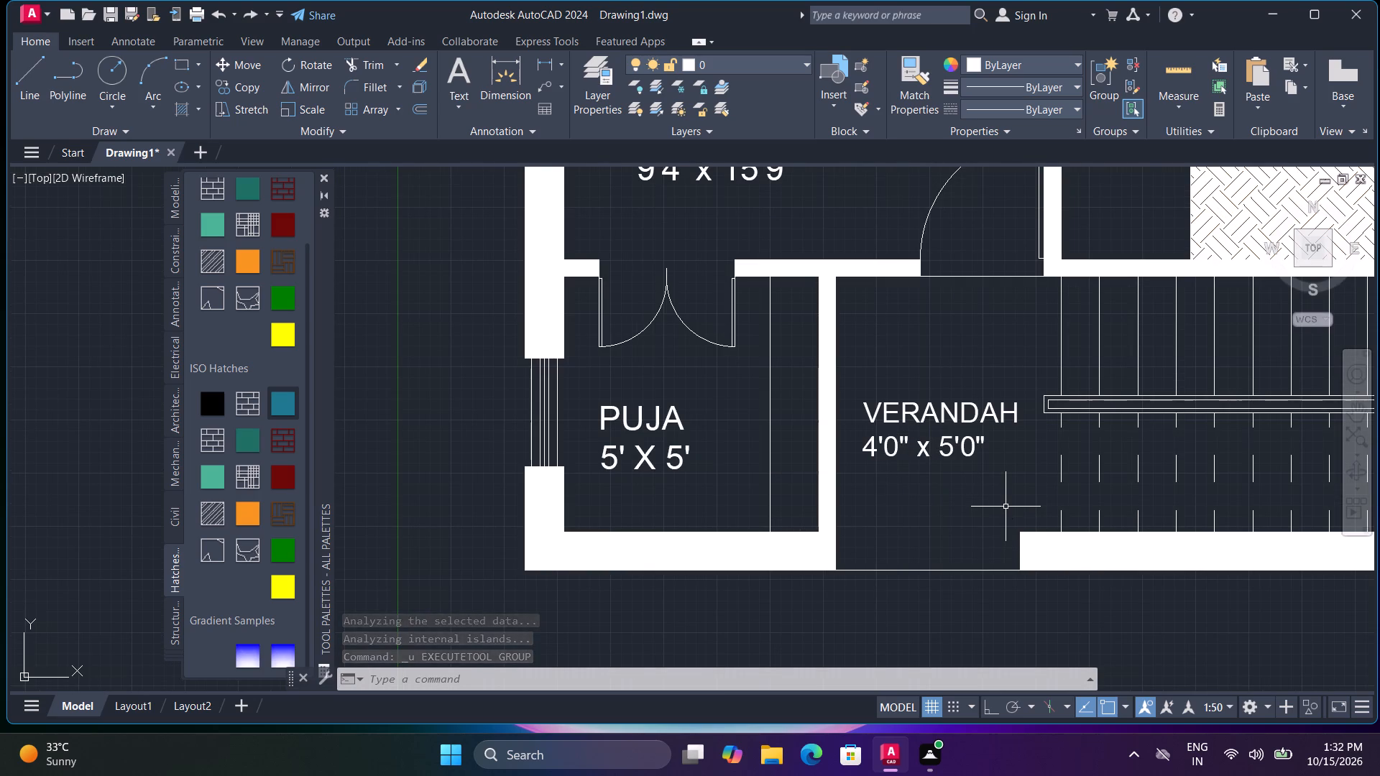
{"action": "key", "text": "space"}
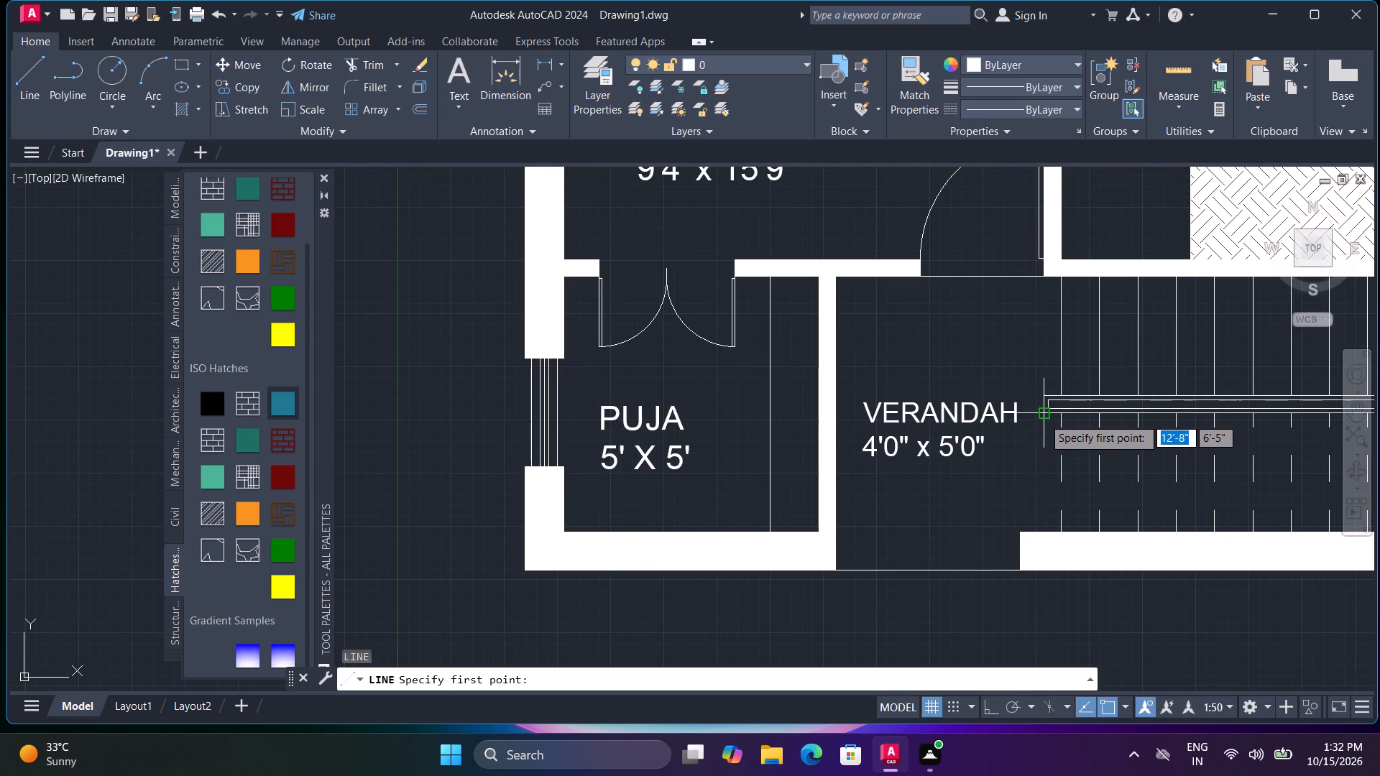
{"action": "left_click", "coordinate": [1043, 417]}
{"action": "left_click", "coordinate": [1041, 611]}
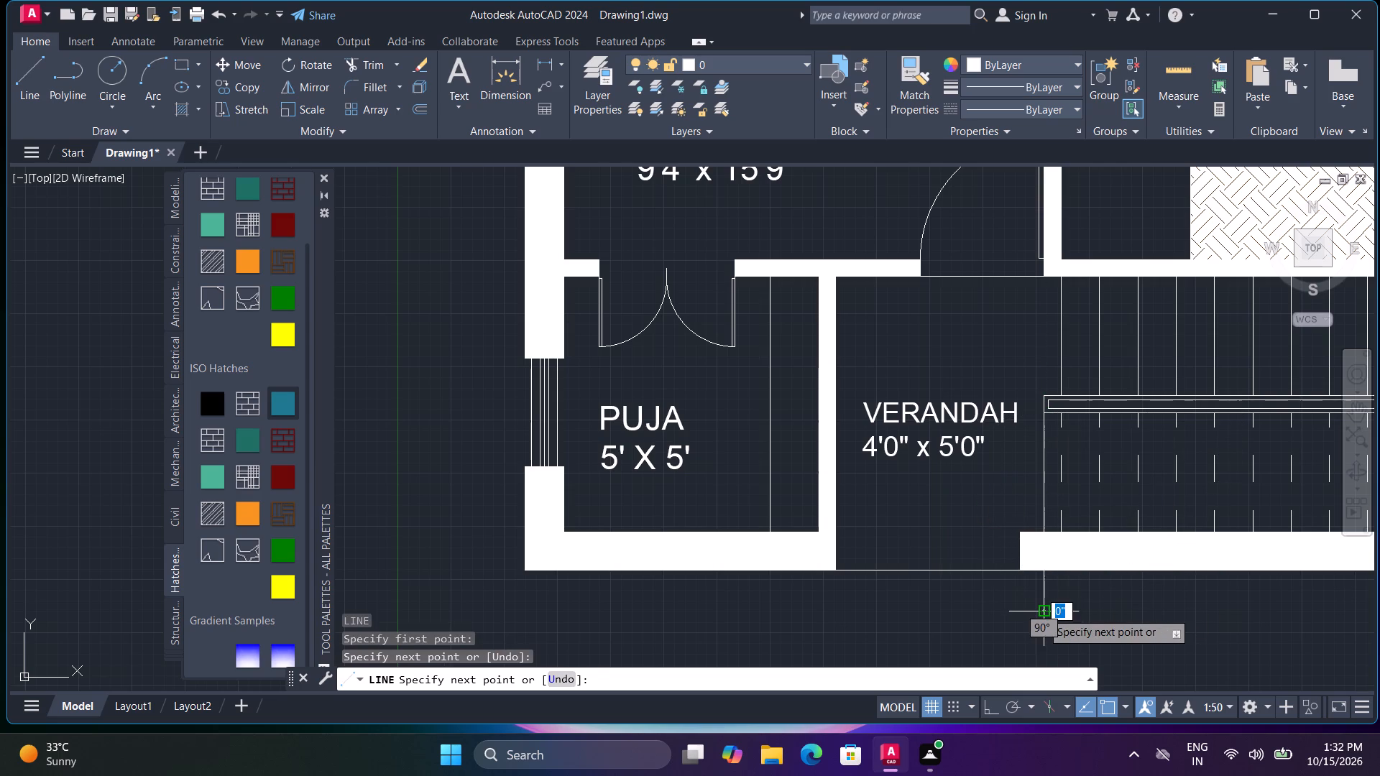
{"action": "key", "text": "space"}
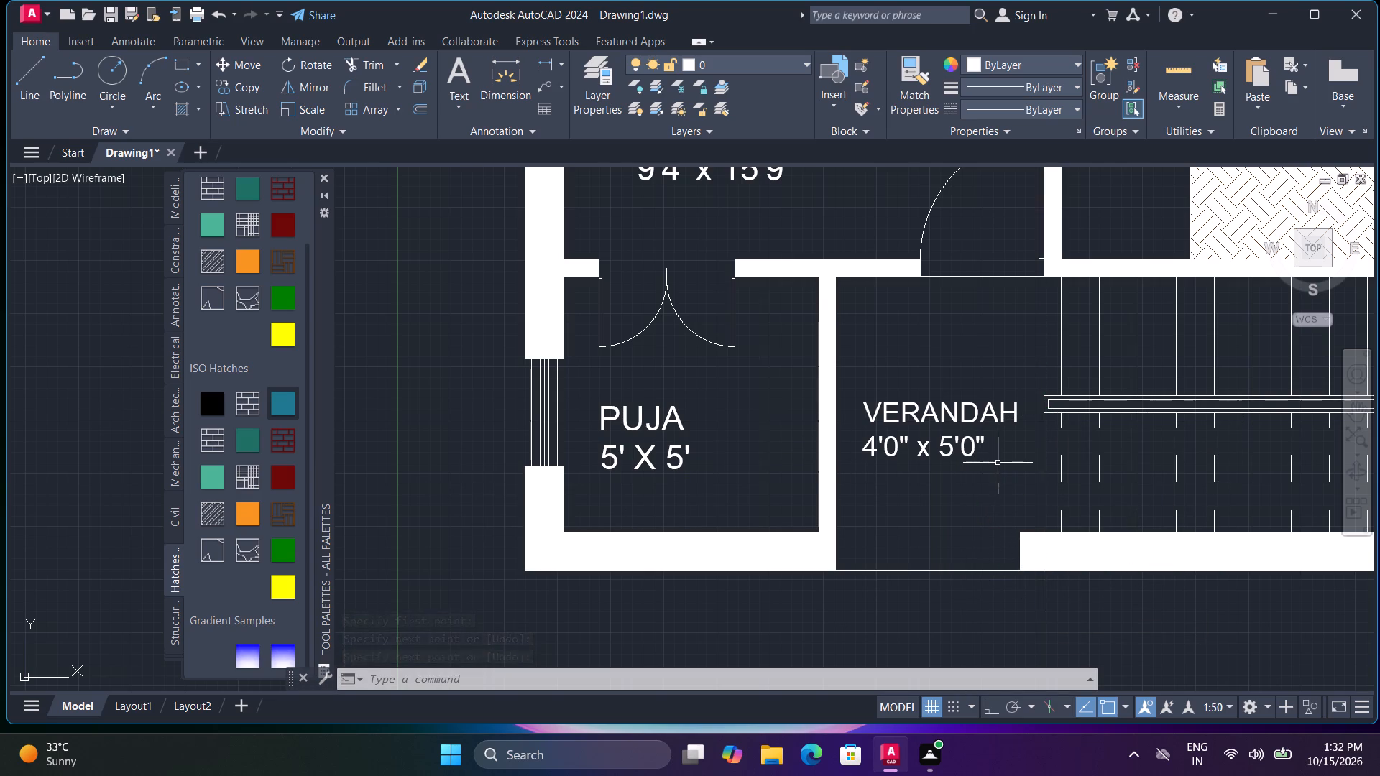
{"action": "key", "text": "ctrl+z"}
Draw a vertical boundary line about 6'-3" long from the wall corner above the stairs down past the front wall.
{"action": "key", "text": "l"}
{"action": "key", "text": "space"}
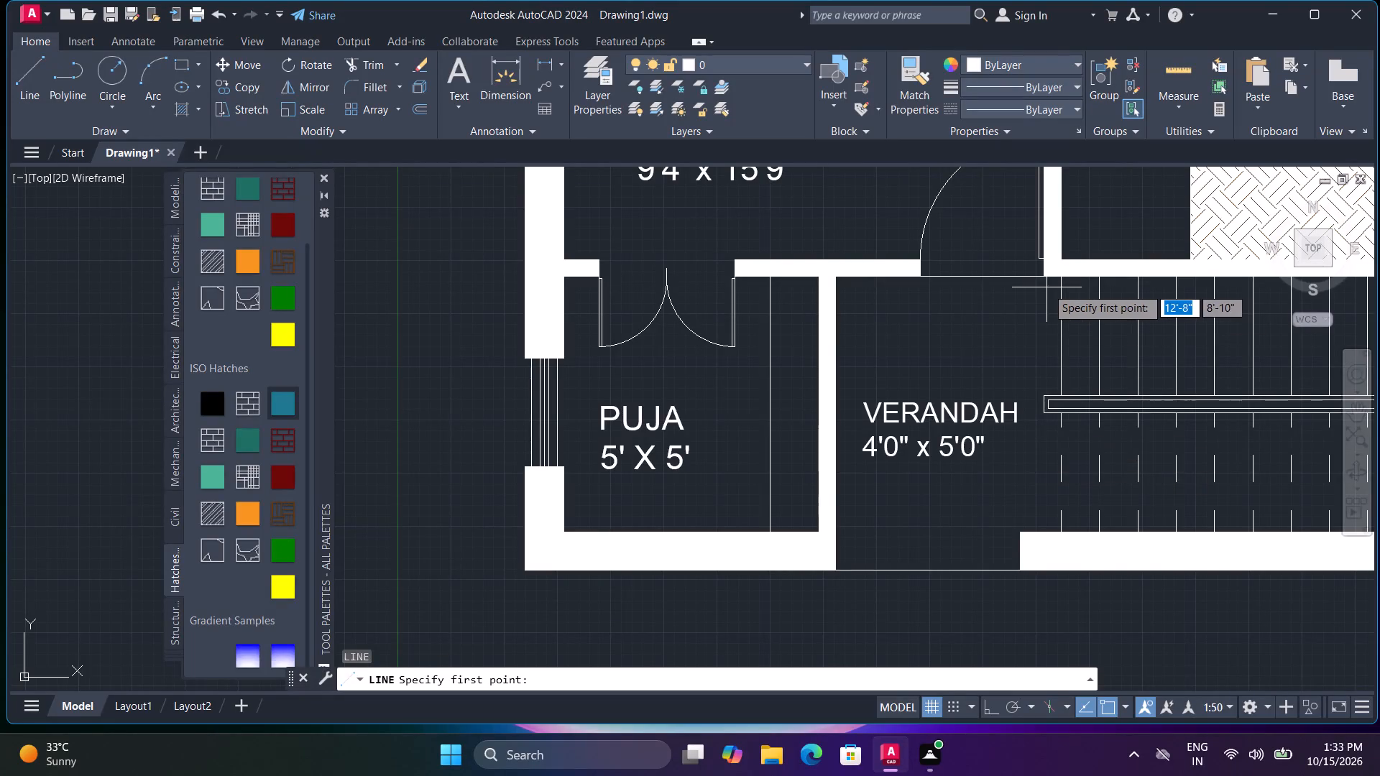
{"action": "left_click", "coordinate": [1046, 279]}
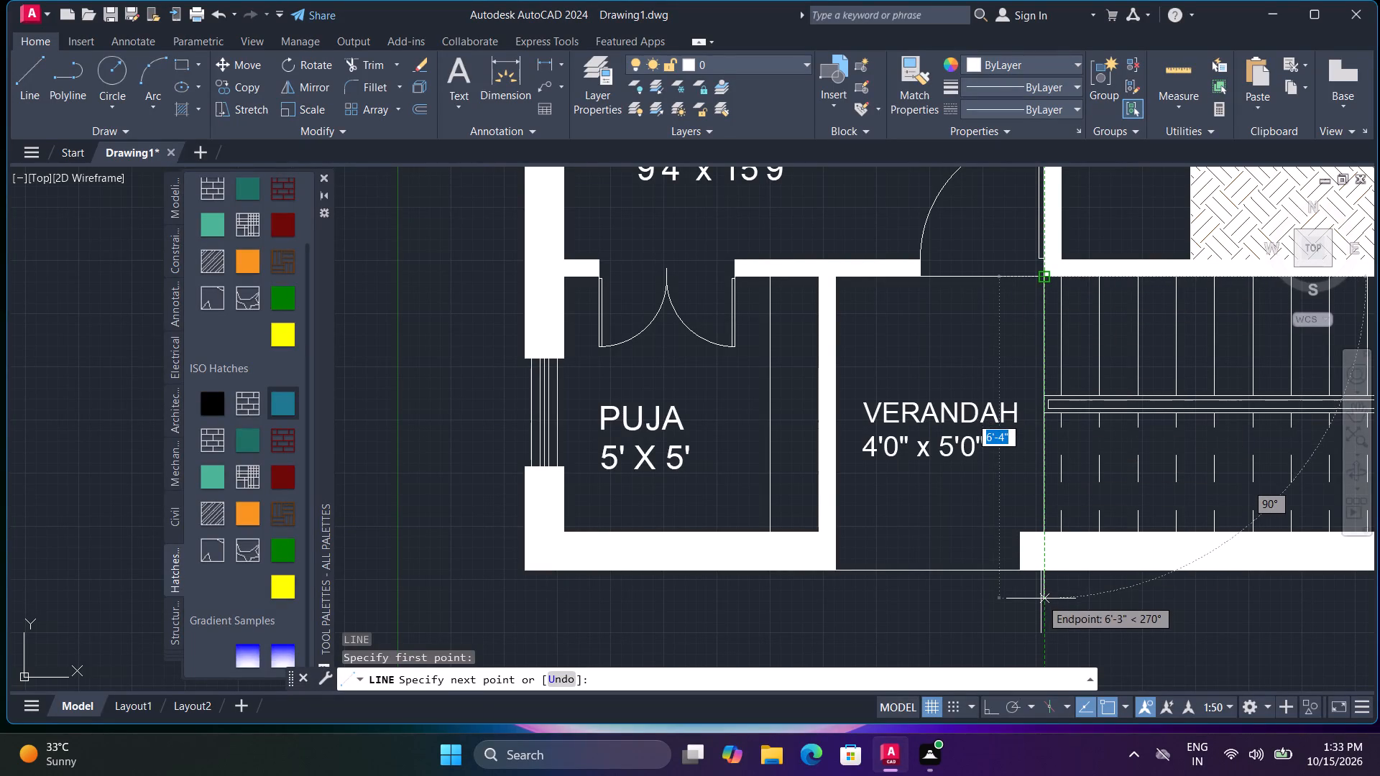
{"action": "left_click", "coordinate": [1041, 599]}
{"action": "key", "text": "space"}
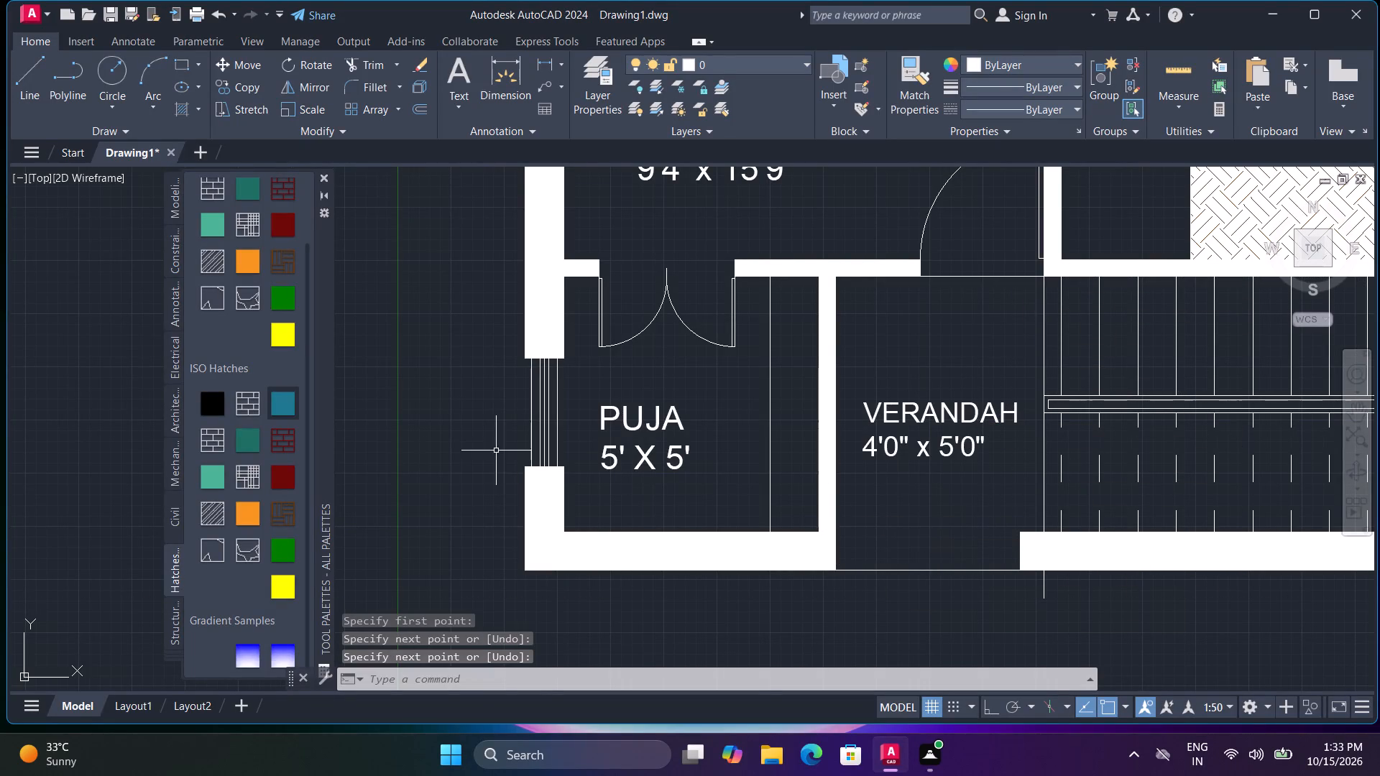
Fill the verandah with the solid dark green ISO hatch and overlay it with the brown herringbone ISO hatch.
{"action": "left_click", "coordinate": [247, 440]}
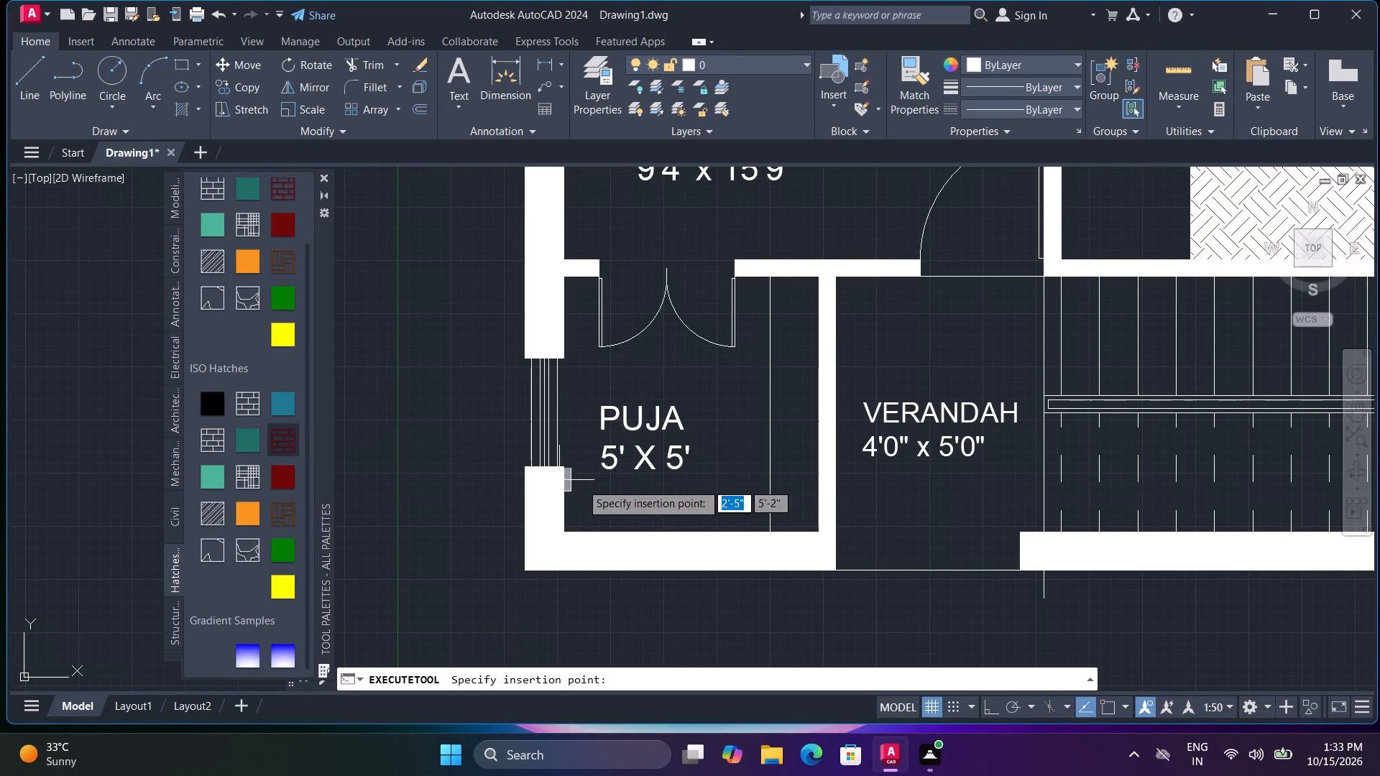
{"action": "left_click", "coordinate": [894, 499]}
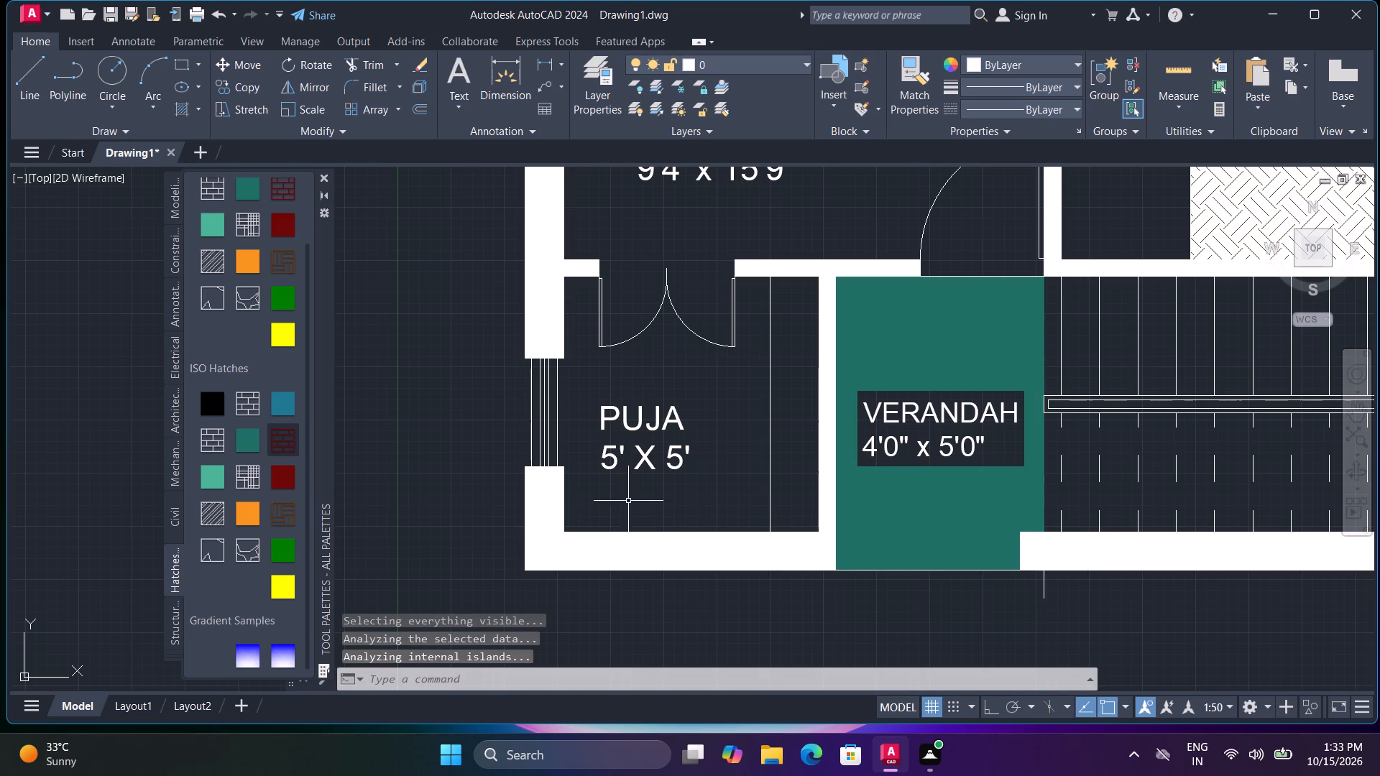
{"action": "left_click", "coordinate": [273, 522]}
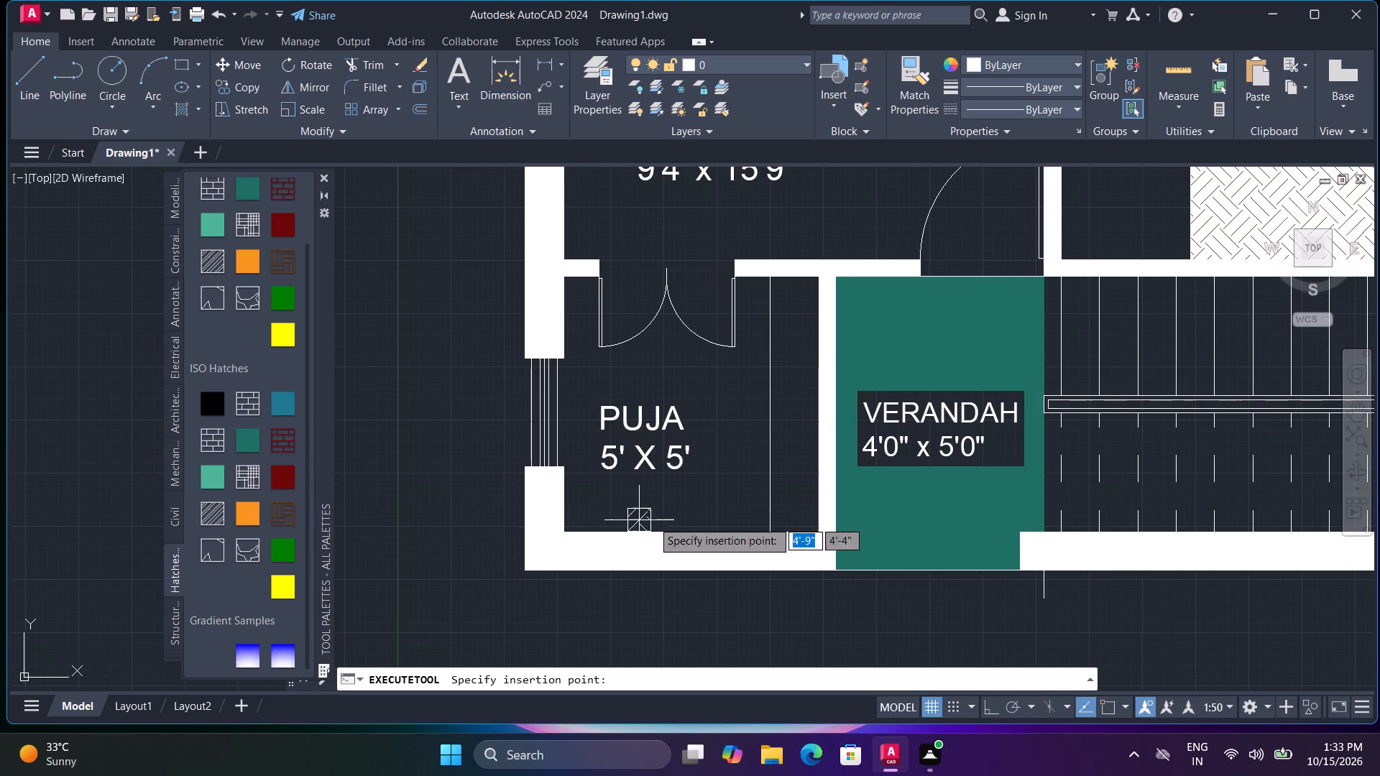
{"action": "left_click", "coordinate": [873, 508]}
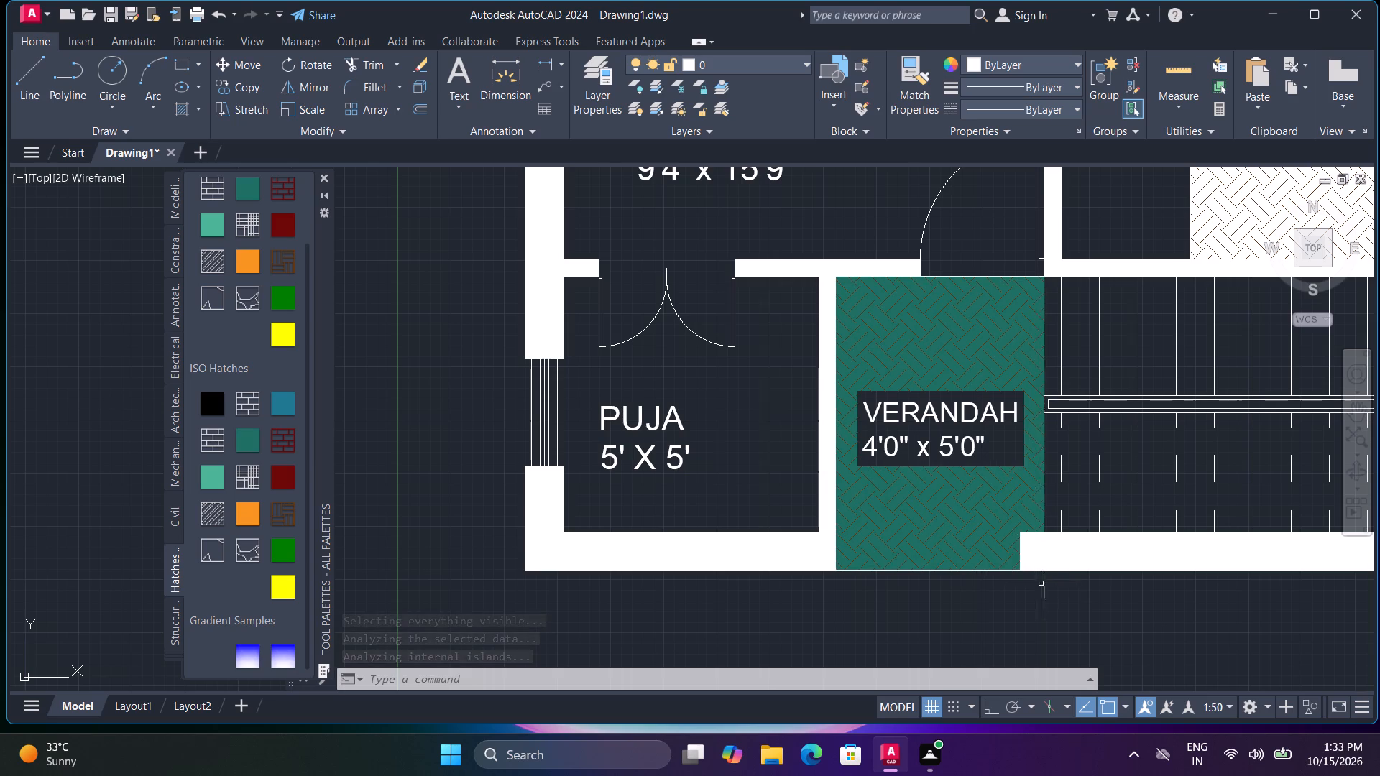
Delete the temporary vertical boundary line between the verandah and the stairs.
{"action": "key", "text": "space"}
{"action": "key", "text": "space"}
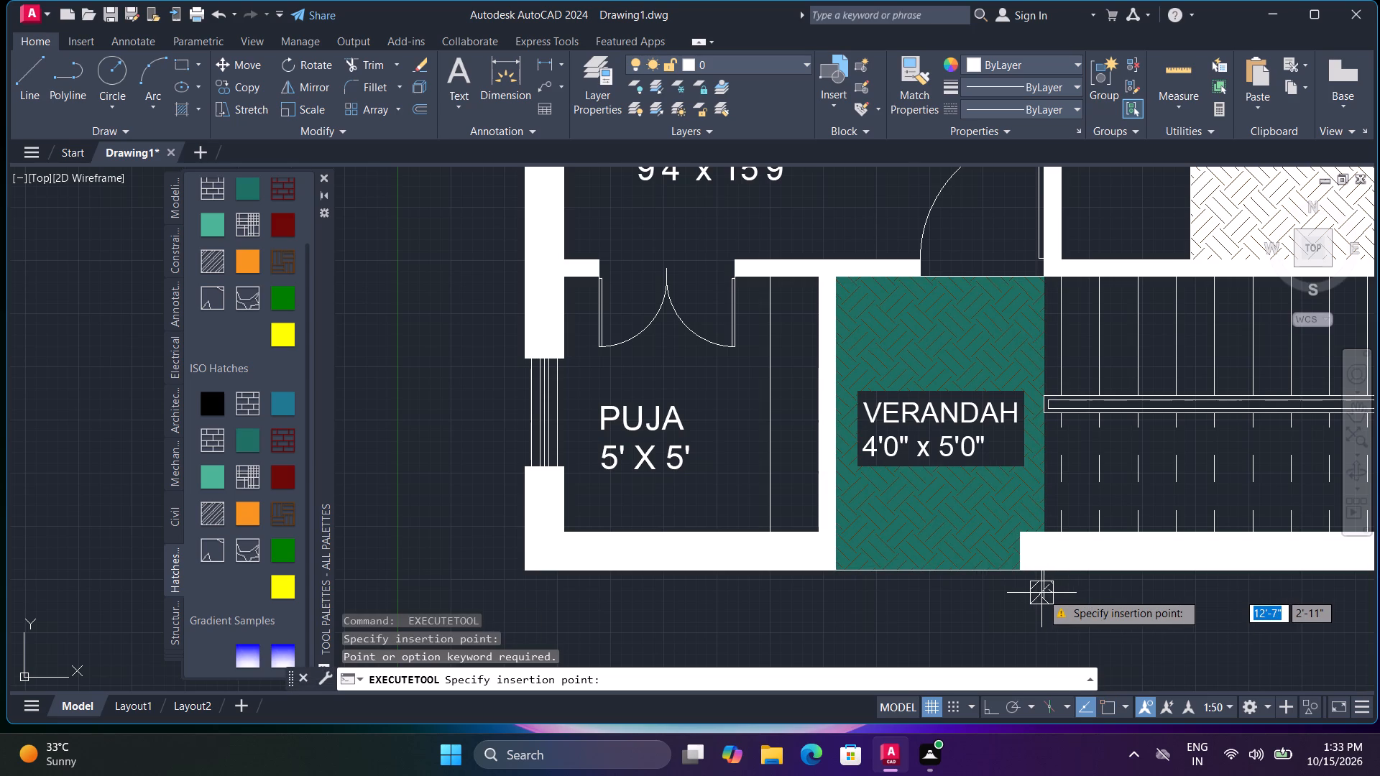
{"action": "key", "text": "Escape"}
{"action": "left_click", "coordinate": [1041, 593]}
{"action": "key", "text": "Delete"}
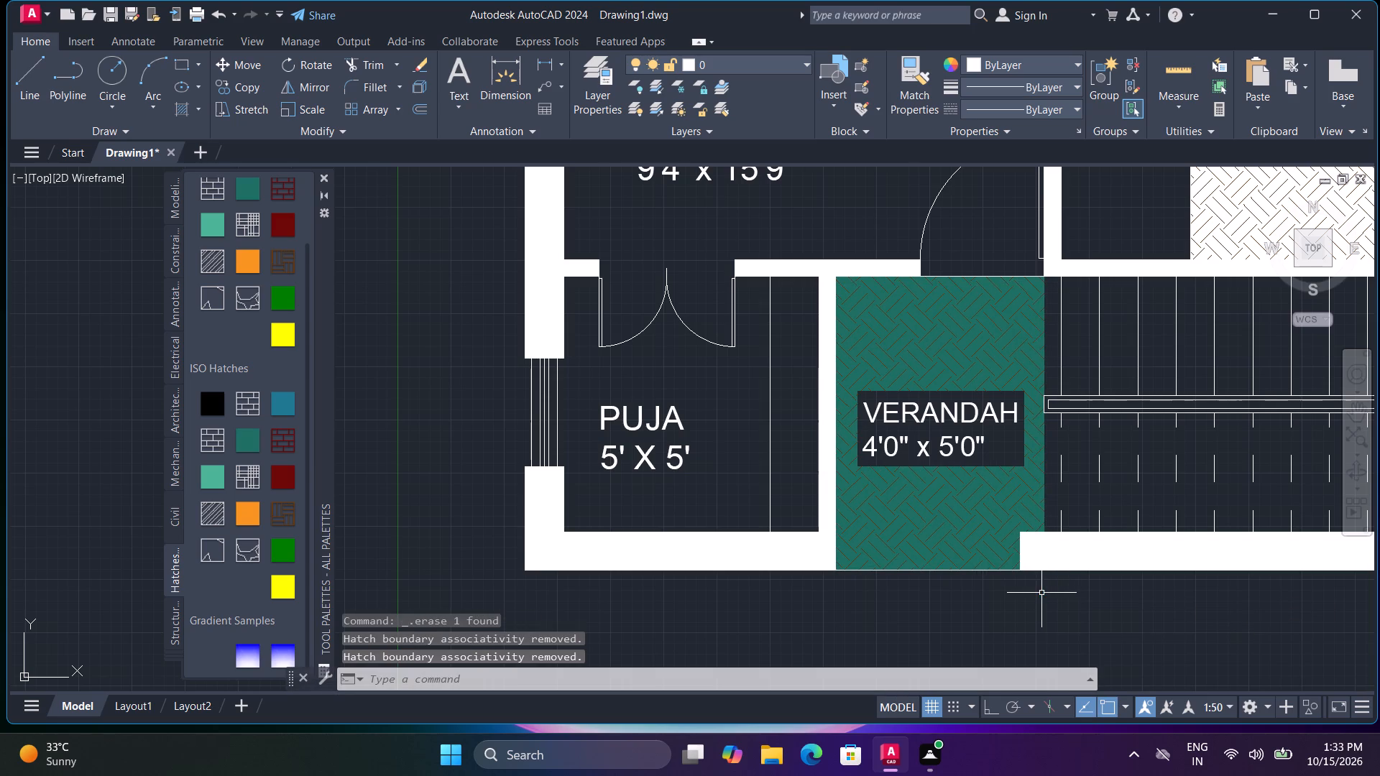
Add a multiline text label reading SHEILF just below the front wall, near the puja room.
{"action": "scroll", "coordinate": [1035, 579], "scroll_direction": "down", "scroll_amount": 3}
{"action": "scroll", "coordinate": [1039, 581], "scroll_direction": "up", "scroll_amount": 1}
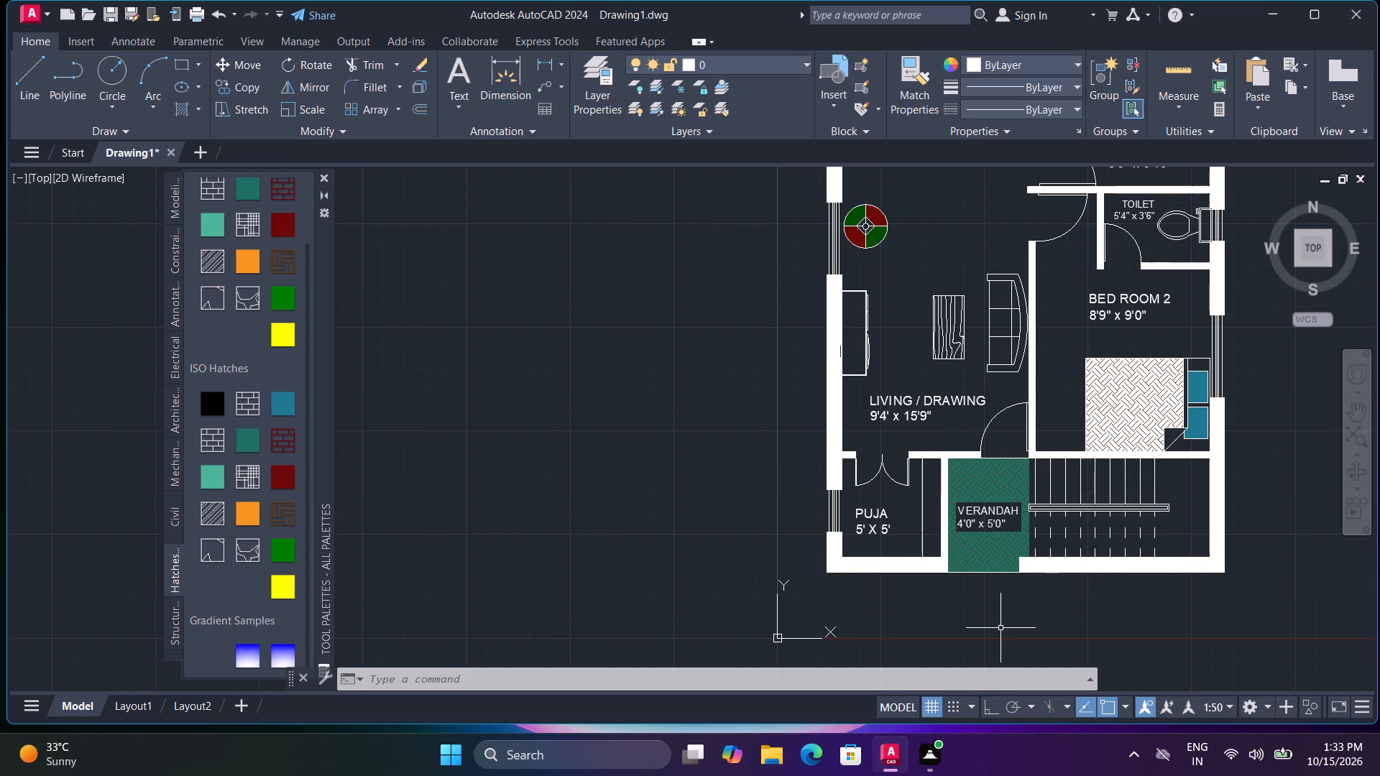
{"action": "key", "text": "t"}
{"action": "key", "text": "space"}
{"action": "left_click", "coordinate": [903, 602]}
{"action": "left_click", "coordinate": [934, 609]}
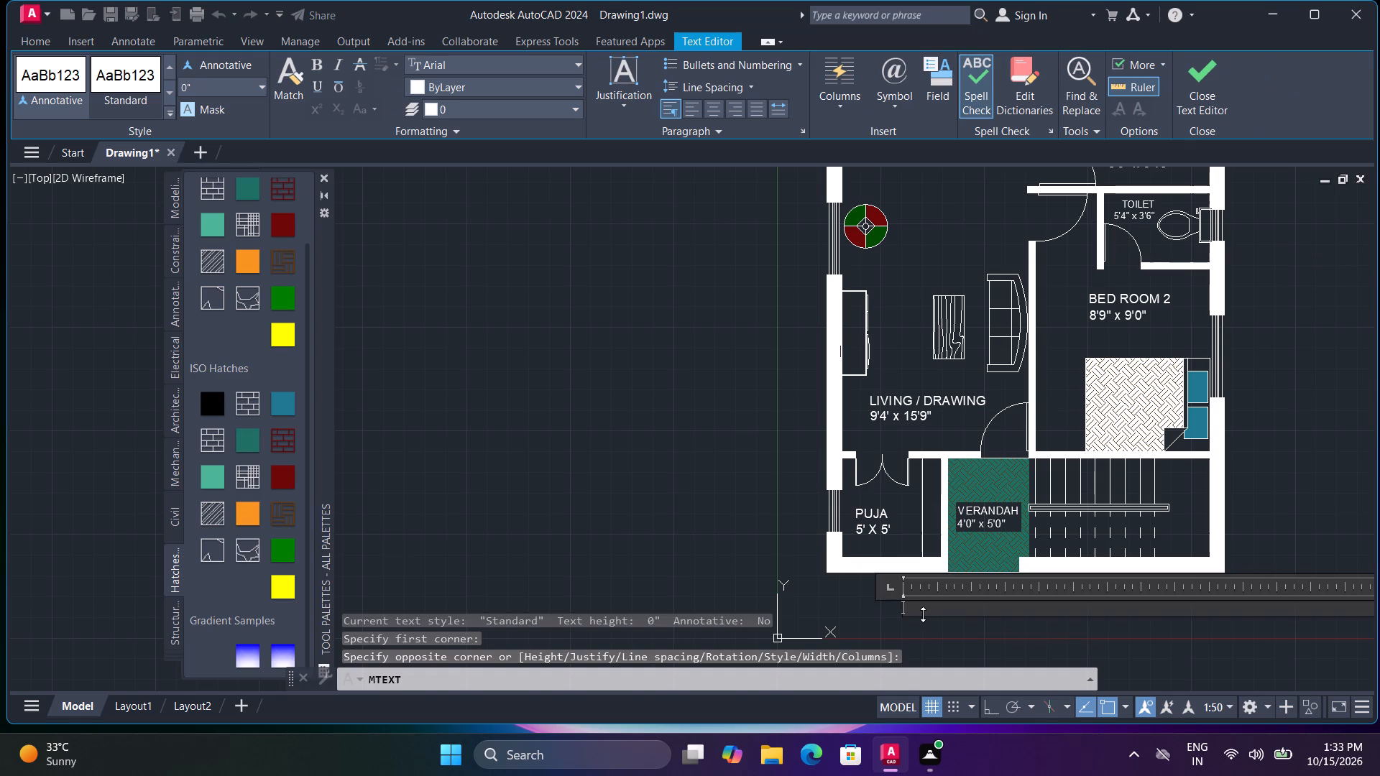
{"action": "key", "text": "s"}
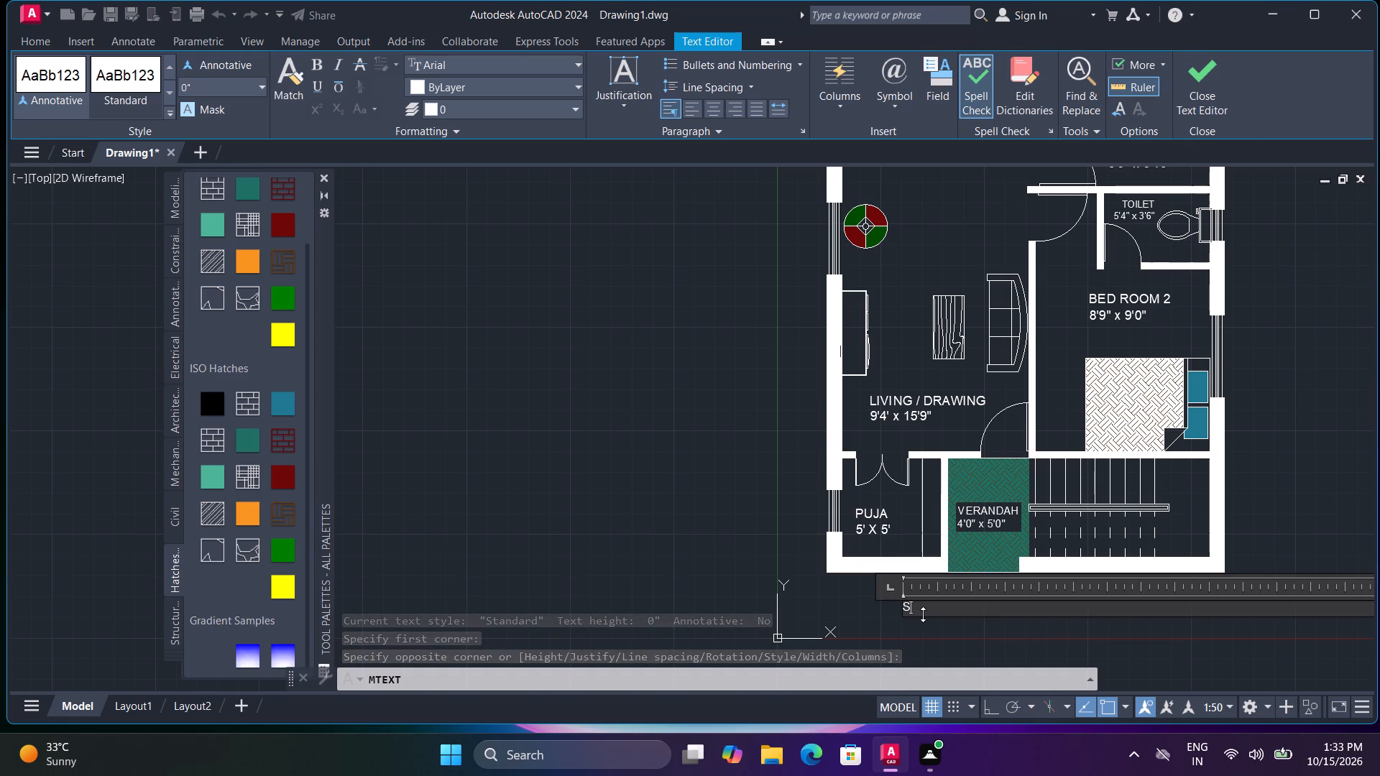
{"action": "key", "text": "h"}
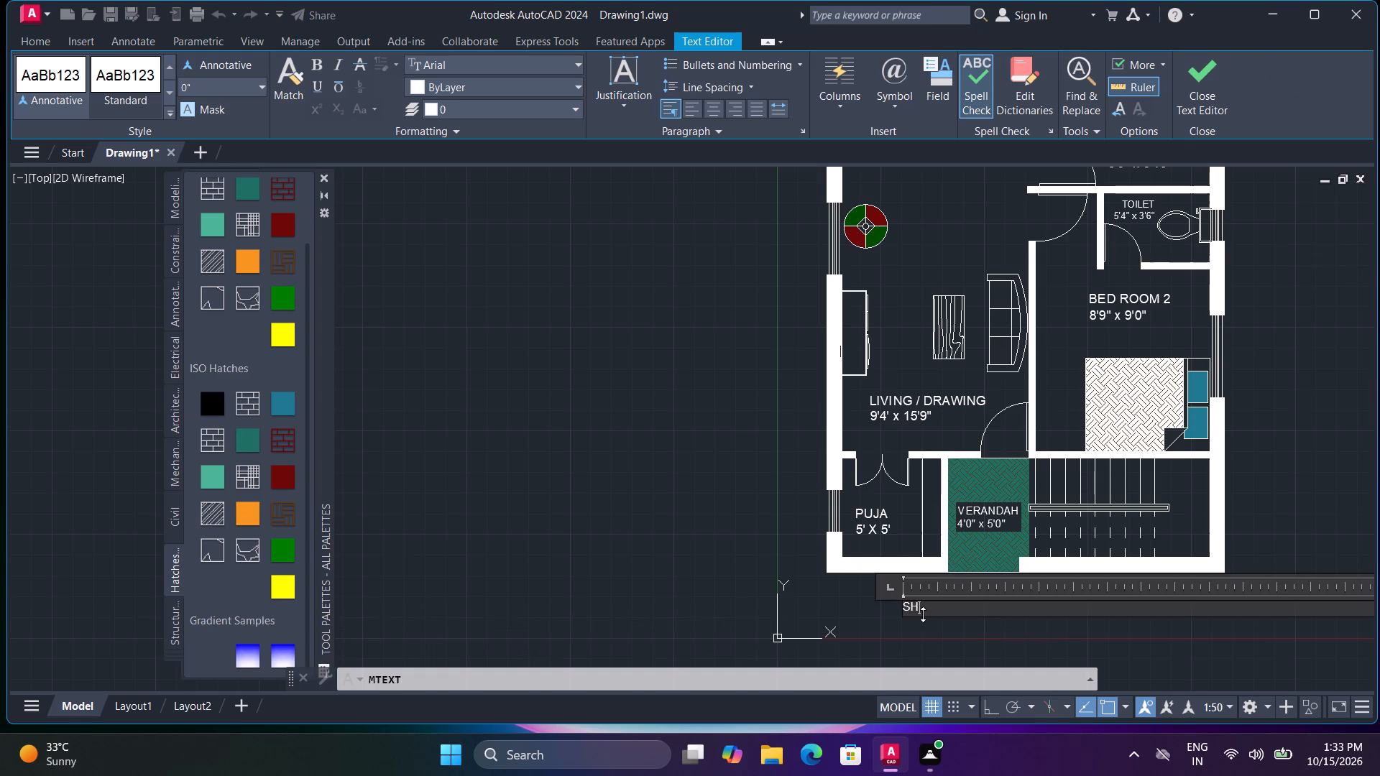
{"action": "key", "text": "e"}
{"action": "key", "text": "i"}
{"action": "type", "text": "LF"}
{"action": "key", "text": "space"}
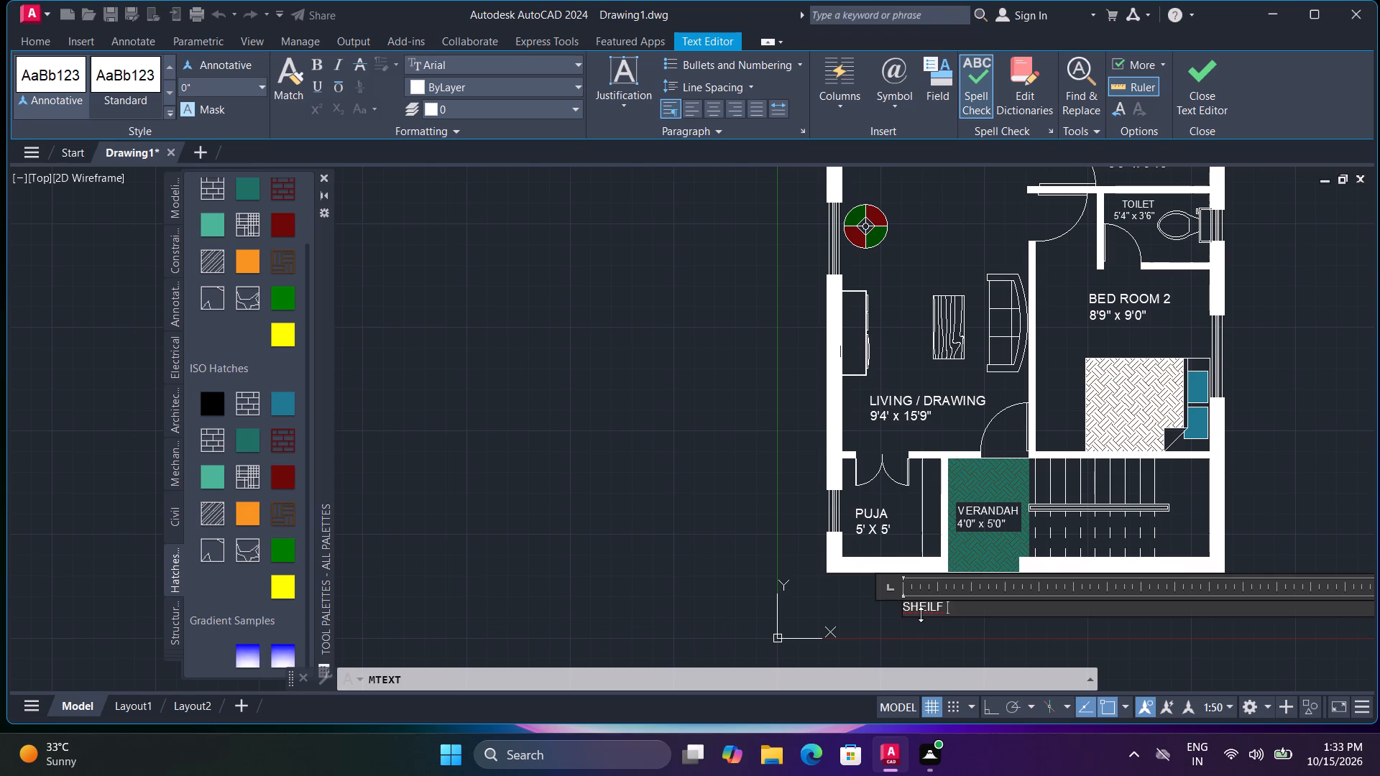
{"action": "left_click", "coordinate": [923, 614]}
{"action": "left_click", "coordinate": [926, 625]}
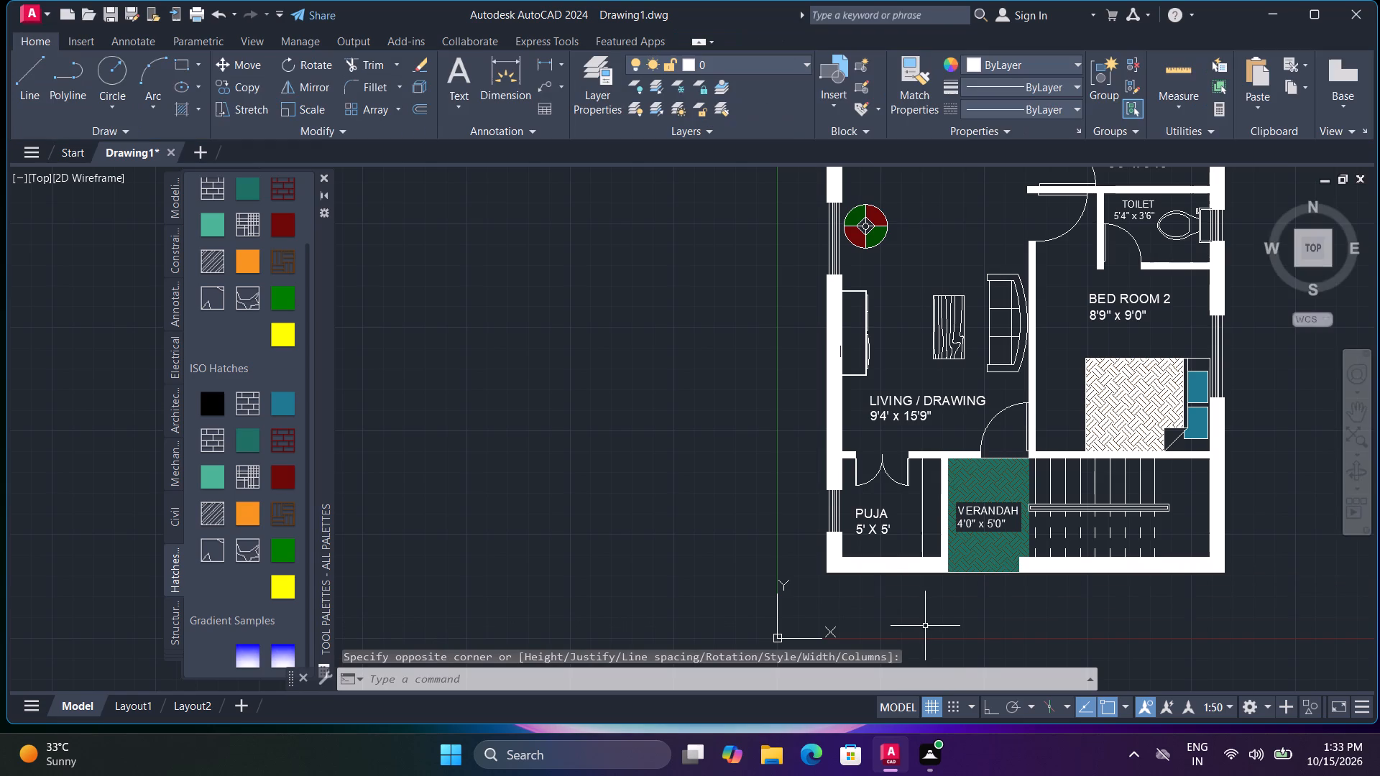
Scale up the tiny SHEILF label from a base point on its text to a readable size.
{"action": "scroll", "coordinate": [922, 624], "scroll_direction": "up", "scroll_amount": 3}
{"action": "left_click", "coordinate": [836, 535]}
{"action": "left_click", "coordinate": [845, 548]}
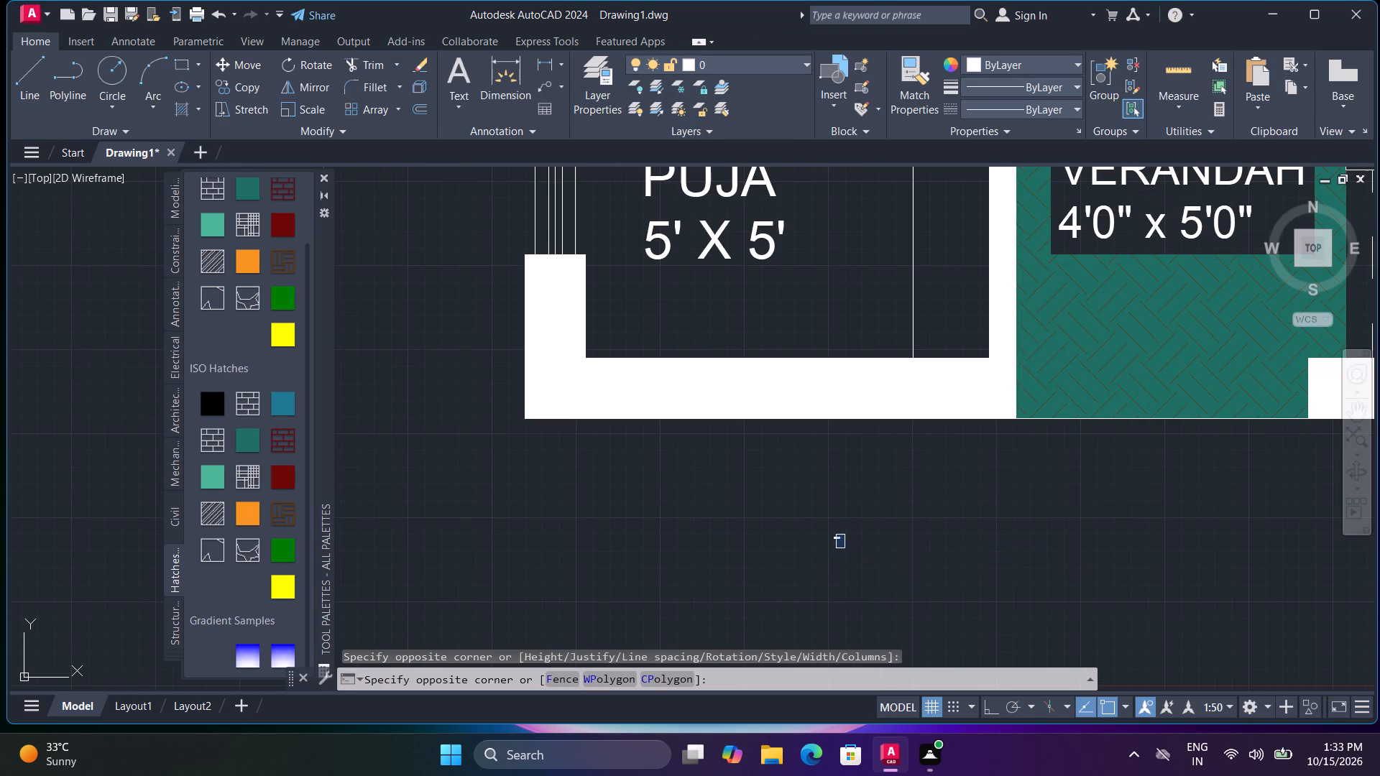
{"action": "left_click", "coordinate": [834, 536]}
{"action": "type", "text": "SC"}
{"action": "key", "text": "space"}
{"action": "left_click", "coordinate": [839, 537]}
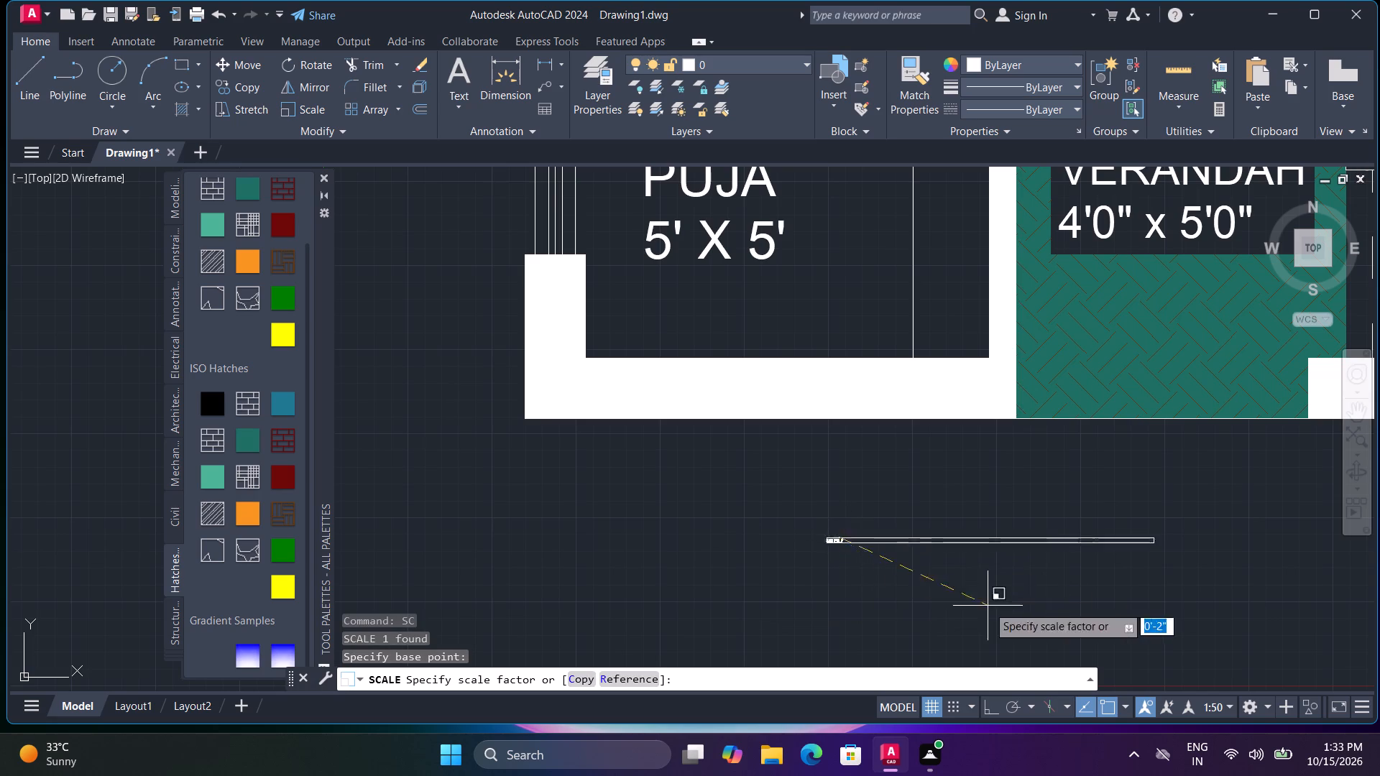
{"action": "scroll", "coordinate": [1239, 600], "scroll_direction": "down", "scroll_amount": 3}
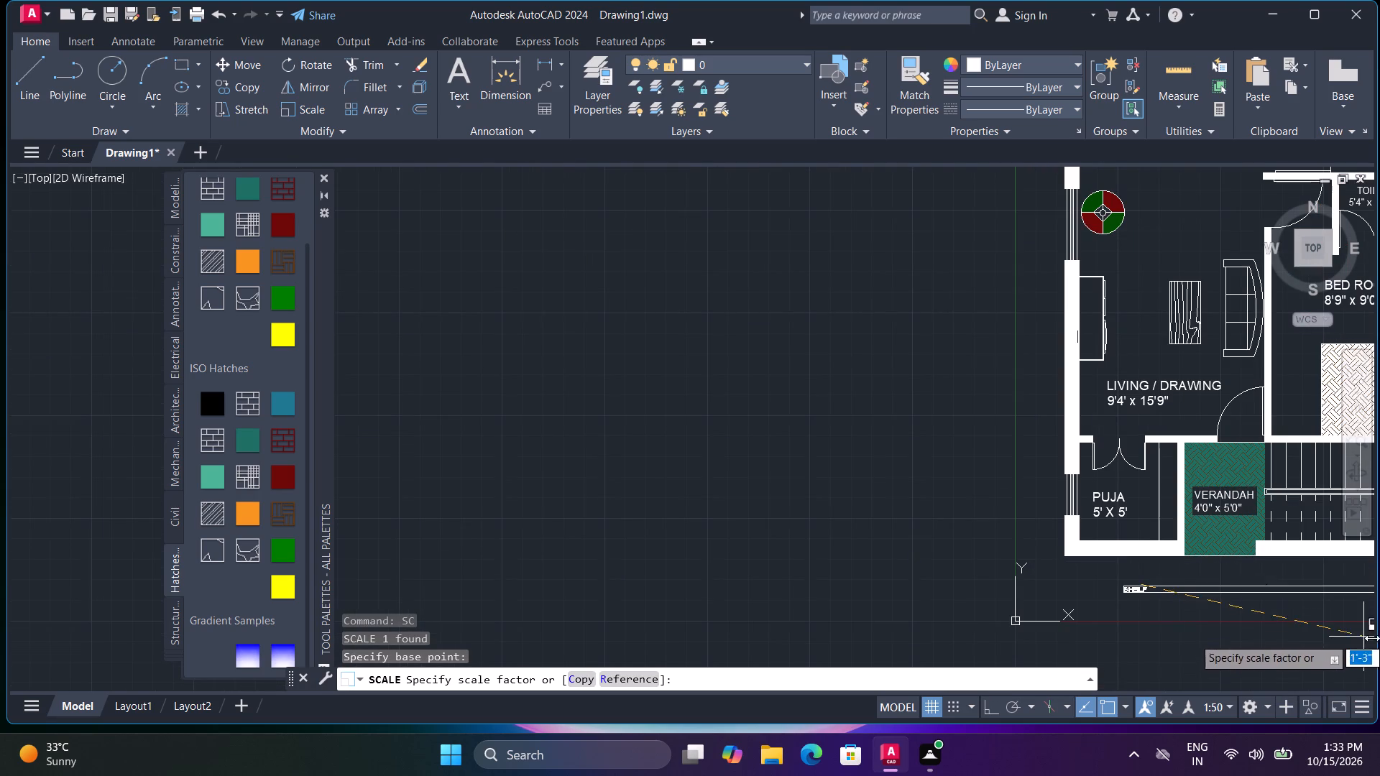
{"action": "left_click", "coordinate": [1379, 639]}
{"action": "scroll", "coordinate": [1138, 599], "scroll_direction": "up", "scroll_amount": 3}
{"action": "scroll", "coordinate": [1173, 556], "scroll_direction": "down", "scroll_amount": 2}
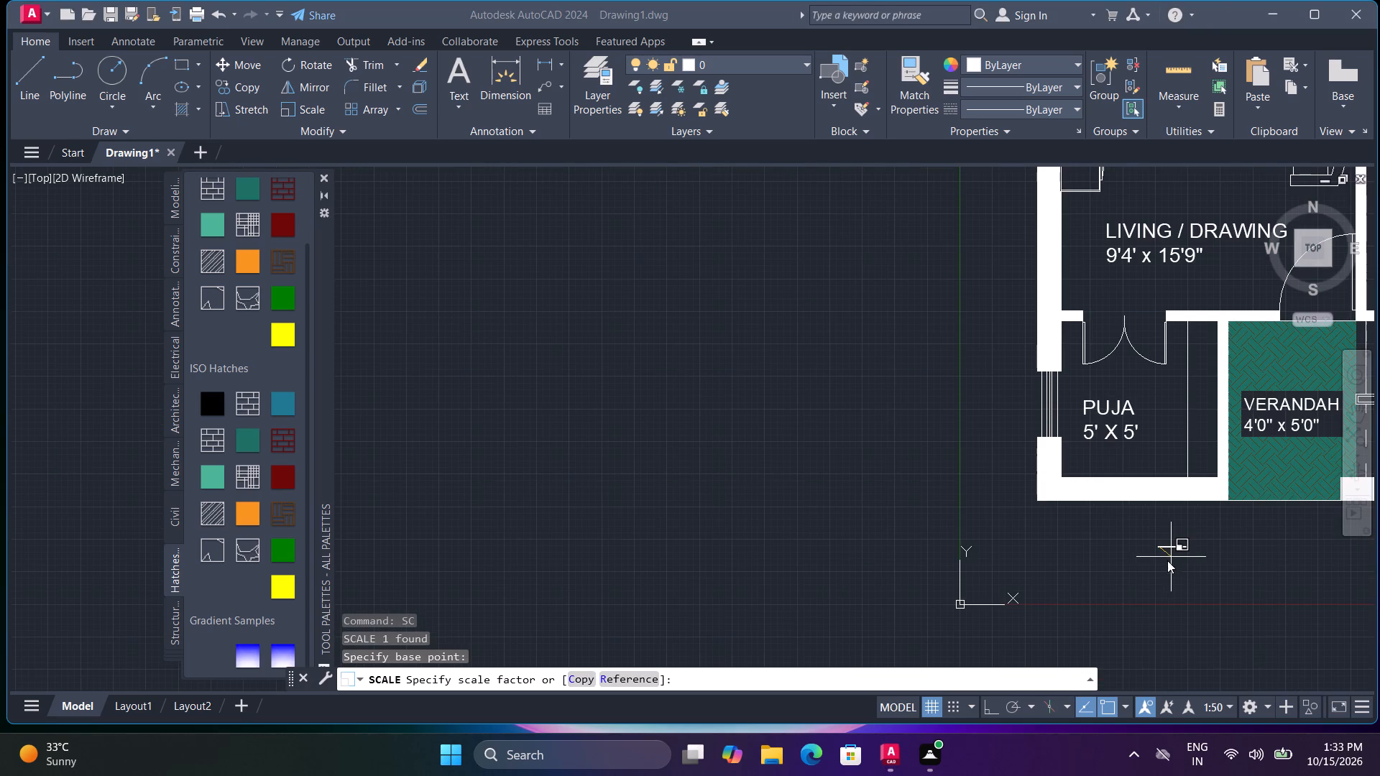
{"action": "left_click", "coordinate": [1225, 582]}
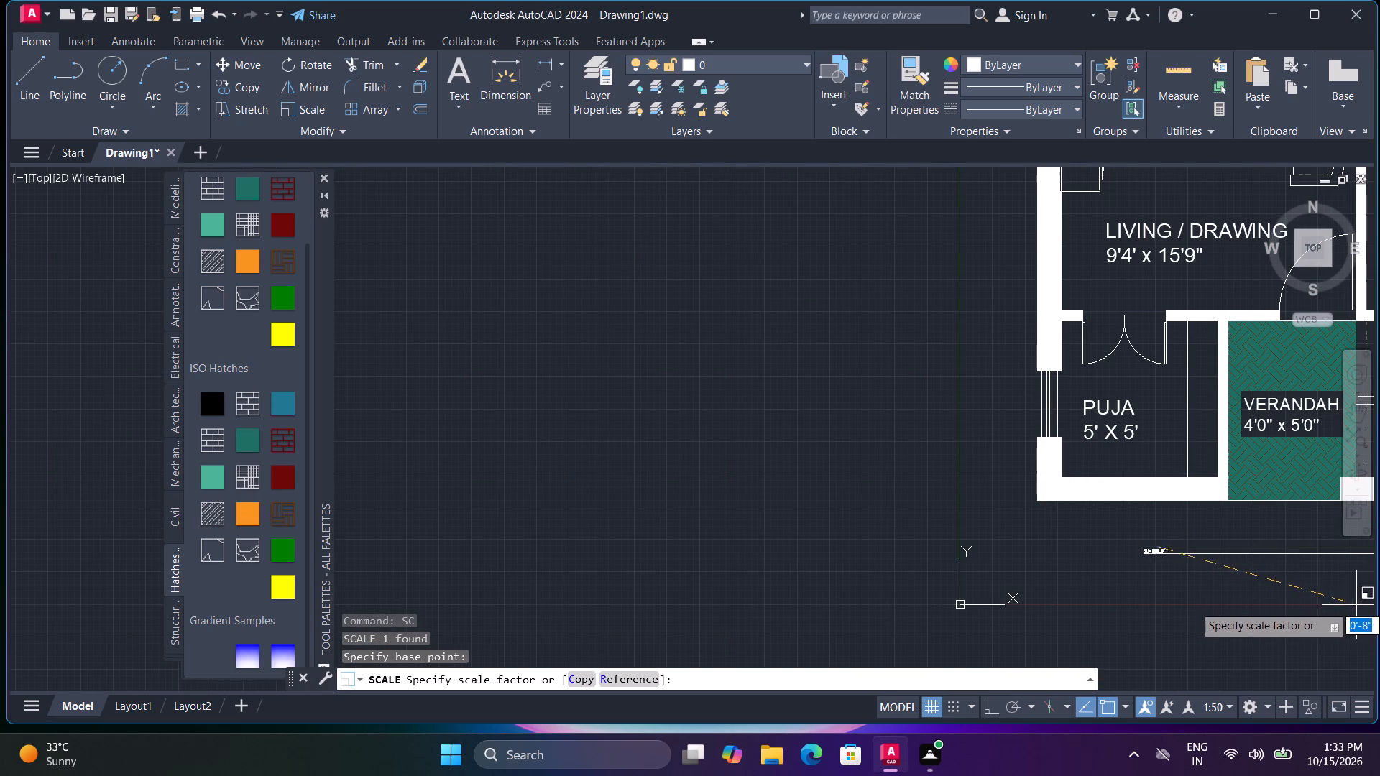
{"action": "middle_click_drag", "start_coordinate": [1355, 604], "coordinate": [920, 596]}
{"action": "left_click", "coordinate": [1196, 604]}
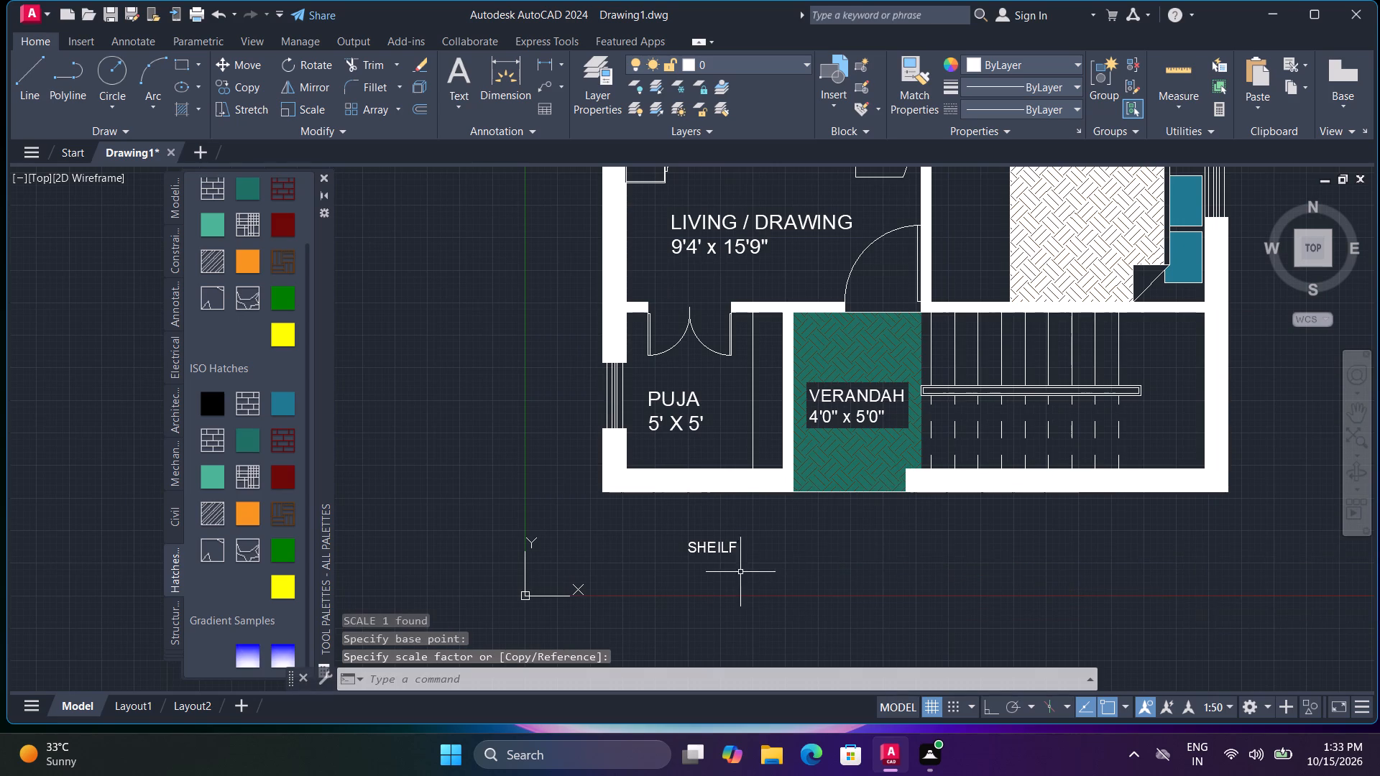
Copy the SHEILF label into the small niche below the toilet beside the kitchen.
{"action": "scroll", "coordinate": [724, 568], "scroll_direction": "up", "scroll_amount": 2}
{"action": "left_click", "coordinate": [729, 517]}
{"action": "left_click", "coordinate": [732, 523]}
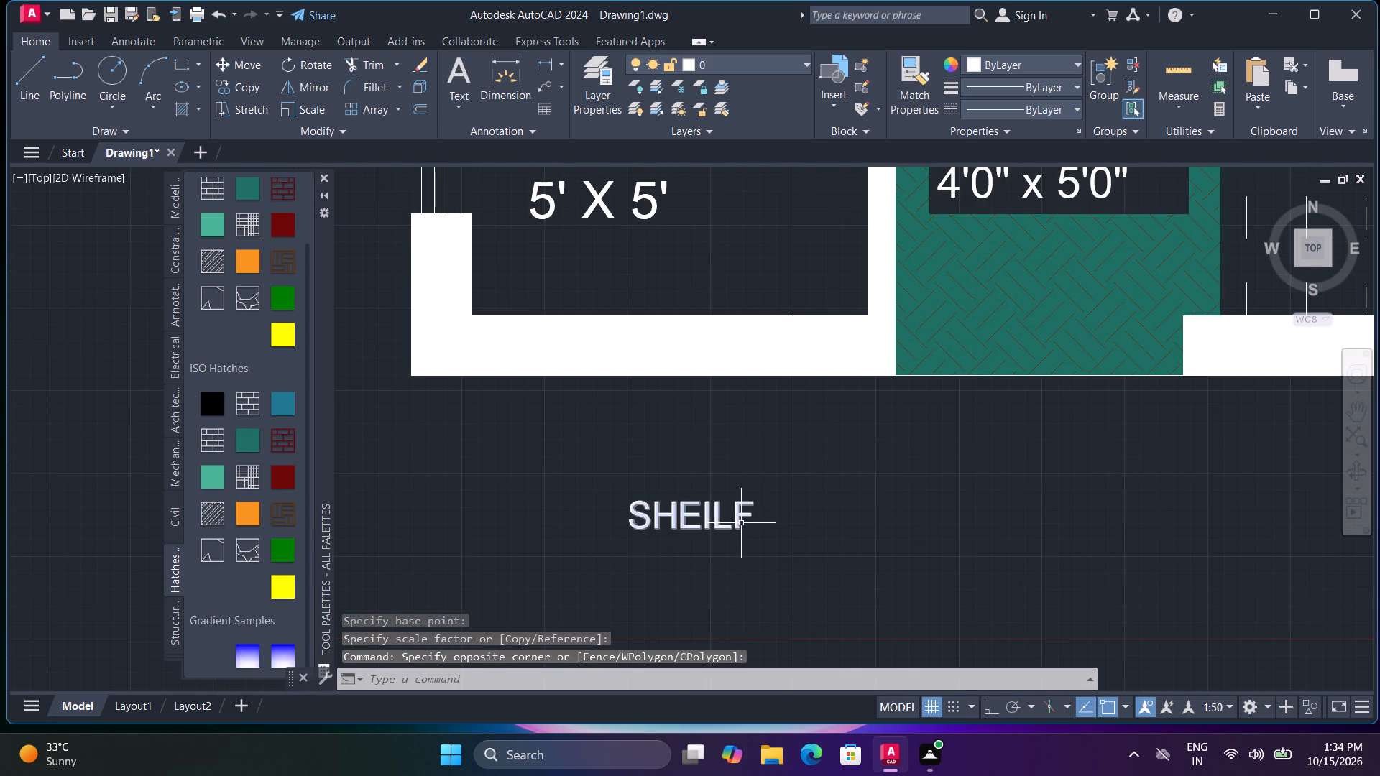
{"action": "left_click", "coordinate": [742, 524]}
{"action": "left_click", "coordinate": [740, 522]}
{"action": "left_click", "coordinate": [686, 519]}
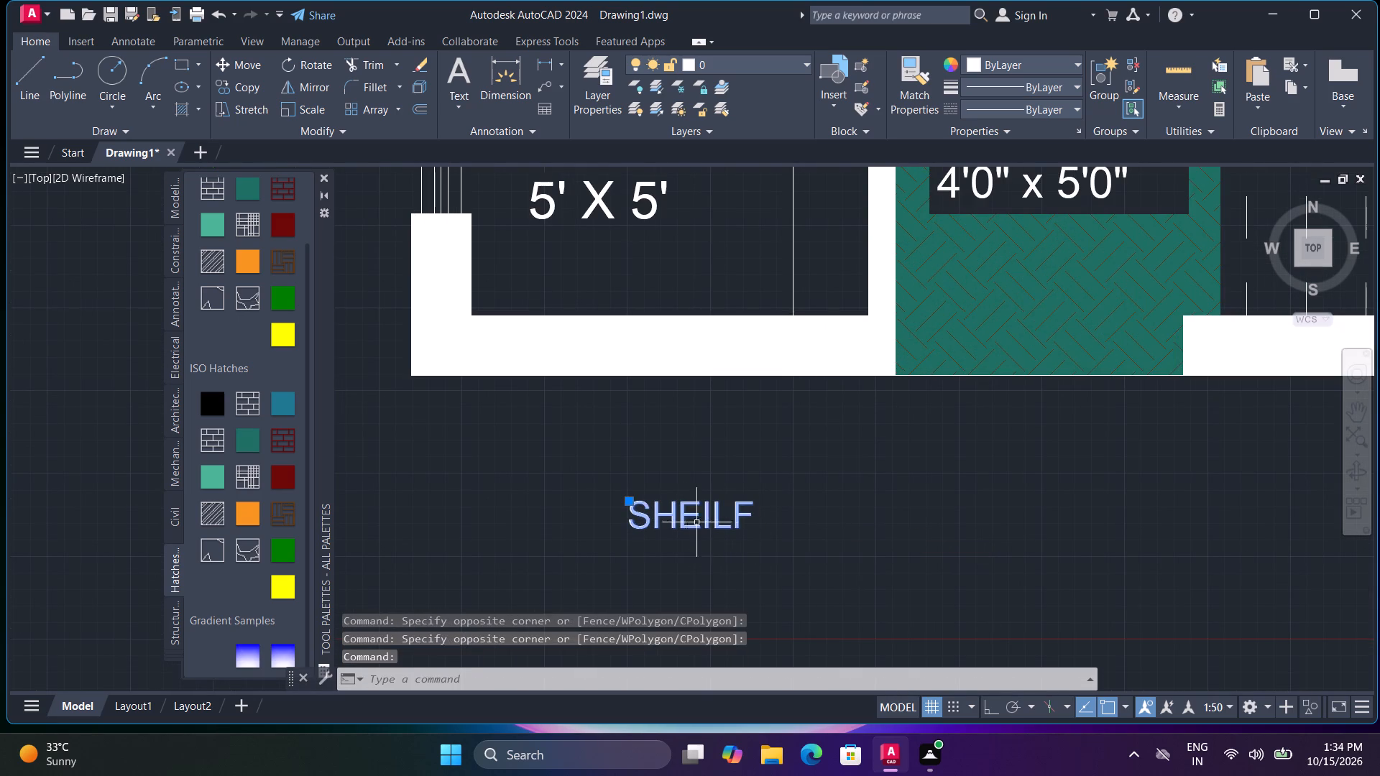
{"action": "key", "text": "c"}
{"action": "type", "text": "O"}
{"action": "key", "text": "space"}
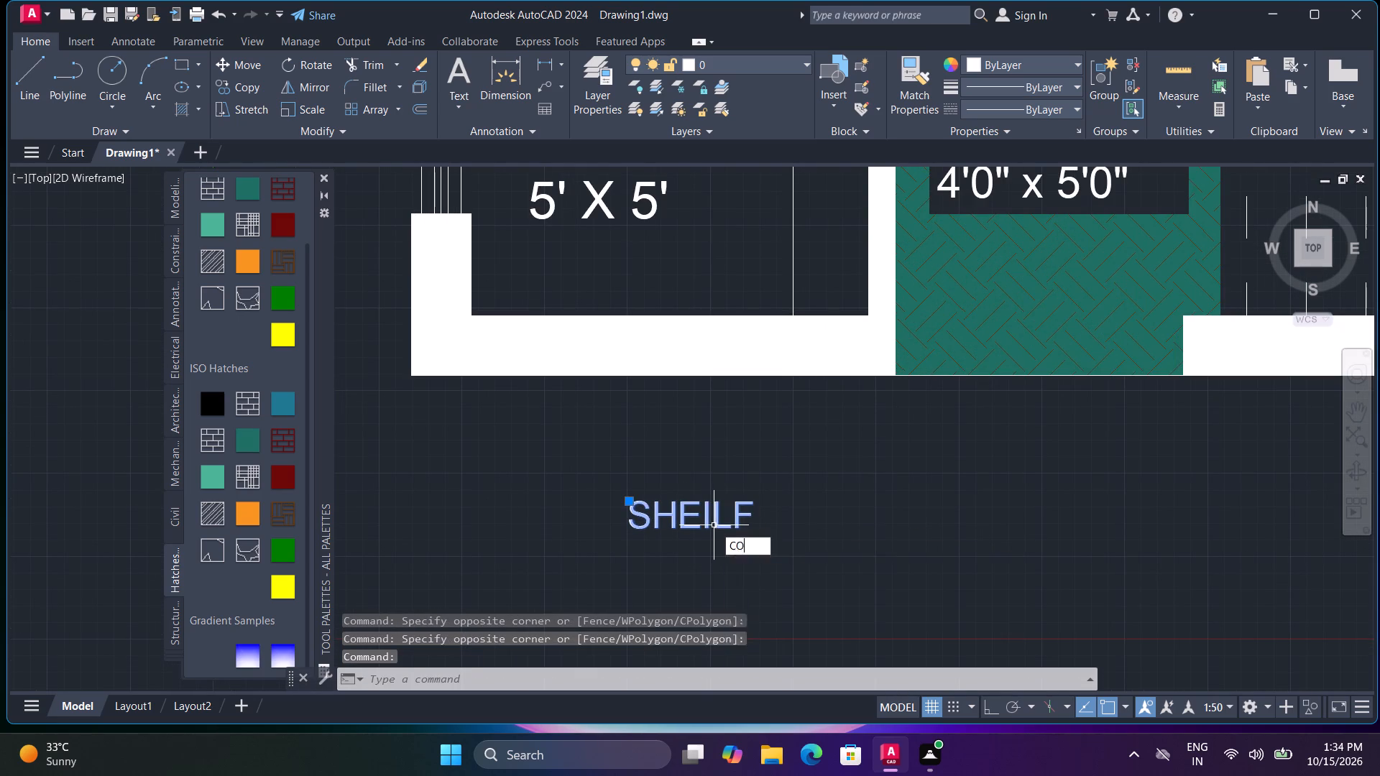
{"action": "left_click", "coordinate": [715, 525]}
{"action": "scroll", "coordinate": [806, 502], "scroll_direction": "down", "scroll_amount": 3}
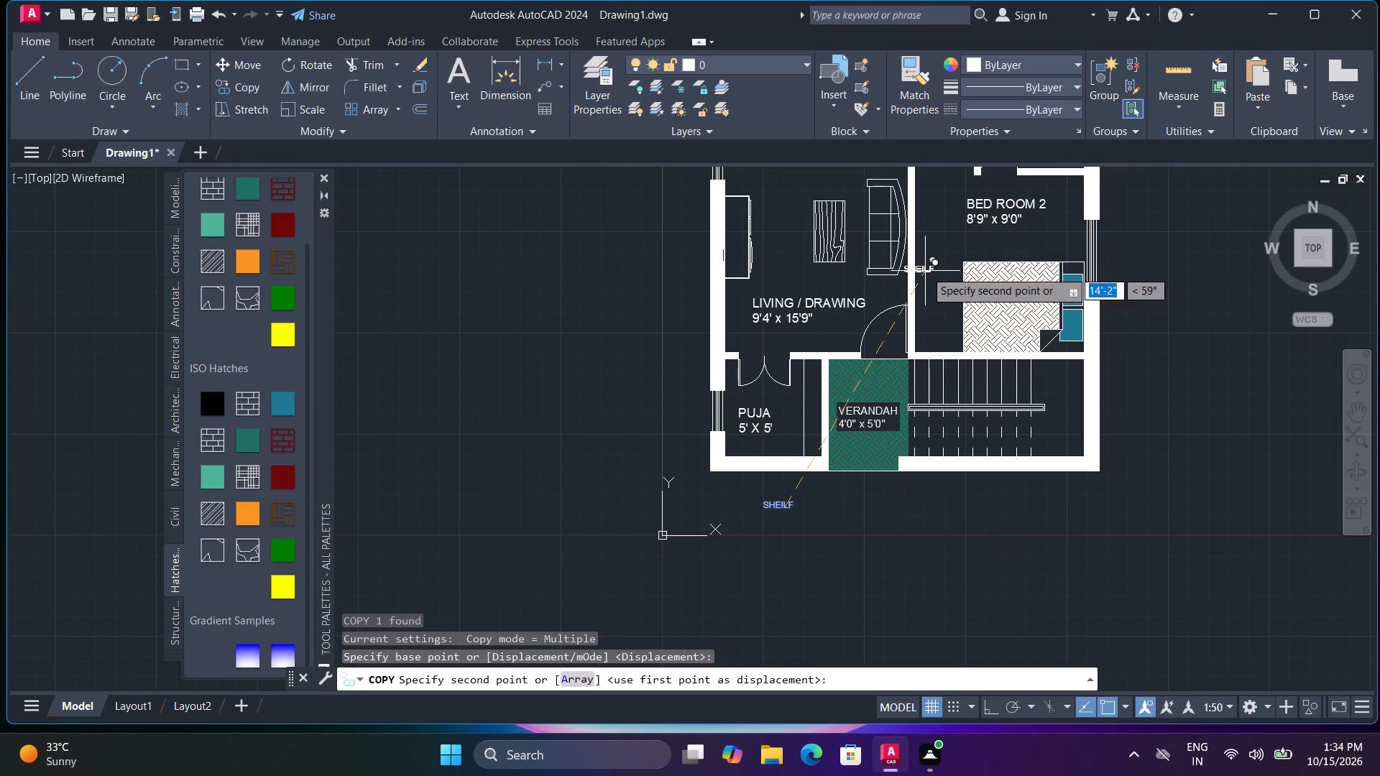
{"action": "middle_click_drag", "start_coordinate": [917, 273], "coordinate": [827, 586]}
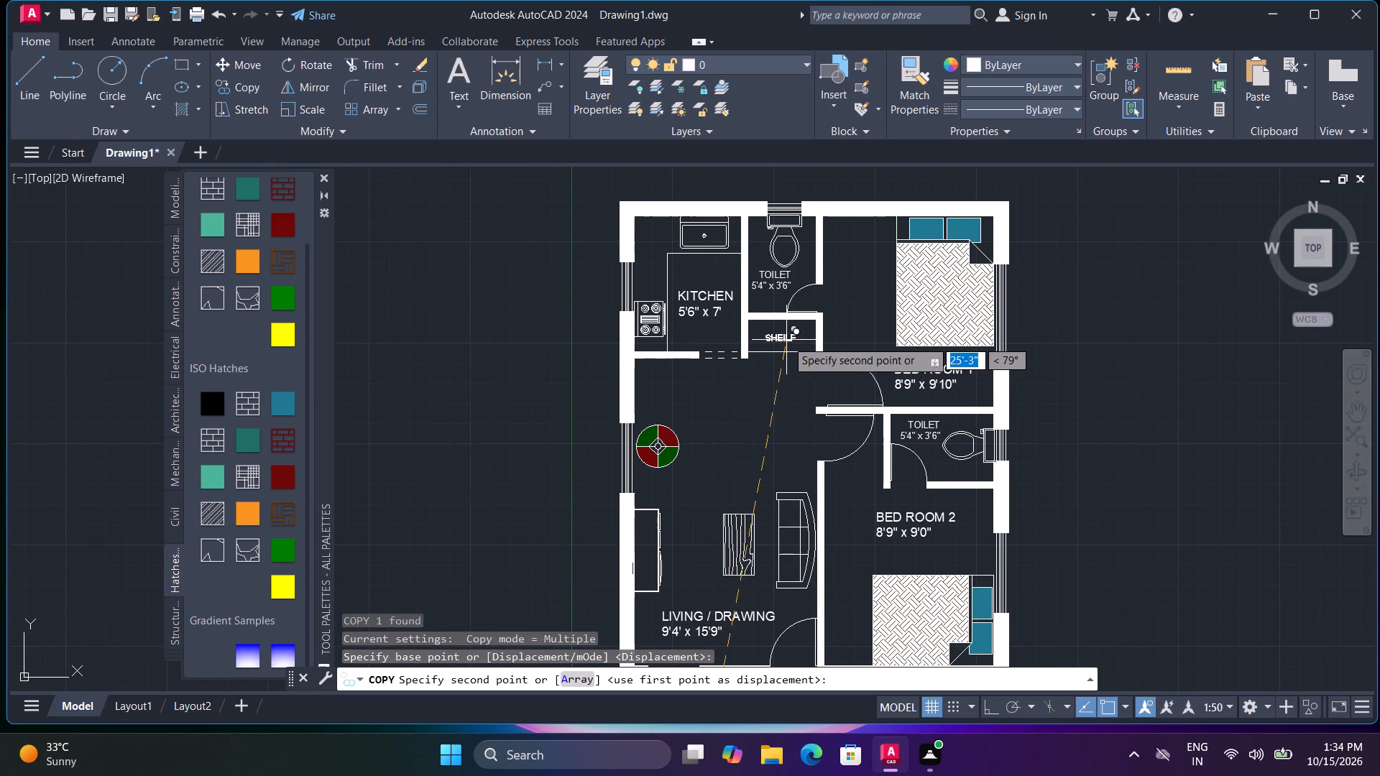
{"action": "left_click", "coordinate": [786, 338]}
{"action": "key", "text": "Escape"}
Correct the spelling of the SHEILF label below the front wall to SHELF.
{"action": "scroll", "coordinate": [793, 497], "scroll_direction": "up", "scroll_amount": 2}
{"action": "scroll", "coordinate": [758, 482], "scroll_direction": "down", "scroll_amount": 3}
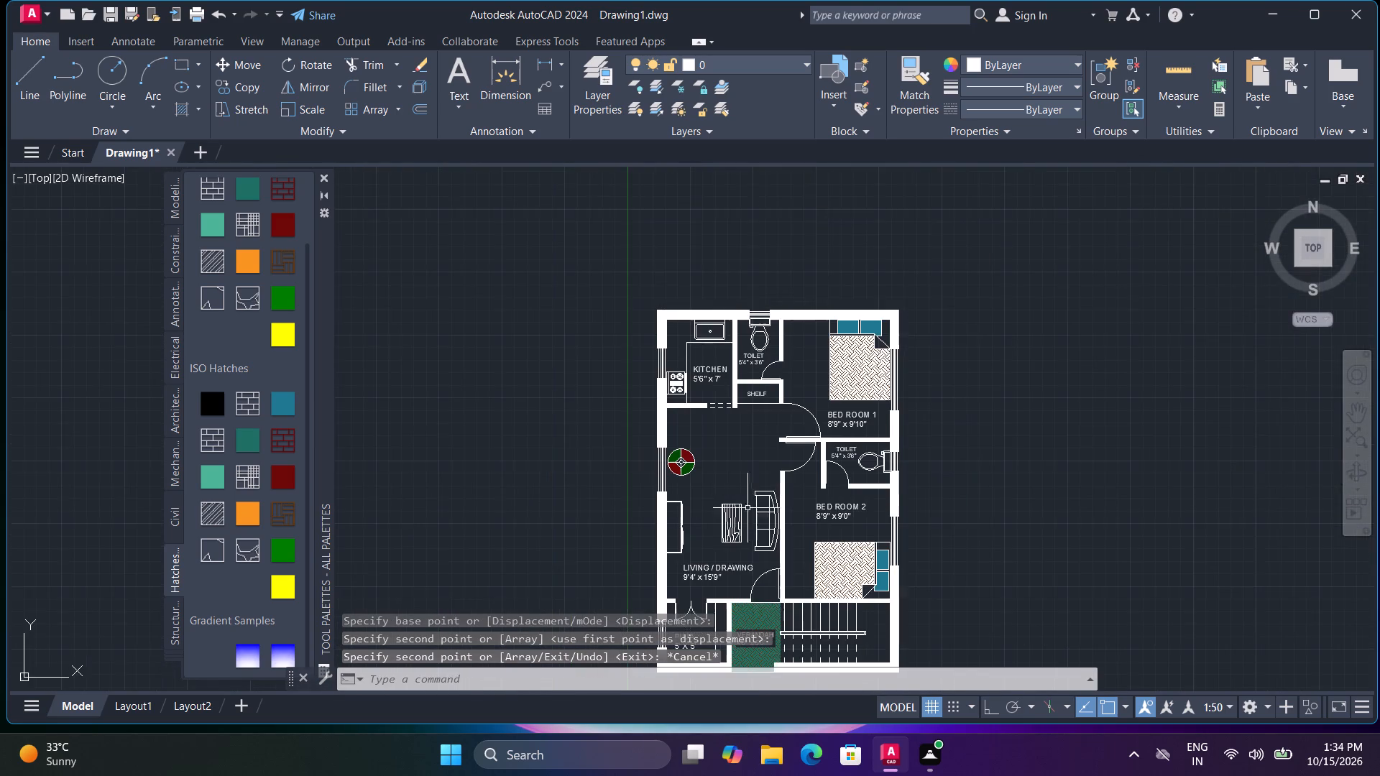
{"action": "middle_click_drag", "start_coordinate": [768, 570], "coordinate": [765, 348]}
{"action": "scroll", "coordinate": [672, 519], "scroll_direction": "up", "scroll_amount": 2}
{"action": "scroll", "coordinate": [743, 425], "scroll_direction": "up", "scroll_amount": 2}
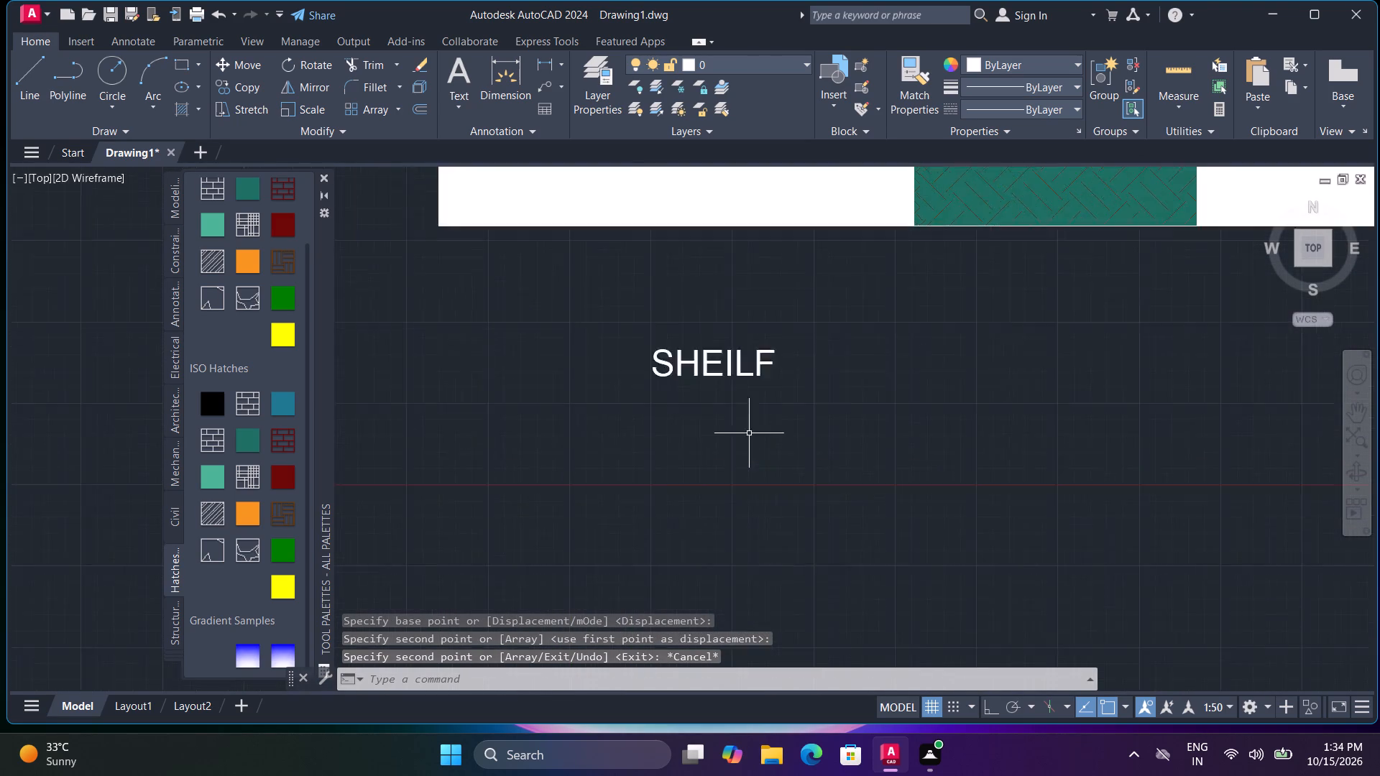
{"action": "scroll", "coordinate": [749, 433], "scroll_direction": "up", "scroll_amount": 1}
{"action": "left_click", "coordinate": [754, 337]}
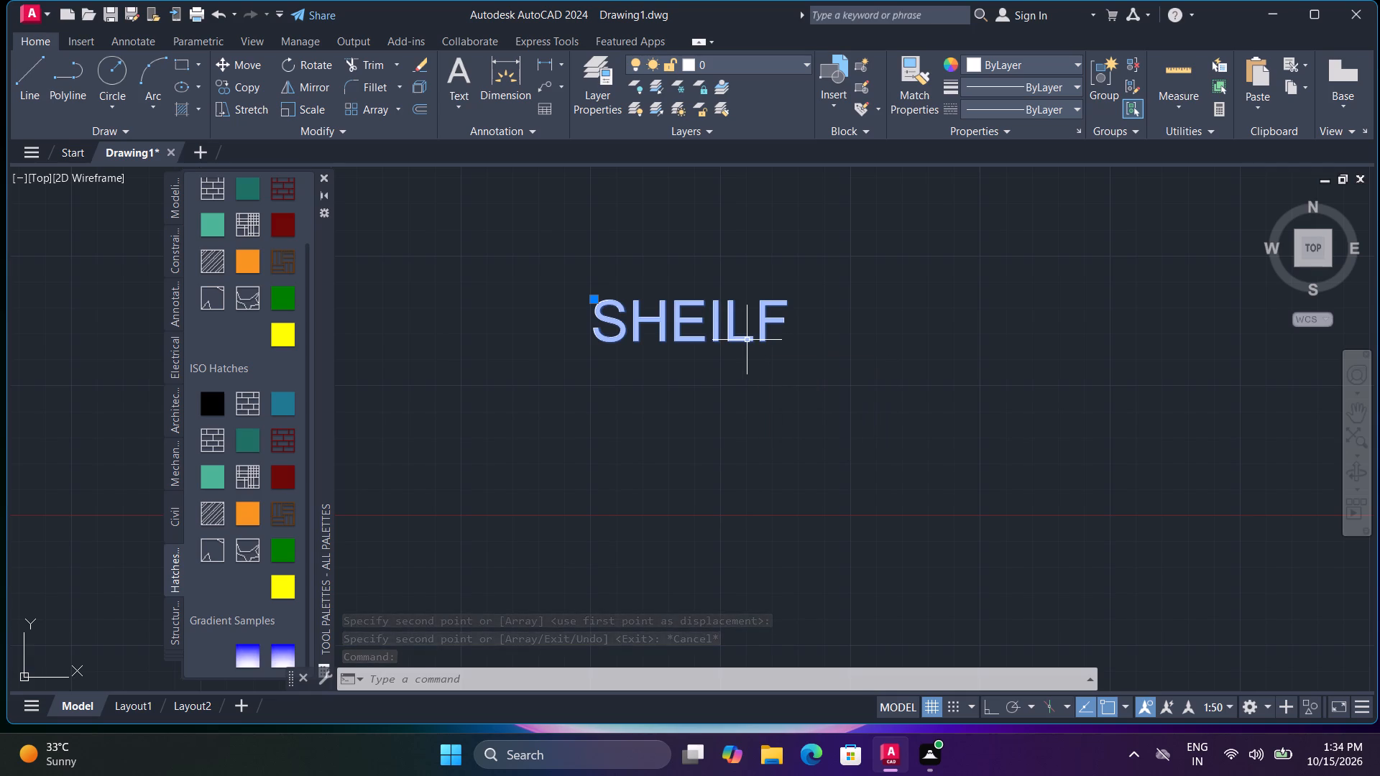
{"action": "double_click", "coordinate": [747, 341]}
{"action": "double_click", "coordinate": [733, 341]}
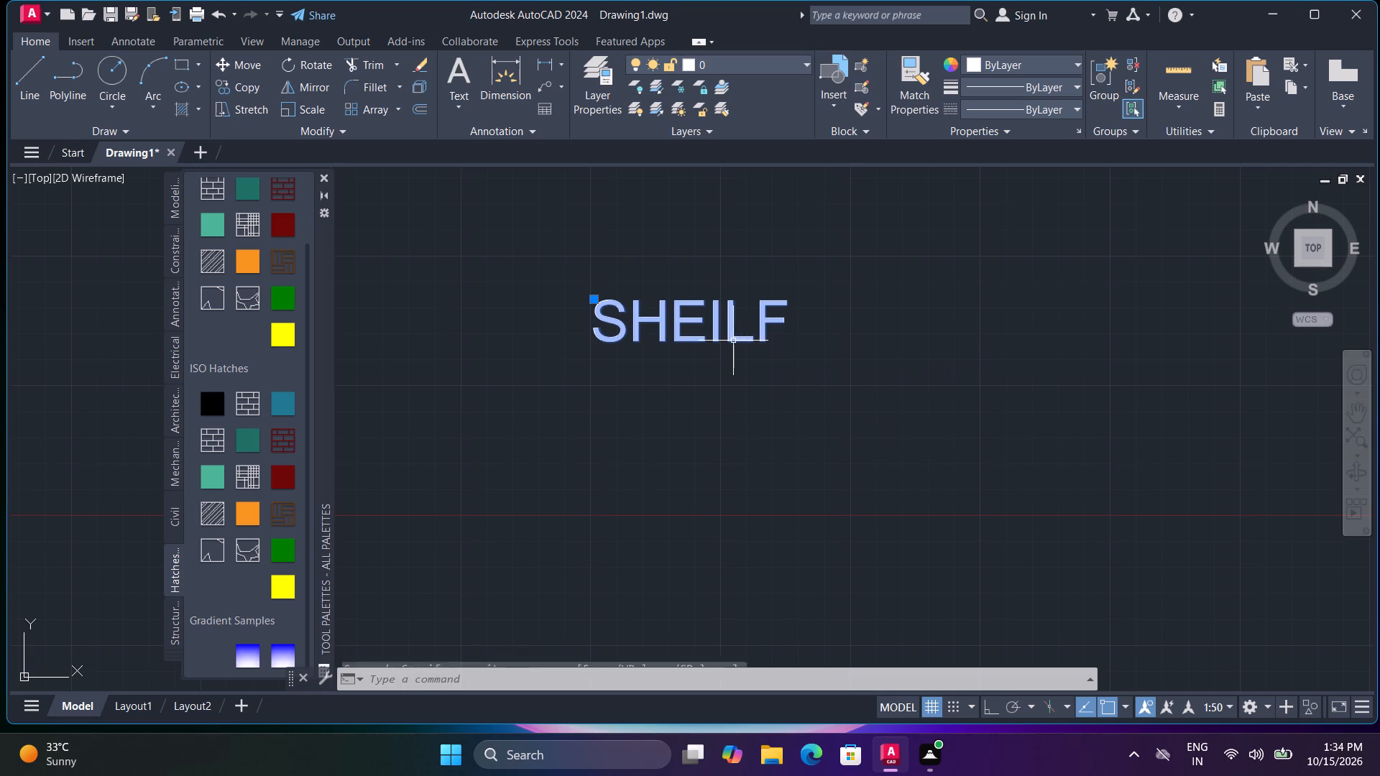
{"action": "double_click", "coordinate": [734, 330]}
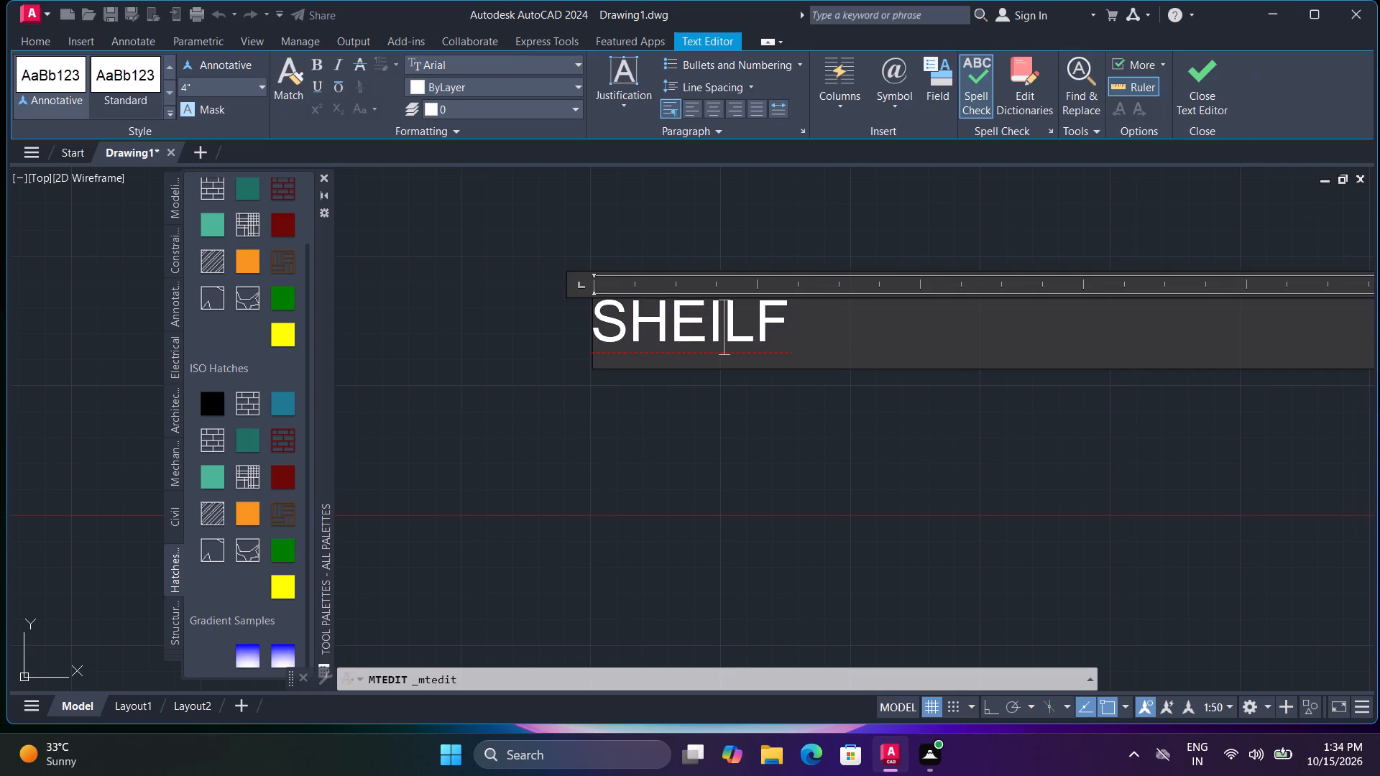
{"action": "key", "text": "BackSpace"}
{"action": "key", "text": "space"}
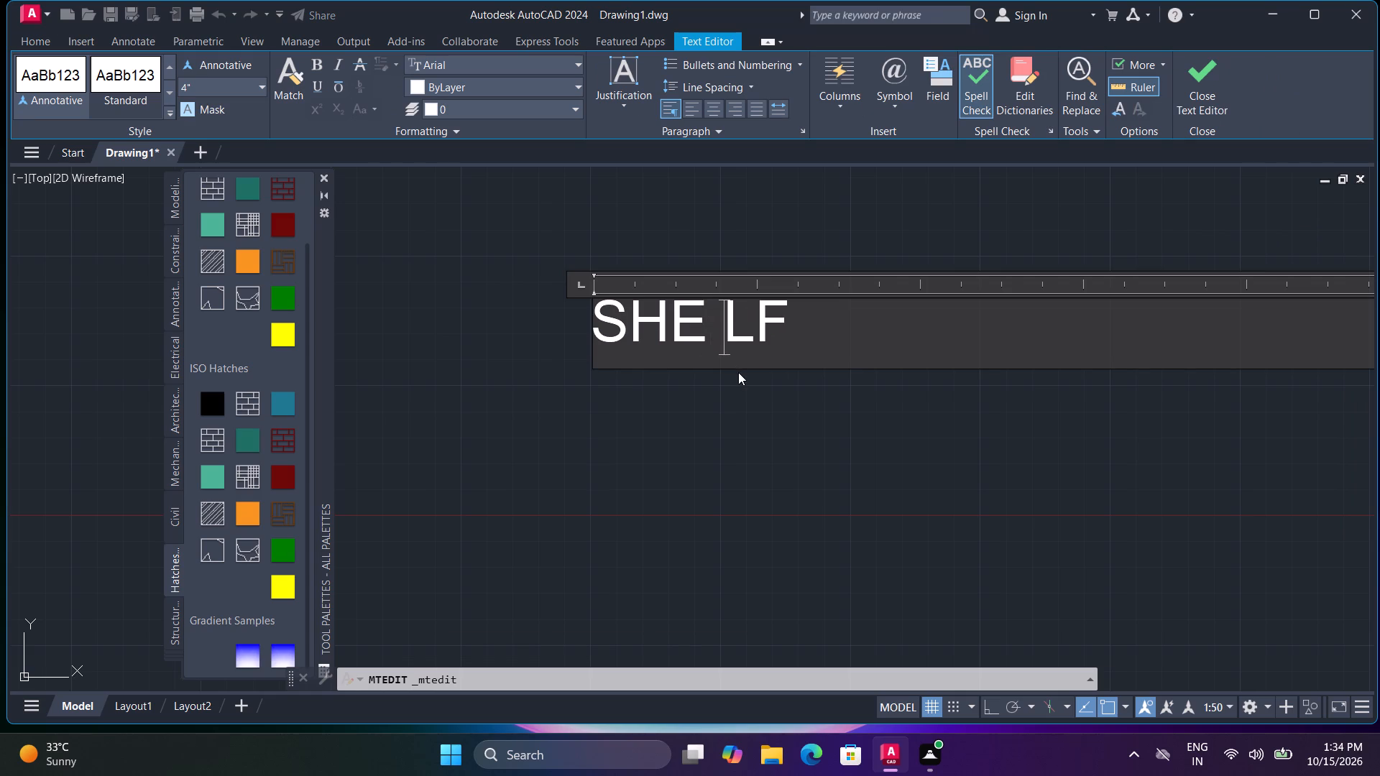
{"action": "key", "text": "BackSpace"}
{"action": "left_click", "coordinate": [742, 409]}
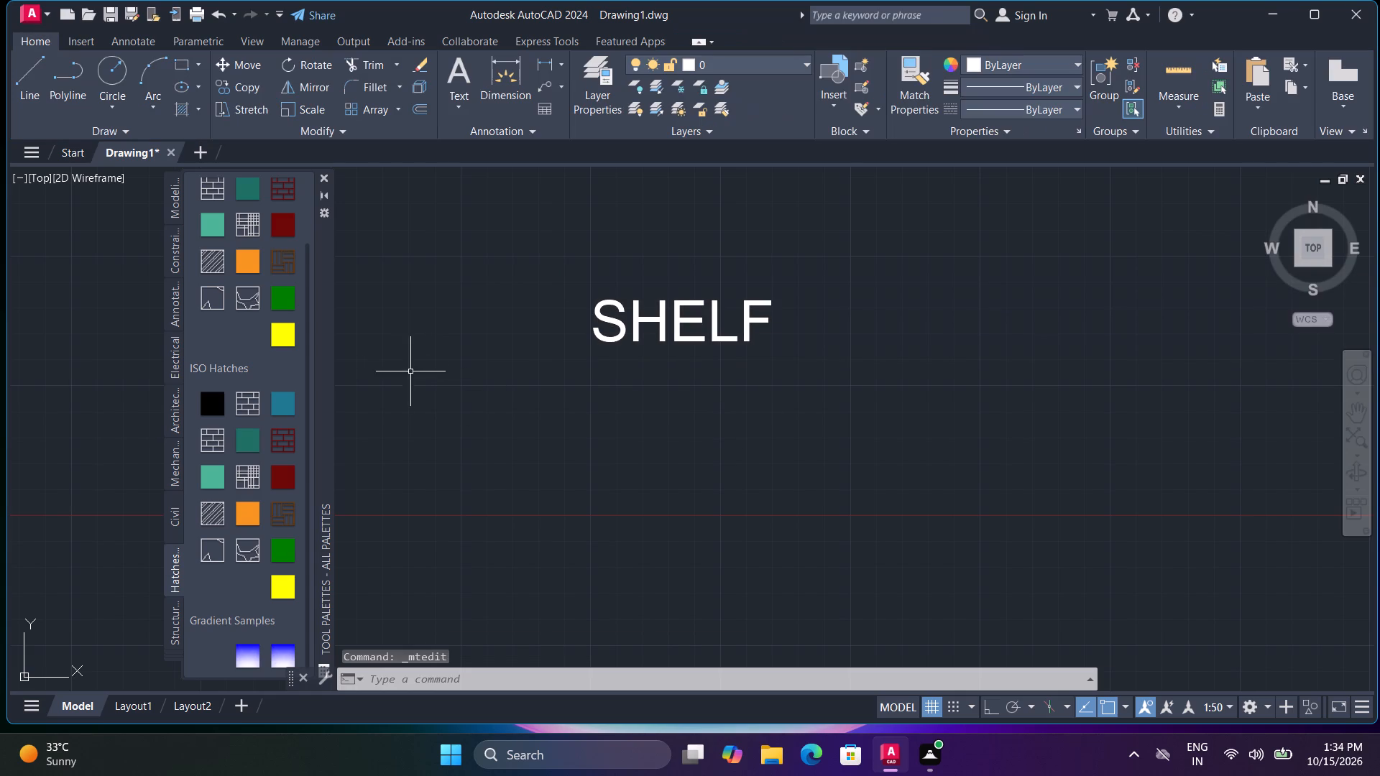
Close the tool palettes and rotate the SHELF label a quarter turn clockwise so it reads vertically downward.
{"action": "left_click", "coordinate": [322, 175]}
{"action": "left_click_drag", "start_coordinate": [520, 254], "coordinate": [543, 267]}
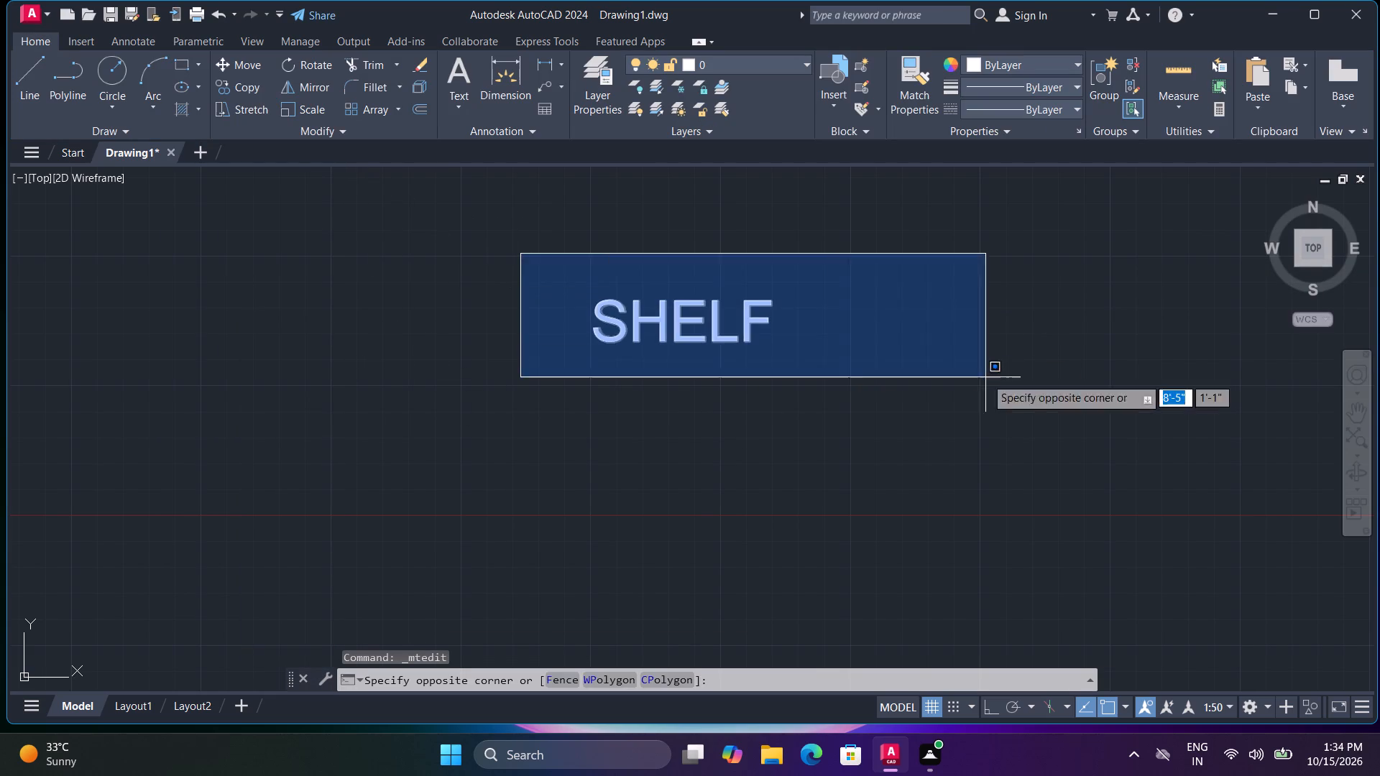
{"action": "left_click", "coordinate": [985, 377]}
{"action": "key", "text": "r"}
{"action": "key", "text": "o"}
{"action": "key", "text": "space"}
{"action": "left_click", "coordinate": [756, 331]}
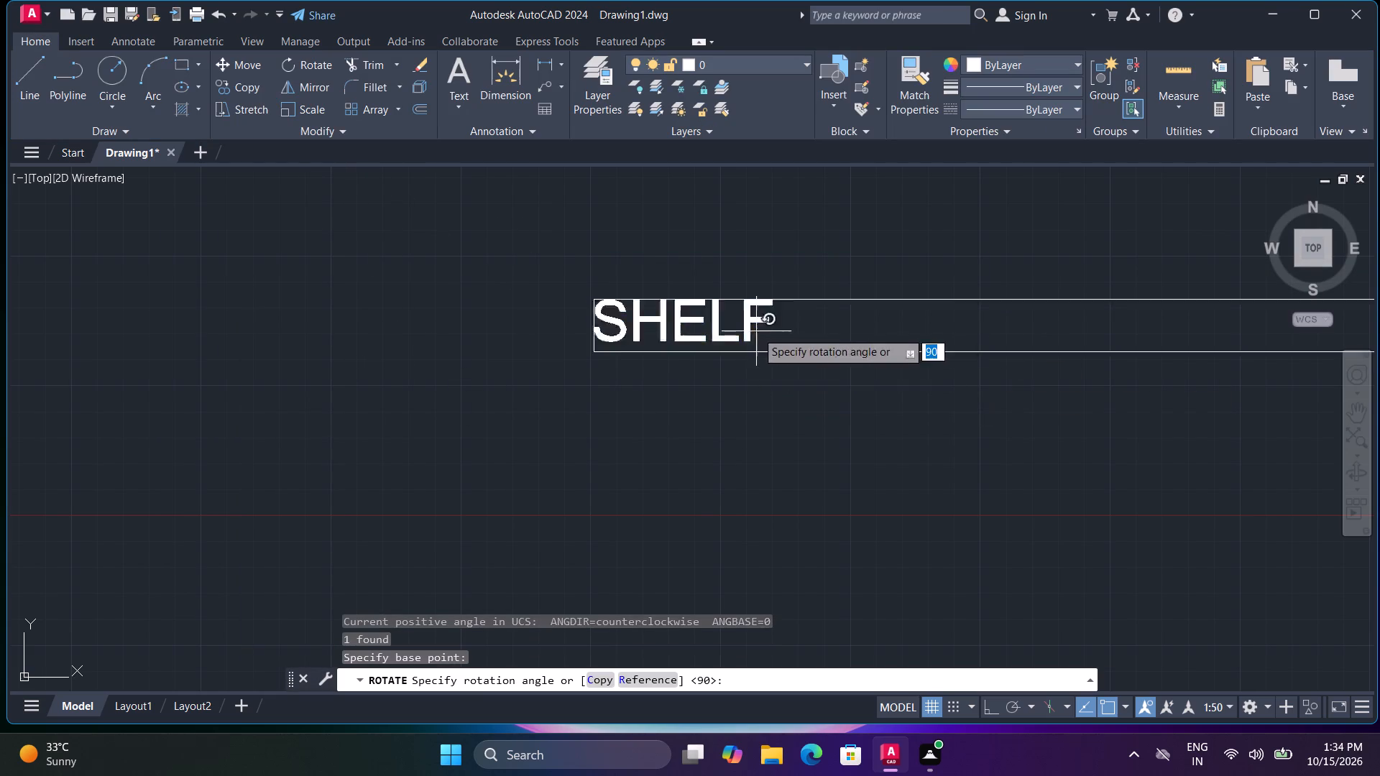
{"action": "key", "text": "F8"}
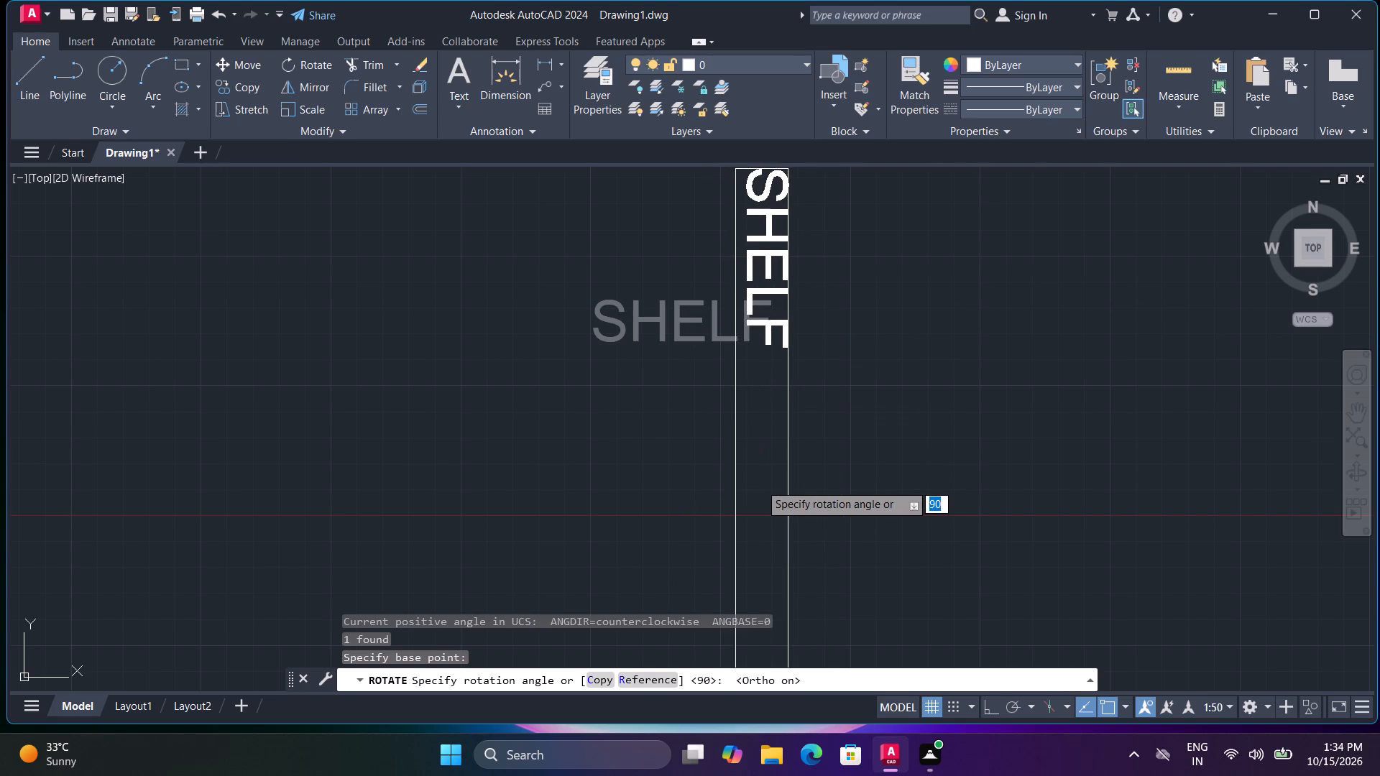
{"action": "left_click", "coordinate": [760, 484]}
Move the vertical SHELF label into the narrow strip along the puja room's wall beside the verandah.
{"action": "scroll", "coordinate": [802, 468], "scroll_direction": "down", "scroll_amount": 2}
{"action": "middle_click_drag", "start_coordinate": [864, 411], "coordinate": [851, 586]}
{"action": "left_click", "coordinate": [783, 564]}
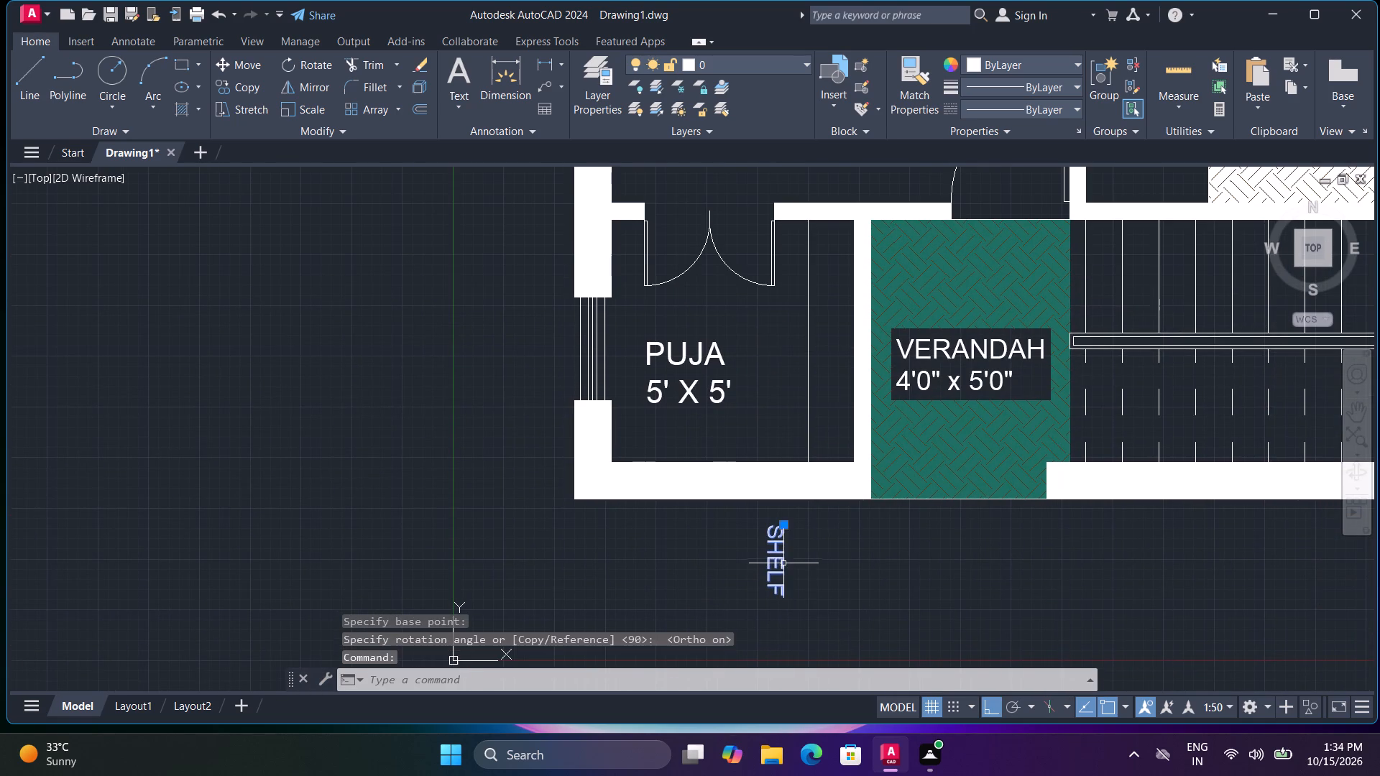
{"action": "key", "text": "m"}
{"action": "key", "text": "space"}
{"action": "left_click", "coordinate": [778, 537]}
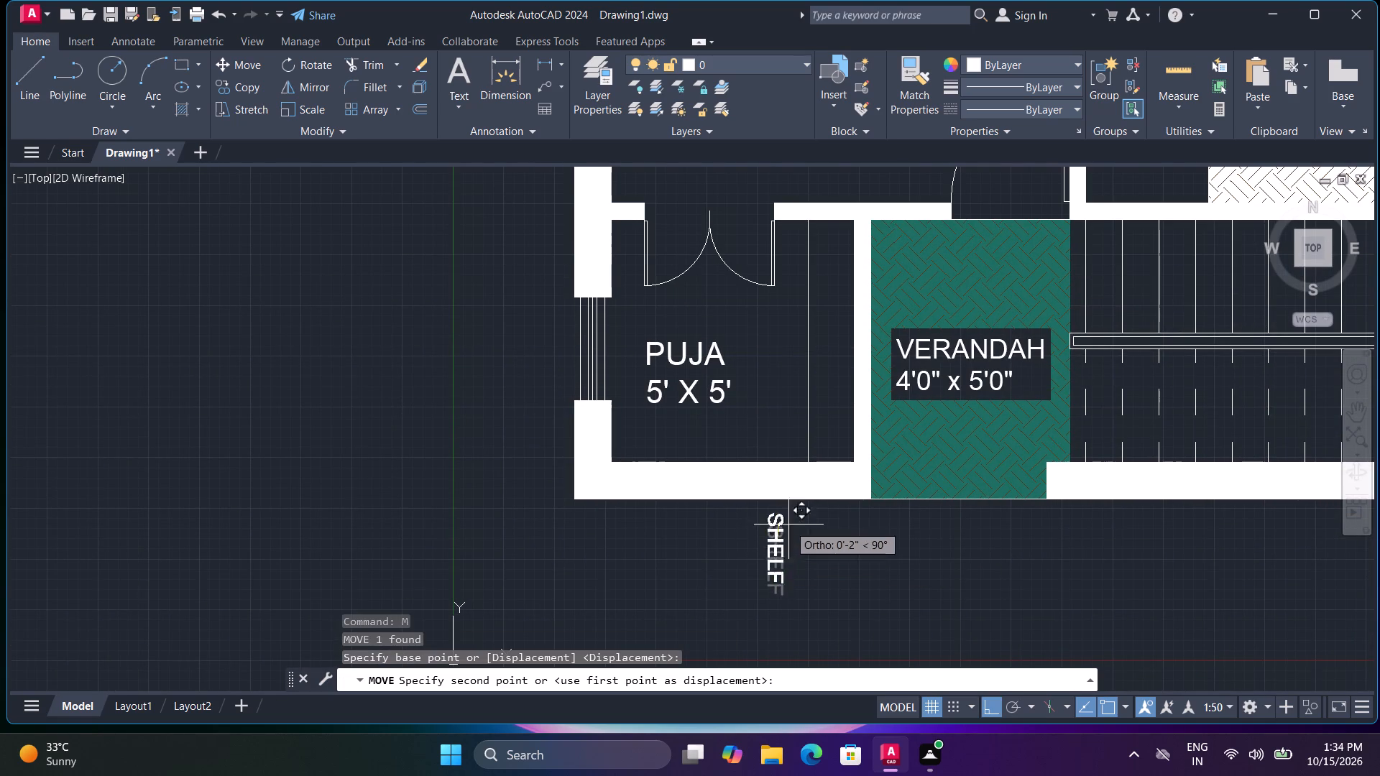
{"action": "key", "text": "F8"}
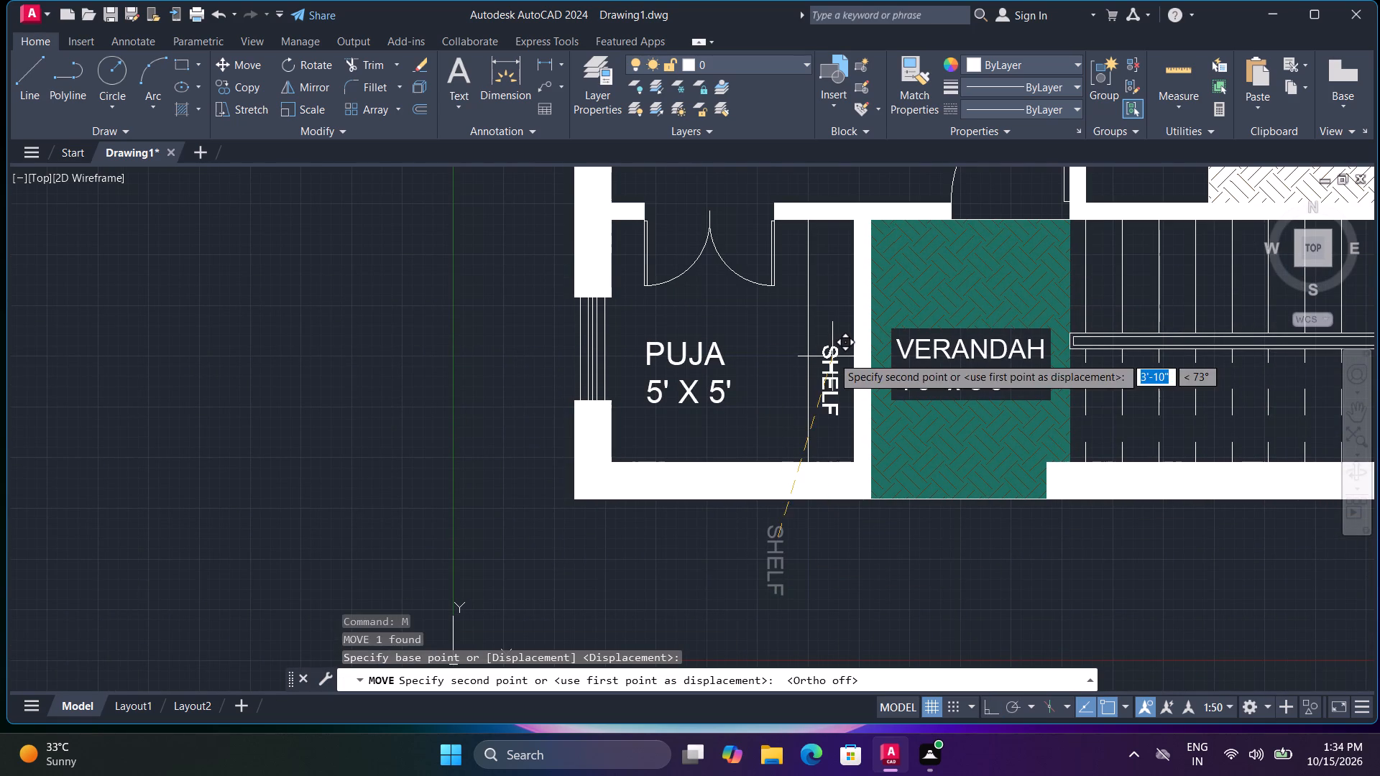
{"action": "left_click", "coordinate": [832, 322]}
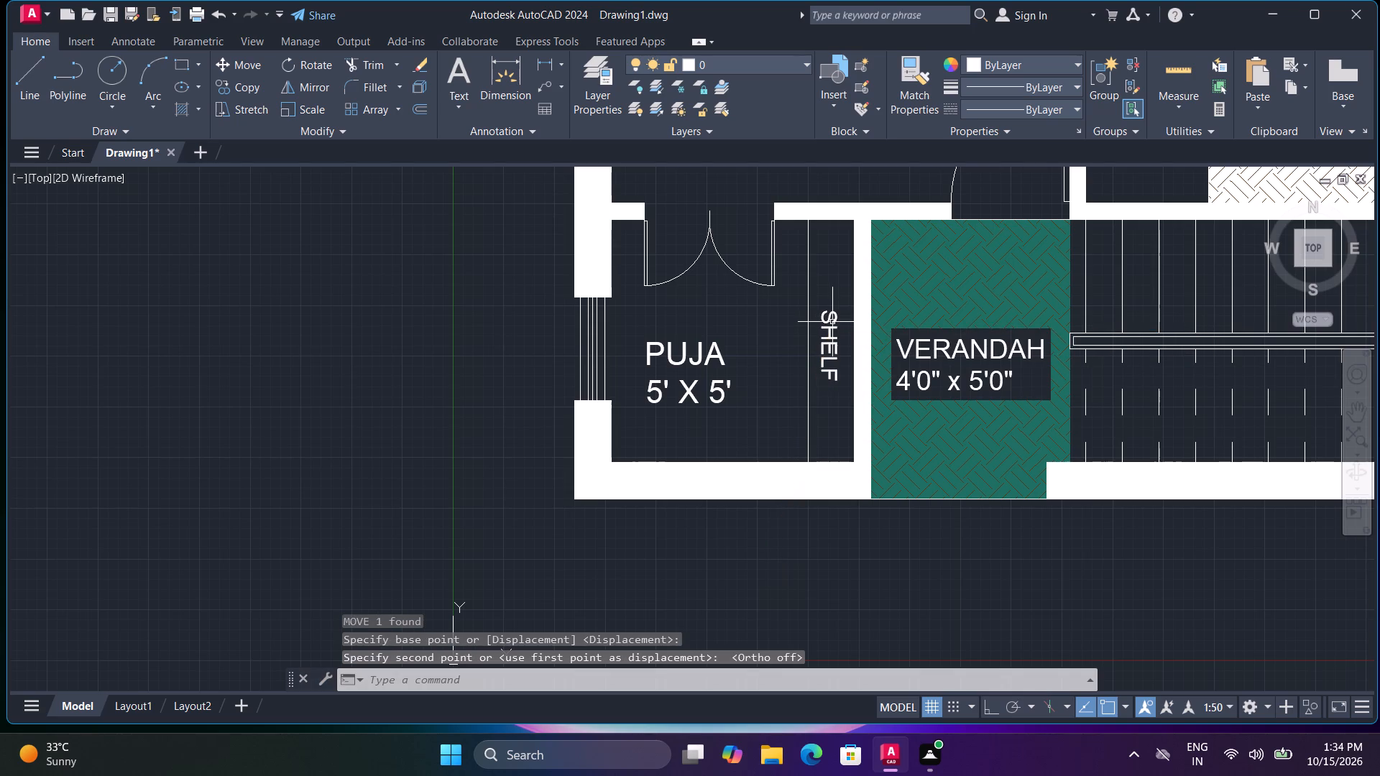
Change the text of the SHEILF label in the niche below the toilet beside the kitchen to SHOWCASE.
{"action": "scroll", "coordinate": [900, 416], "scroll_direction": "down", "scroll_amount": 1}
{"action": "middle_click_drag", "start_coordinate": [956, 269], "coordinate": [901, 707]}
{"action": "middle_click_drag", "start_coordinate": [929, 422], "coordinate": [880, 633]}
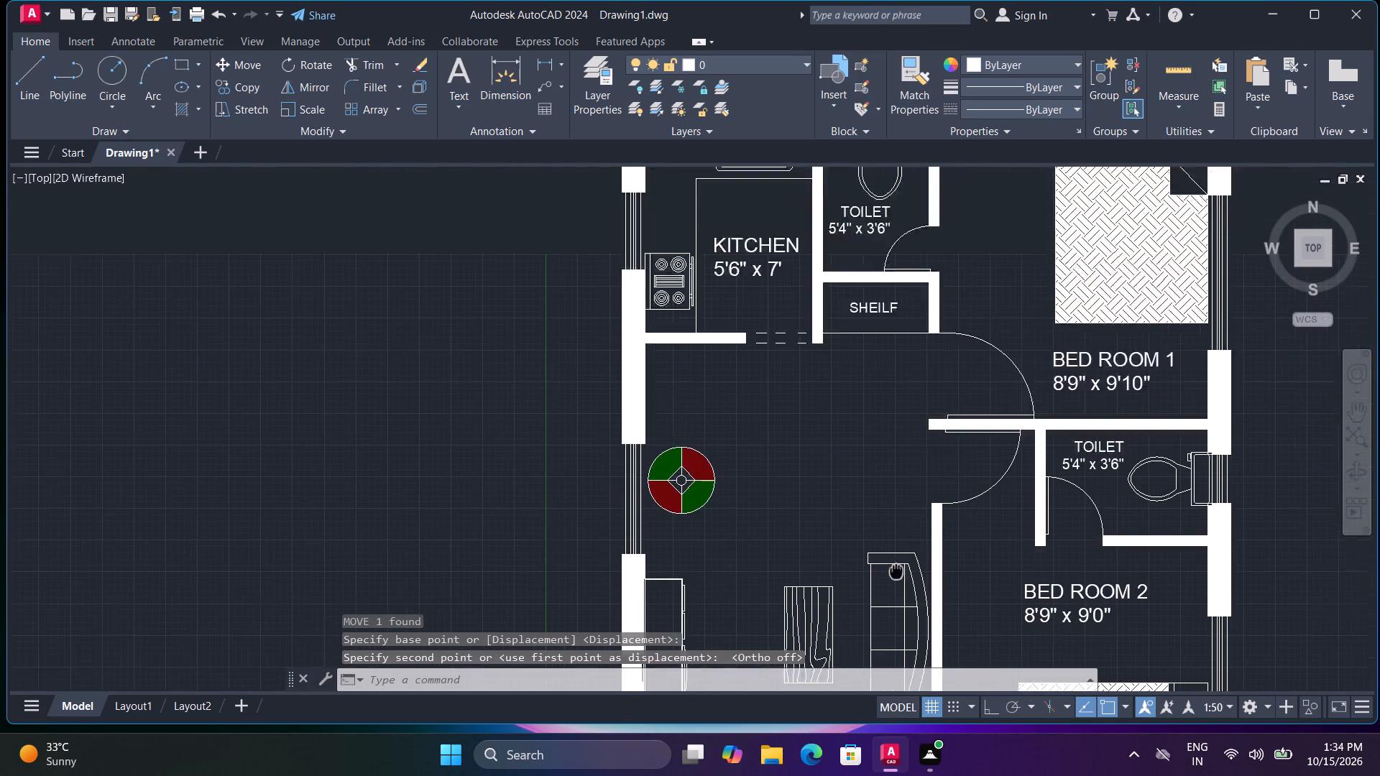
{"action": "middle_click_drag", "start_coordinate": [880, 633], "coordinate": [867, 682]}
{"action": "scroll", "coordinate": [834, 451], "scroll_direction": "up", "scroll_amount": 1}
{"action": "double_click", "coordinate": [839, 475]}
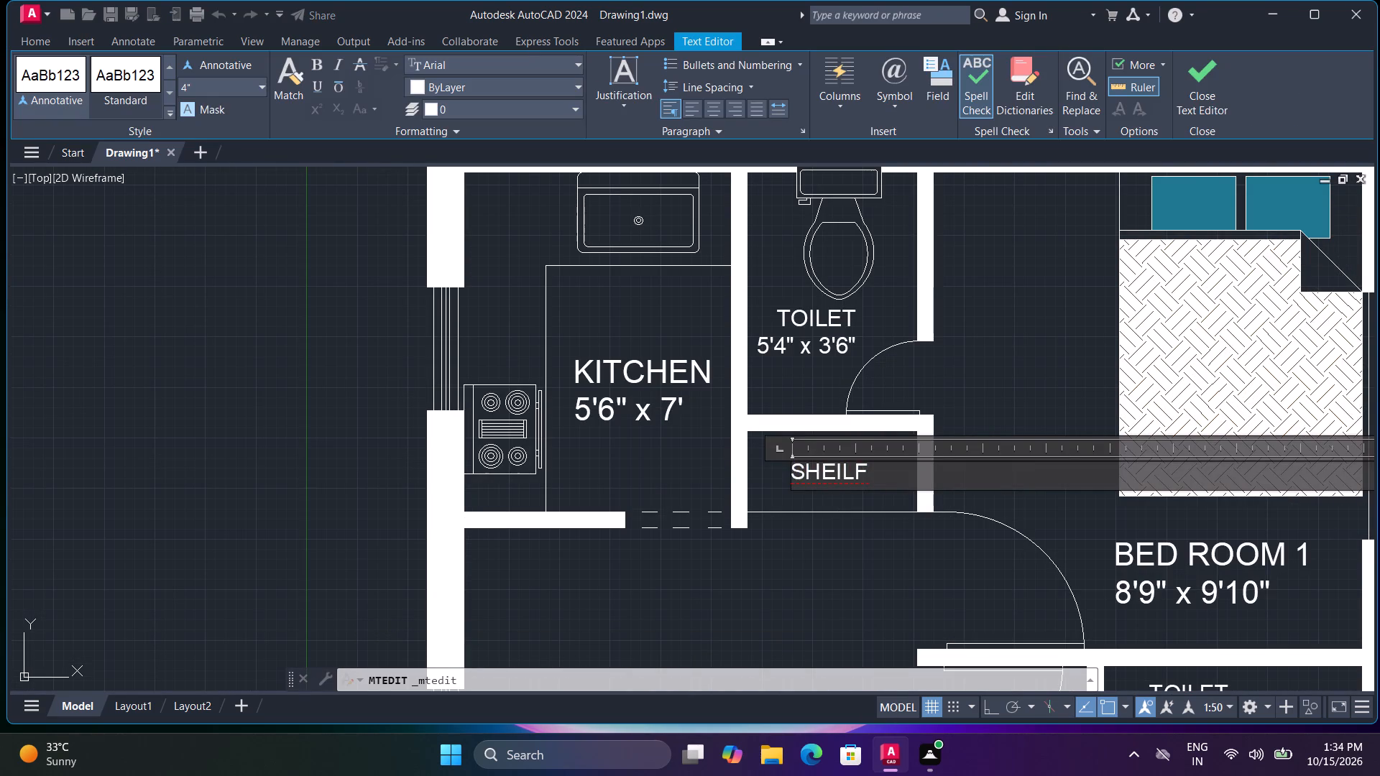
{"action": "key", "text": "ctrl+a"}
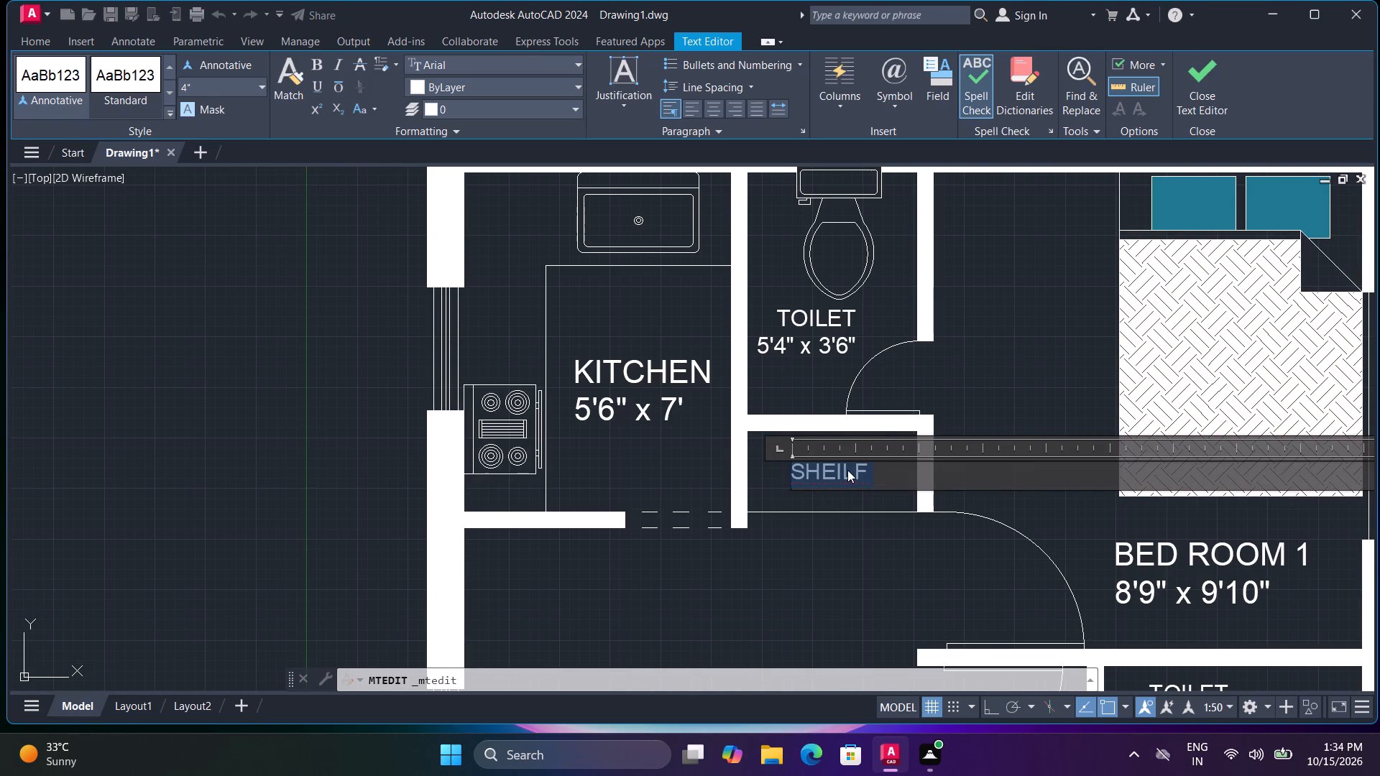
{"action": "type", "text": "SHO"}
{"action": "type", "text": "WCASW"}
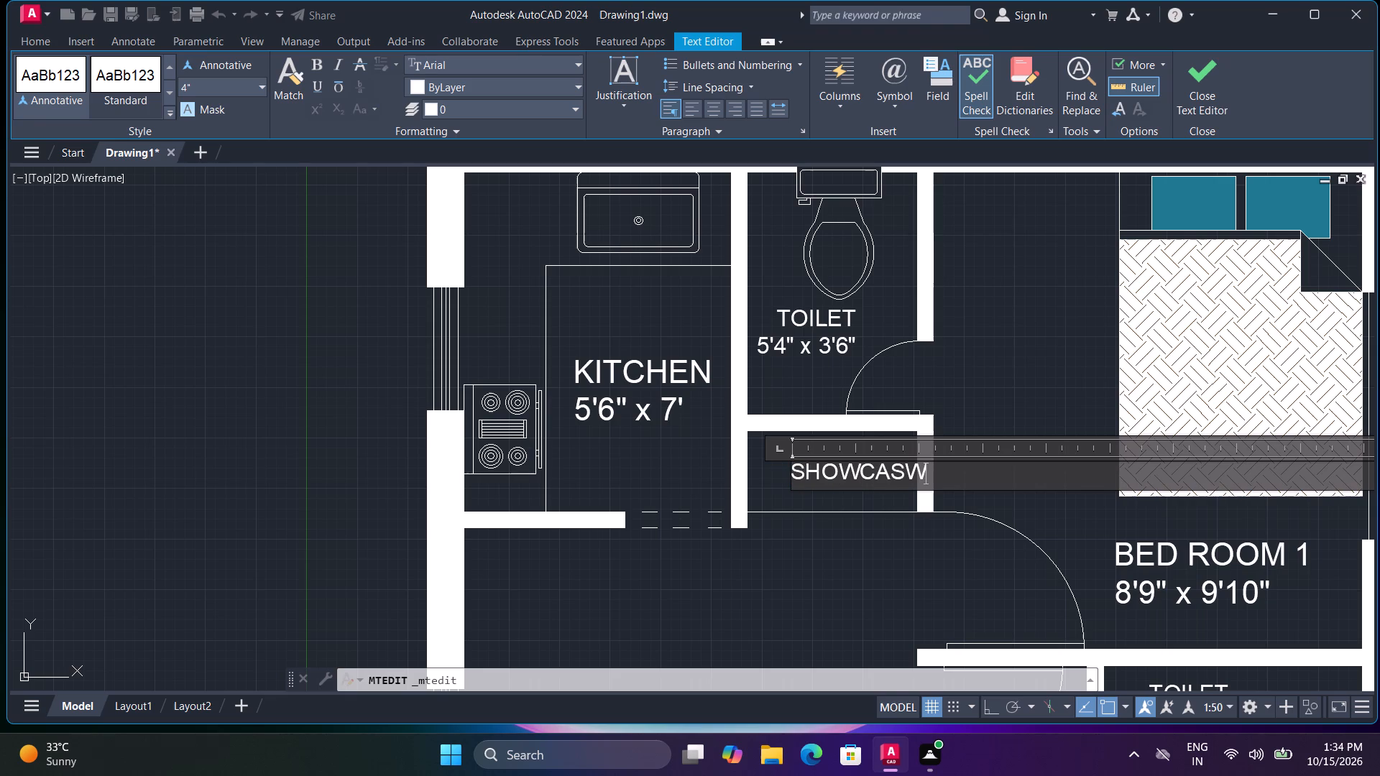
{"action": "key", "text": "BackSpace"}
{"action": "key", "text": "e"}
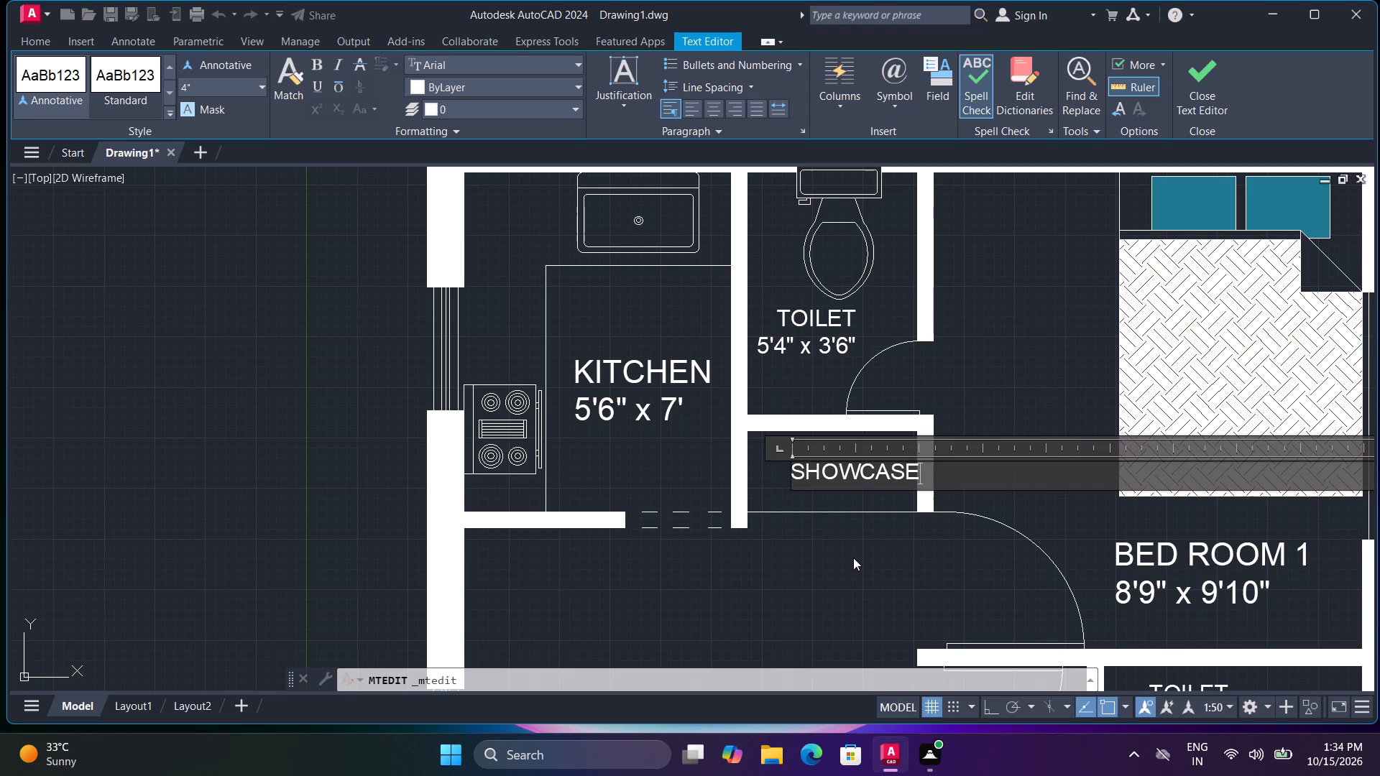
{"action": "left_click", "coordinate": [853, 558]}
Move the SHOWCASE label slightly toward the kitchen so it sits centred inside its niche.
{"action": "left_click", "coordinate": [847, 479]}
{"action": "type", "text": "M"}
{"action": "key", "text": "space"}
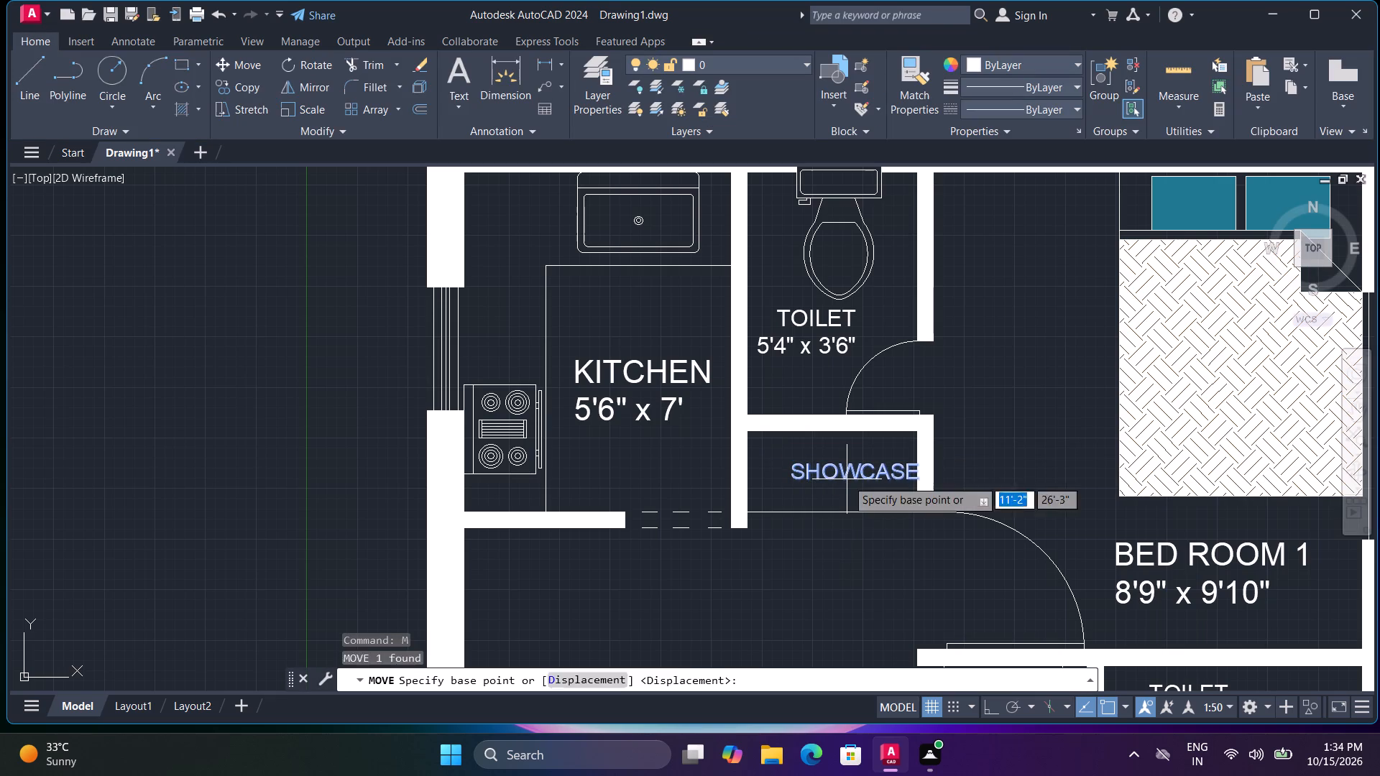
{"action": "left_click", "coordinate": [847, 479]}
{"action": "left_click", "coordinate": [824, 477]}
{"action": "scroll", "coordinate": [822, 532], "scroll_direction": "down", "scroll_amount": 3}
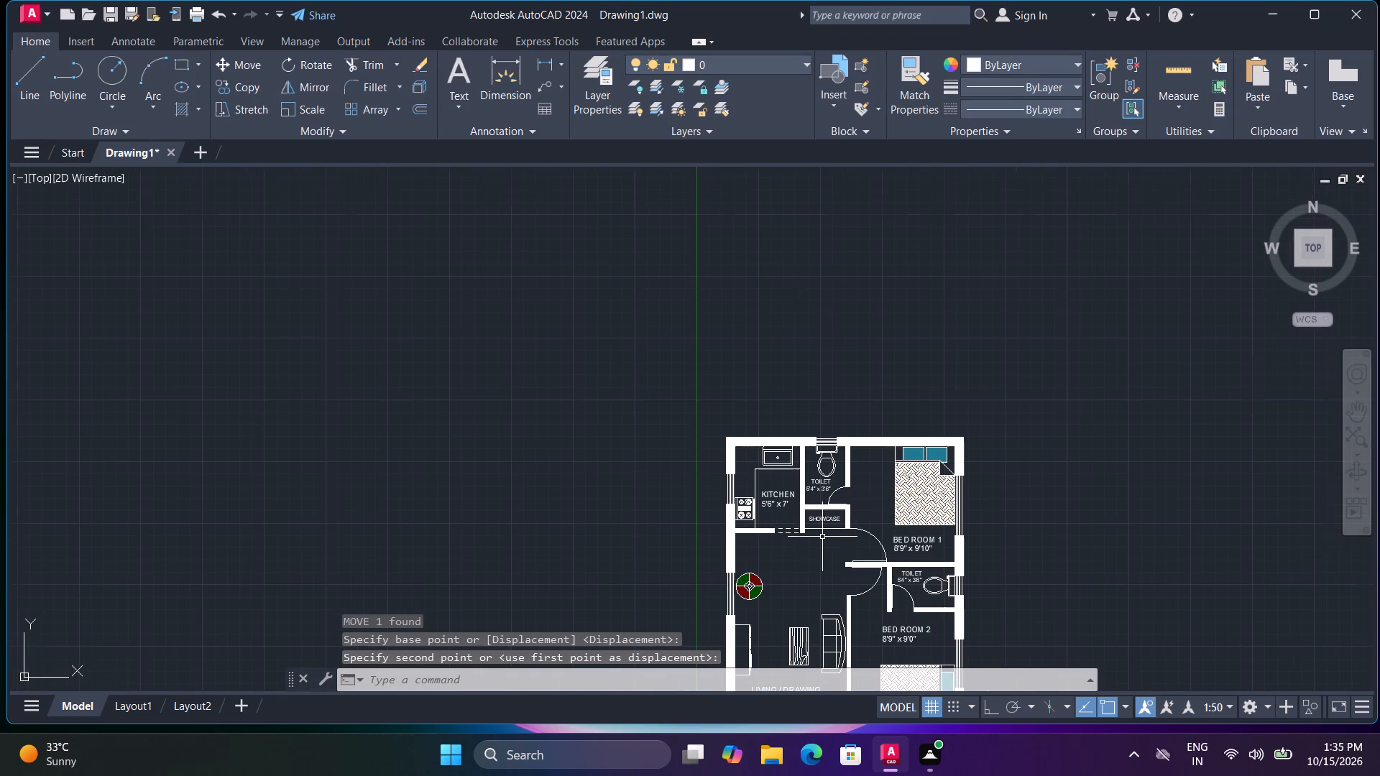
{"action": "key", "text": "Escape"}
Examine the whole floor plan, checking the room labels and the open space in the living area.
{"action": "scroll", "coordinate": [880, 581], "scroll_direction": "down", "scroll_amount": 1}
{"action": "scroll", "coordinate": [880, 581], "scroll_direction": "up", "scroll_amount": 3}
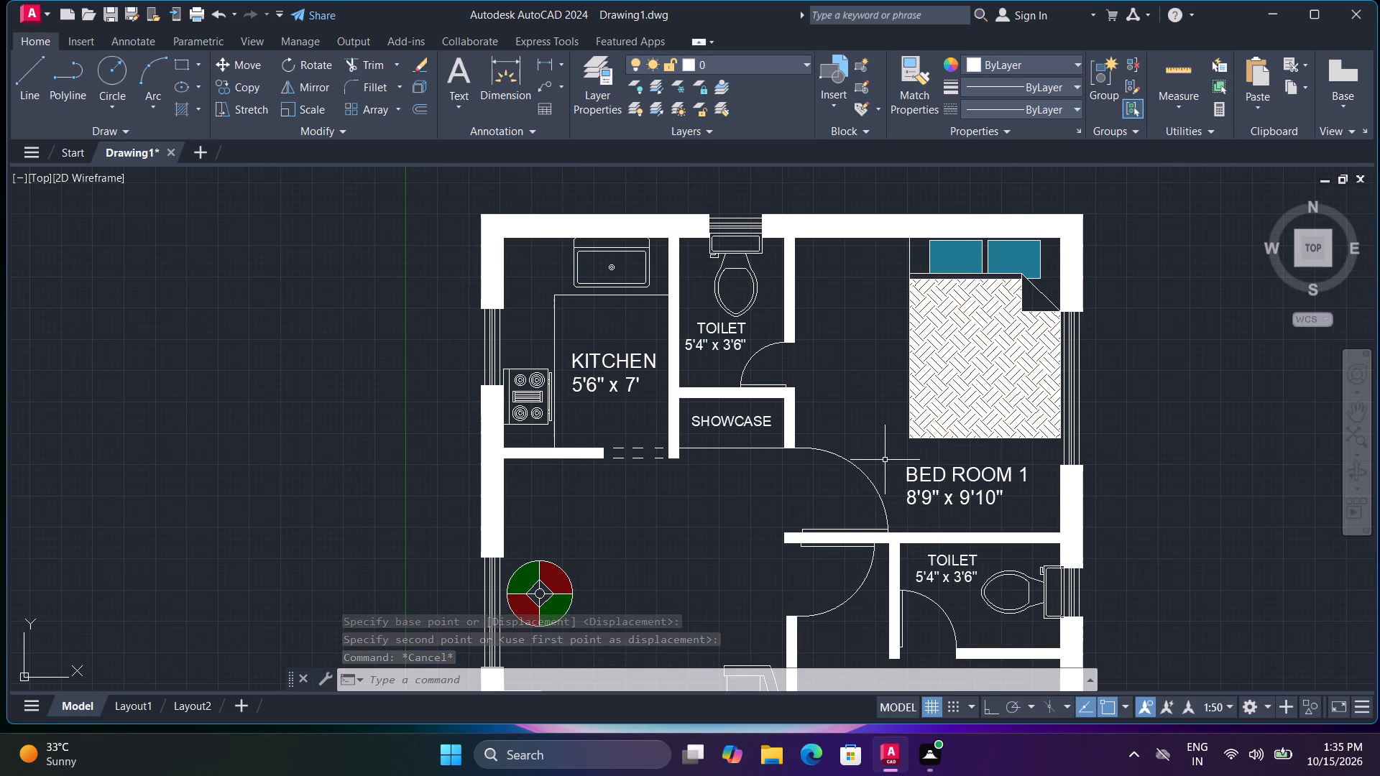
{"action": "scroll", "coordinate": [885, 460], "scroll_direction": "down", "scroll_amount": 1}
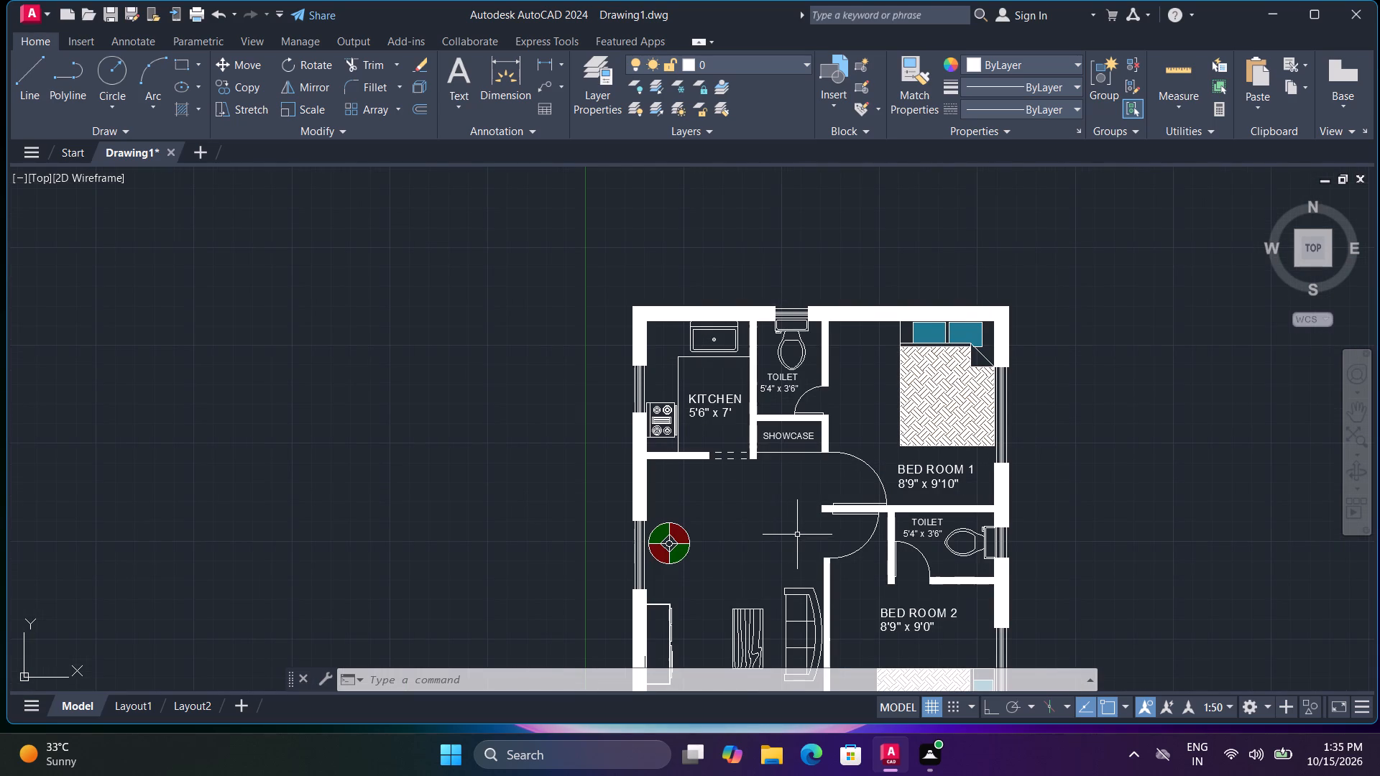
{"action": "middle_click_drag", "start_coordinate": [797, 526], "coordinate": [809, 497]}
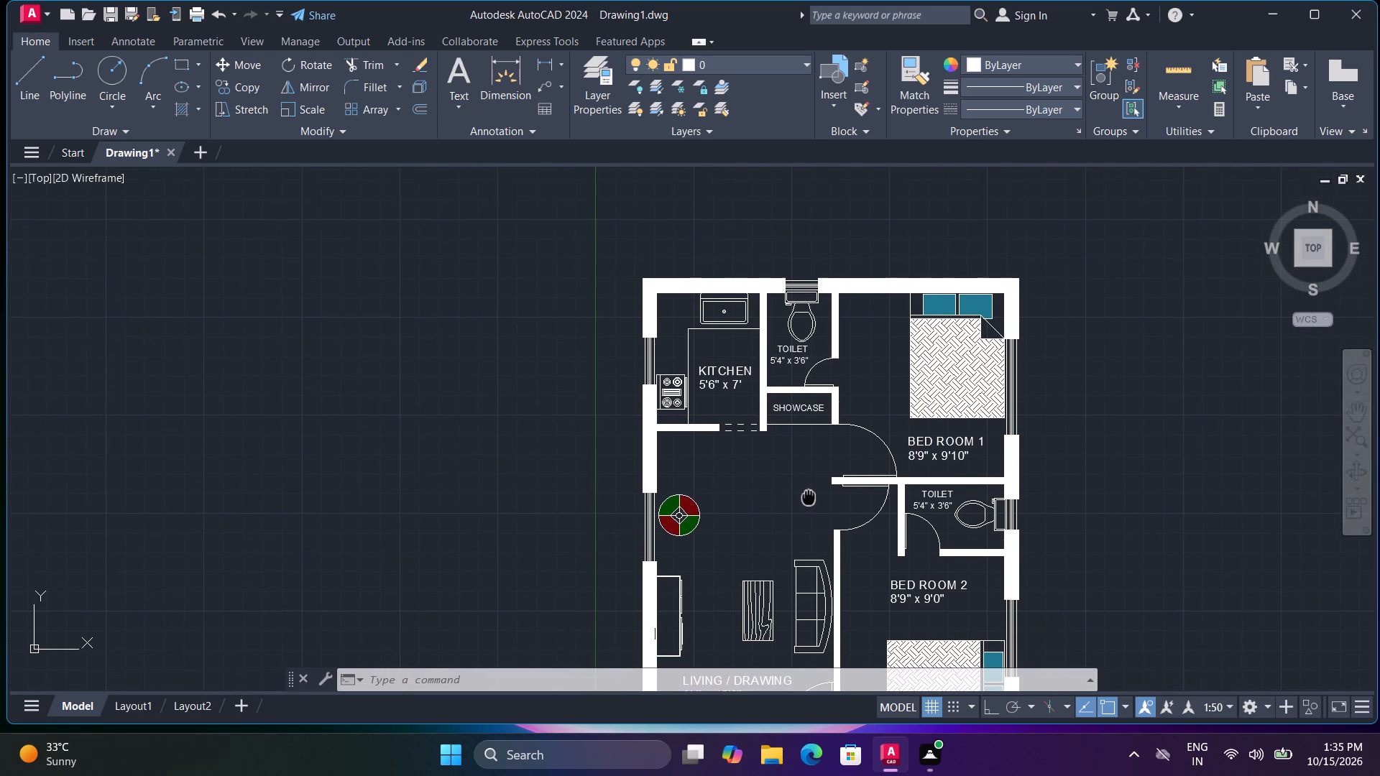
{"action": "middle_click_drag", "start_coordinate": [809, 497], "coordinate": [815, 483]}
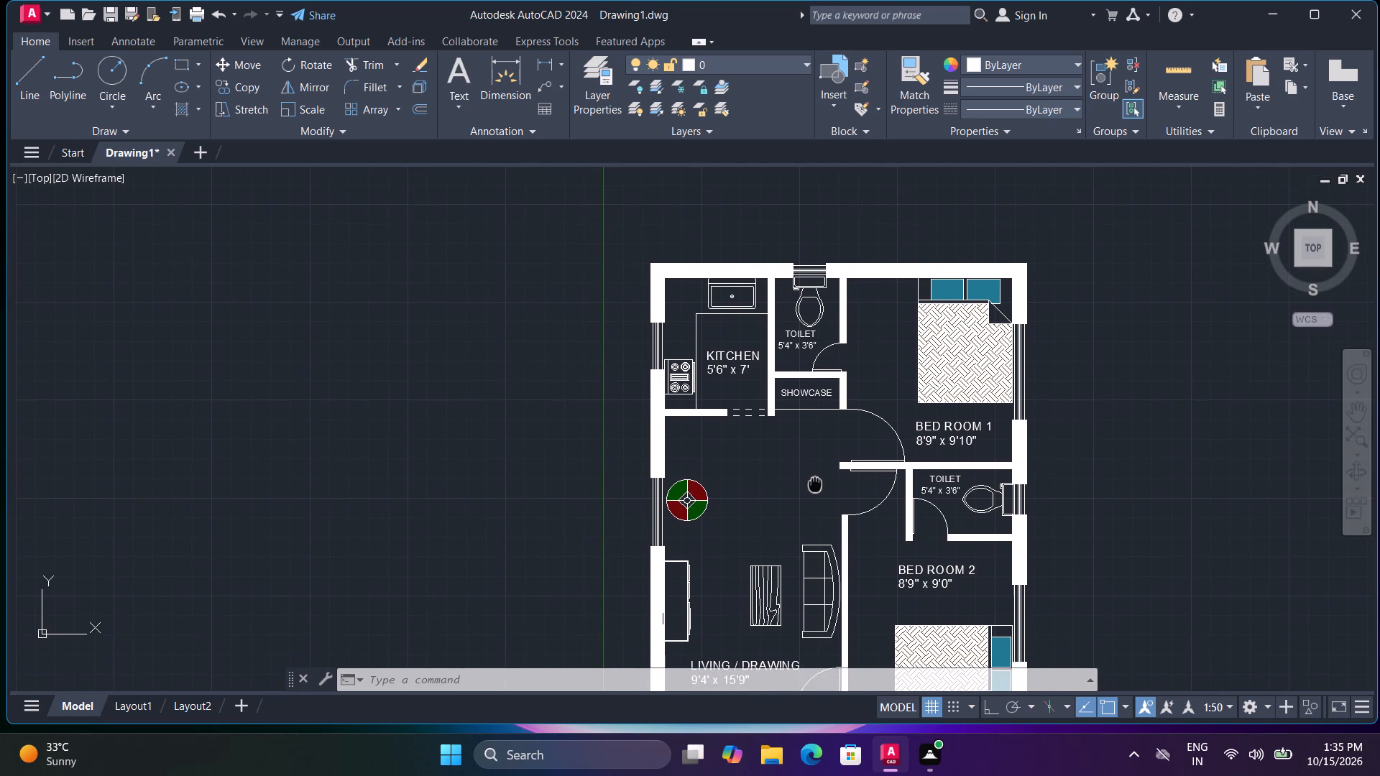
{"action": "middle_click_drag", "start_coordinate": [815, 483], "coordinate": [816, 483]}
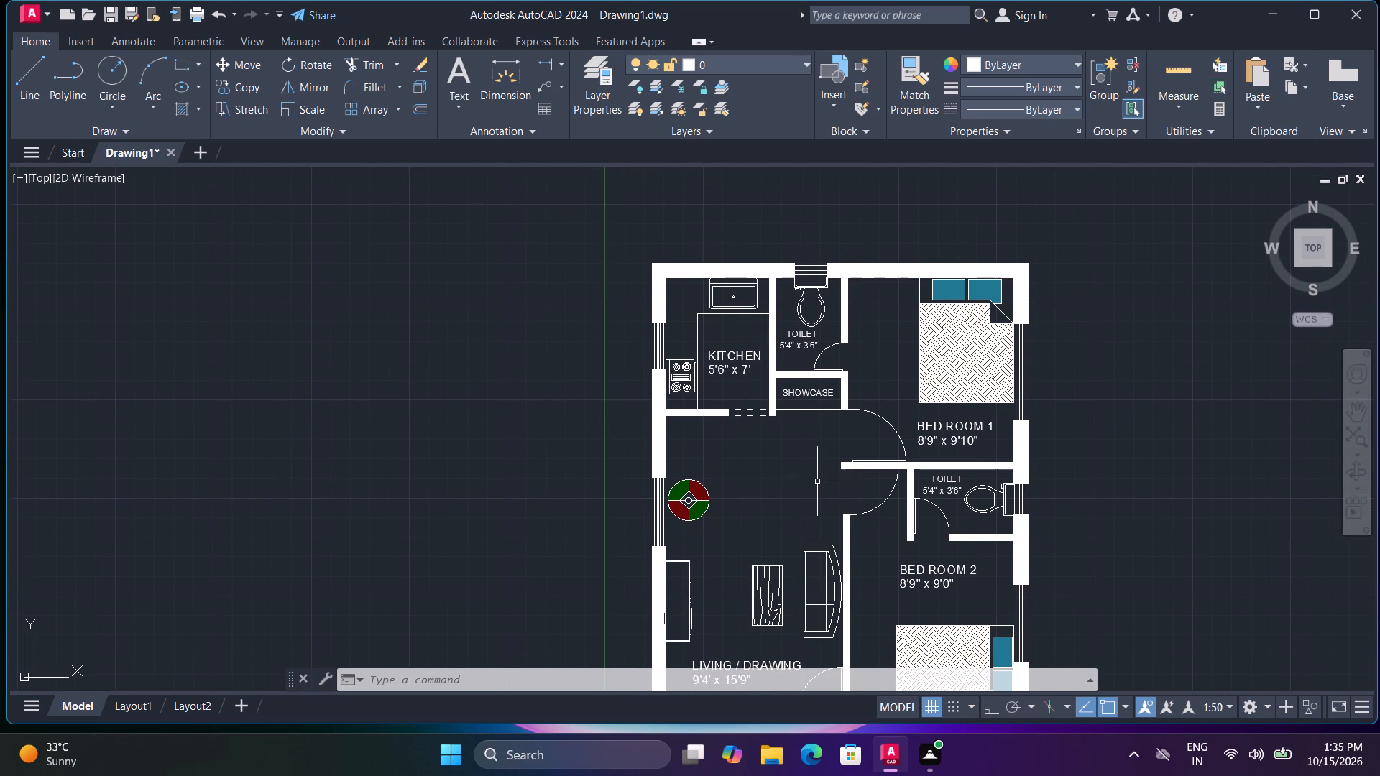
{"action": "scroll", "coordinate": [809, 494], "scroll_direction": "down", "scroll_amount": 1}
{"action": "middle_click_drag", "start_coordinate": [809, 491], "coordinate": [822, 436]}
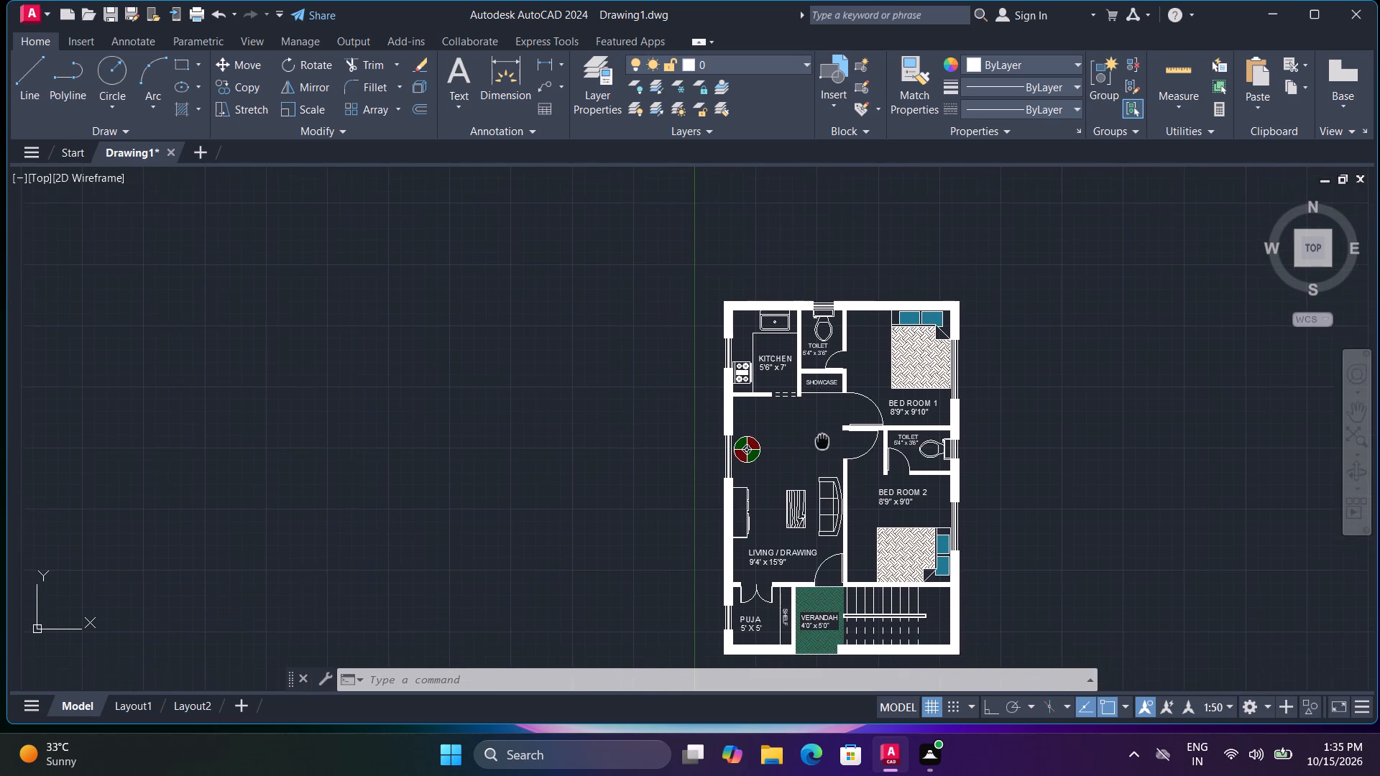
{"action": "middle_click_drag", "start_coordinate": [822, 436], "coordinate": [822, 429]}
{"action": "middle_click", "coordinate": [822, 425]}
{"action": "scroll", "coordinate": [765, 438], "scroll_direction": "up", "scroll_amount": 2}
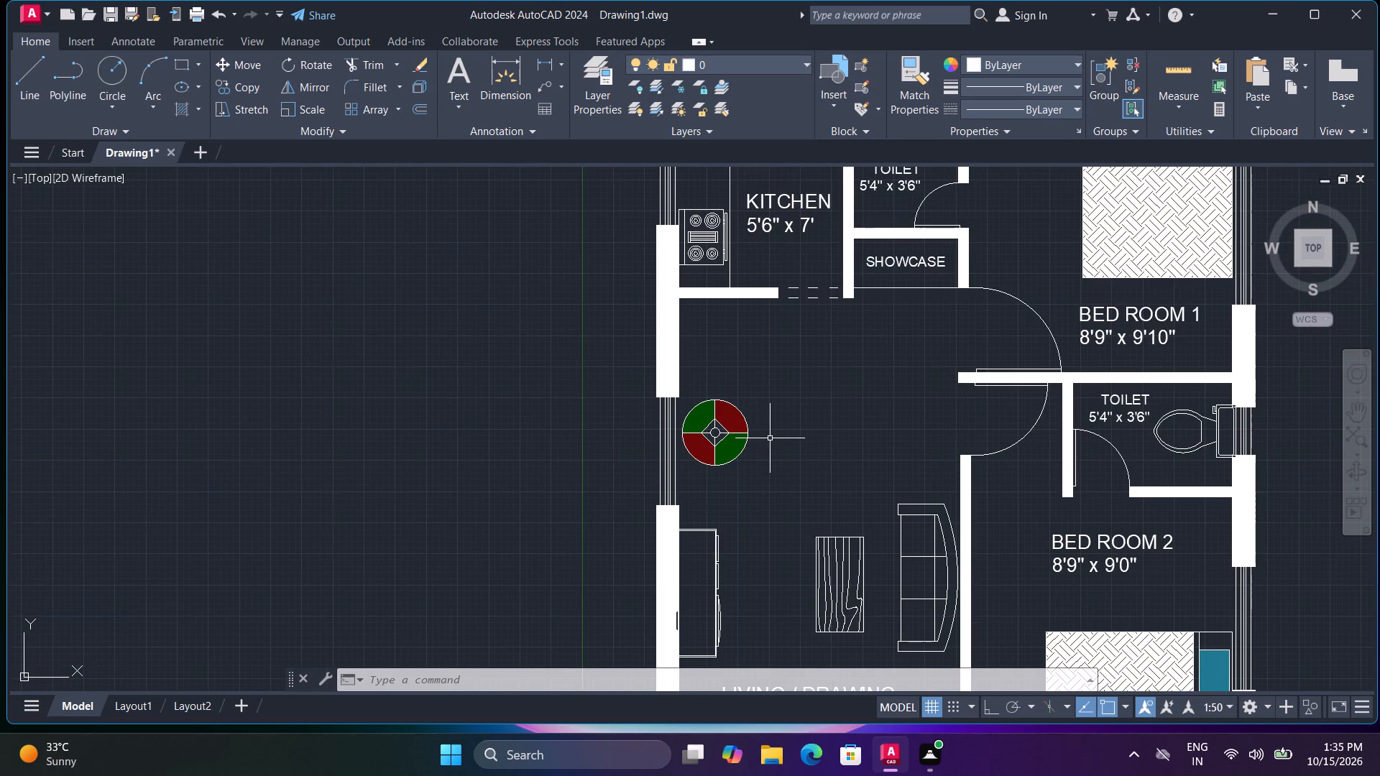
Open the blocks of the Home - Space Planner drawing in DesignCenter.
{"action": "key", "text": "ctrl+3"}
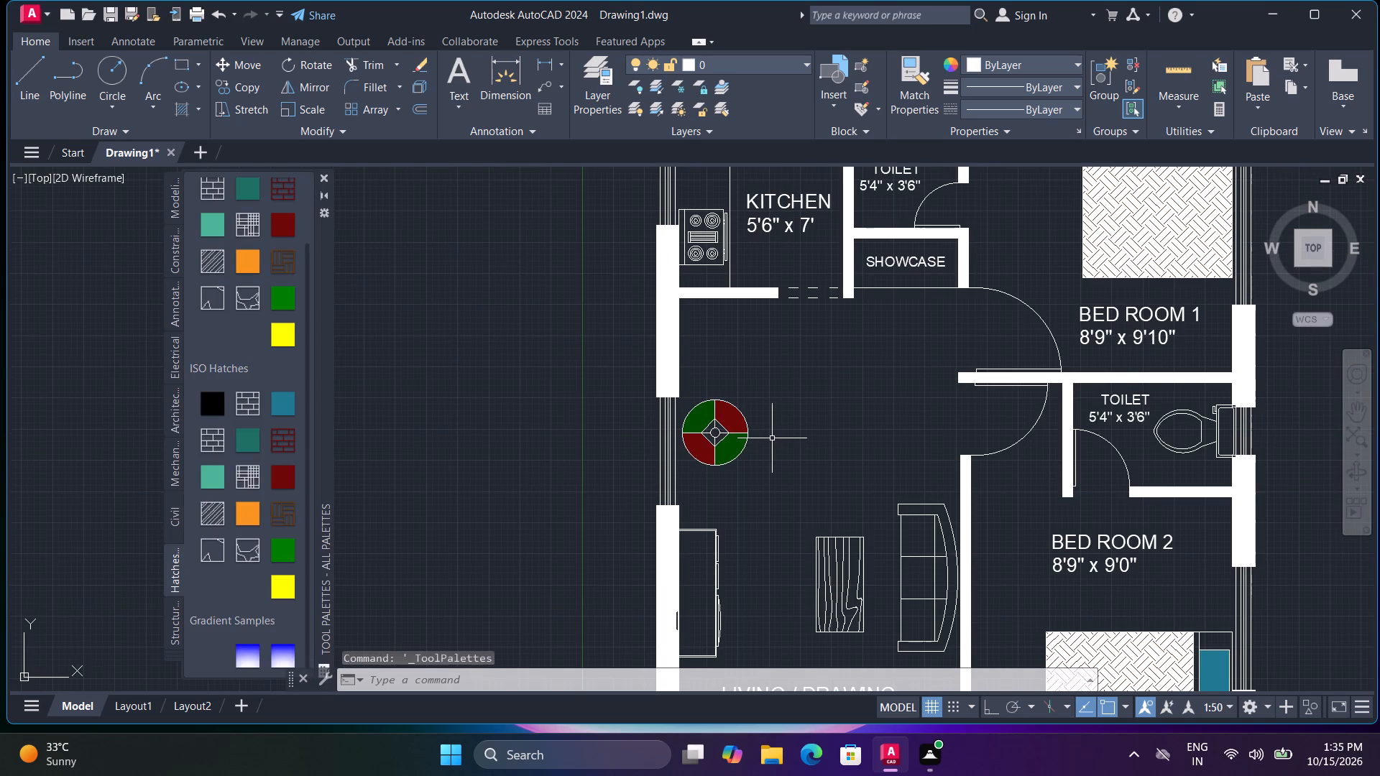
{"action": "key", "text": "ctrl+2"}
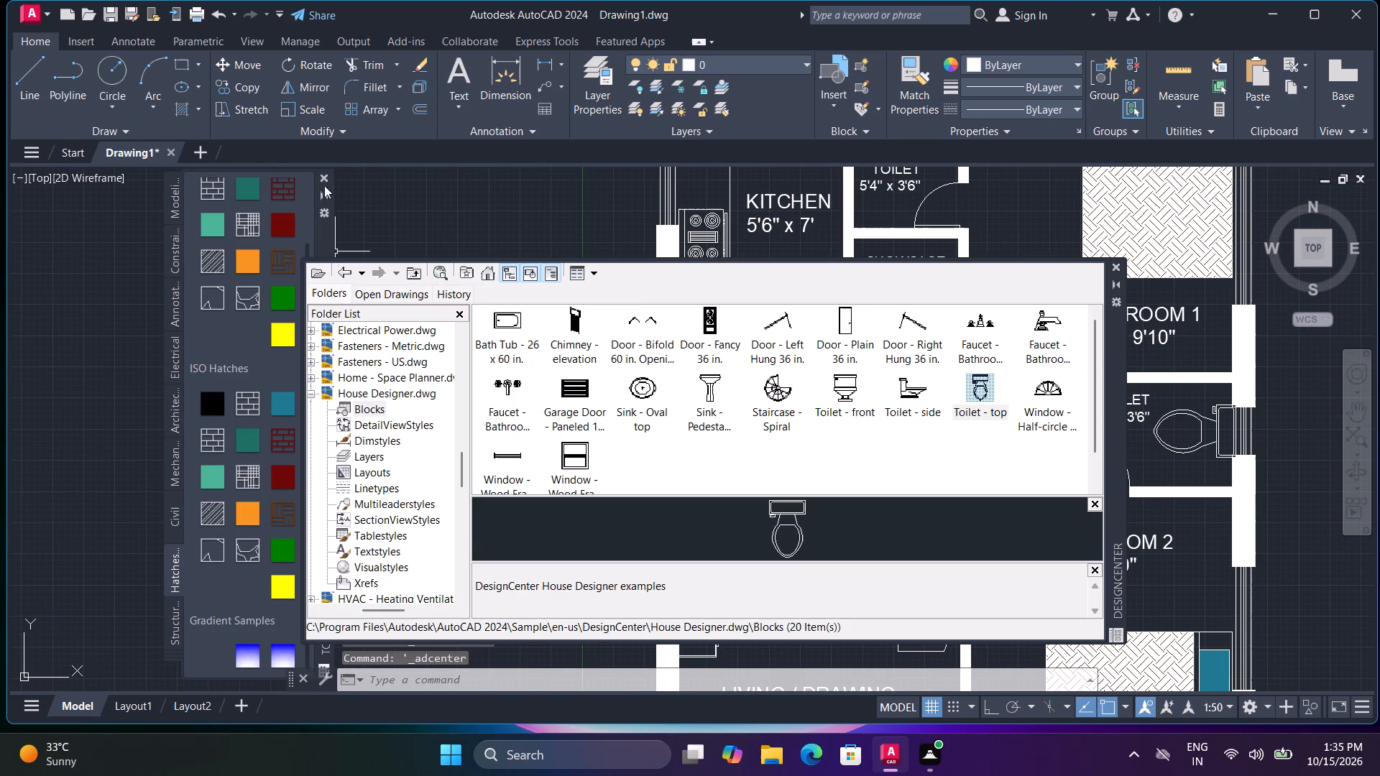
{"action": "left_click", "coordinate": [326, 175]}
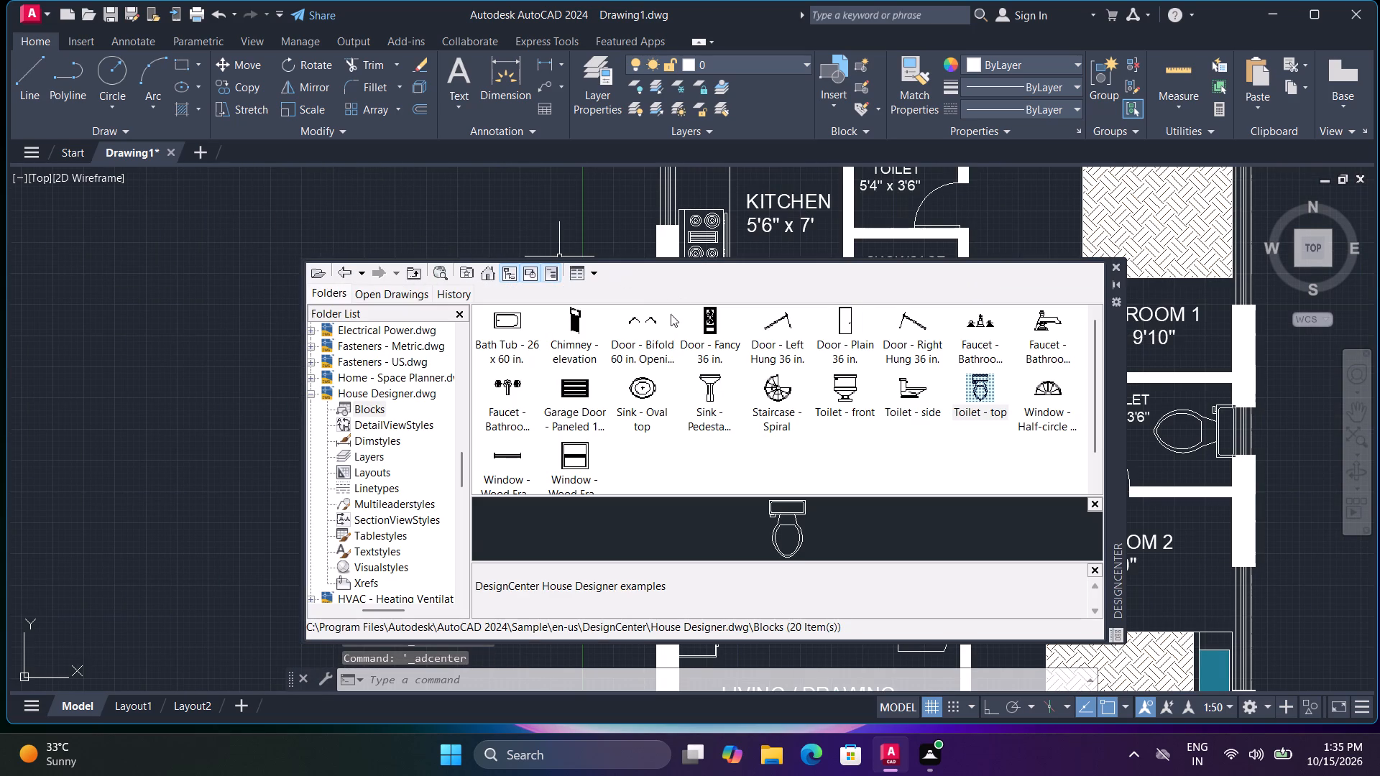
{"action": "left_click", "coordinate": [349, 270]}
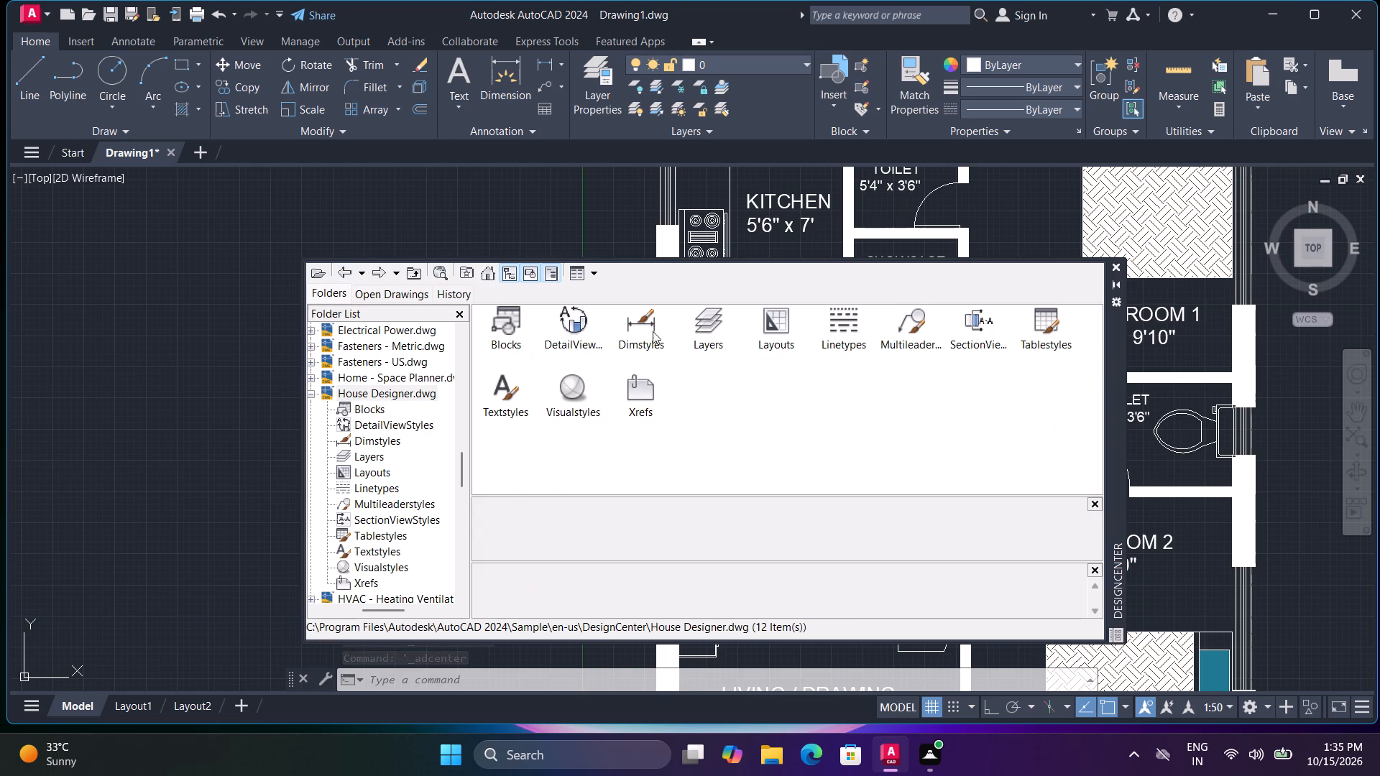
{"action": "left_click", "coordinate": [348, 273]}
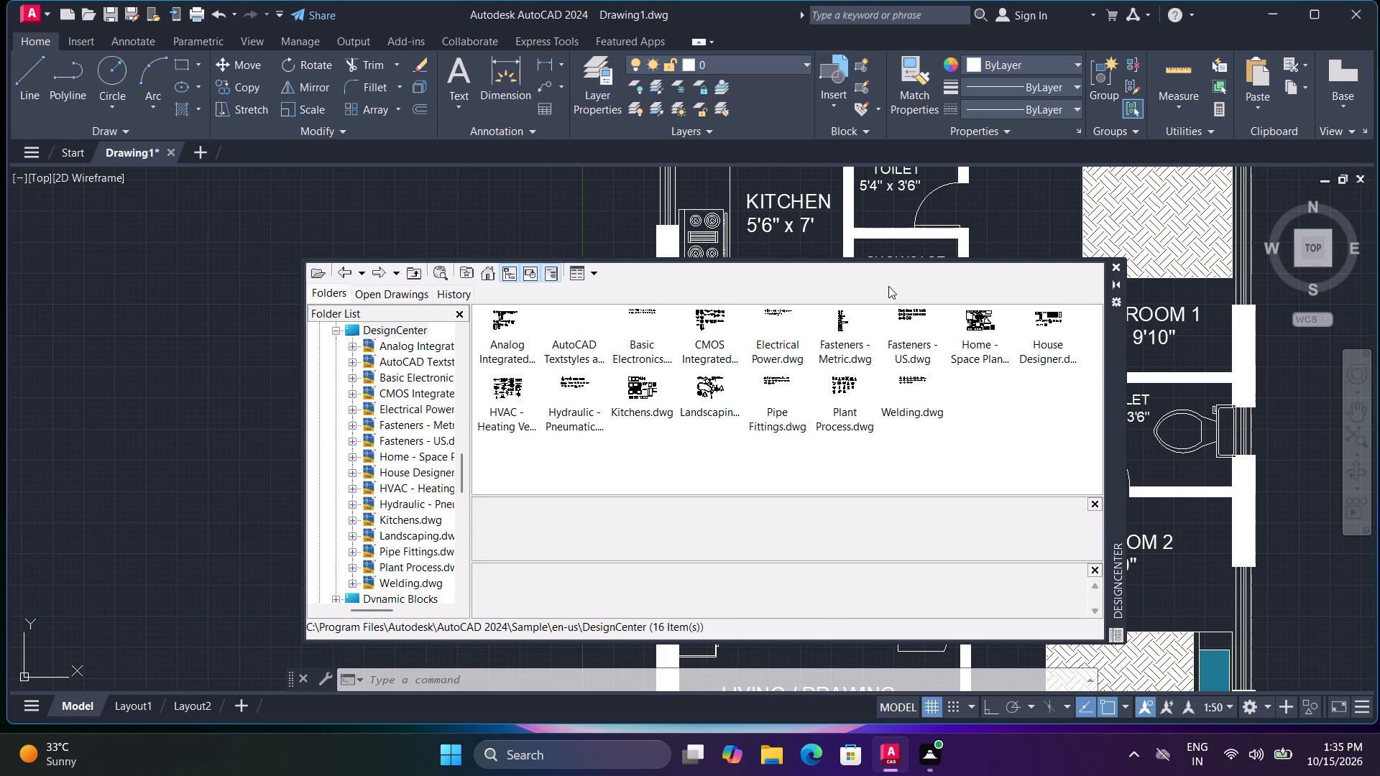
{"action": "double_click", "coordinate": [981, 320]}
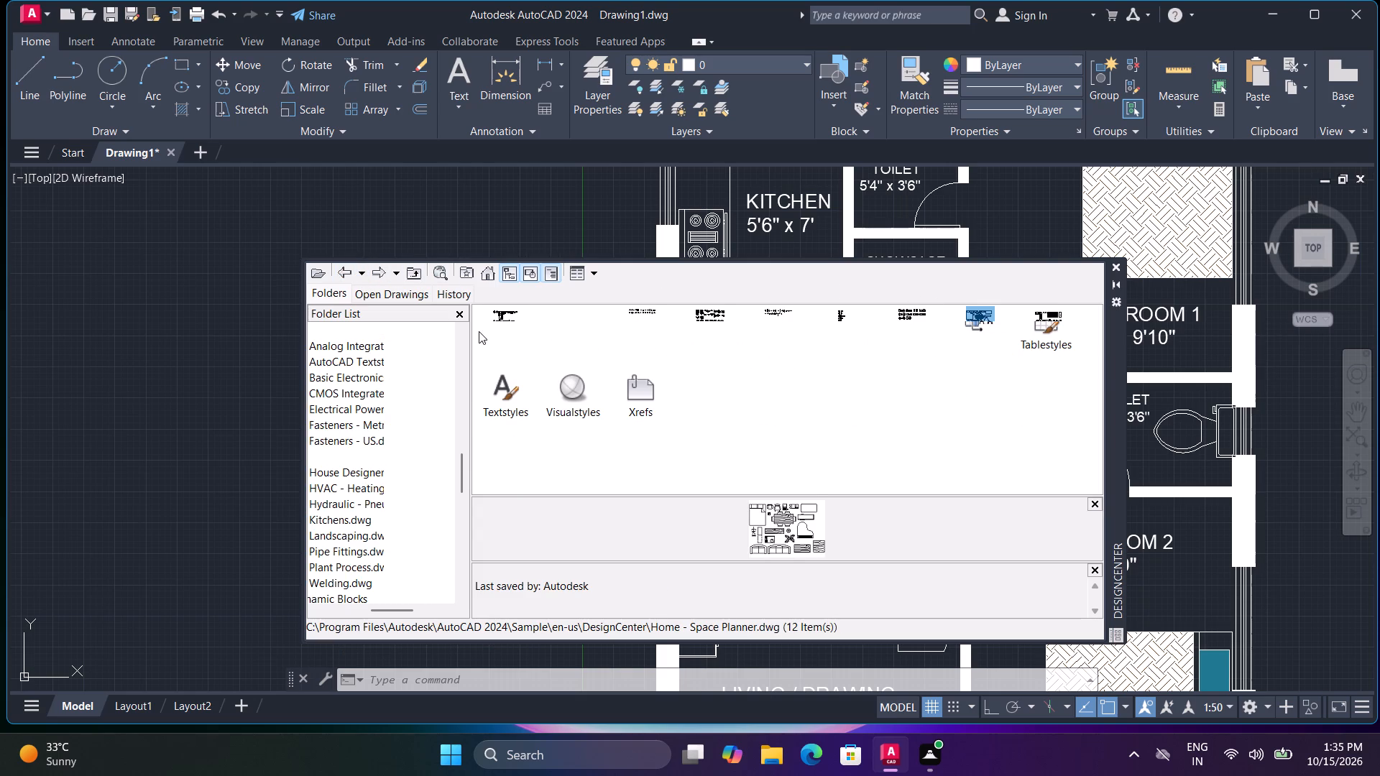
{"action": "double_click", "coordinate": [510, 320]}
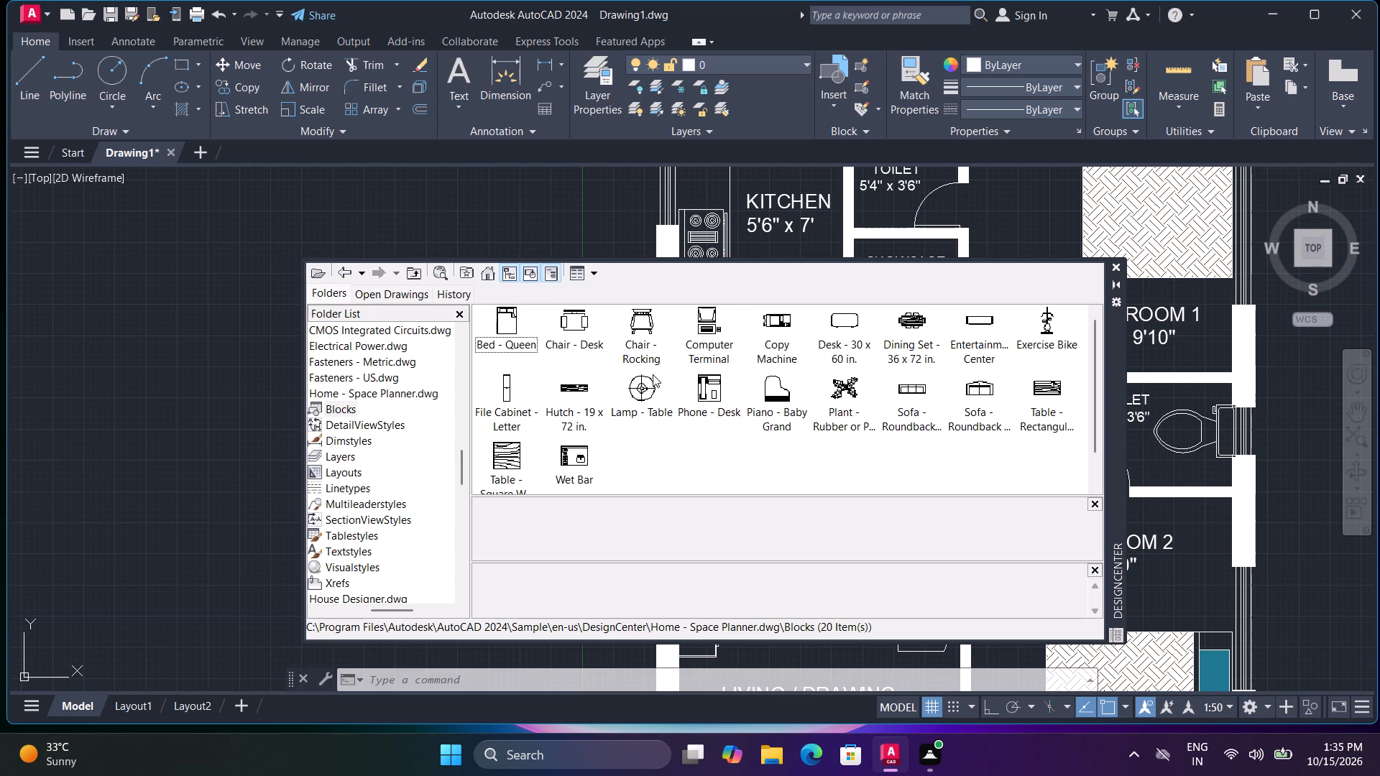
Insert the Chair - Rocking block into the empty area outside the plan beside the living room, and close DesignCenter.
{"action": "left_click_drag", "start_coordinate": [636, 320], "coordinate": [516, 359]}
{"action": "left_click_drag", "start_coordinate": [242, 381], "coordinate": [218, 382]}
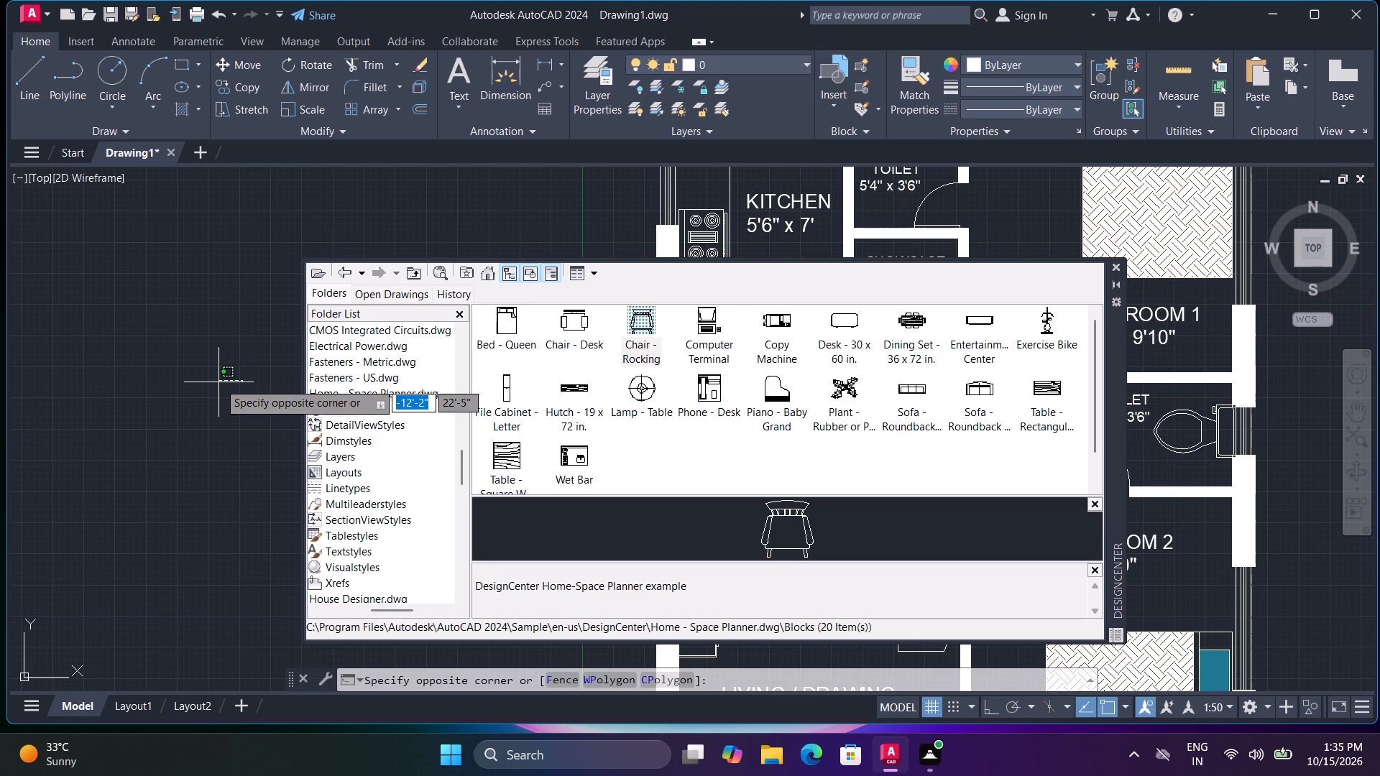
{"action": "left_click", "coordinate": [213, 419]}
{"action": "left_click", "coordinate": [230, 420]}
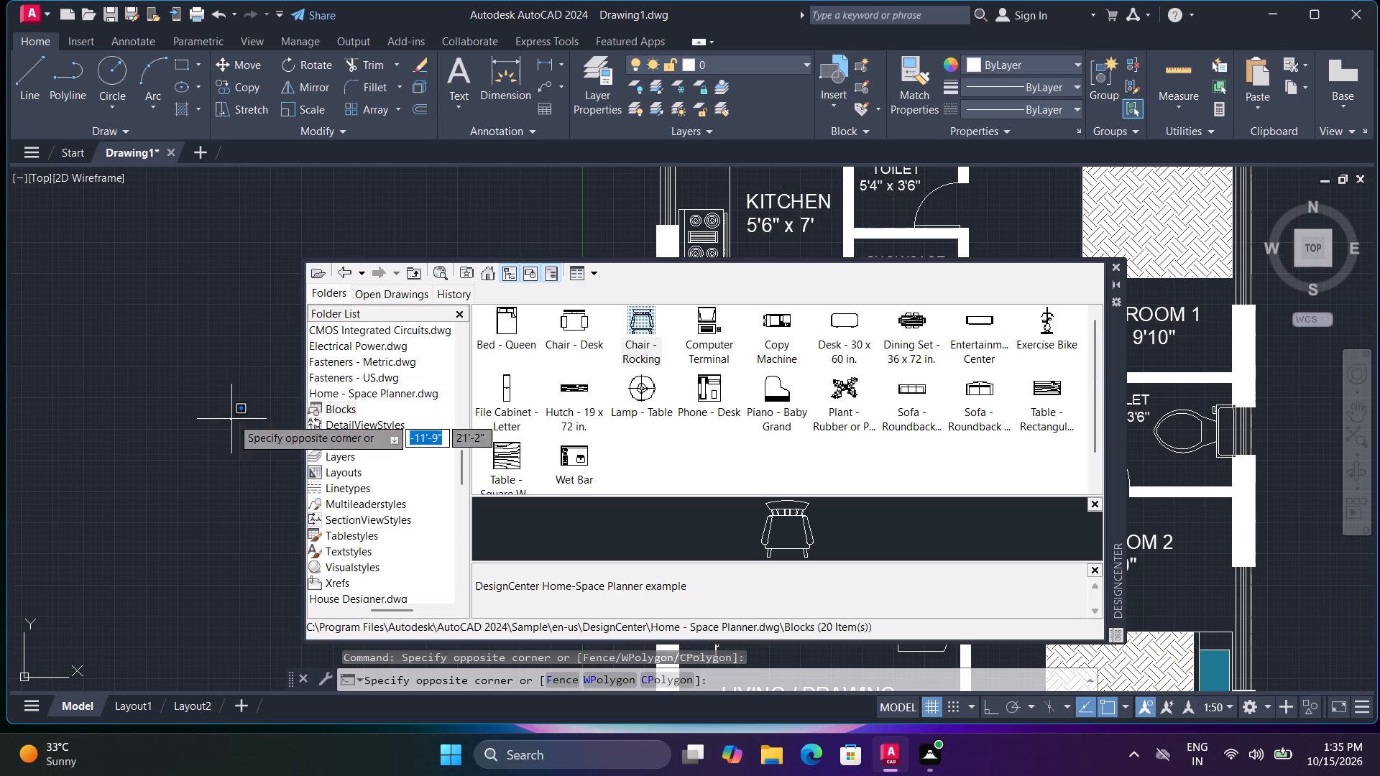
{"action": "left_click", "coordinate": [208, 380]}
{"action": "left_click_drag", "start_coordinate": [643, 331], "coordinate": [541, 365]}
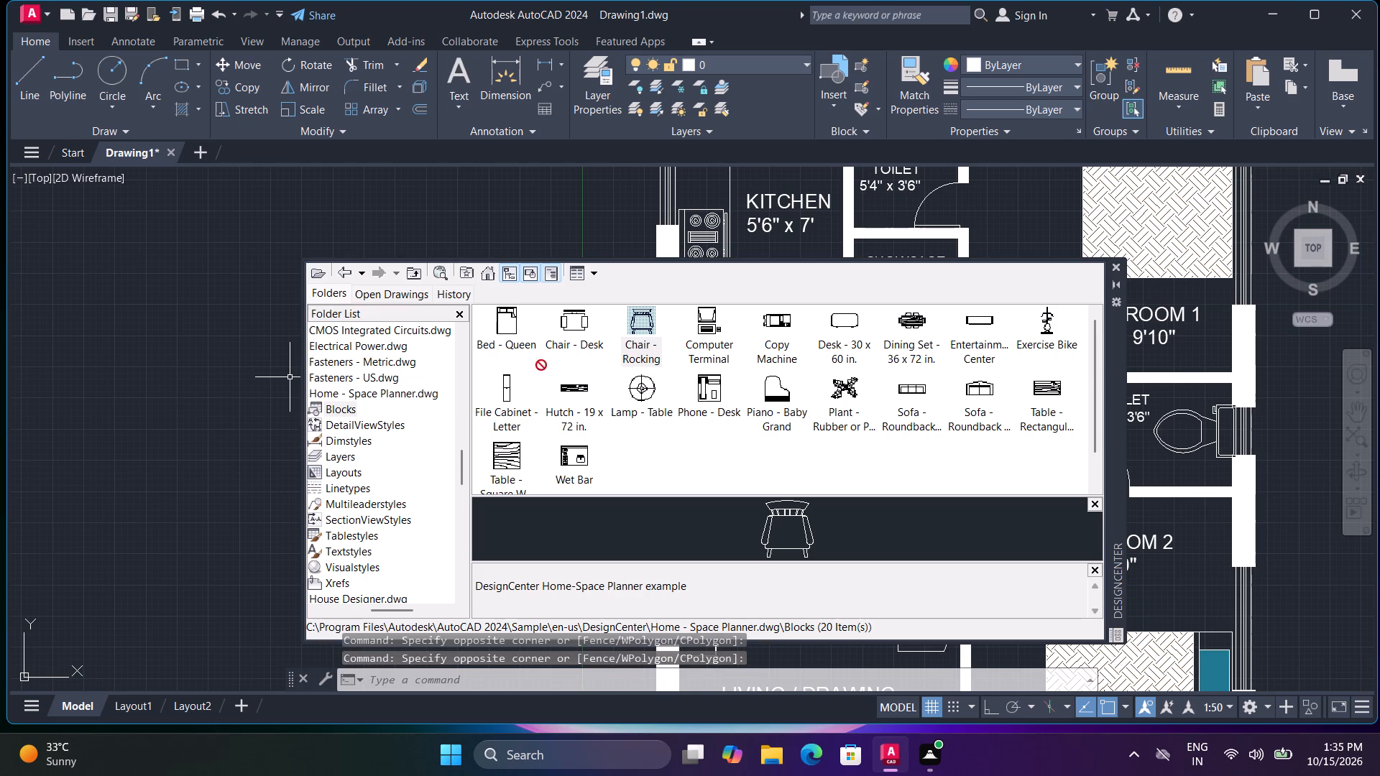
{"action": "left_click_drag", "start_coordinate": [541, 365], "coordinate": [205, 440]}
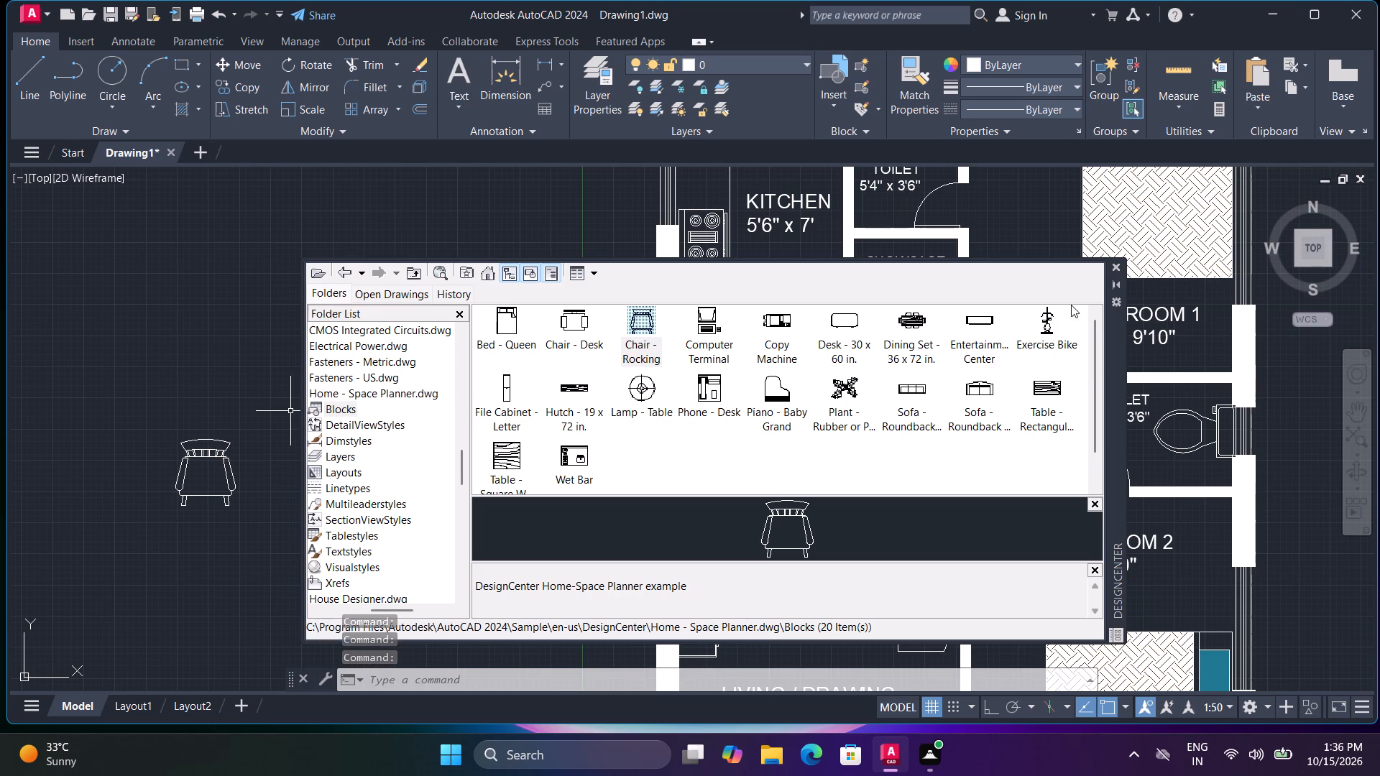
{"action": "left_click", "coordinate": [1116, 262]}
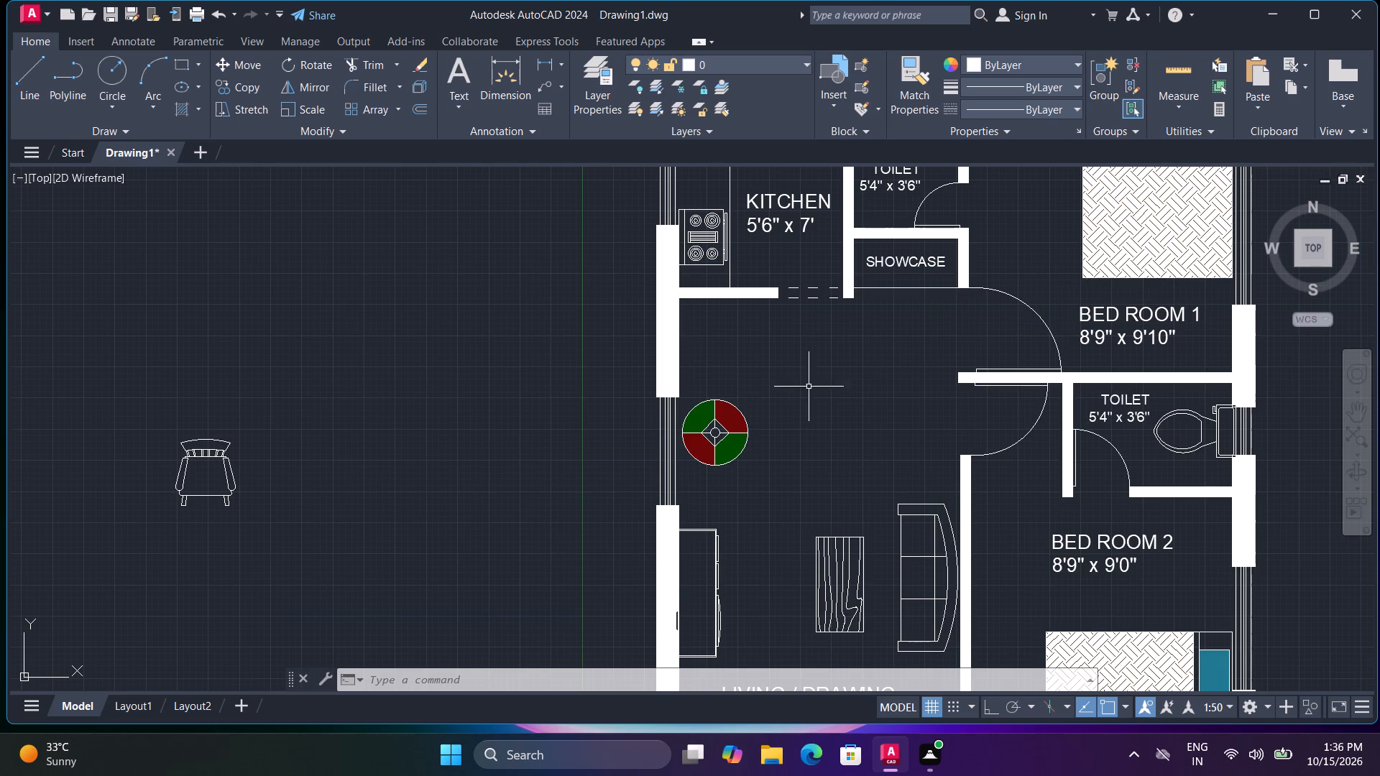
Move the rocking chair so its front edge meets the kitchen side of the round table in the living area.
{"action": "left_click", "coordinate": [184, 478]}
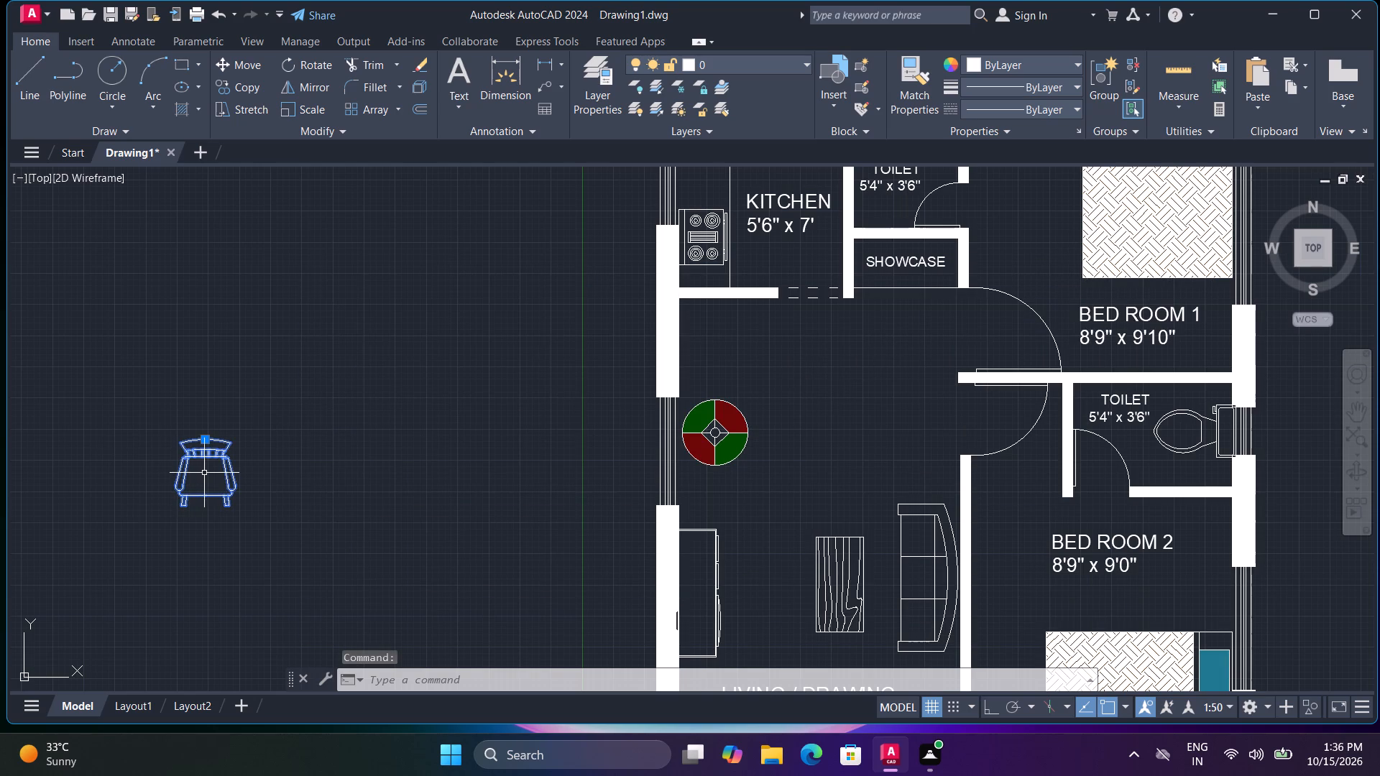
{"action": "key", "text": "m"}
{"action": "key", "text": "space"}
{"action": "left_click", "coordinate": [208, 493]}
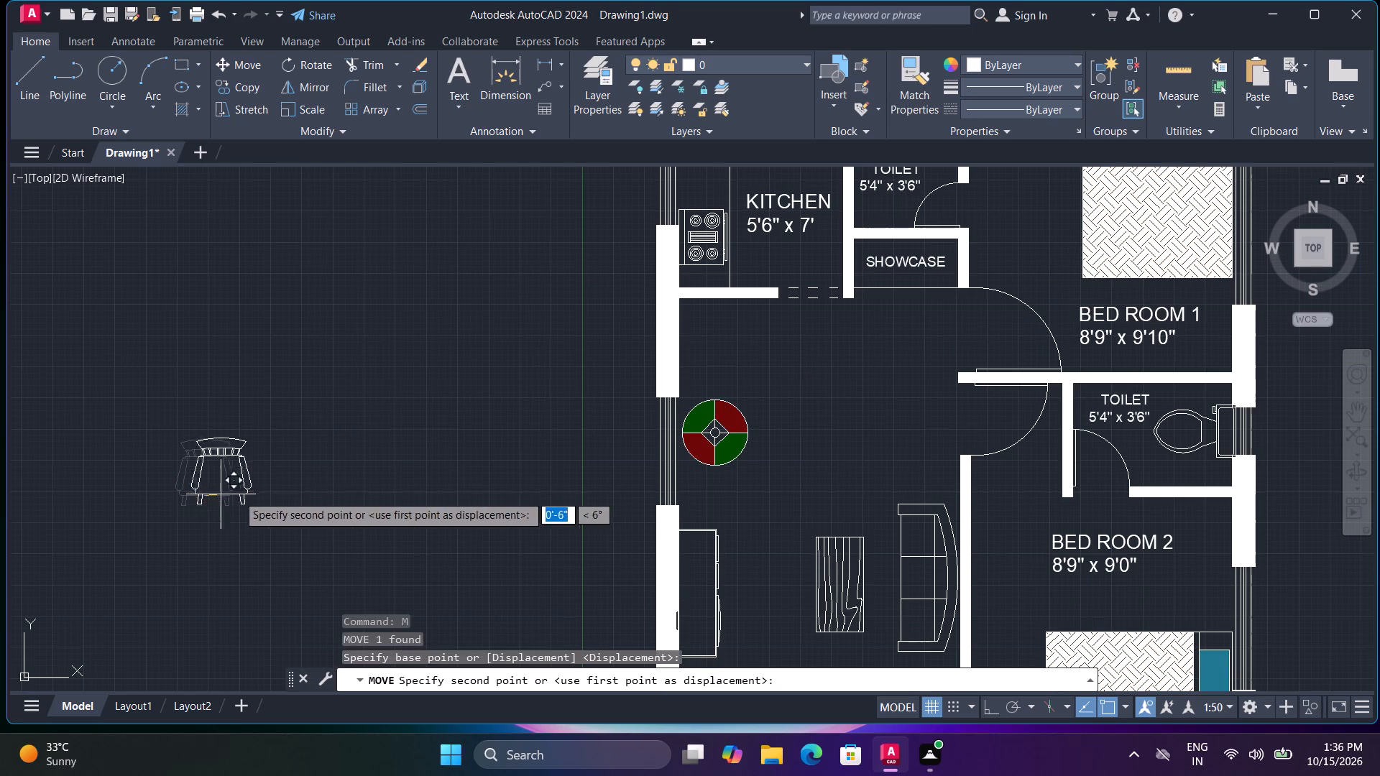
{"action": "left_click", "coordinate": [716, 401]}
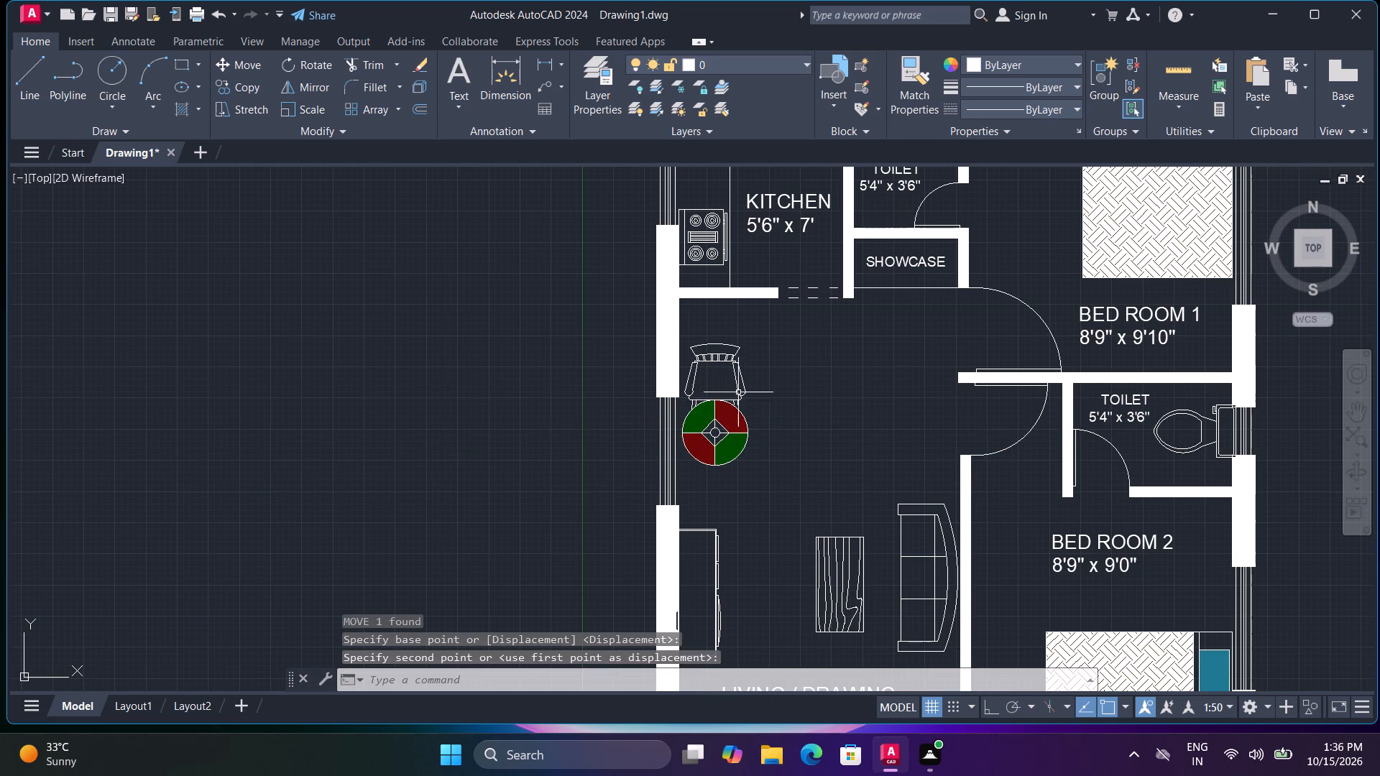
Scale the rocking chair down freehand about its front edge's midpoint, making it narrower than the round table.
{"action": "scroll", "coordinate": [740, 392], "scroll_direction": "up", "scroll_amount": 2}
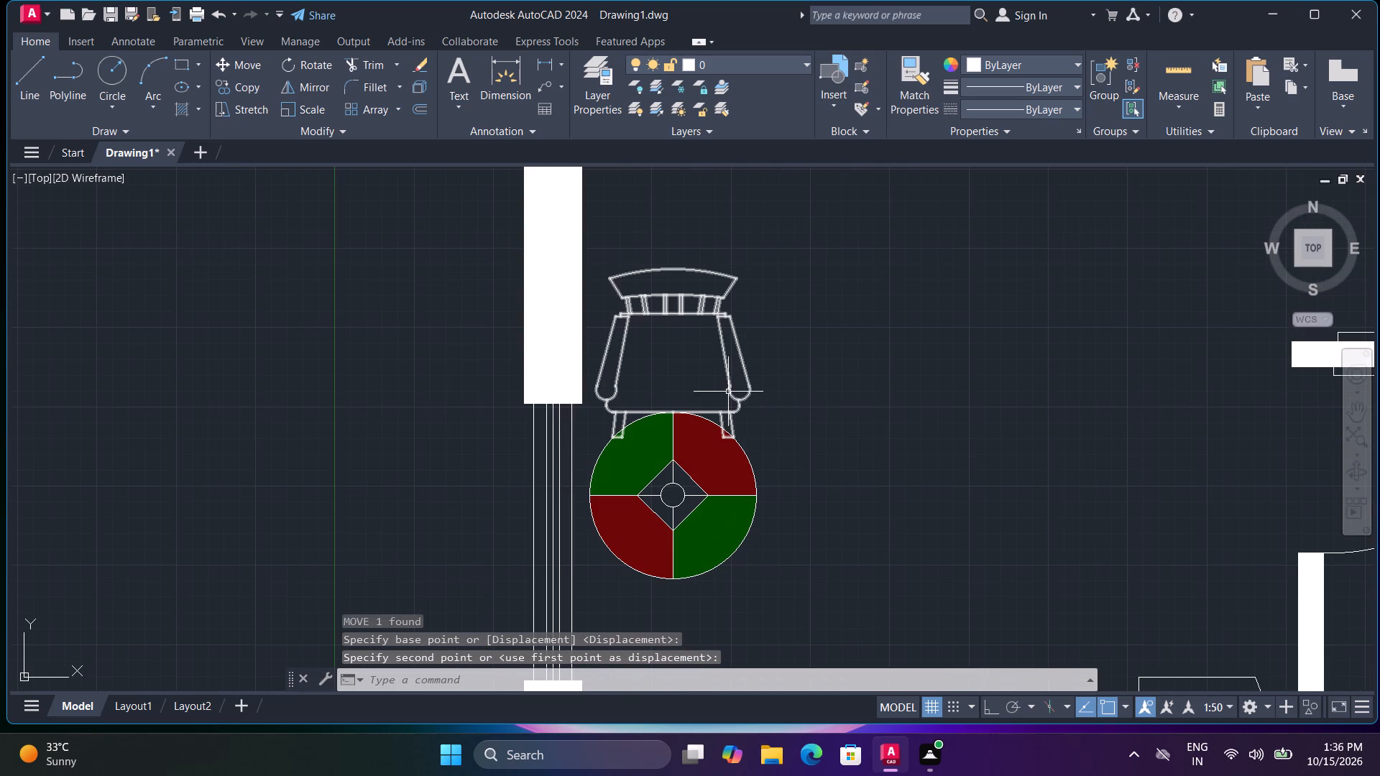
{"action": "key", "text": "d"}
{"action": "key", "text": "Escape"}
{"action": "type", "text": "SC"}
{"action": "key", "text": "space"}
{"action": "left_click", "coordinate": [675, 410]}
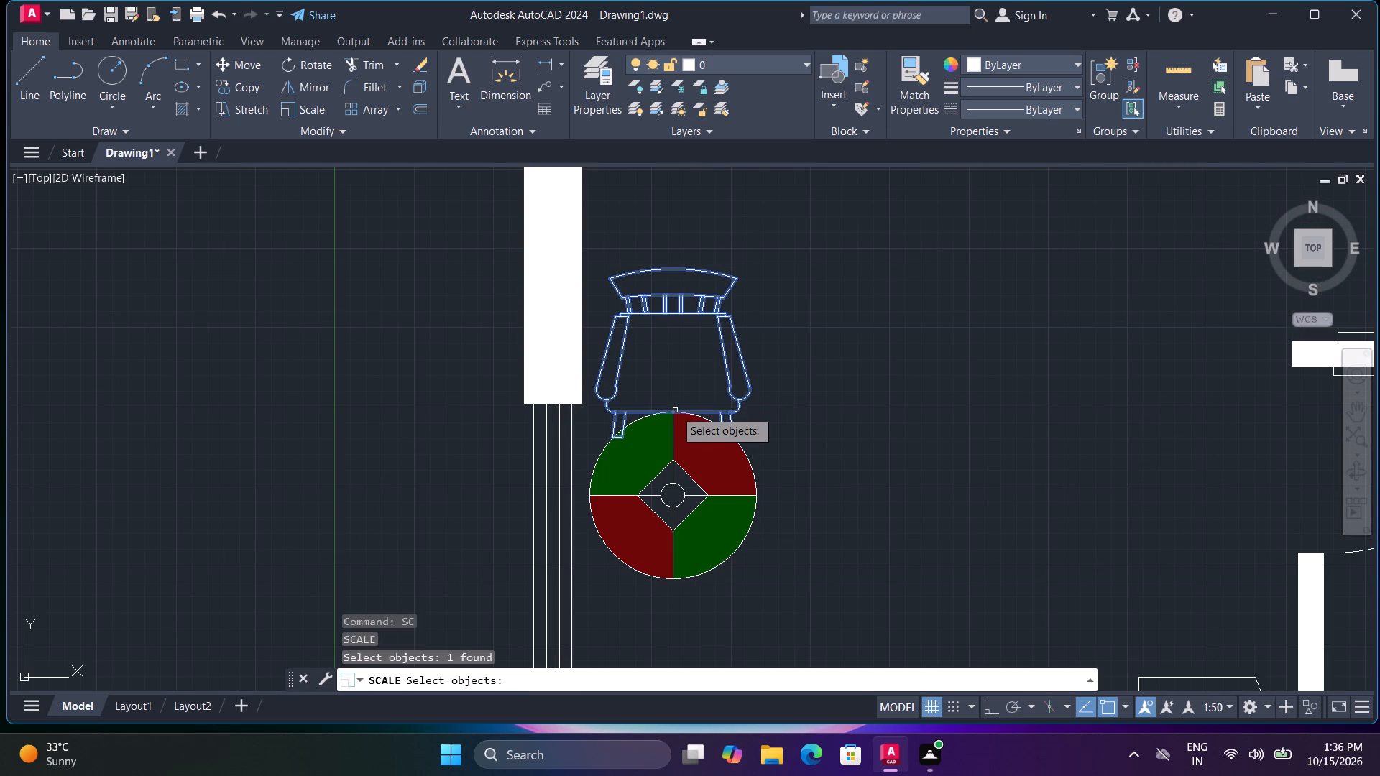
{"action": "key", "text": "space"}
{"action": "left_click", "coordinate": [674, 412]}
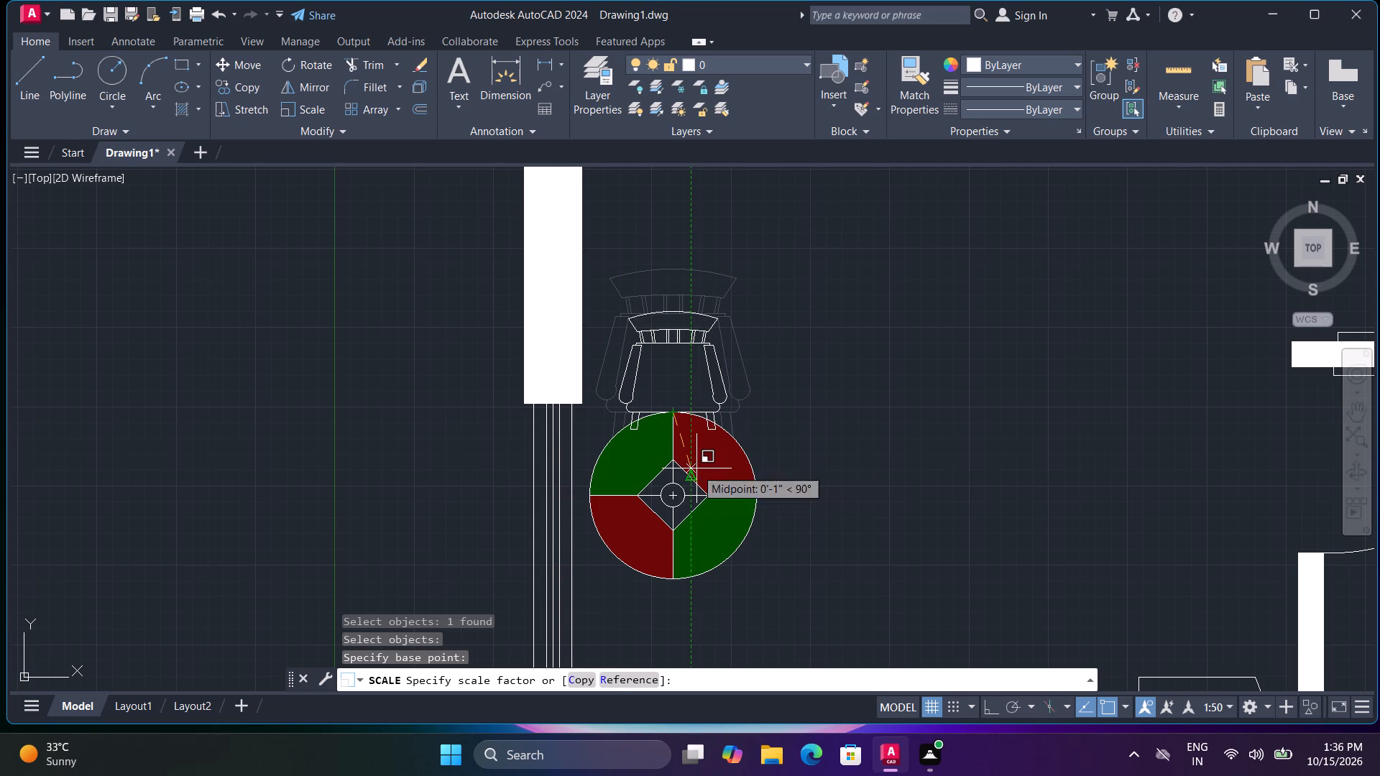
{"action": "left_click", "coordinate": [697, 469]}
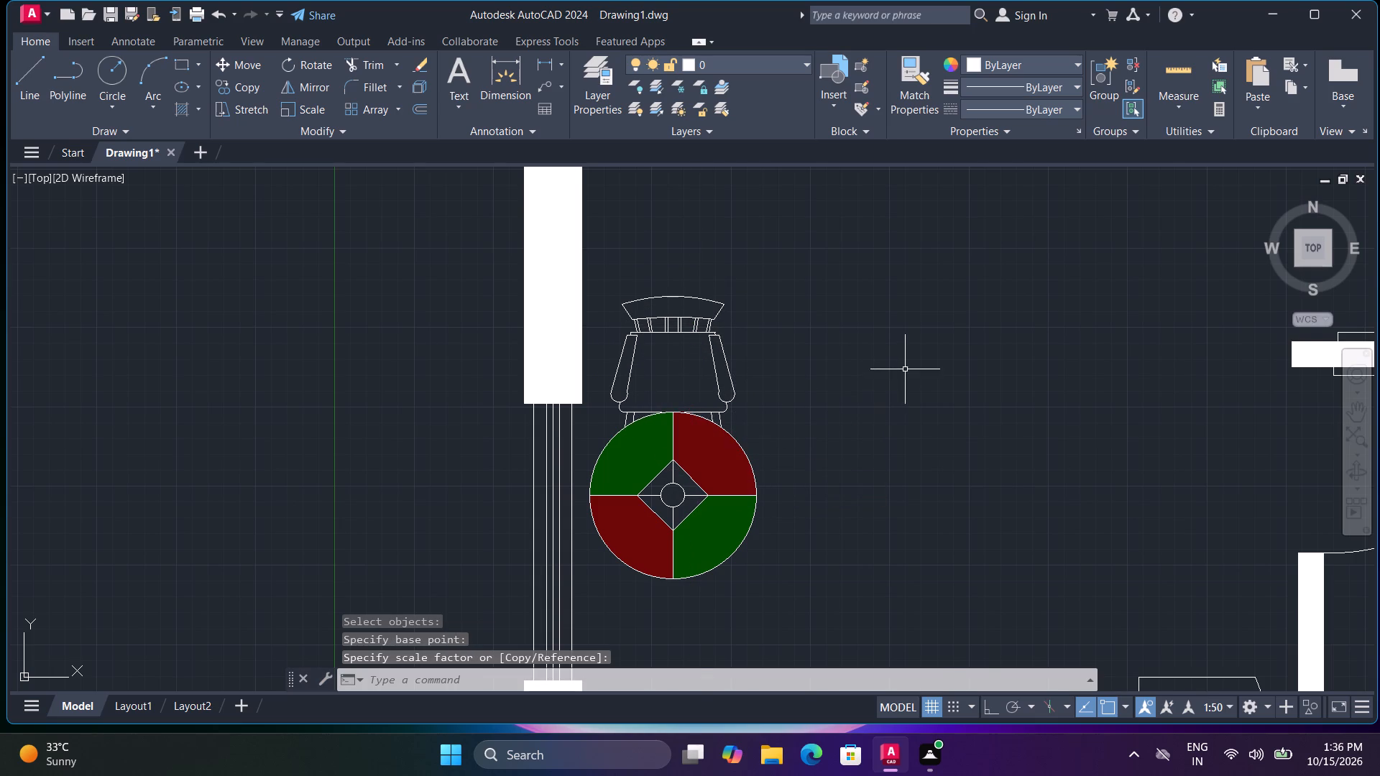
Copy the chair twice, once to the table's side away from the window and once to the side opposite the kitchen.
{"action": "scroll", "coordinate": [906, 366], "scroll_direction": "down", "scroll_amount": 1}
{"action": "left_click", "coordinate": [795, 378]}
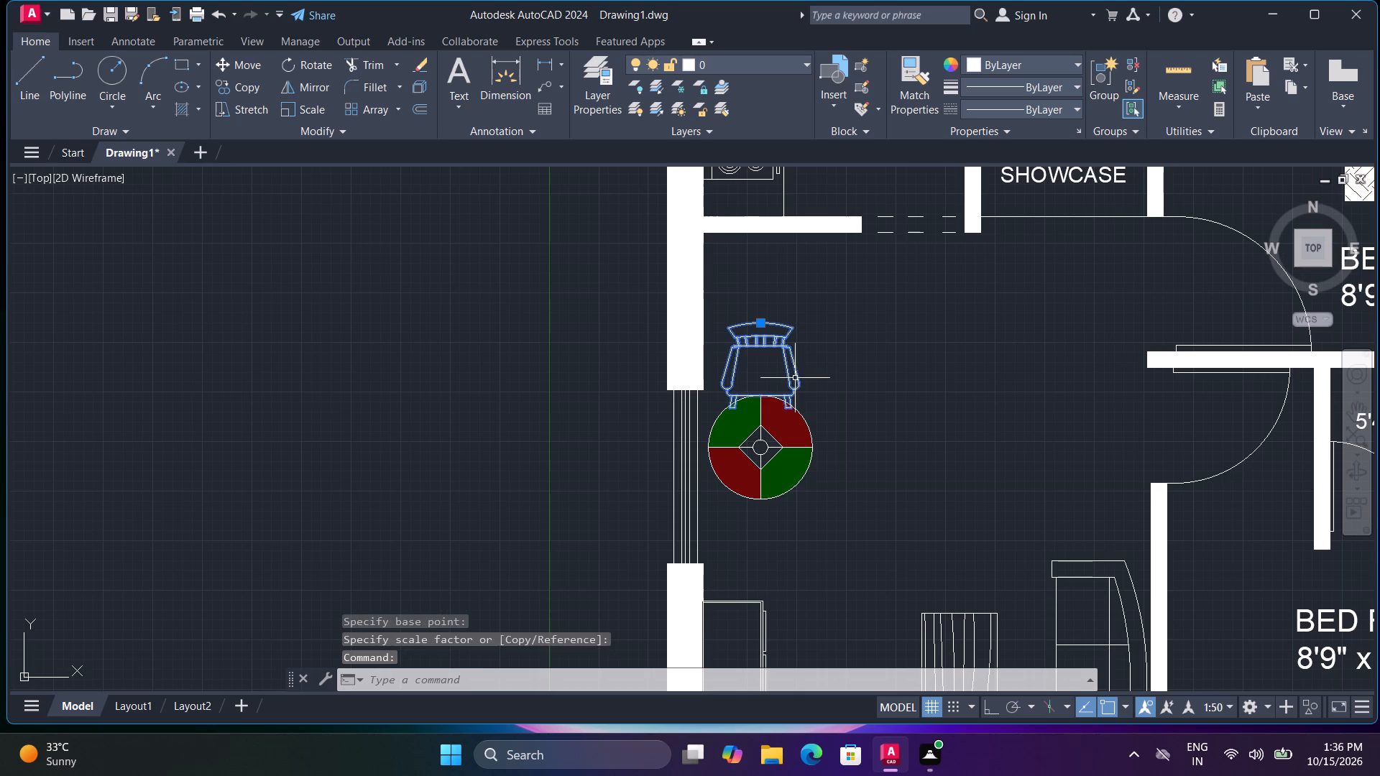
{"action": "type", "text": "CO"}
{"action": "key", "text": "space"}
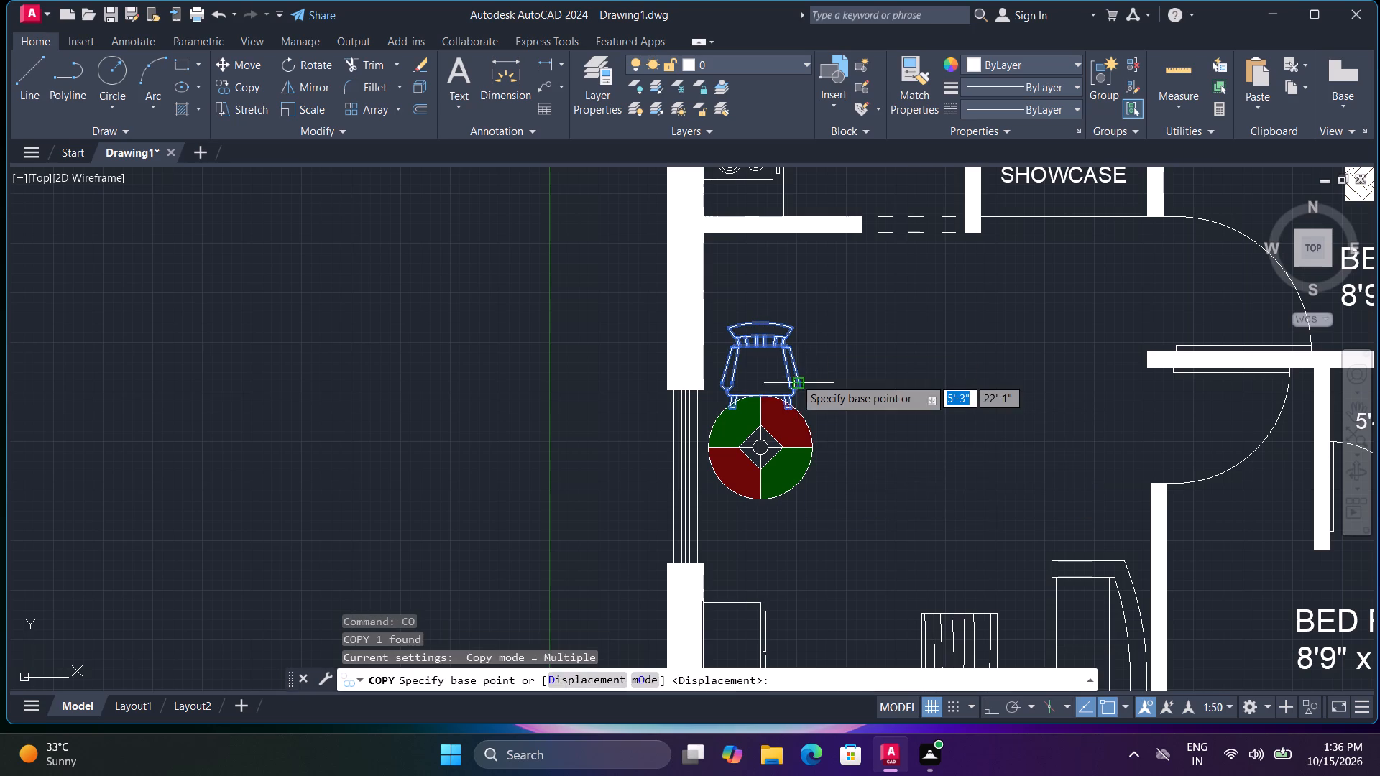
{"action": "left_click", "coordinate": [795, 378]}
{"action": "left_click", "coordinate": [901, 445]}
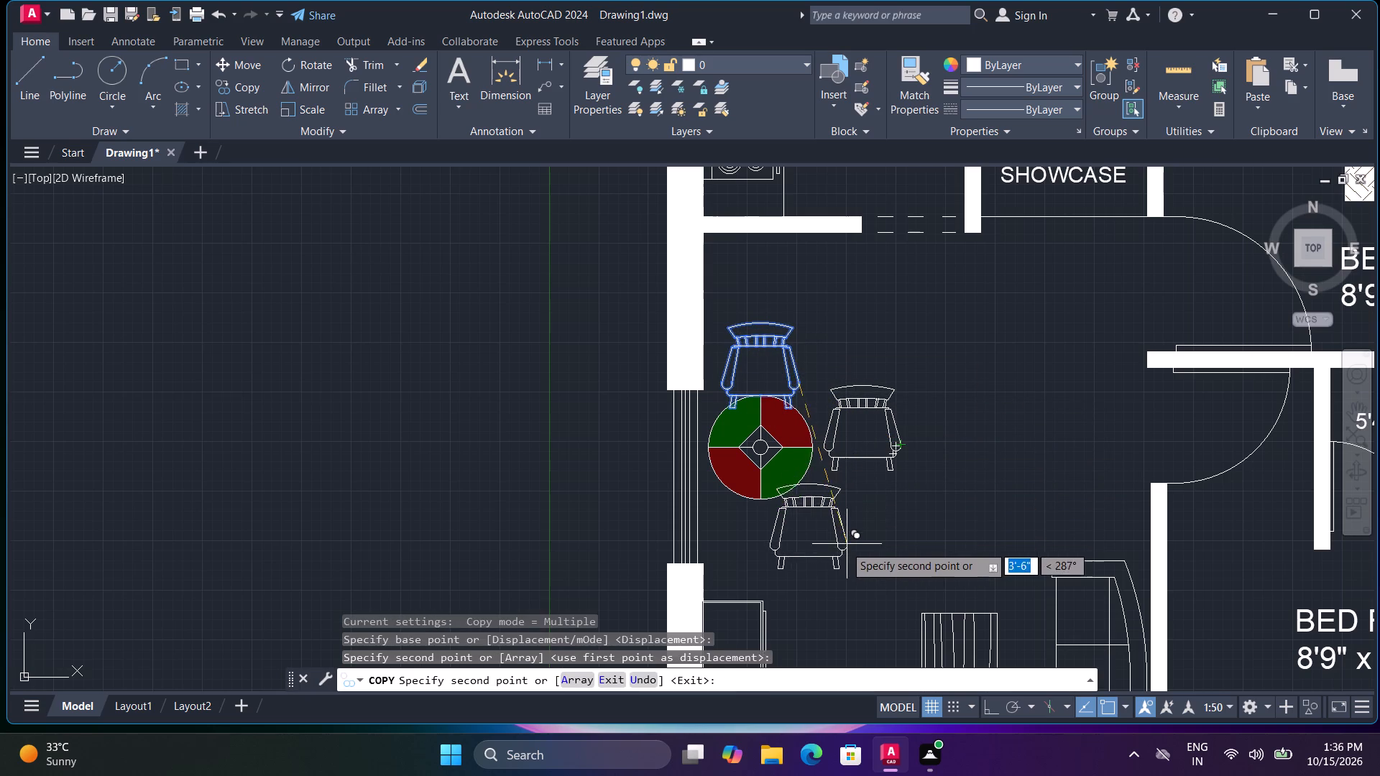
{"action": "left_click", "coordinate": [805, 560]}
{"action": "key", "text": "space"}
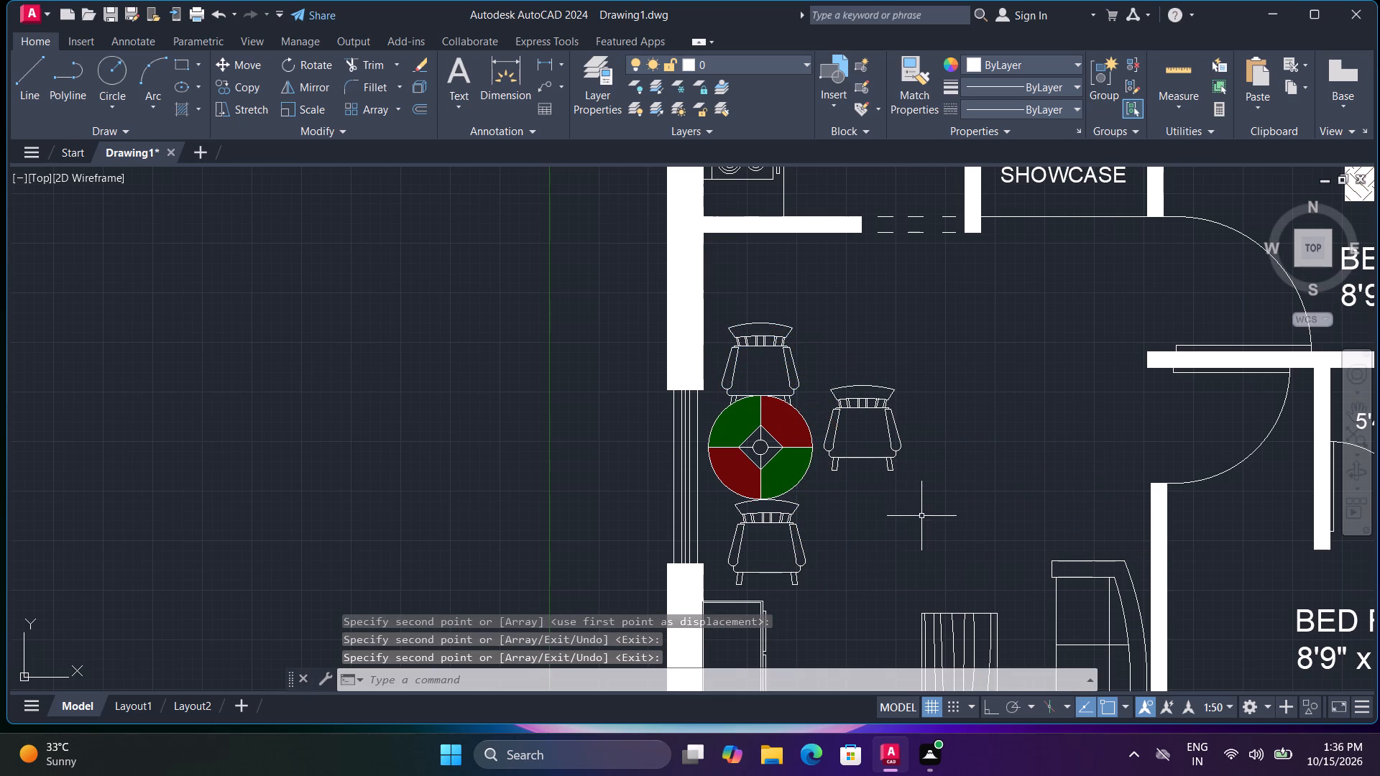
Rotate the chair on the table's room side to 270° so its seat faces the round table.
{"action": "left_click", "coordinate": [894, 456]}
{"action": "type", "text": "RO"}
{"action": "key", "text": "space"}
{"action": "left_click", "coordinate": [893, 458]}
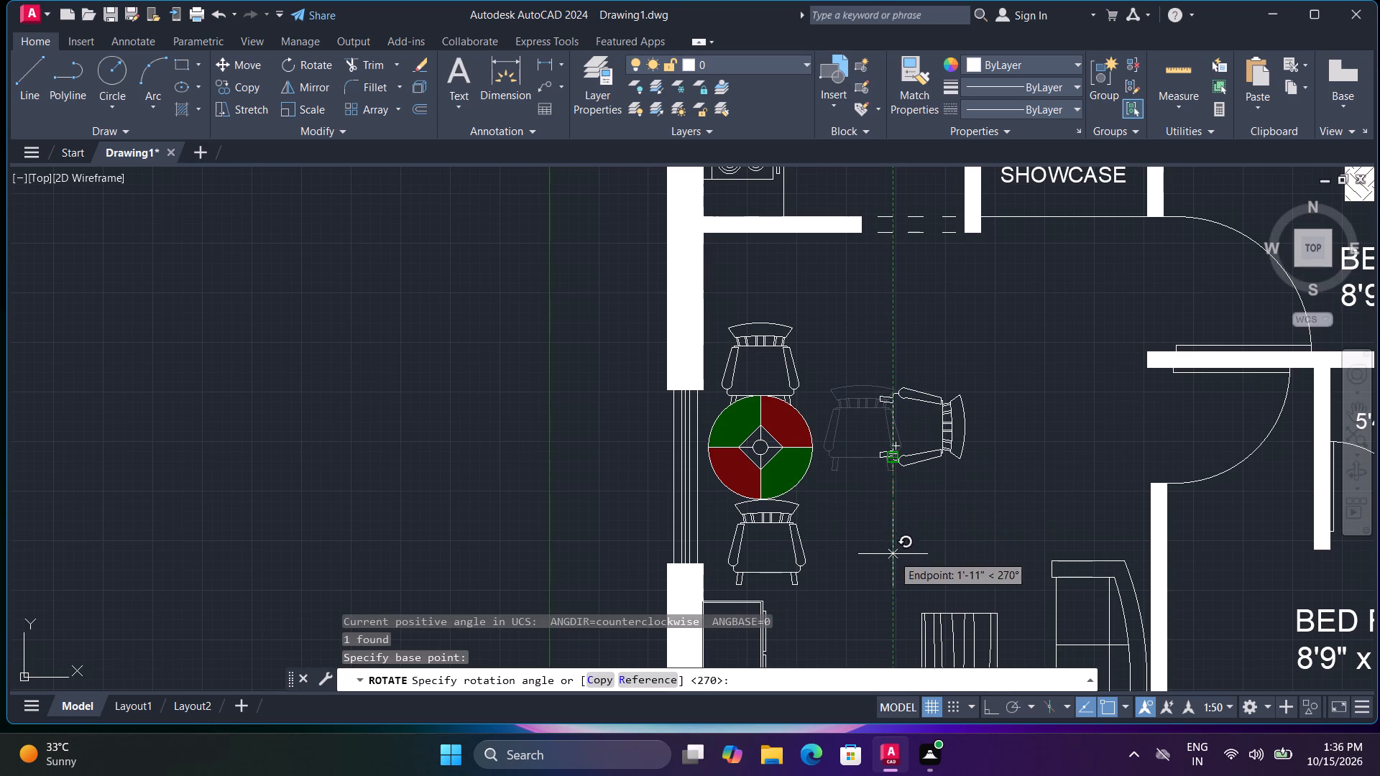
{"action": "left_click", "coordinate": [895, 562]}
Rotate the chair on the table's side opposite the kitchen by 180° so its seat faces the table.
{"action": "left_click", "coordinate": [799, 544]}
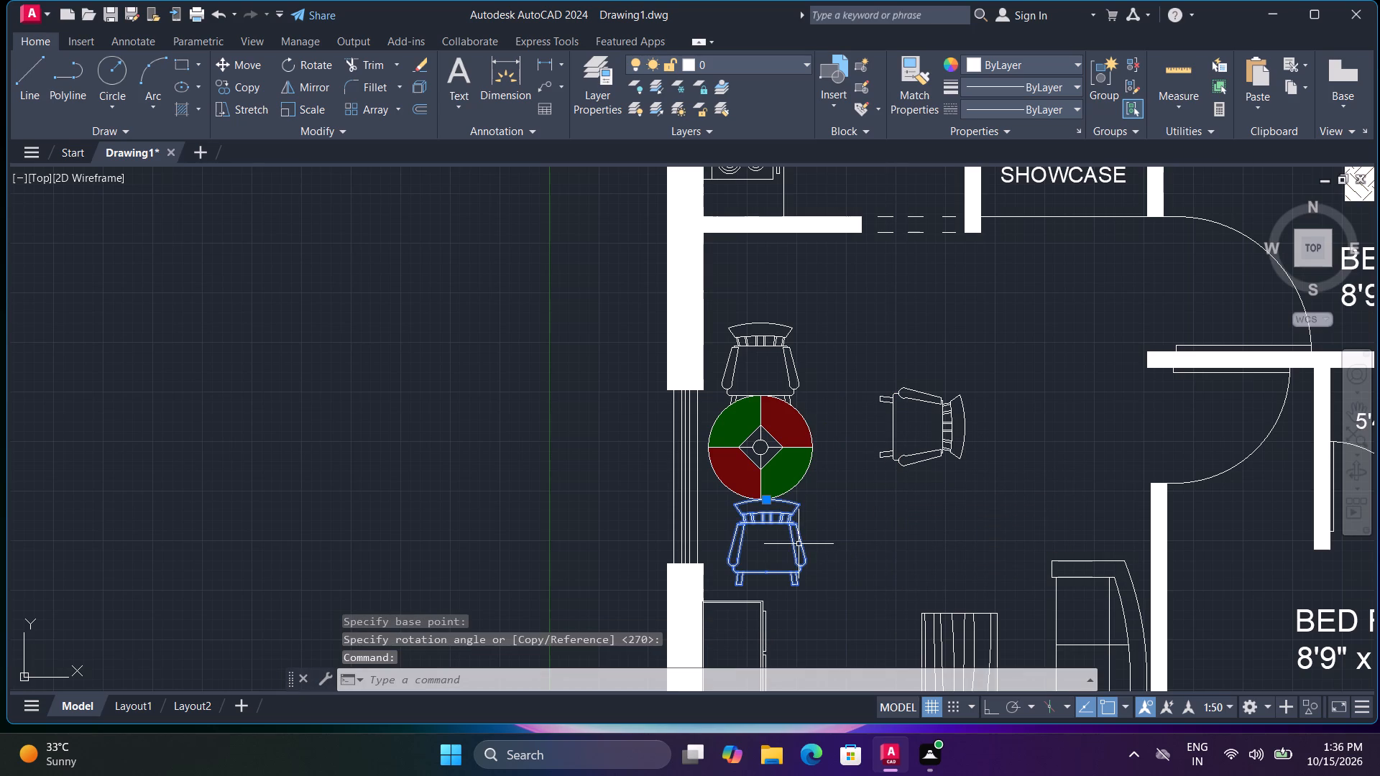
{"action": "key", "text": "space"}
{"action": "left_click", "coordinate": [799, 544]}
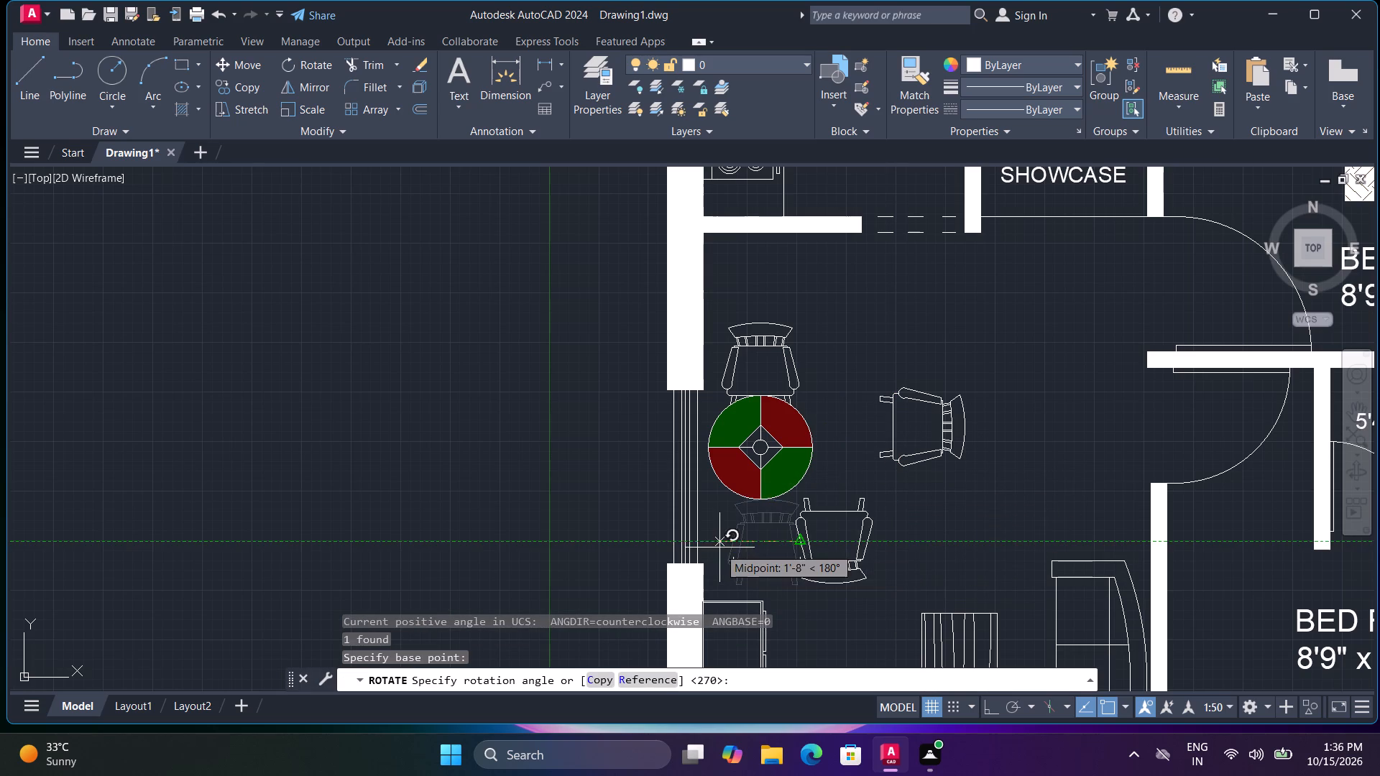
{"action": "left_click", "coordinate": [709, 544]}
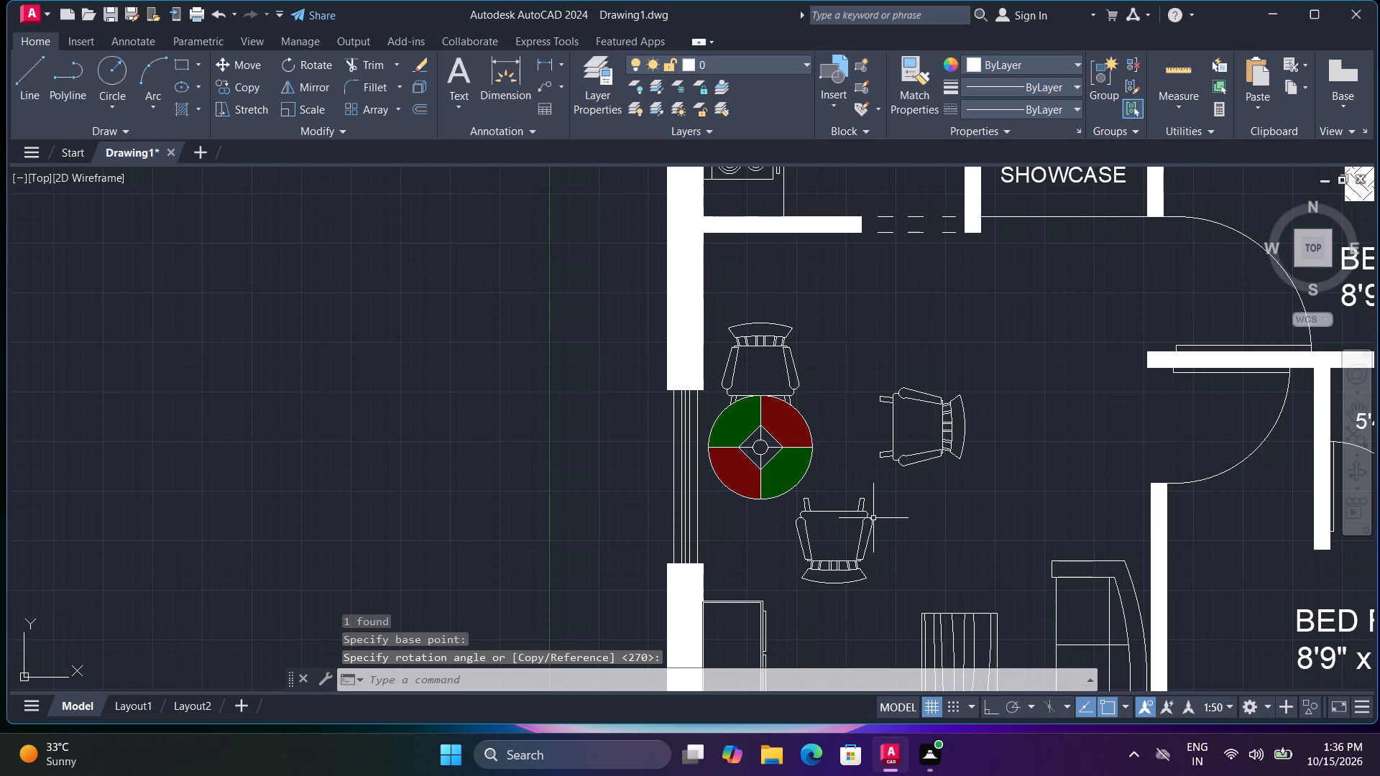
Move the 180°-rotated chair by its front edge's midpoint to the round table's edge, opposite the first chair.
{"action": "key", "text": "m"}
{"action": "key", "text": "space"}
{"action": "left_click", "coordinate": [871, 522]}
{"action": "key", "text": "space"}
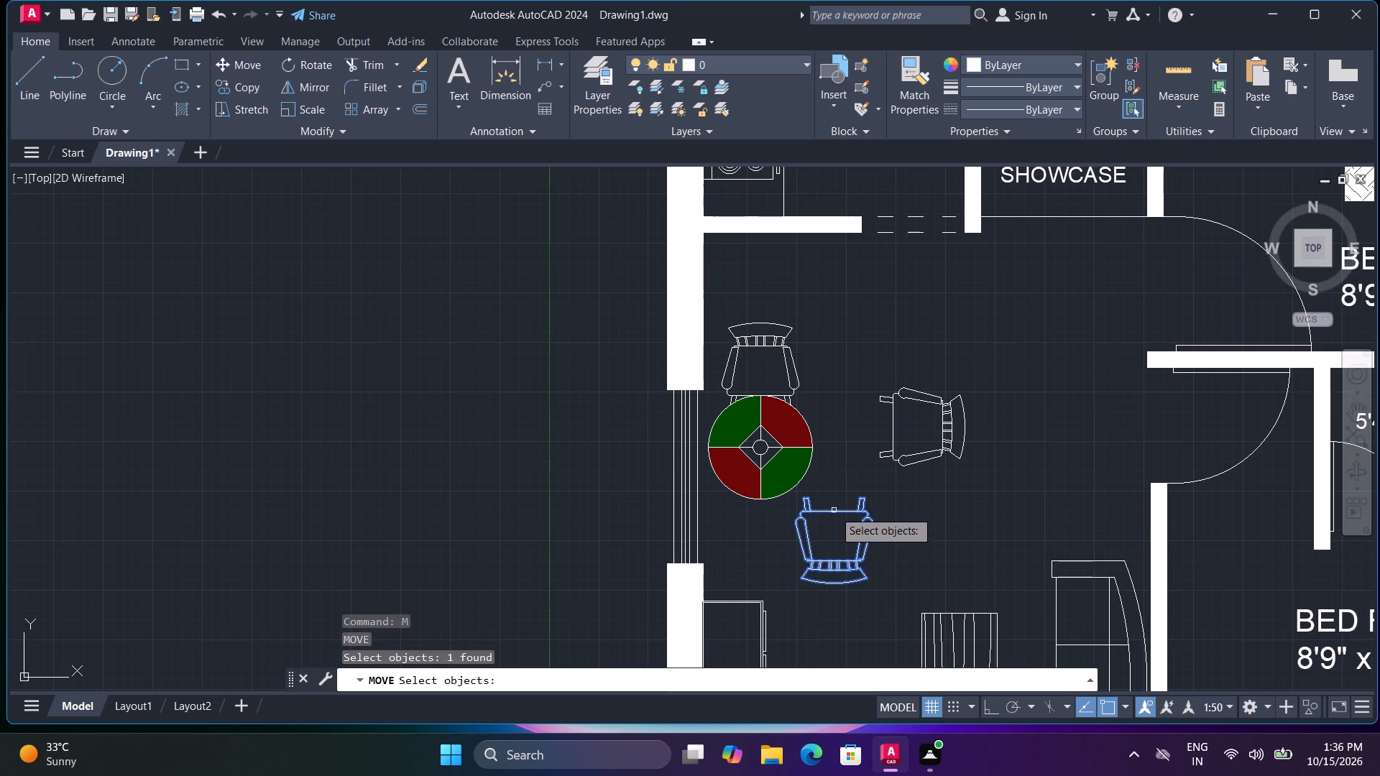
{"action": "left_click", "coordinate": [834, 510]}
{"action": "left_click", "coordinate": [760, 504]}
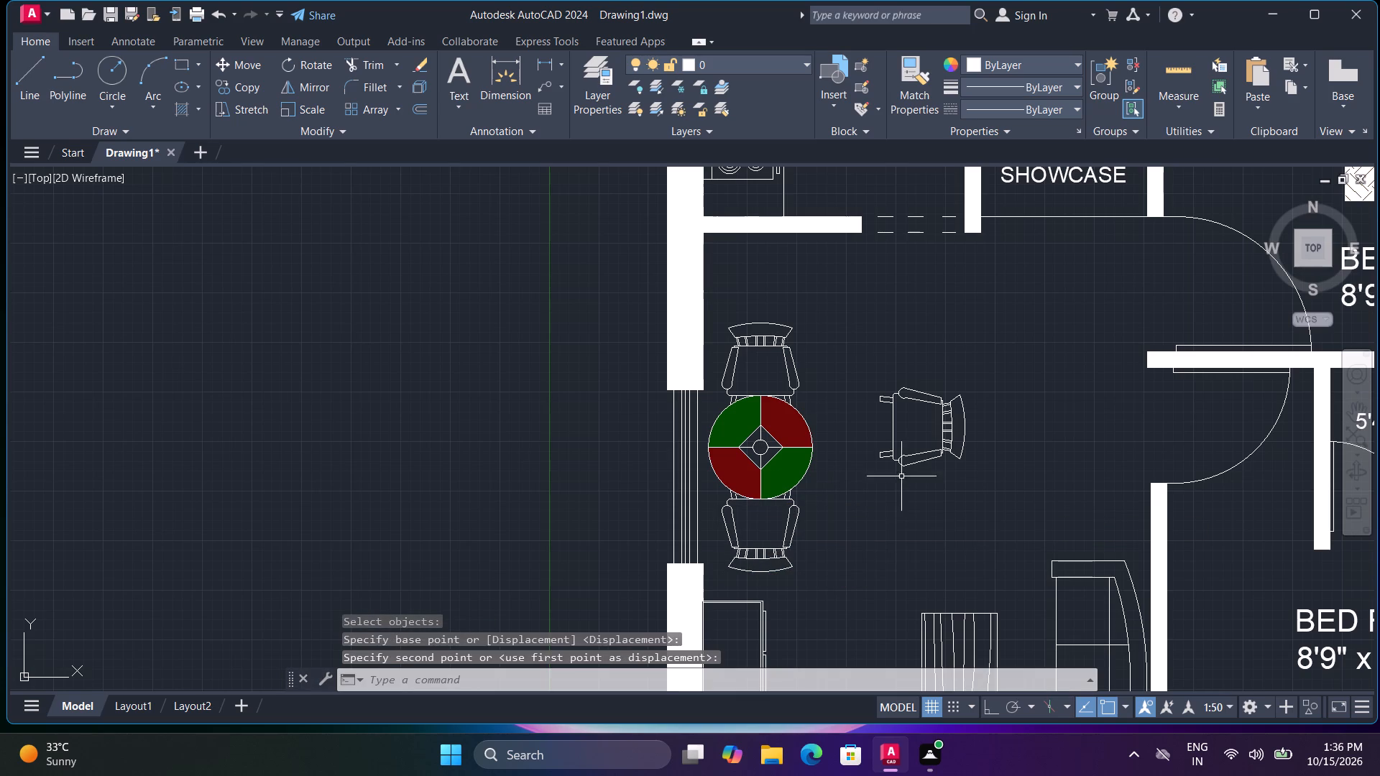
Move the sideways chair by its front edge's midpoint to the round table's edge facing away from the window.
{"action": "key", "text": "space"}
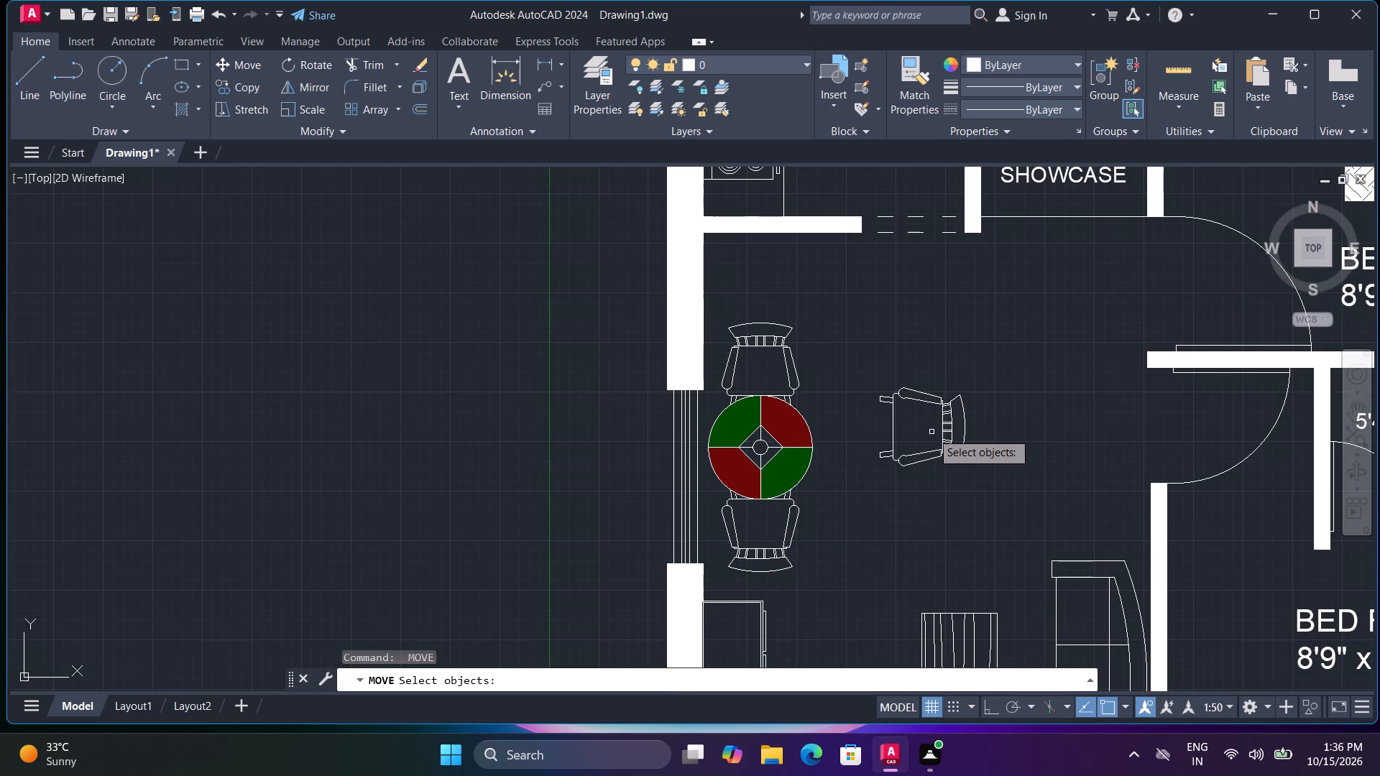
{"action": "left_click", "coordinate": [941, 433]}
{"action": "key", "text": "space"}
{"action": "left_click", "coordinate": [891, 430]}
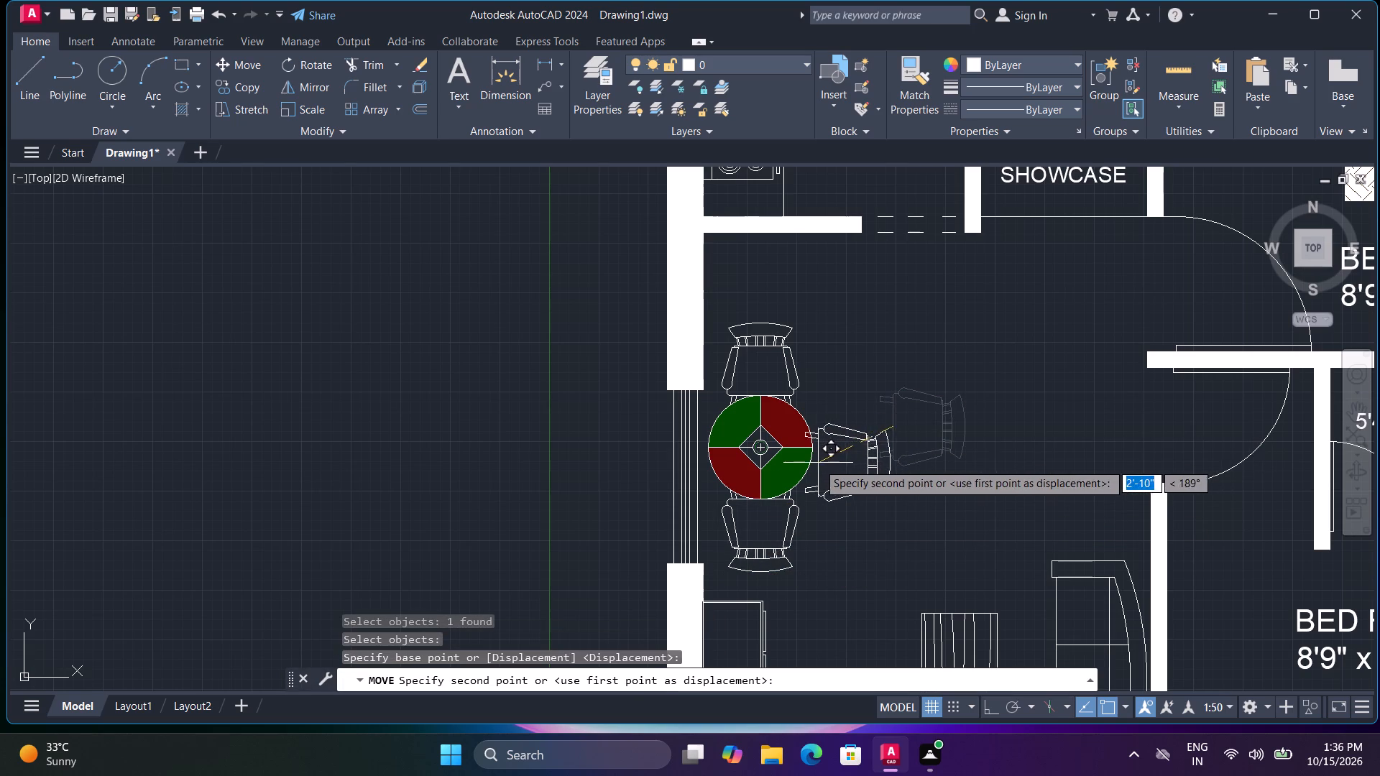
{"action": "left_click", "coordinate": [811, 451]}
Copy the round table by its centre to two places: beside the bed in BED ROOM 1 and near the window in BED ROOM 2.
{"action": "scroll", "coordinate": [926, 448], "scroll_direction": "down", "scroll_amount": 2}
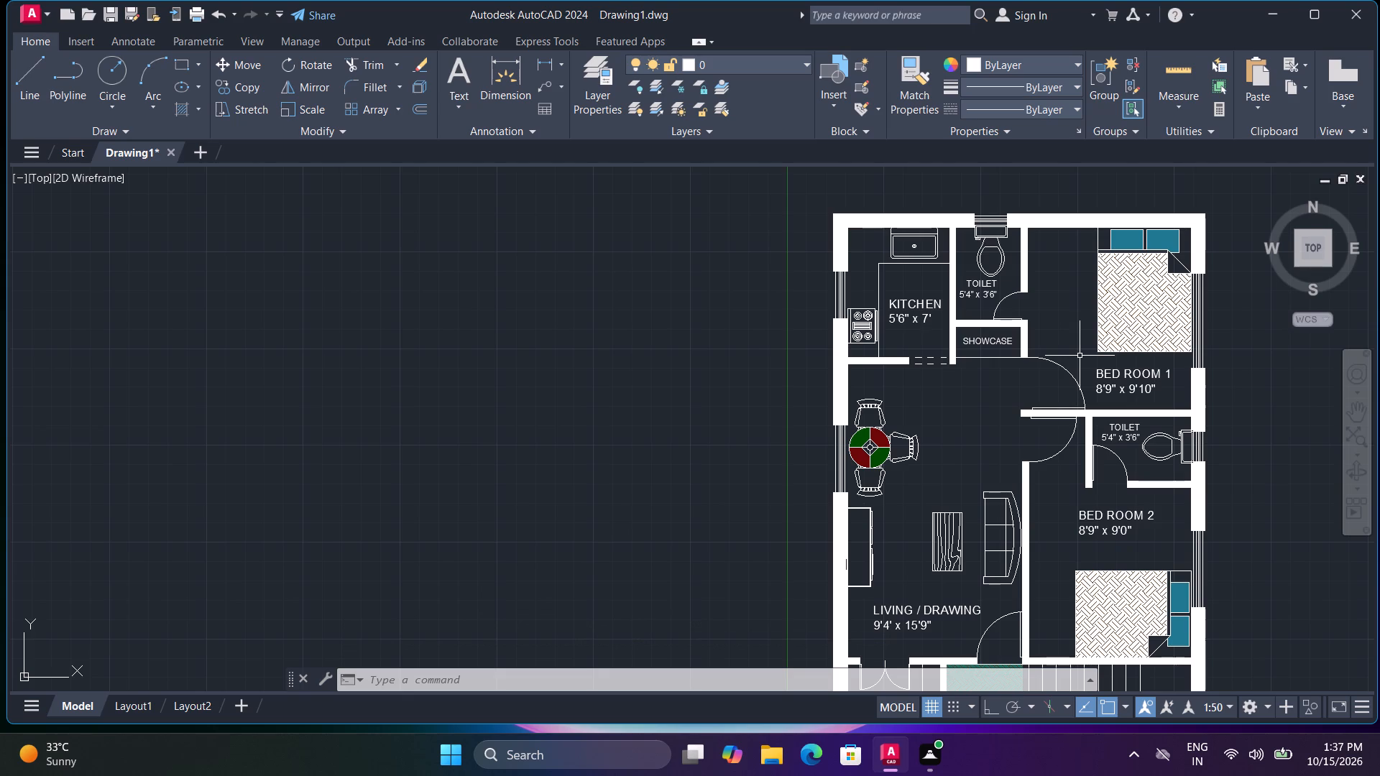
{"action": "left_click", "coordinate": [876, 449]}
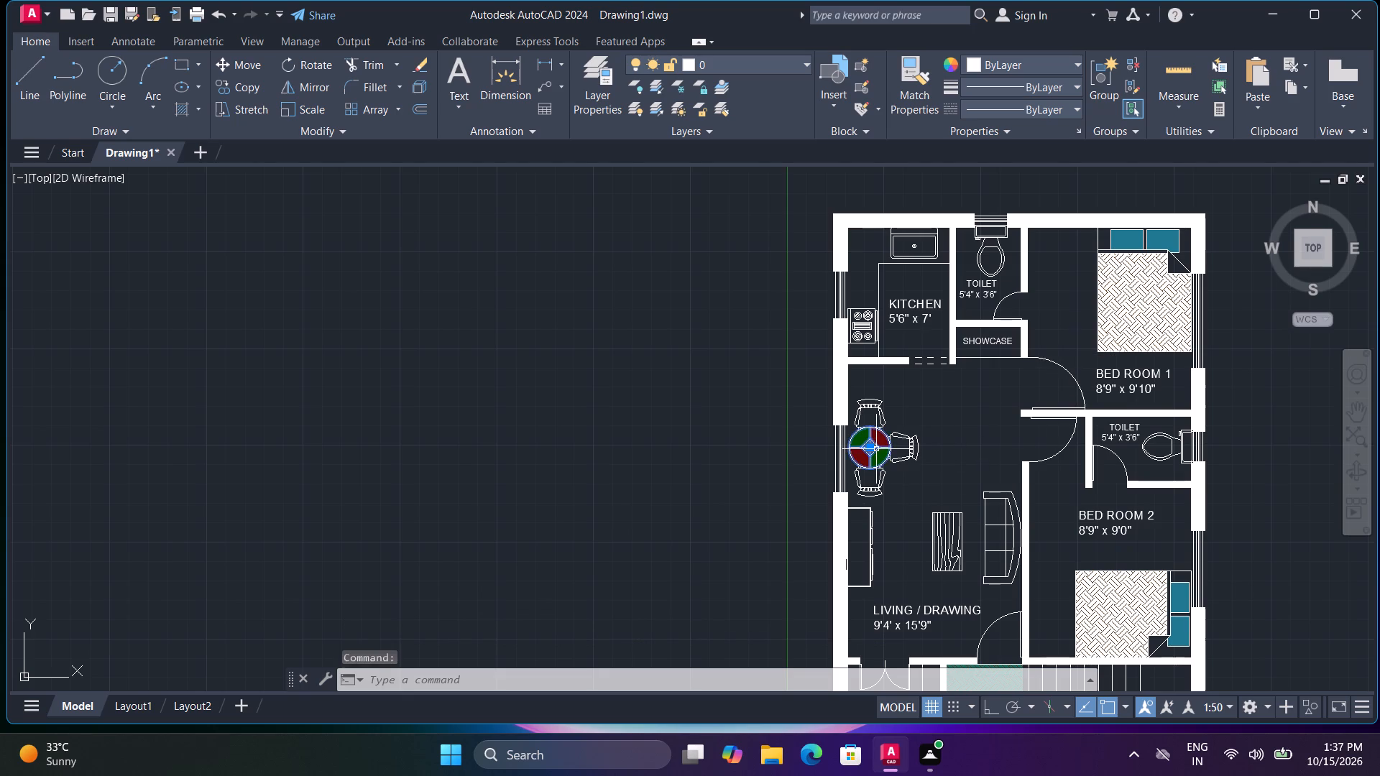
{"action": "key", "text": "c"}
{"action": "type", "text": "O"}
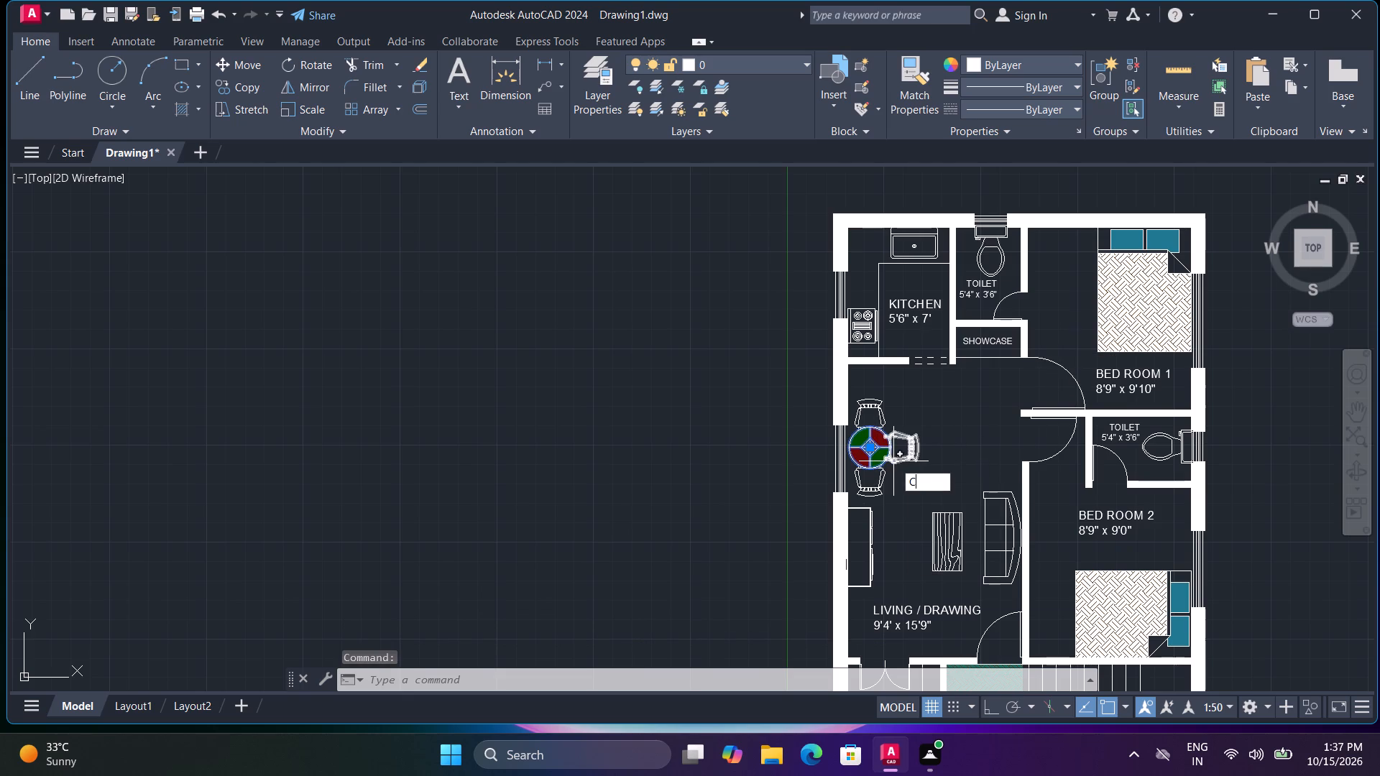
{"action": "key", "text": "space"}
{"action": "left_click", "coordinate": [868, 449]}
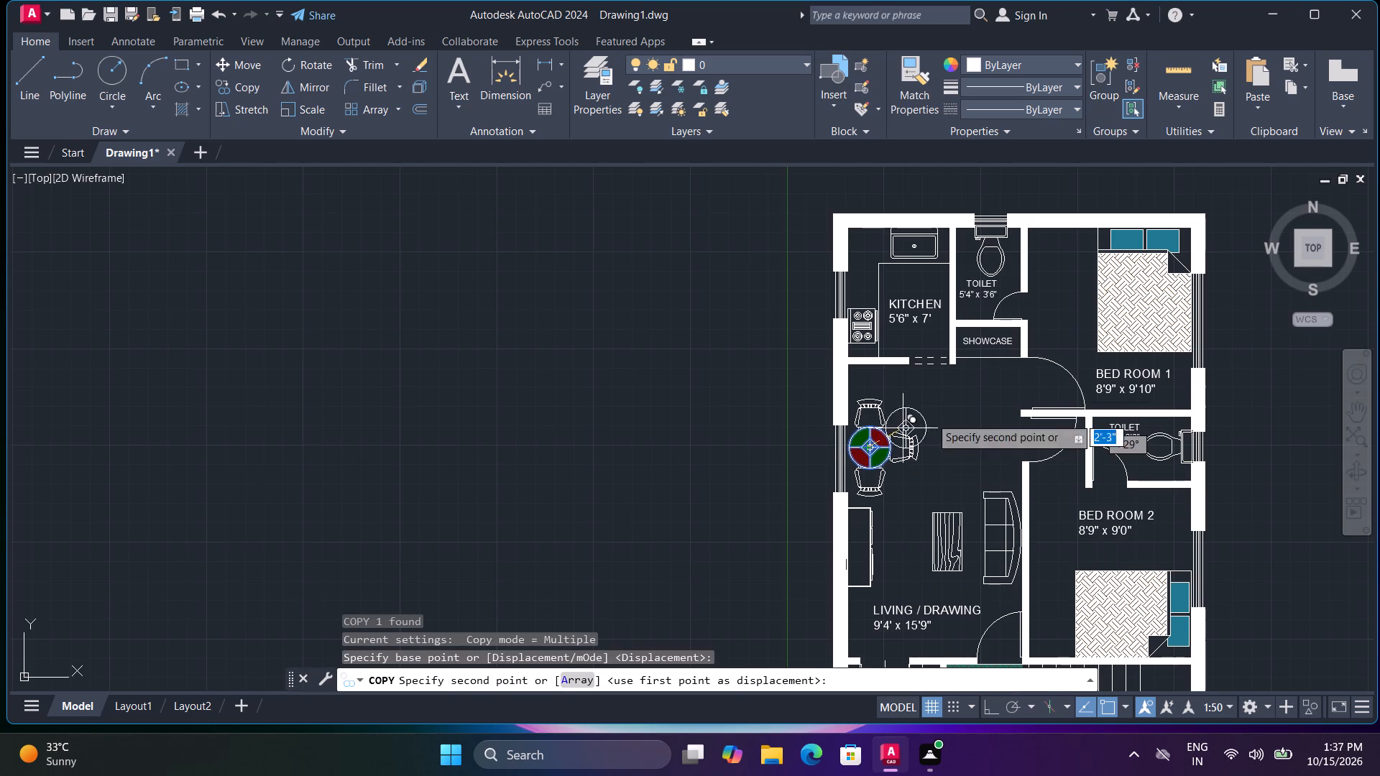
{"action": "middle_click_drag", "start_coordinate": [1034, 310], "coordinate": [993, 384]}
{"action": "scroll", "coordinate": [1024, 342], "scroll_direction": "up", "scroll_amount": 3}
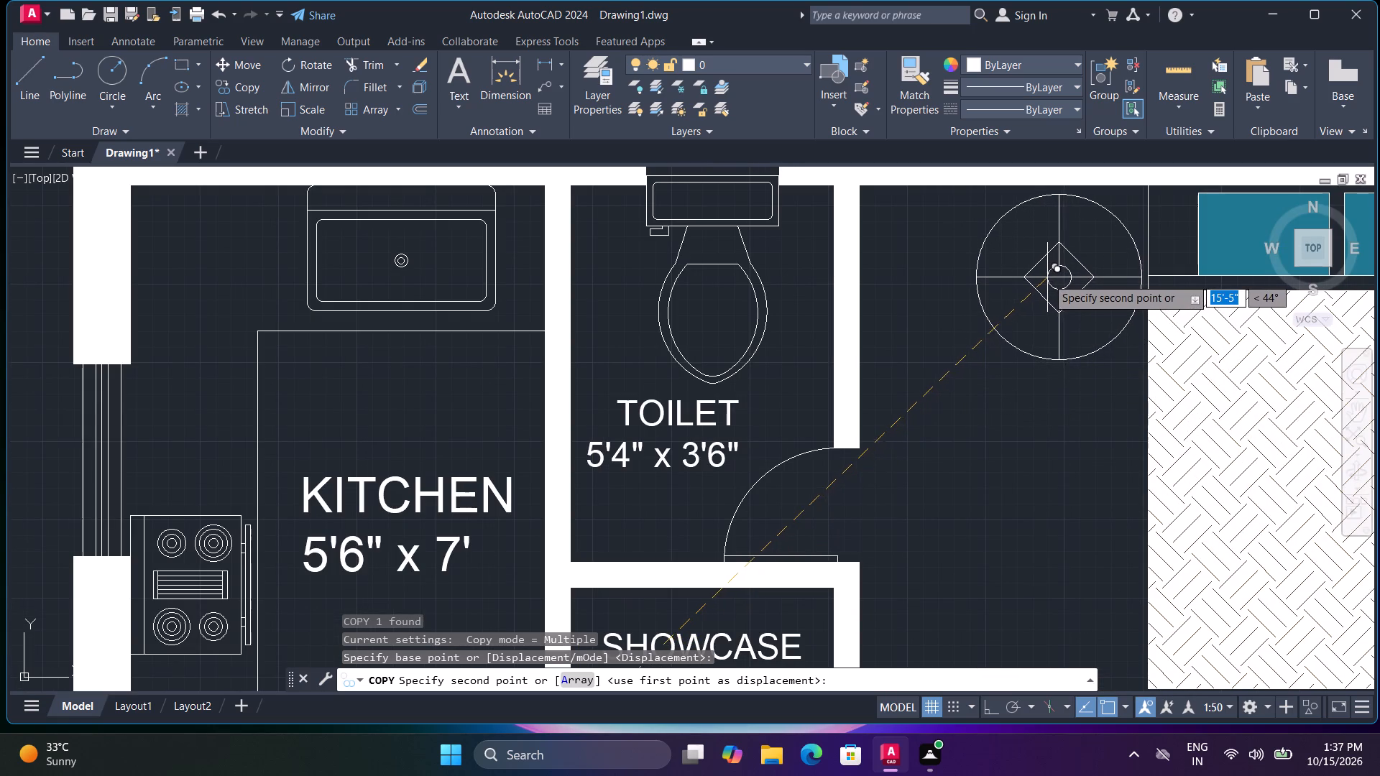
{"action": "left_click", "coordinate": [1036, 292]}
{"action": "middle_click_drag", "start_coordinate": [1065, 366], "coordinate": [1049, 358]}
{"action": "scroll", "coordinate": [1049, 358], "scroll_direction": "down", "scroll_amount": 2}
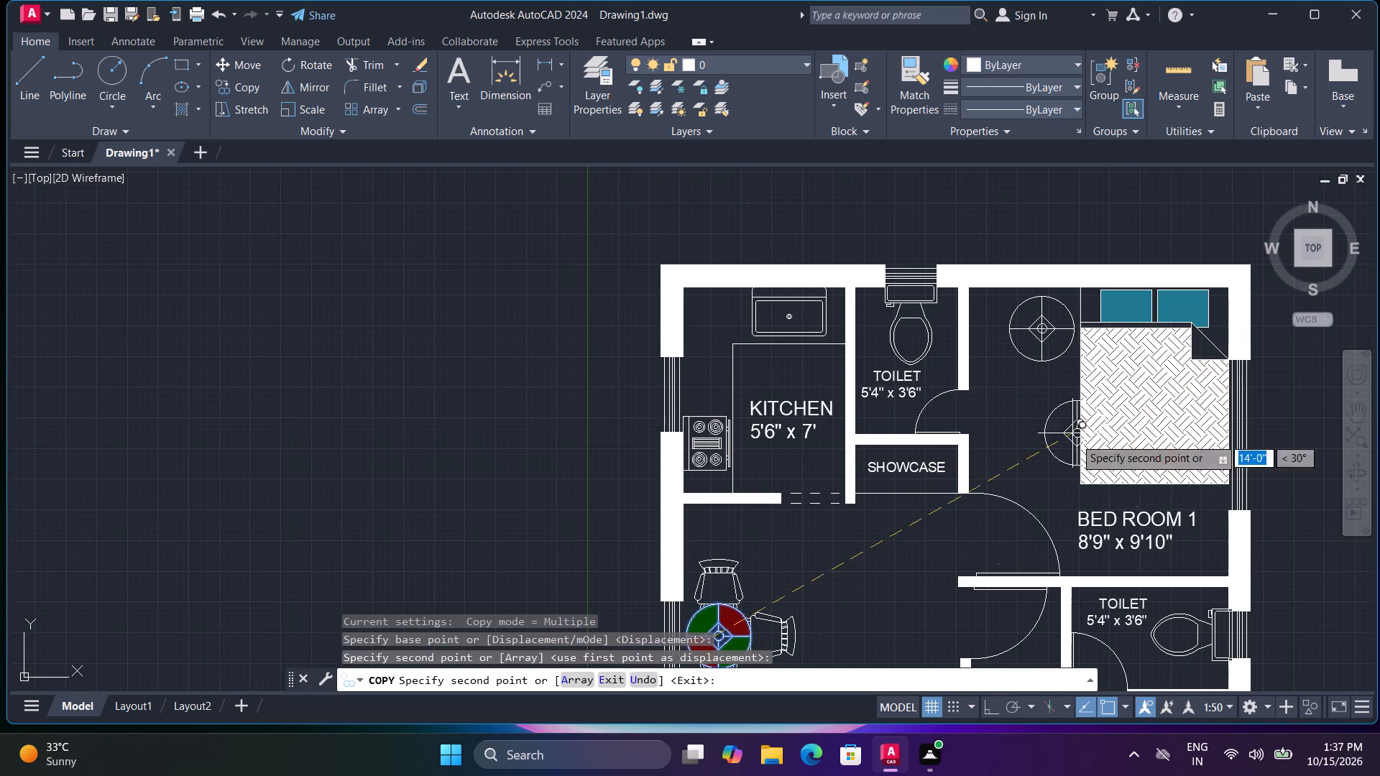
{"action": "middle_click_drag", "start_coordinate": [1116, 542], "coordinate": [914, 239]}
{"action": "left_click", "coordinate": [975, 491]}
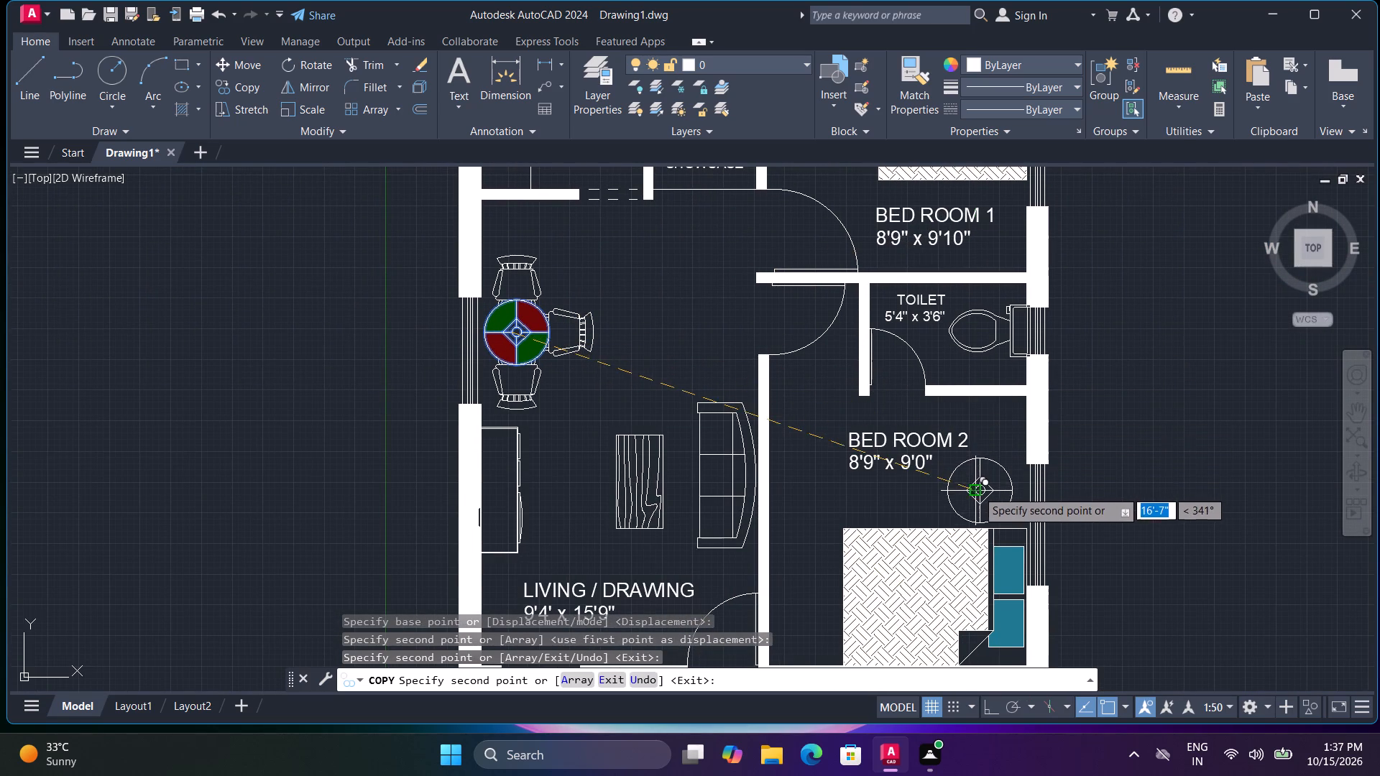
{"action": "key", "text": "Escape"}
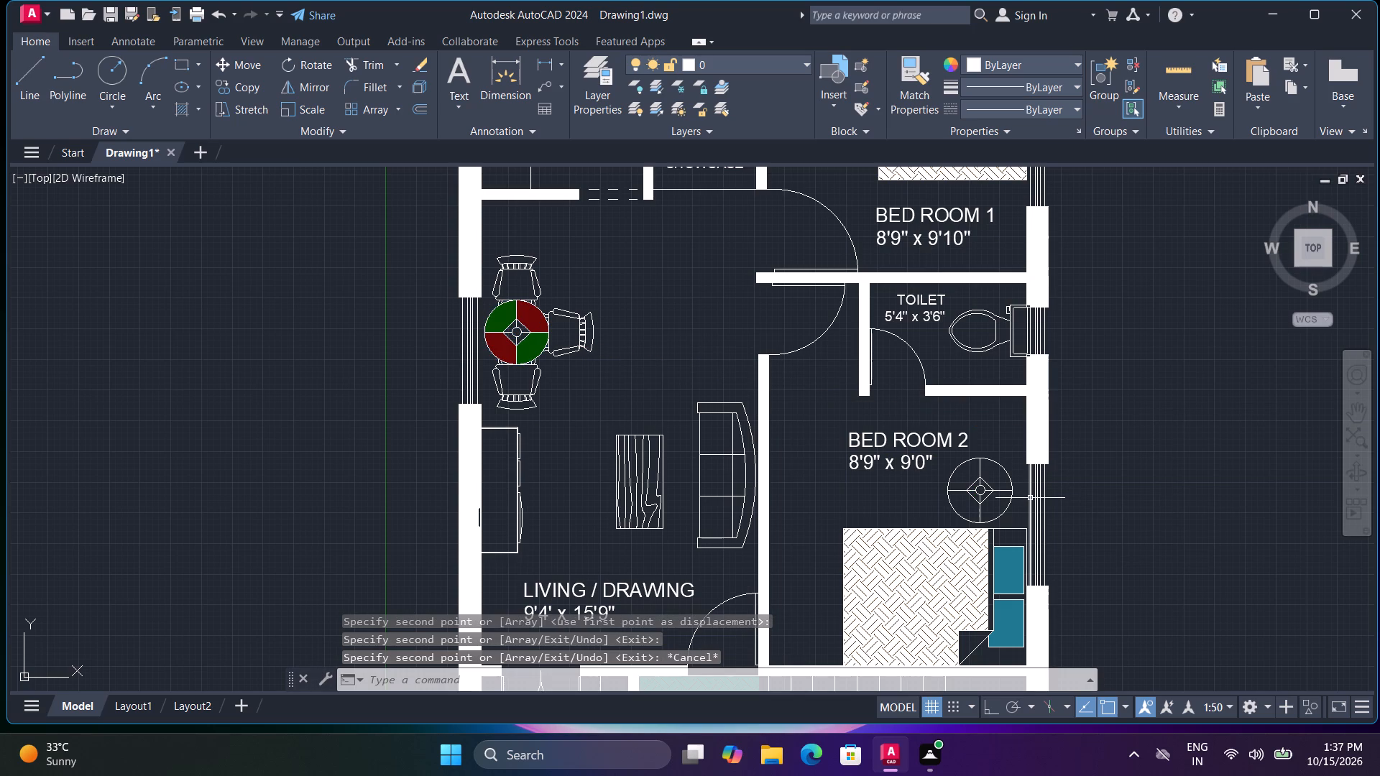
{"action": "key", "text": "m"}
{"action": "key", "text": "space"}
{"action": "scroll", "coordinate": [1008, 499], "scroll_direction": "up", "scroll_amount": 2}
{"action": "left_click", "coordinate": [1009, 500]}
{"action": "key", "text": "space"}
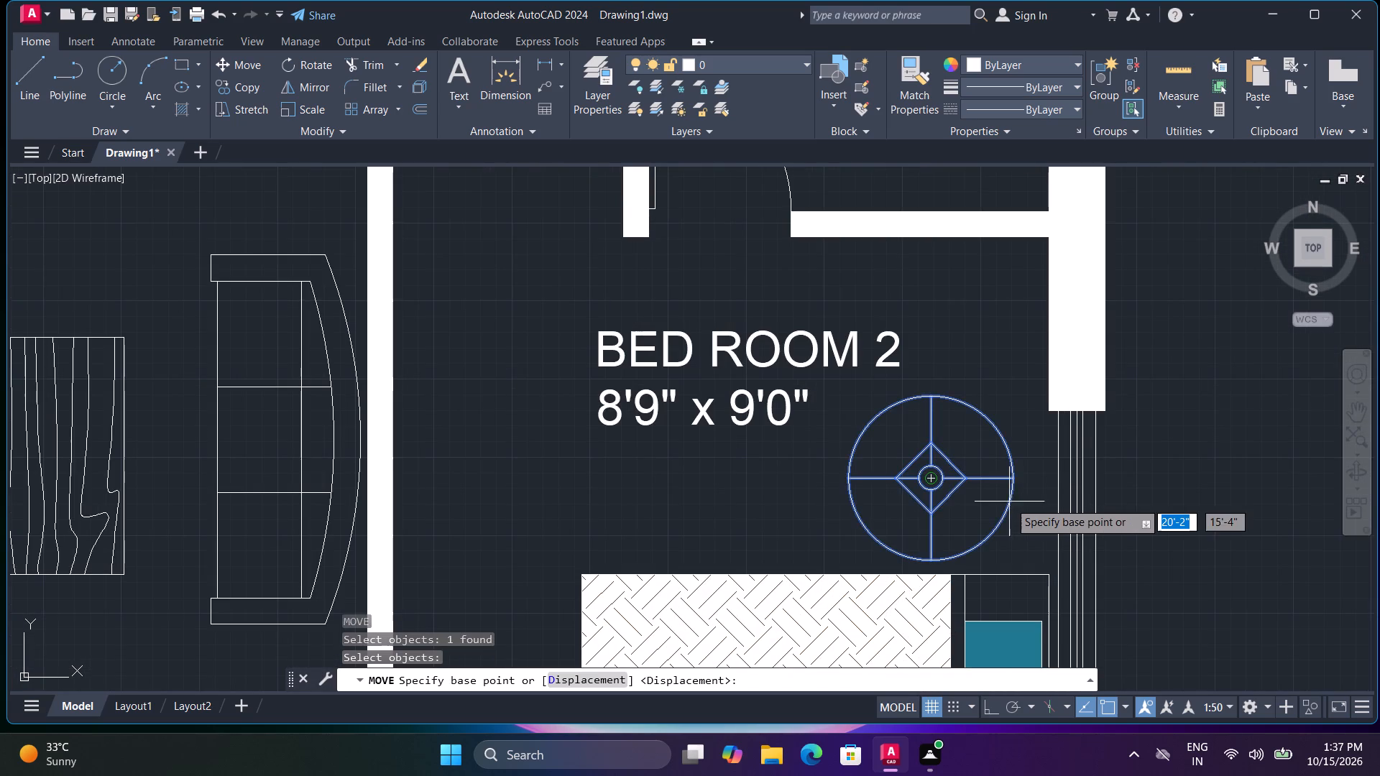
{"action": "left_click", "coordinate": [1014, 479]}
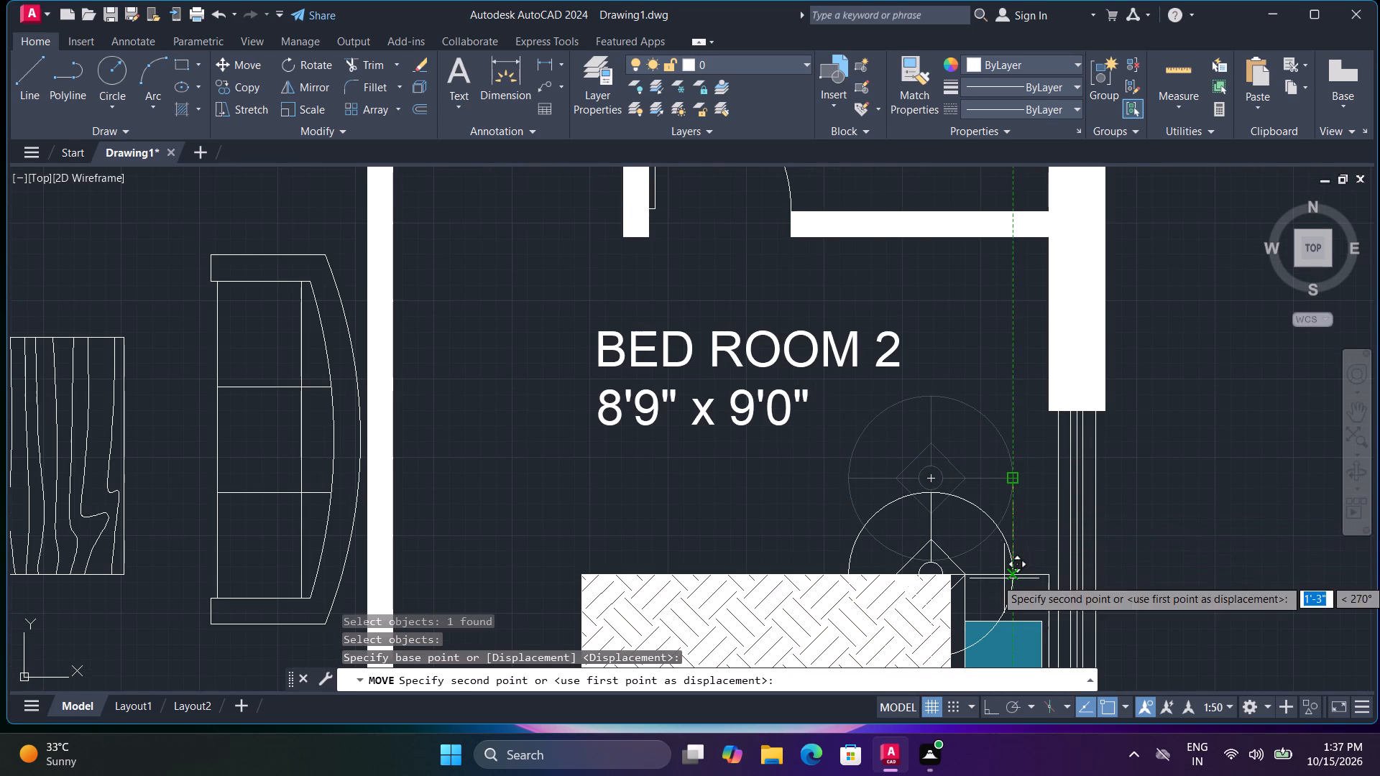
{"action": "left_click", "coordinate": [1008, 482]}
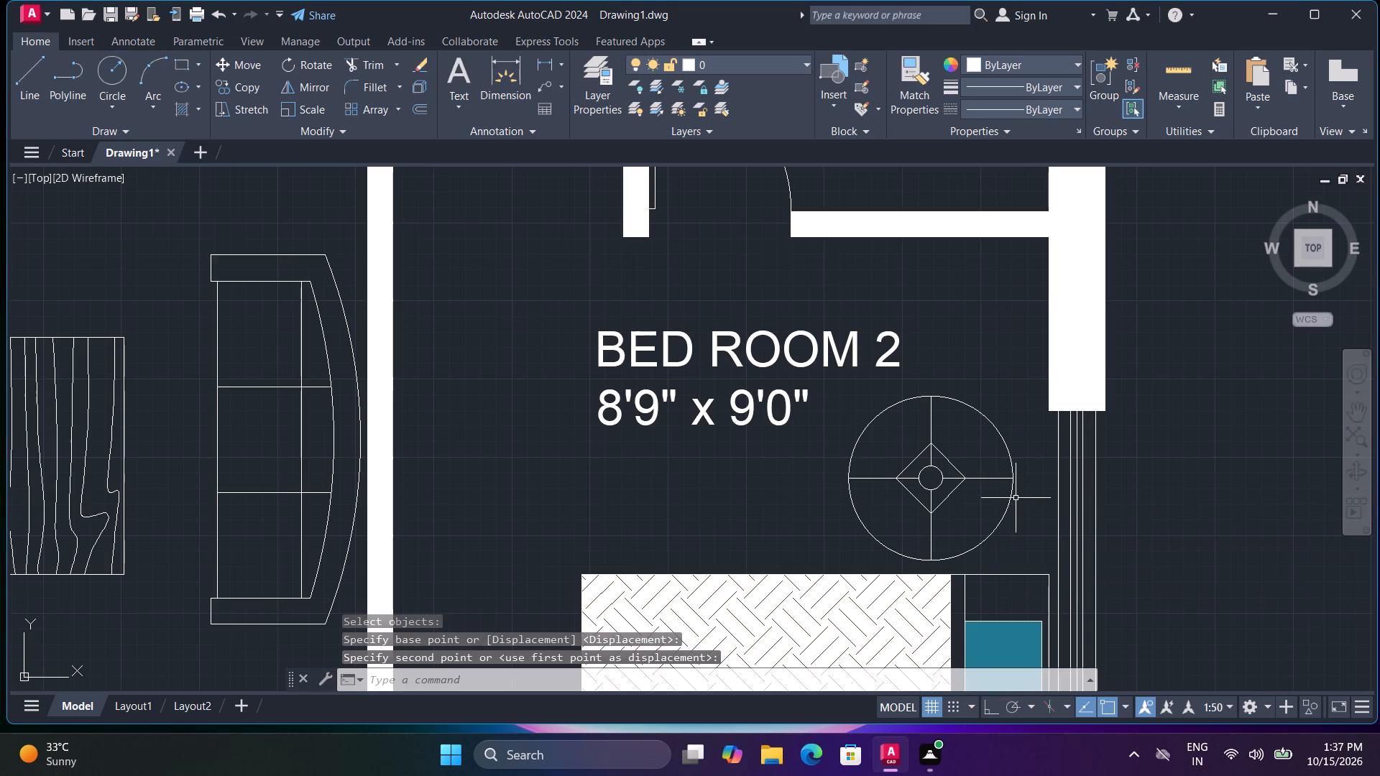
Move the BED ROOM 2 round table by its bed-side edge point closer to the window wall, beside the head of the bed.
{"action": "key", "text": "space"}
{"action": "left_click", "coordinate": [970, 549]}
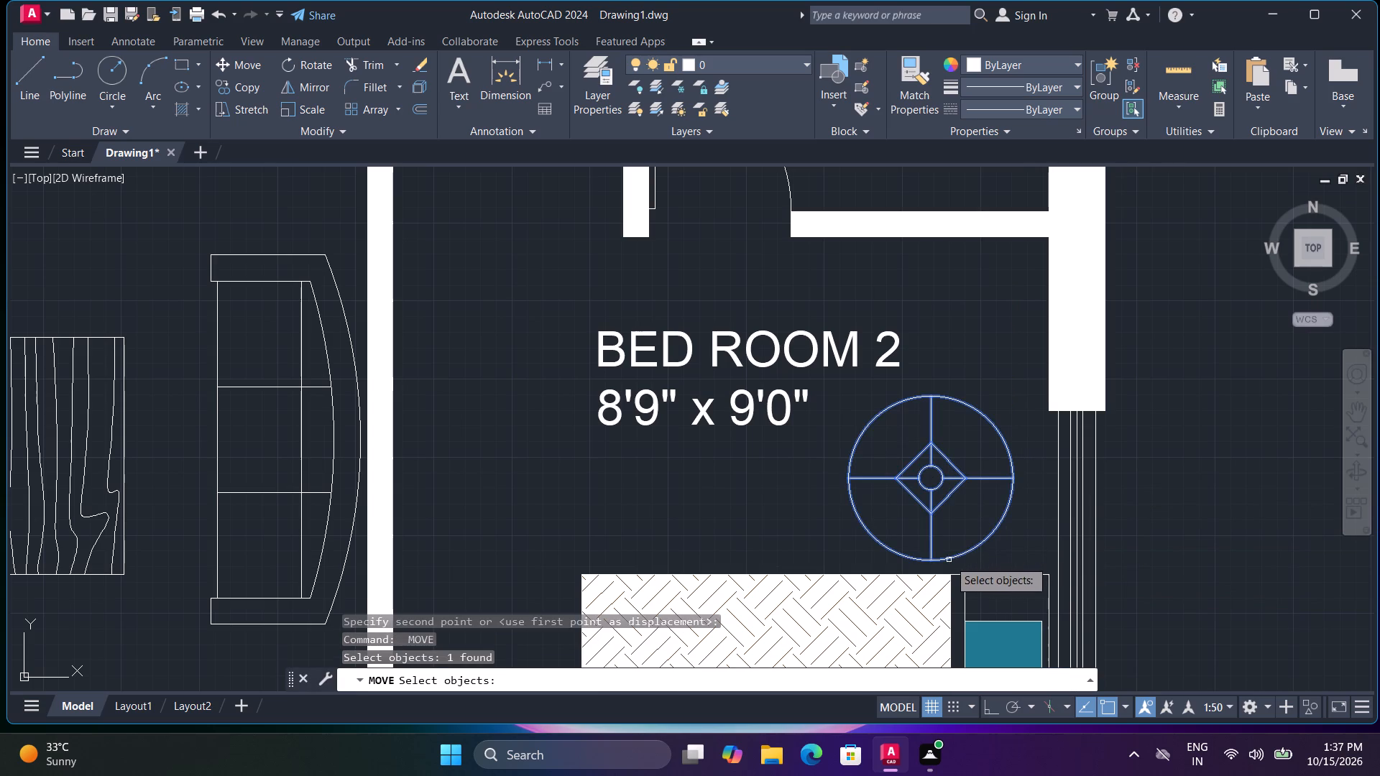
{"action": "key", "text": "space"}
{"action": "left_click", "coordinate": [929, 560]}
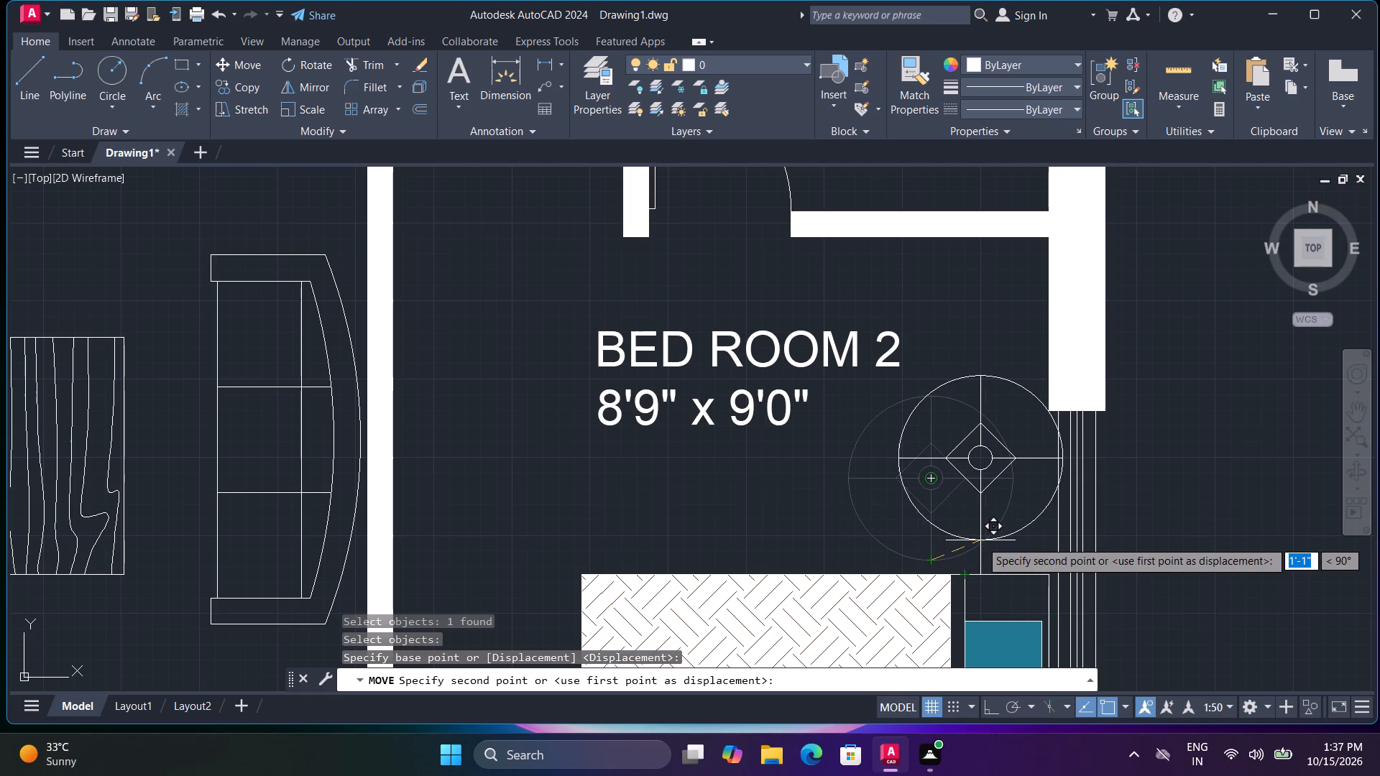
{"action": "left_click", "coordinate": [972, 546]}
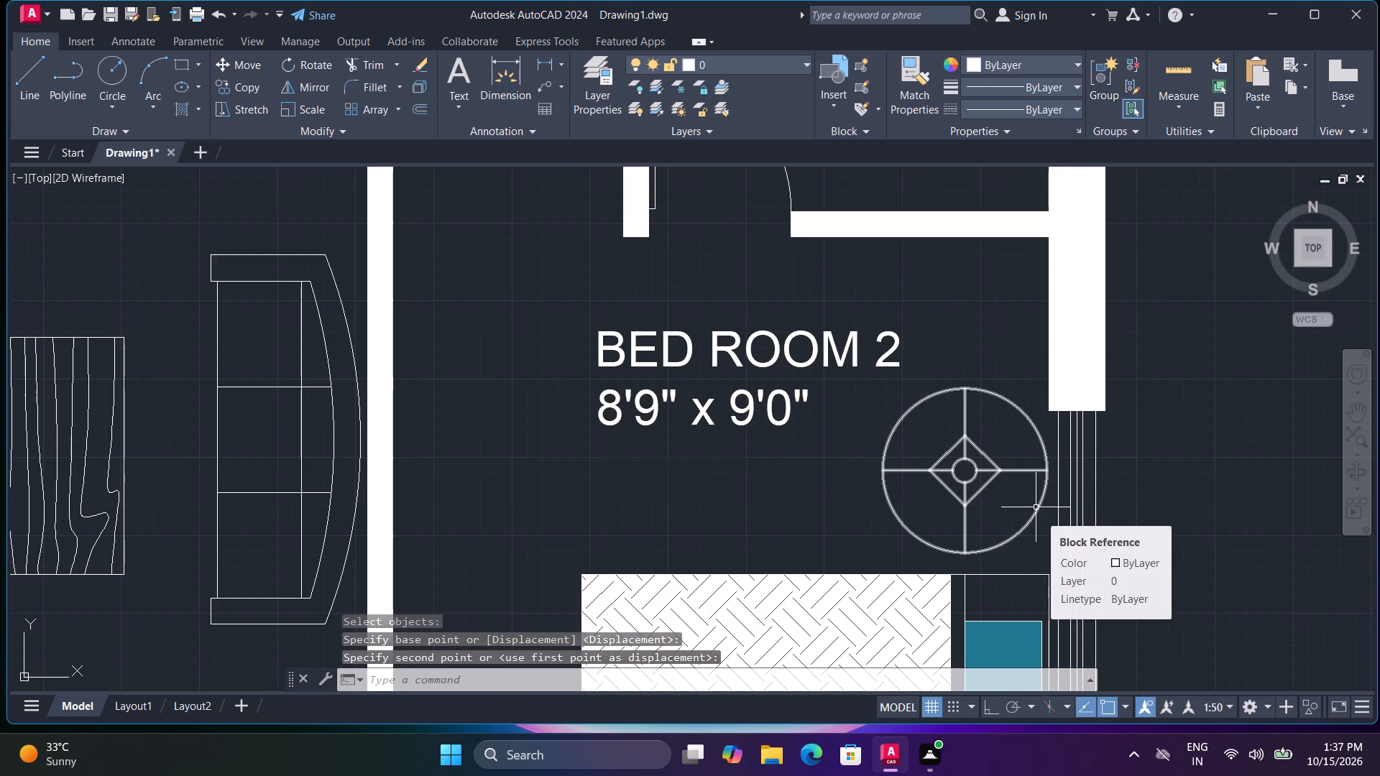
Scale the BED ROOM 2 round table about its centre down to about half its size.
{"action": "type", "text": "SC"}
{"action": "key", "text": "space"}
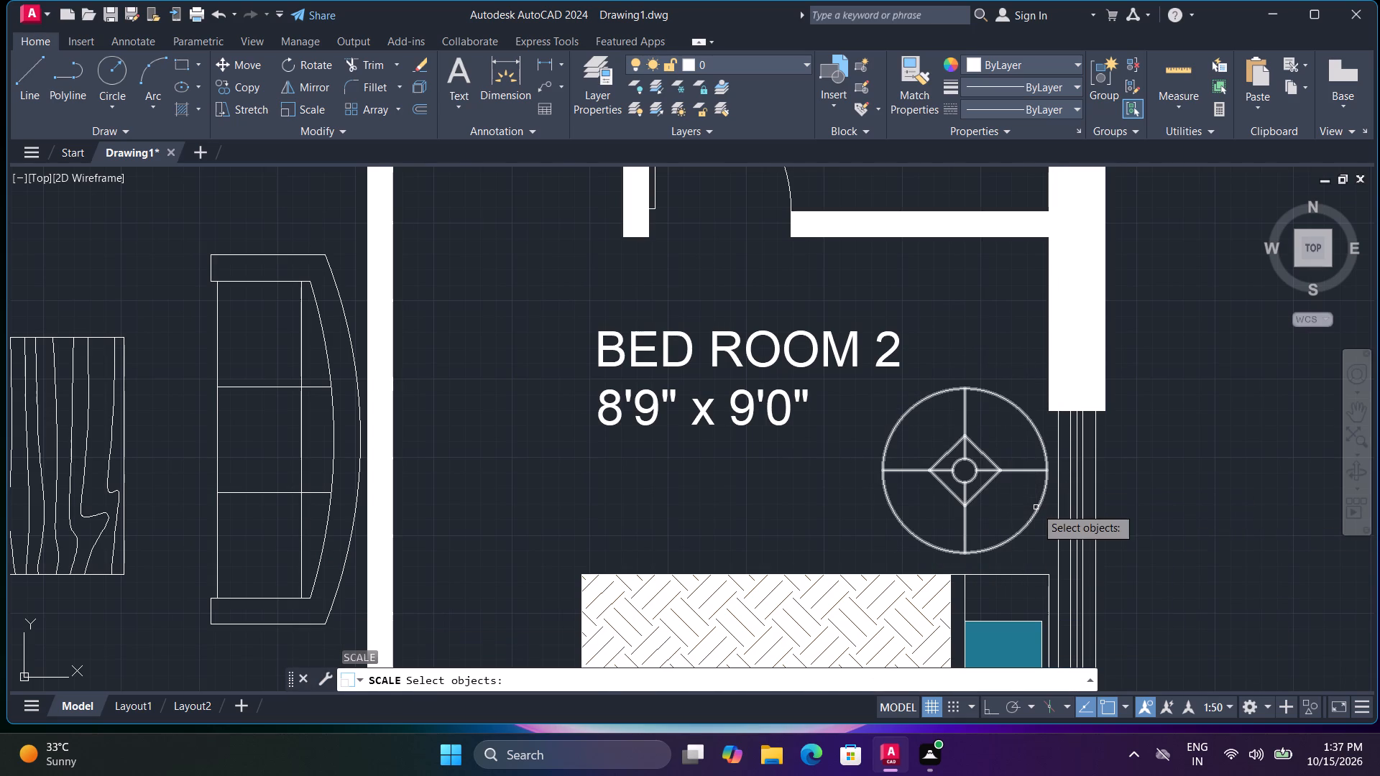
{"action": "left_click", "coordinate": [1037, 511]}
{"action": "key", "text": "space"}
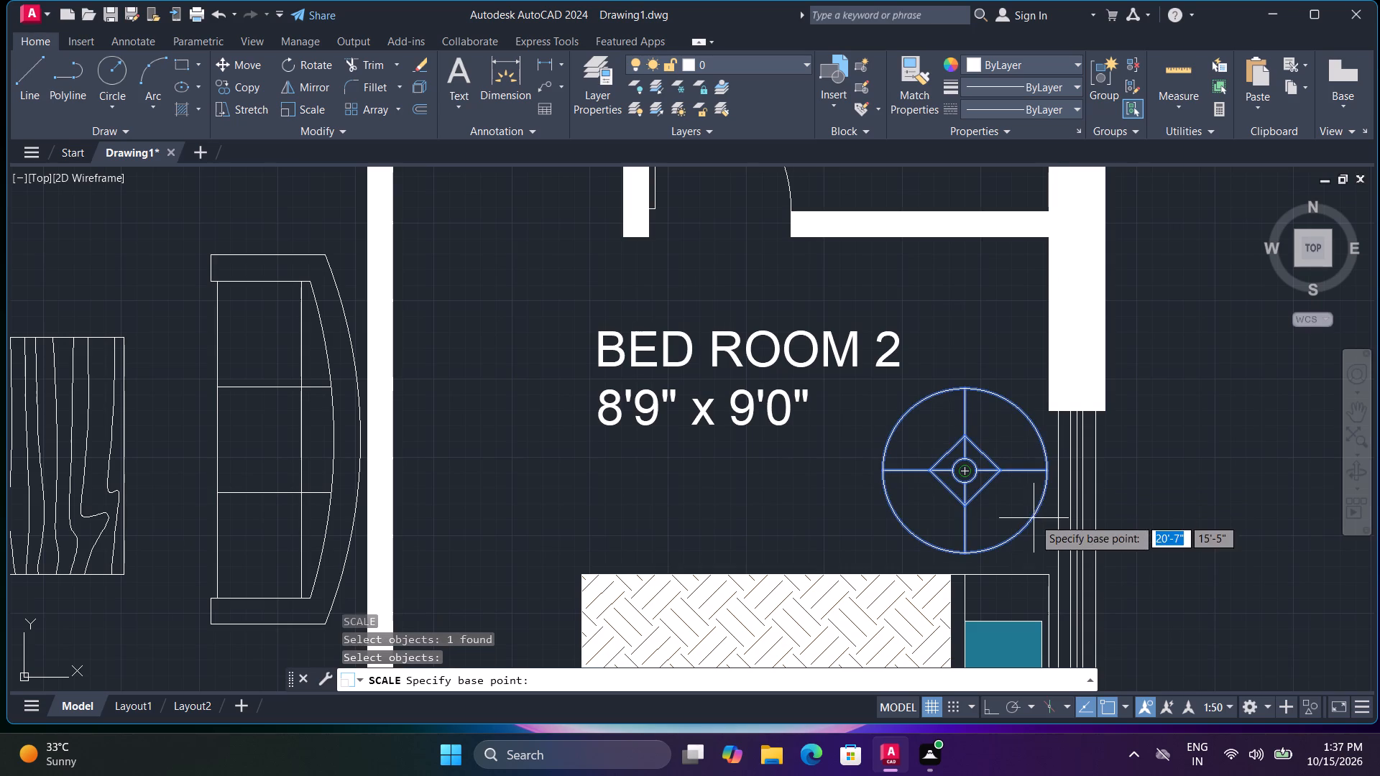
{"action": "left_click", "coordinate": [1034, 518]}
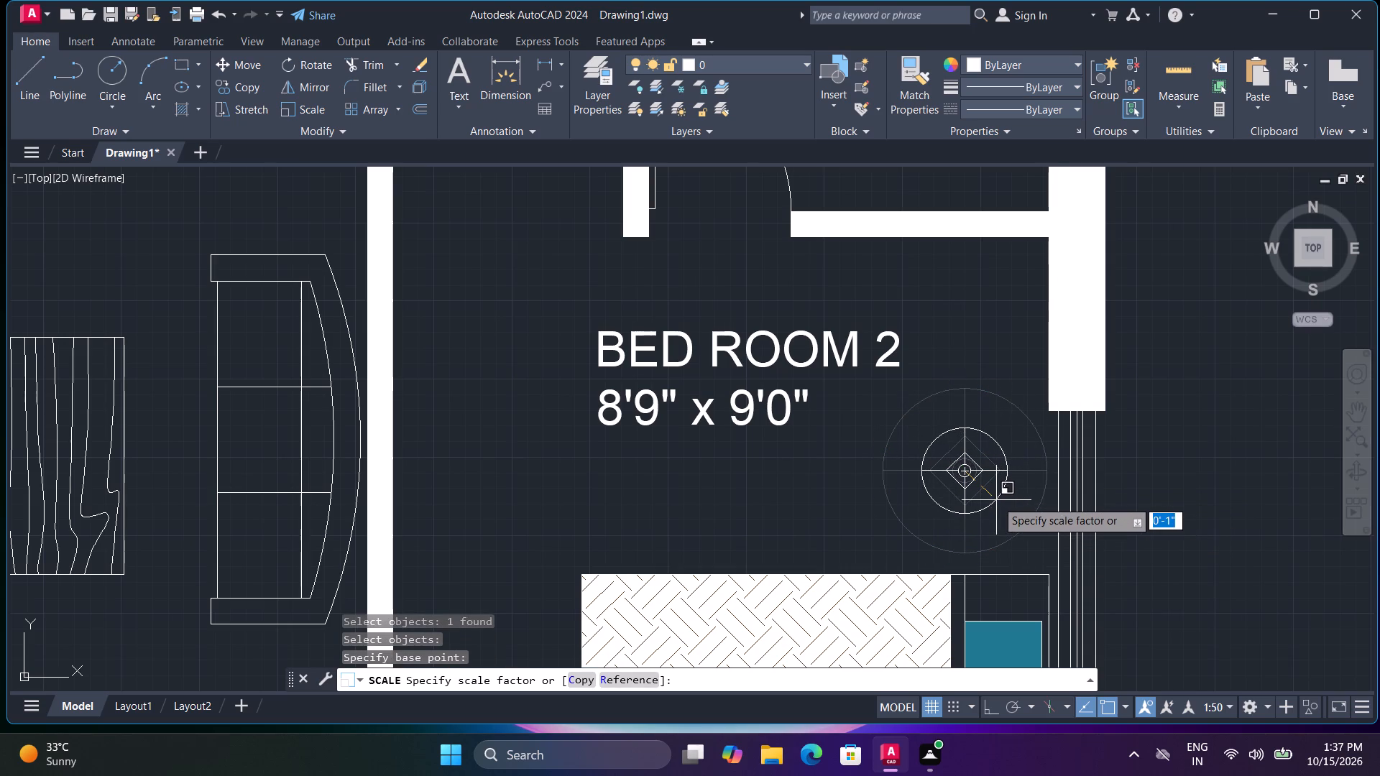
{"action": "left_click", "coordinate": [997, 501]}
Move the reduced BED ROOM 2 table by its centre into the corner between the window wall and the bed's pillow end.
{"action": "type", "text": "M"}
{"action": "key", "text": "space"}
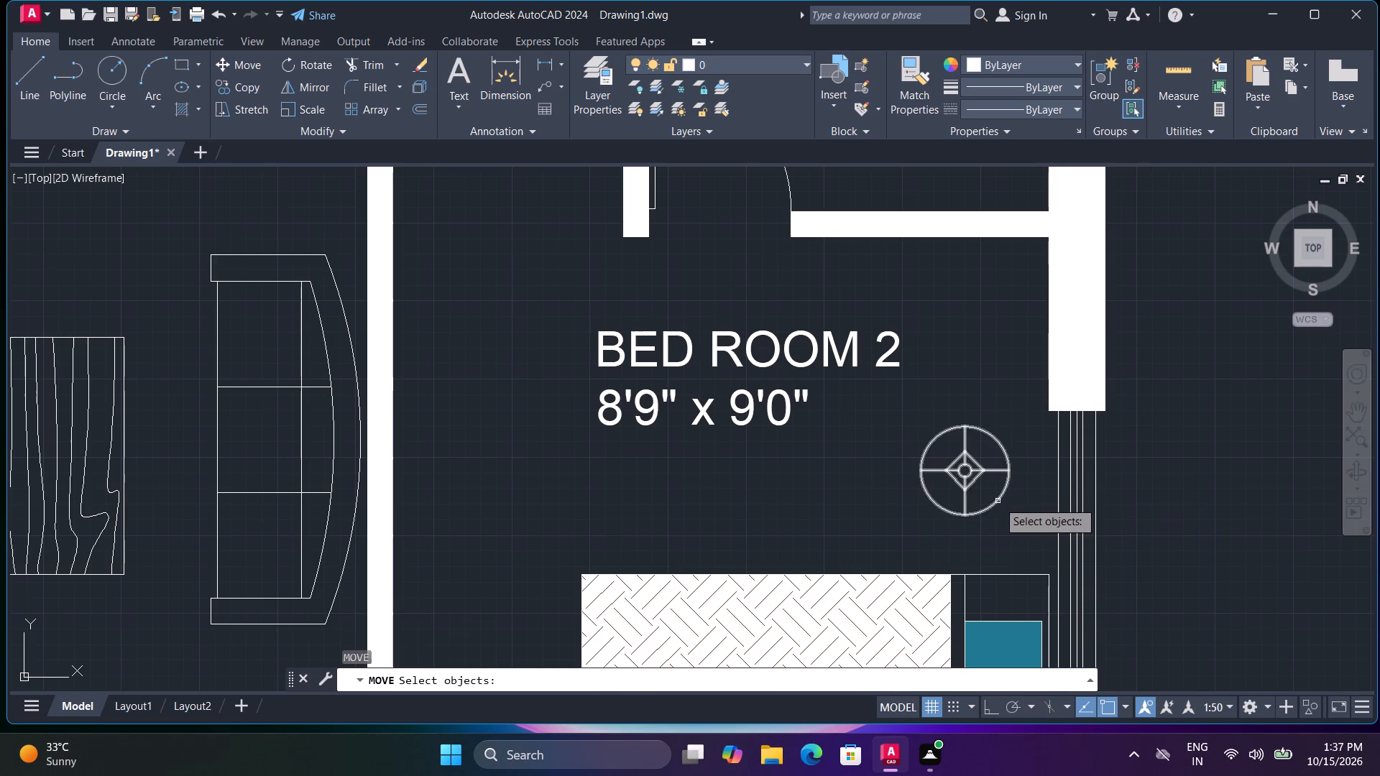
{"action": "left_click", "coordinate": [998, 501]}
{"action": "key", "text": "space"}
{"action": "left_click", "coordinate": [969, 472]}
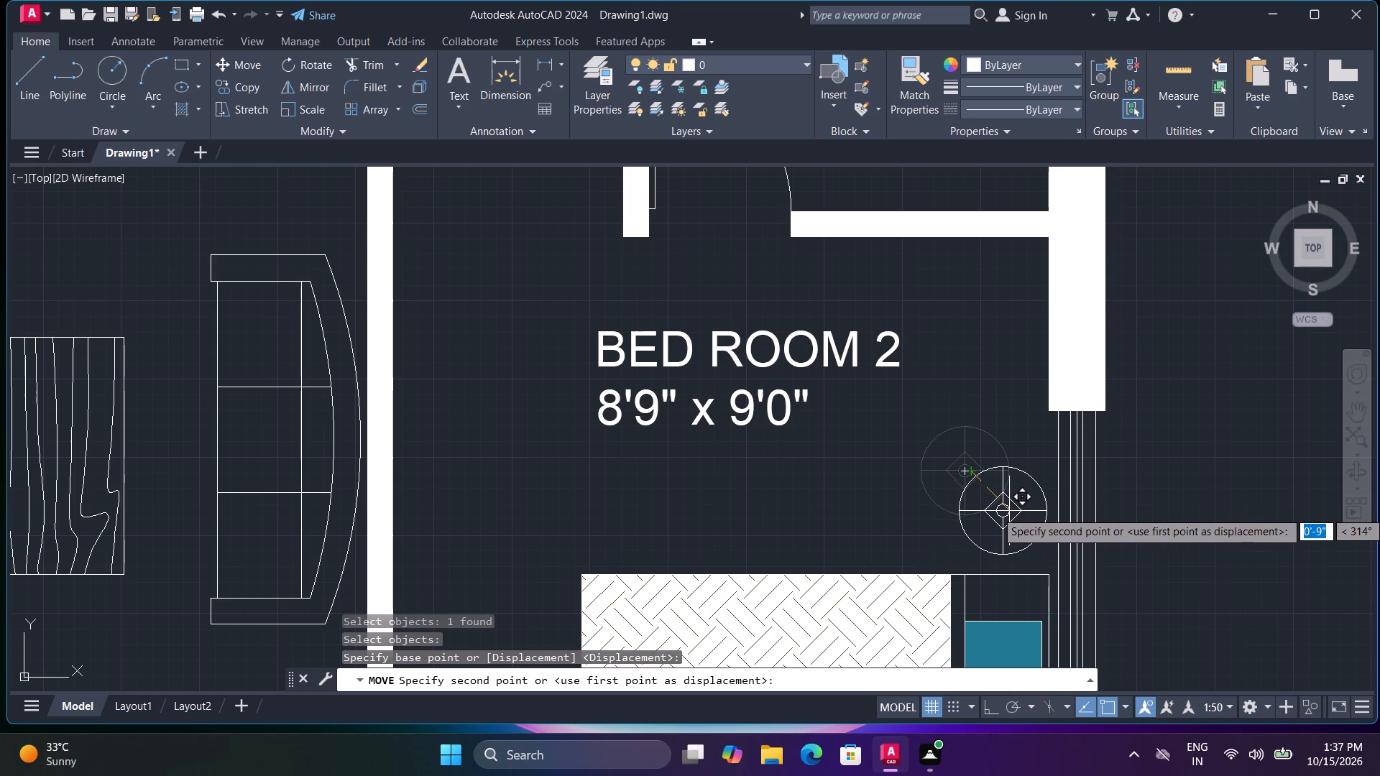
{"action": "left_click", "coordinate": [1007, 512]}
Scale the BED ROOM 1 round table about its centre down to about two-thirds of its size.
{"action": "scroll", "coordinate": [1009, 474], "scroll_direction": "down", "scroll_amount": 2}
{"action": "middle_click_drag", "start_coordinate": [1008, 441], "coordinate": [1038, 502]}
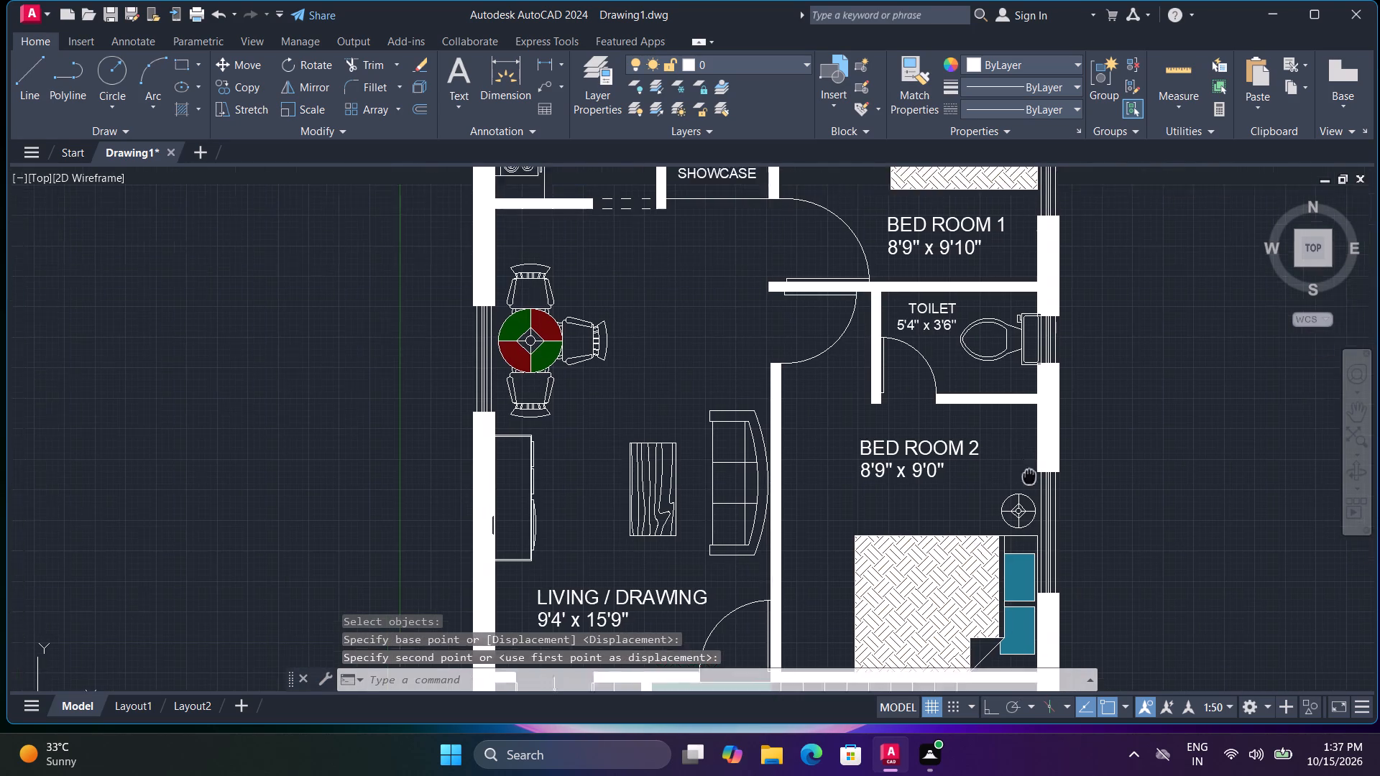
{"action": "middle_click_drag", "start_coordinate": [1038, 502], "coordinate": [1023, 657]}
{"action": "middle_click_drag", "start_coordinate": [882, 257], "coordinate": [907, 380]}
{"action": "scroll", "coordinate": [898, 380], "scroll_direction": "up", "scroll_amount": 3}
{"action": "left_click", "coordinate": [893, 369]}
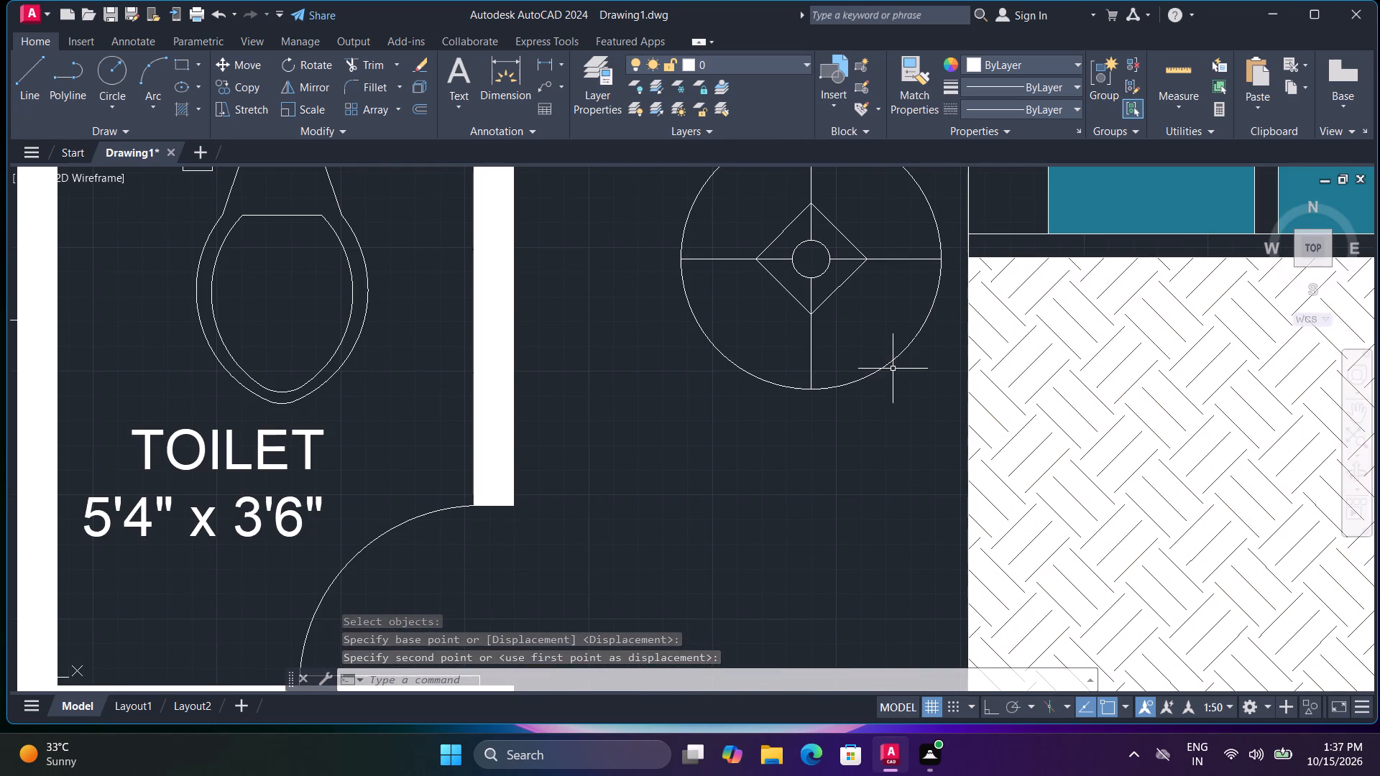
{"action": "left_click", "coordinate": [891, 365]}
{"action": "key", "text": "s"}
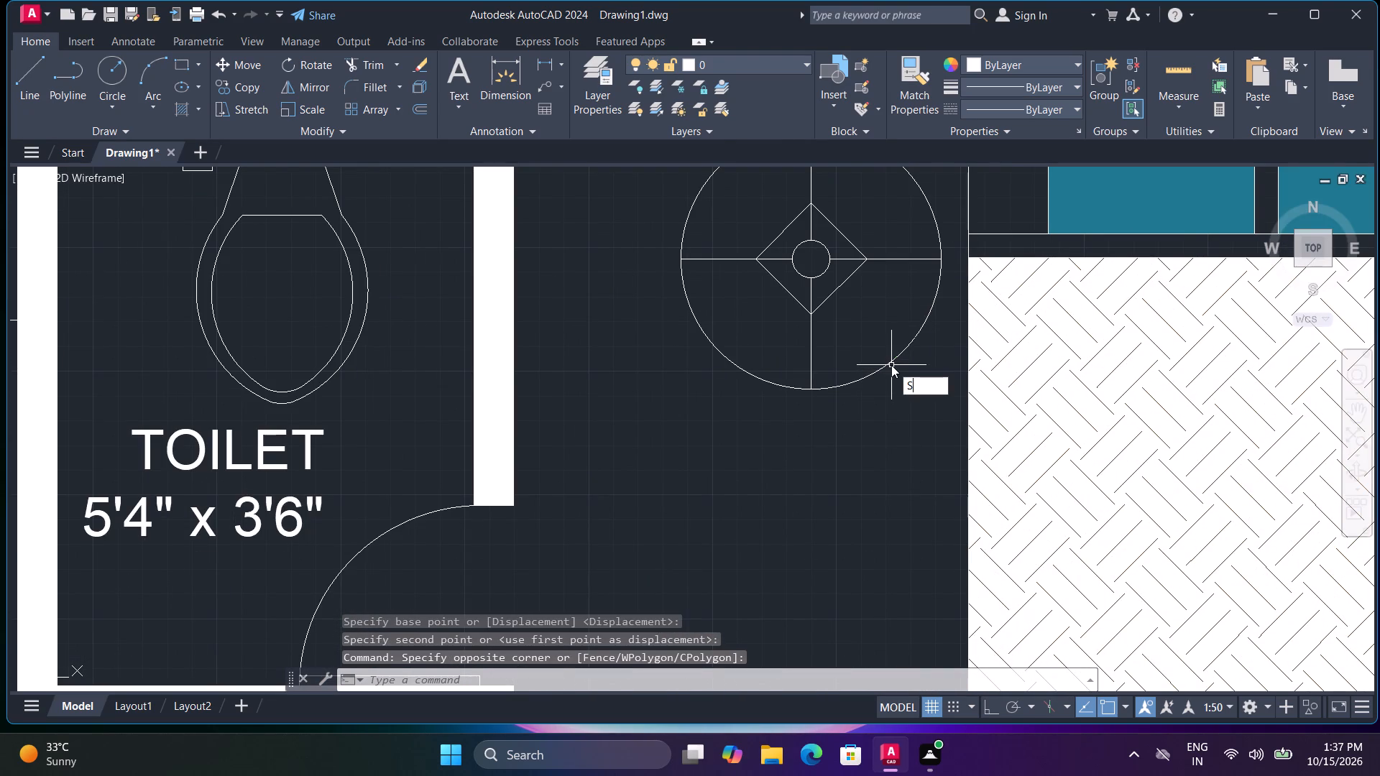
{"action": "key", "text": "v"}
{"action": "key", "text": "b"}
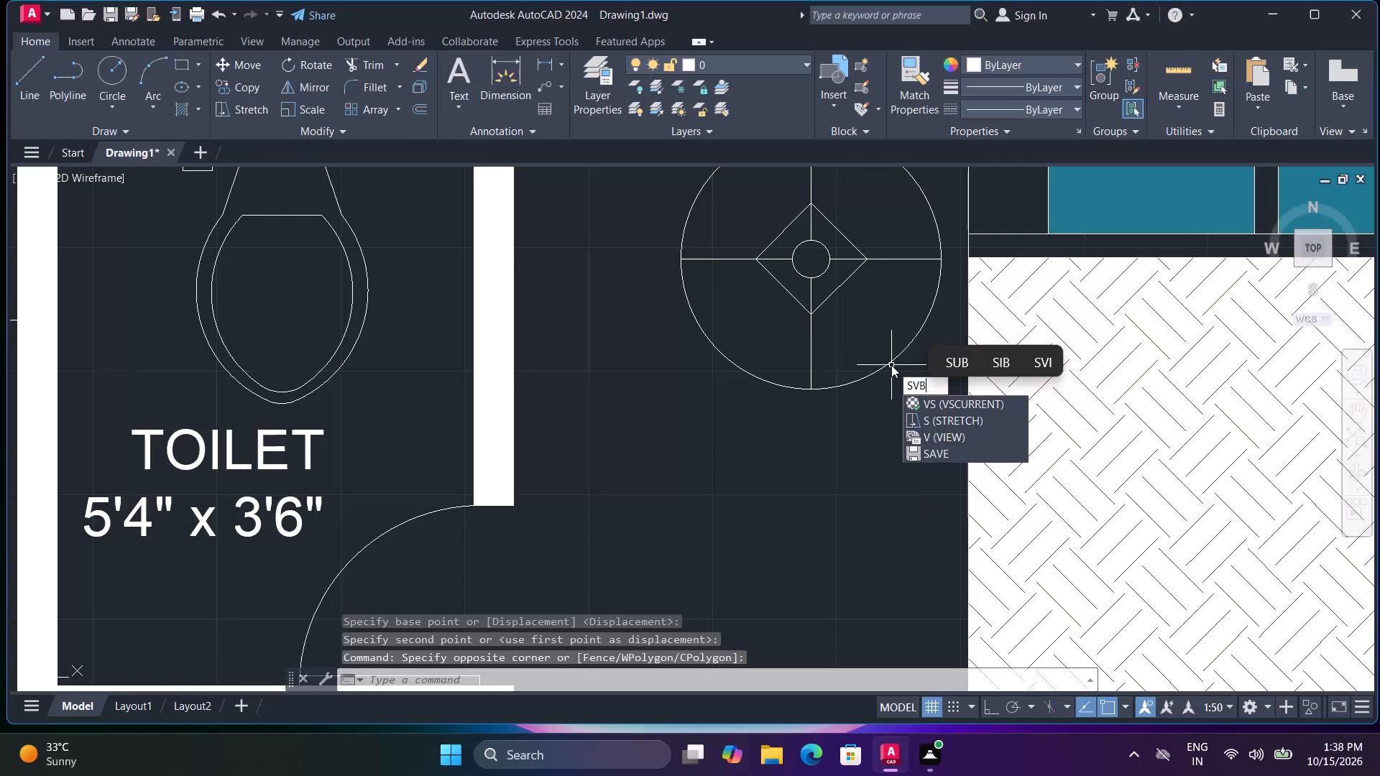
{"action": "key", "text": "c"}
{"action": "key", "text": "BackSpace"}
{"action": "key", "text": "Print"}
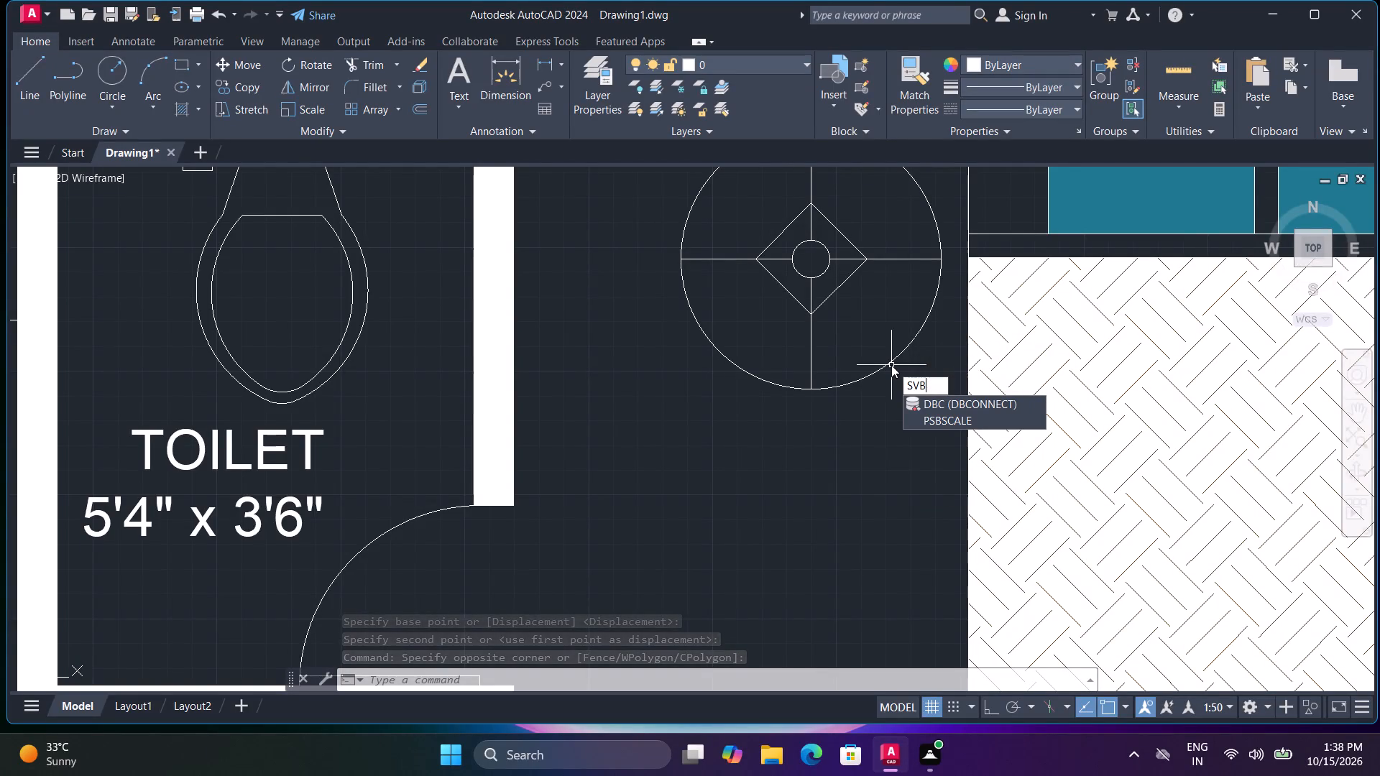
{"action": "key", "text": "BackSpace"}
{"action": "key", "text": "BackSpace"}
{"action": "type", "text": "C"}
{"action": "key", "text": "space"}
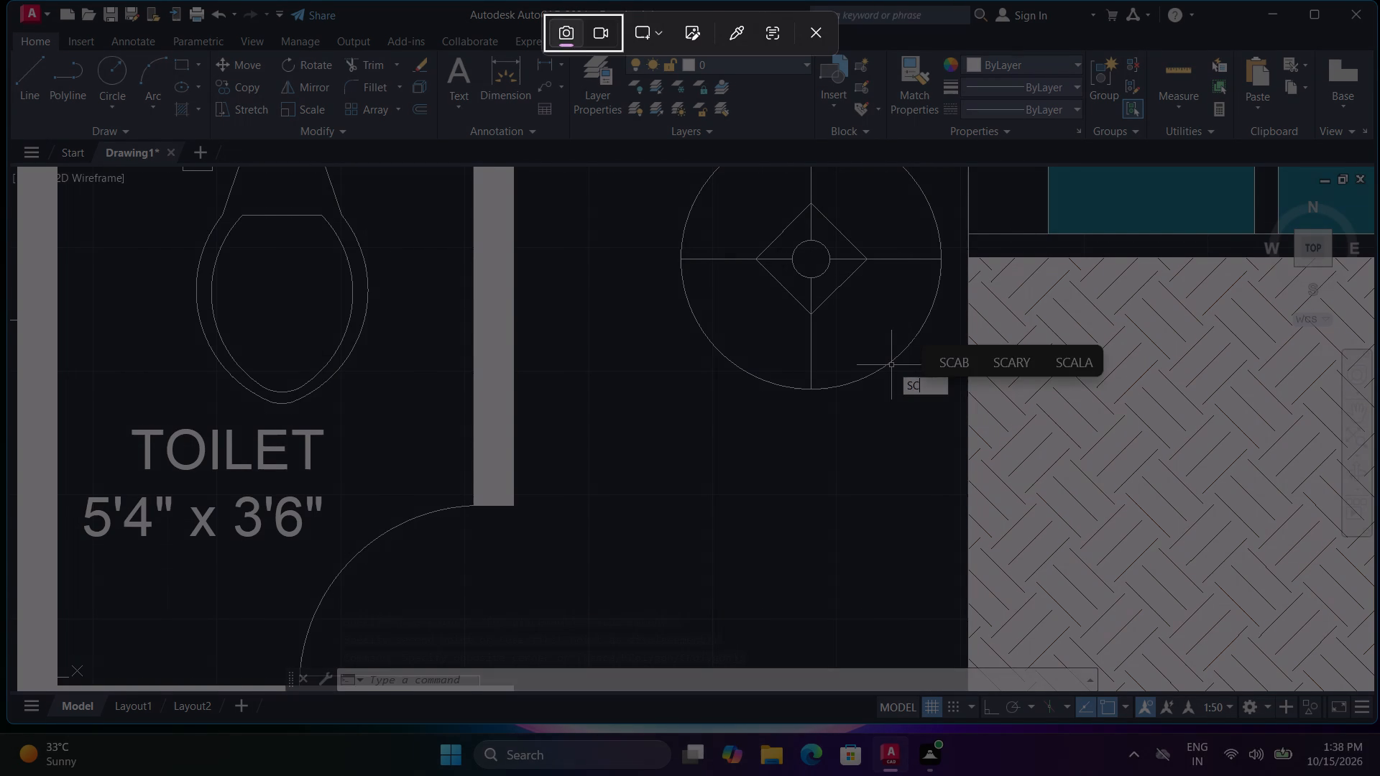
{"action": "left_click", "coordinate": [891, 365]}
{"action": "left_click", "coordinate": [819, 43]}
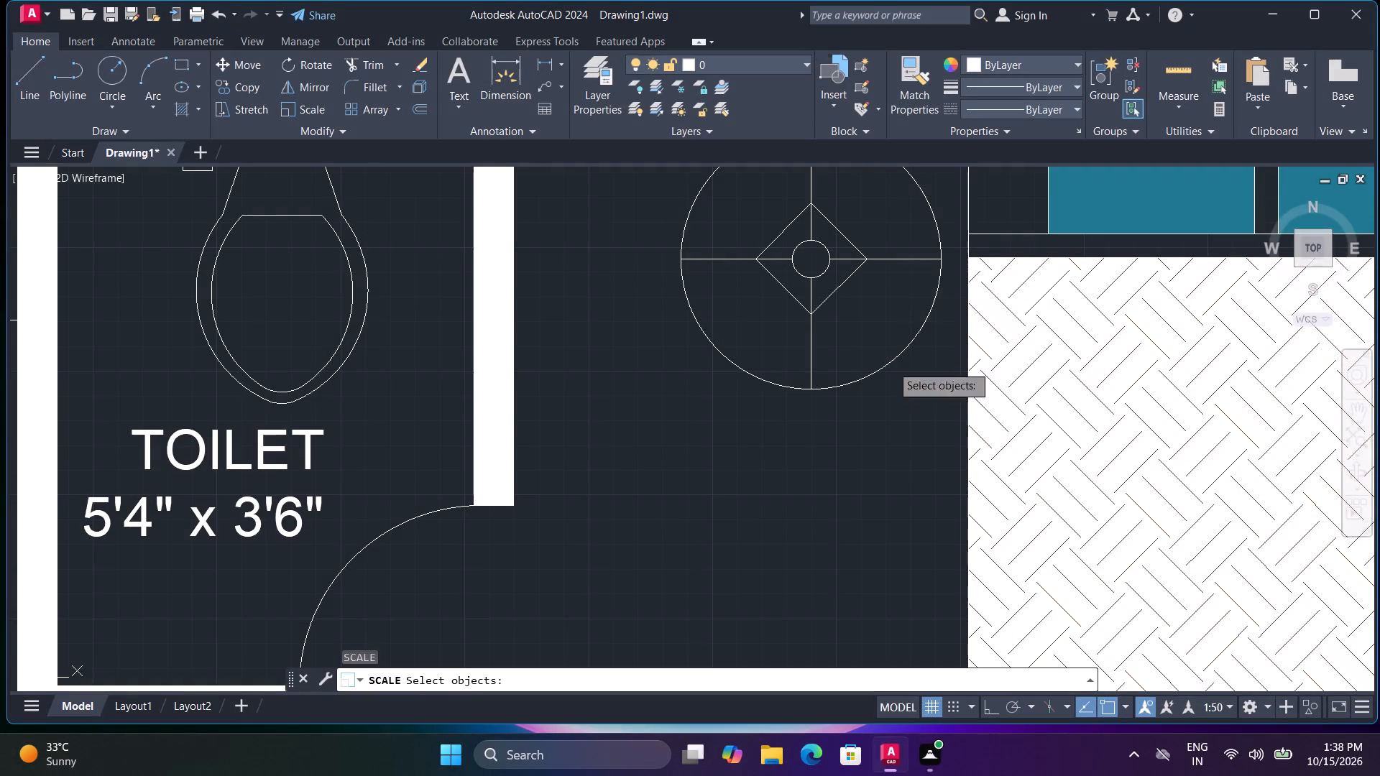
{"action": "left_click", "coordinate": [920, 330]}
{"action": "scroll", "coordinate": [847, 268], "scroll_direction": "up", "scroll_amount": 1}
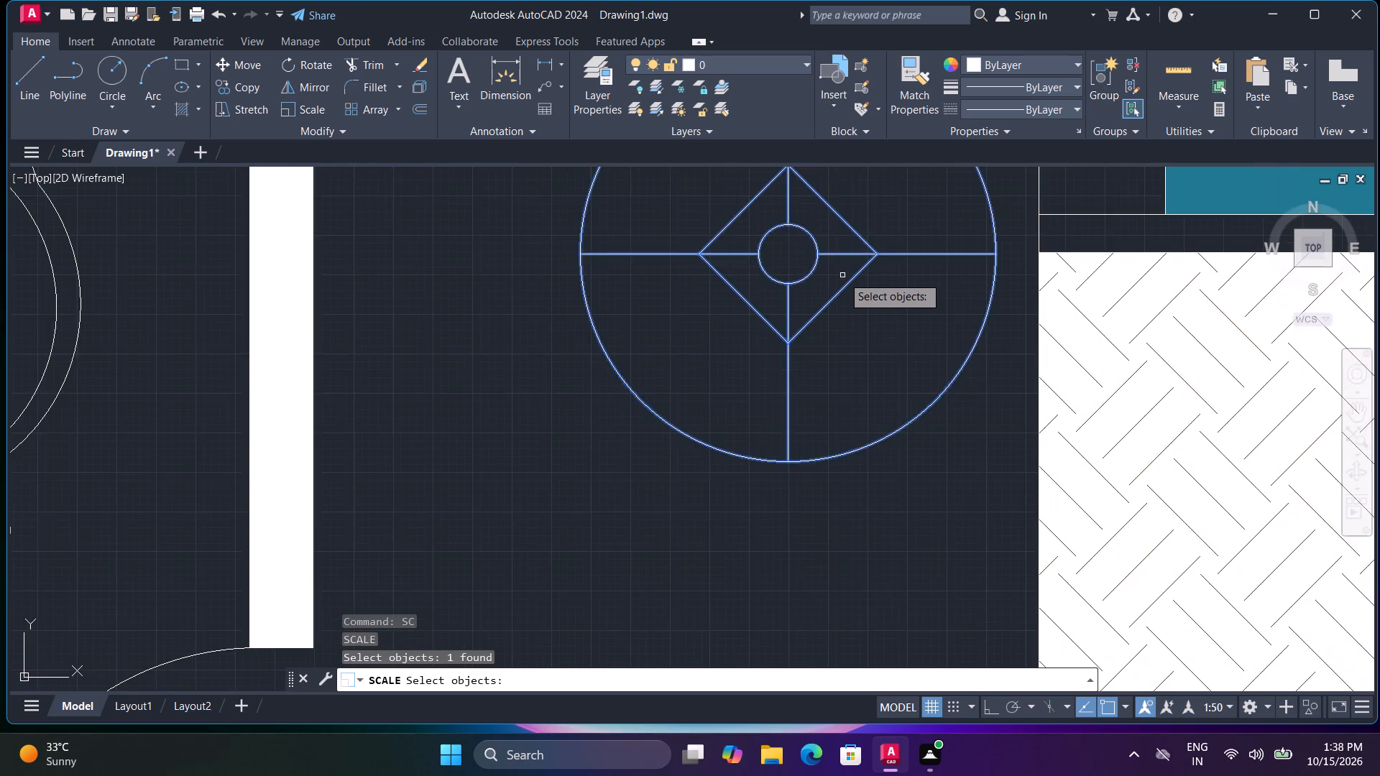
{"action": "scroll", "coordinate": [842, 280], "scroll_direction": "down", "scroll_amount": 2}
{"action": "key", "text": "space"}
{"action": "left_click", "coordinate": [821, 274]}
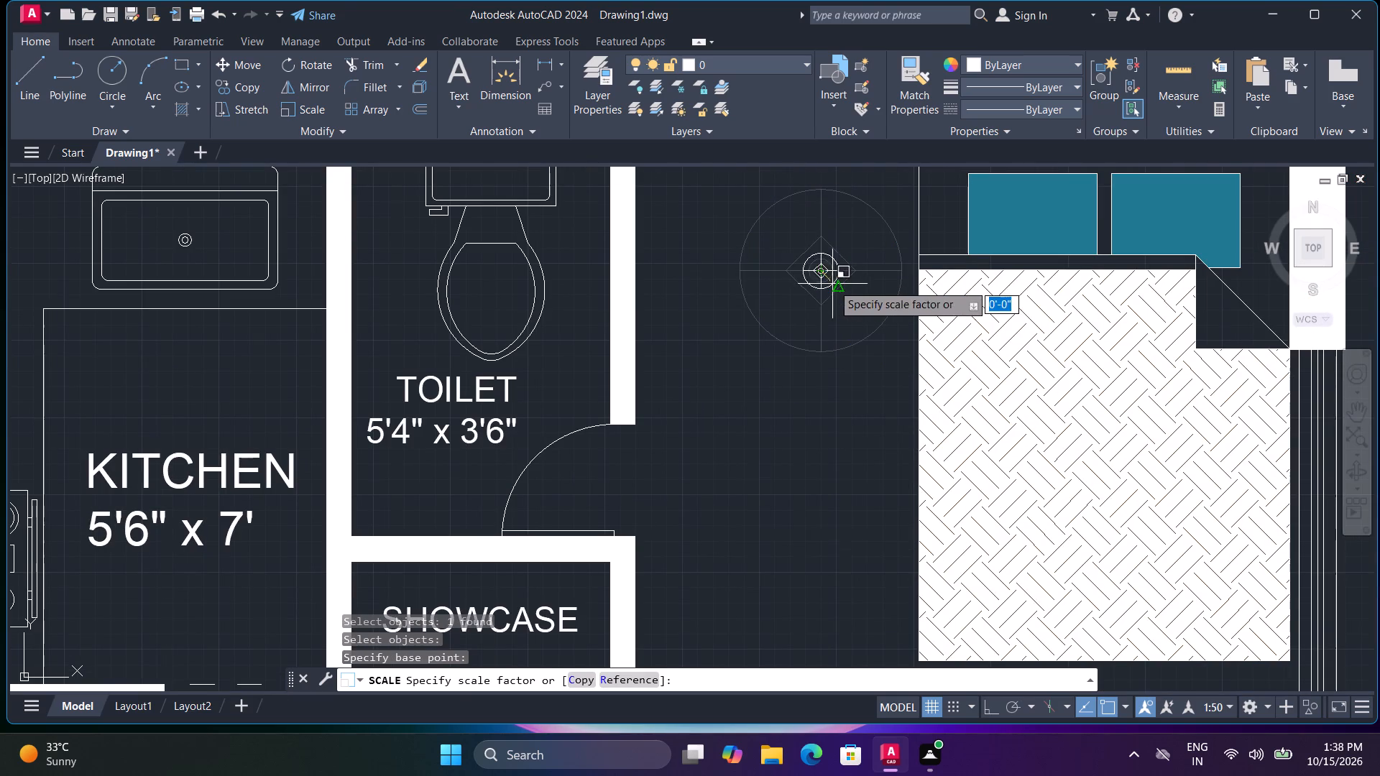
{"action": "left_click", "coordinate": [851, 312]}
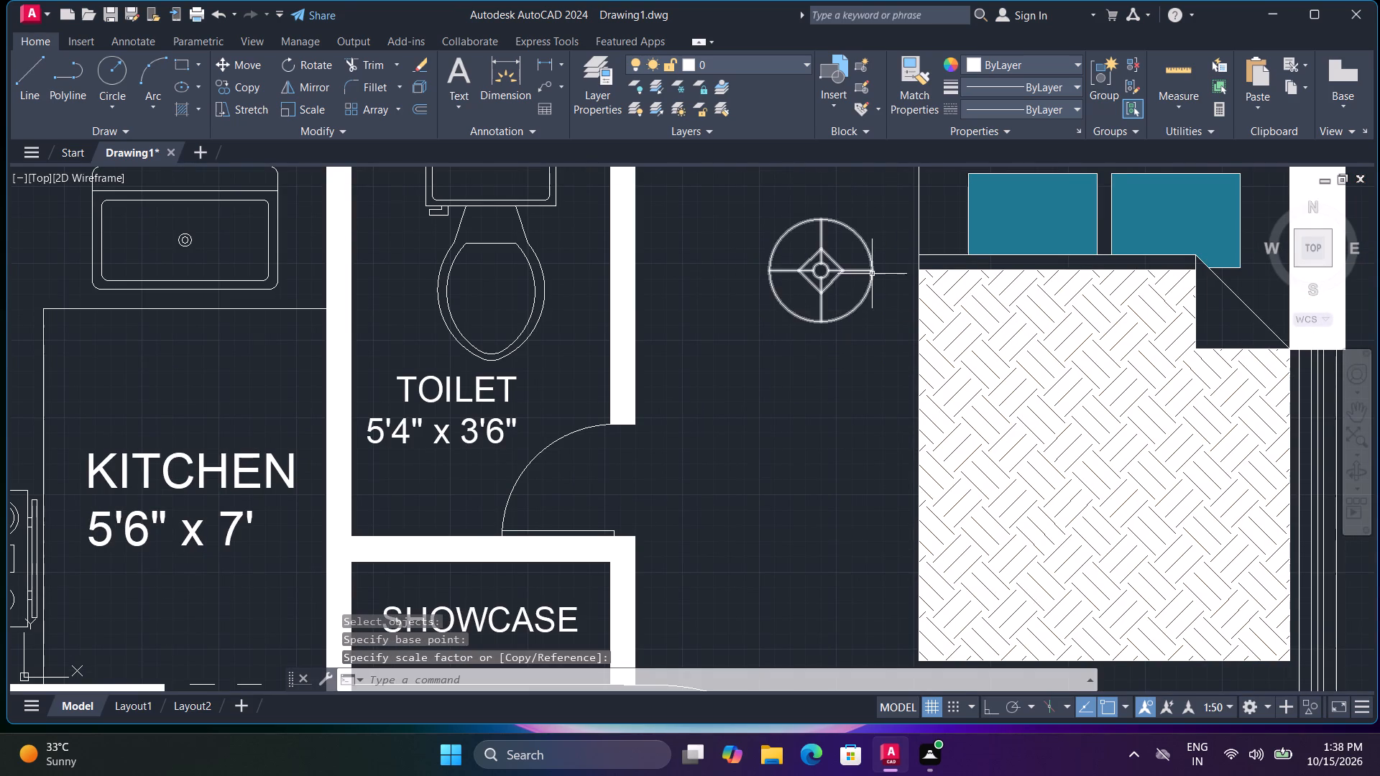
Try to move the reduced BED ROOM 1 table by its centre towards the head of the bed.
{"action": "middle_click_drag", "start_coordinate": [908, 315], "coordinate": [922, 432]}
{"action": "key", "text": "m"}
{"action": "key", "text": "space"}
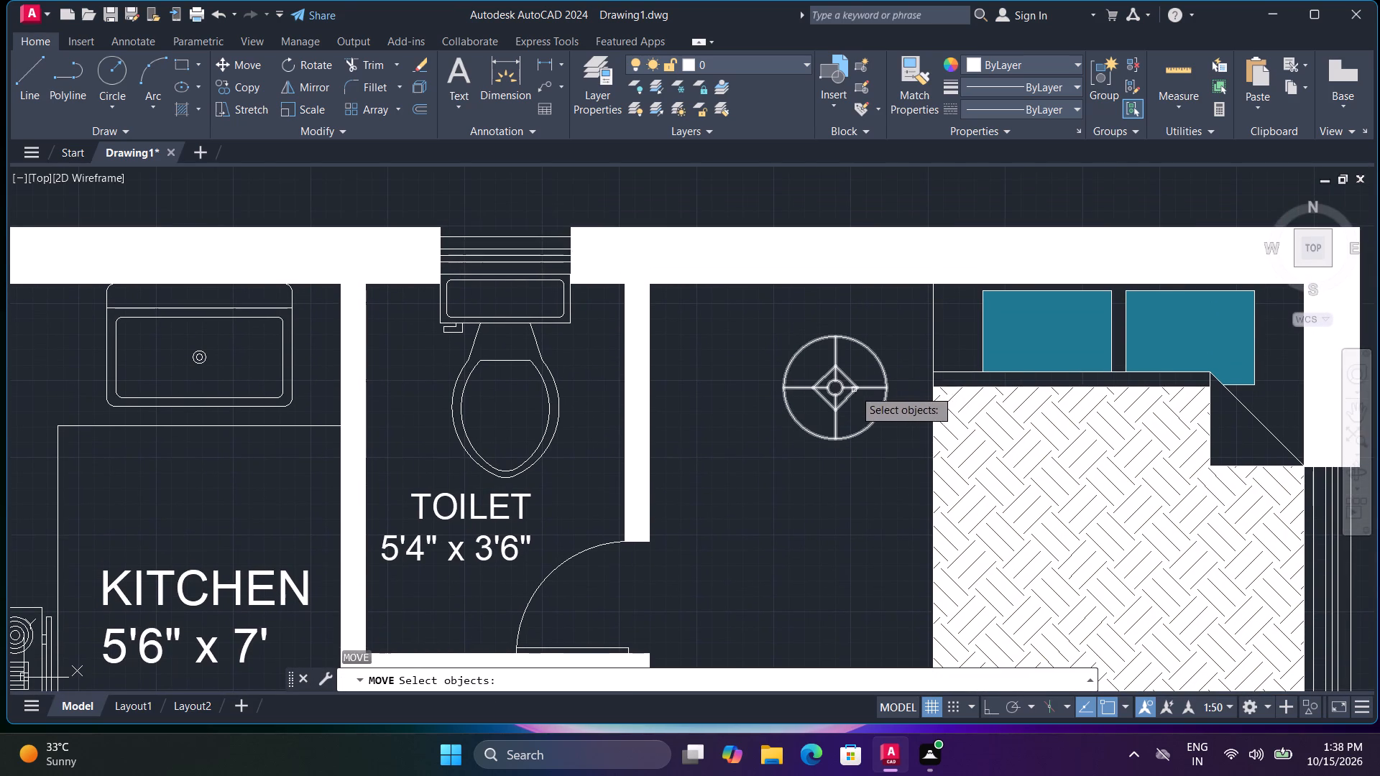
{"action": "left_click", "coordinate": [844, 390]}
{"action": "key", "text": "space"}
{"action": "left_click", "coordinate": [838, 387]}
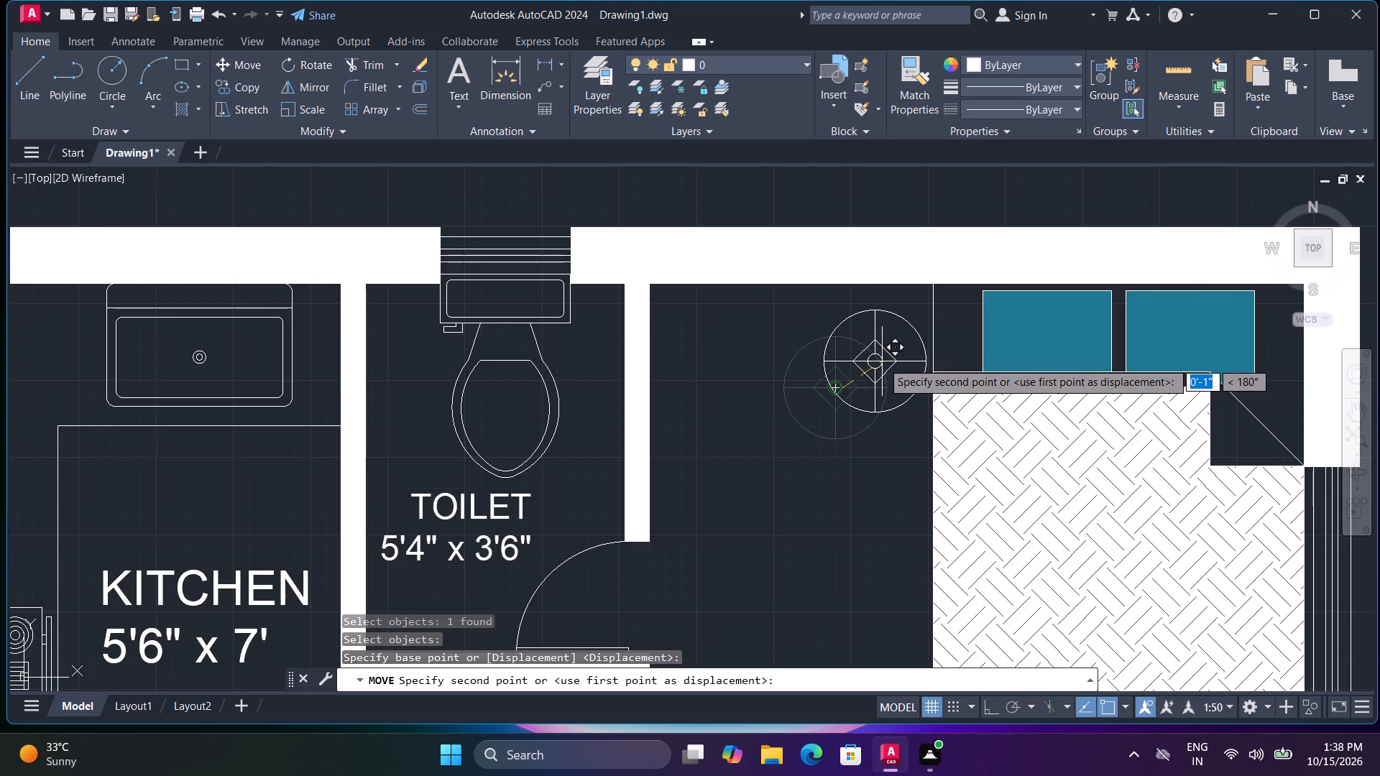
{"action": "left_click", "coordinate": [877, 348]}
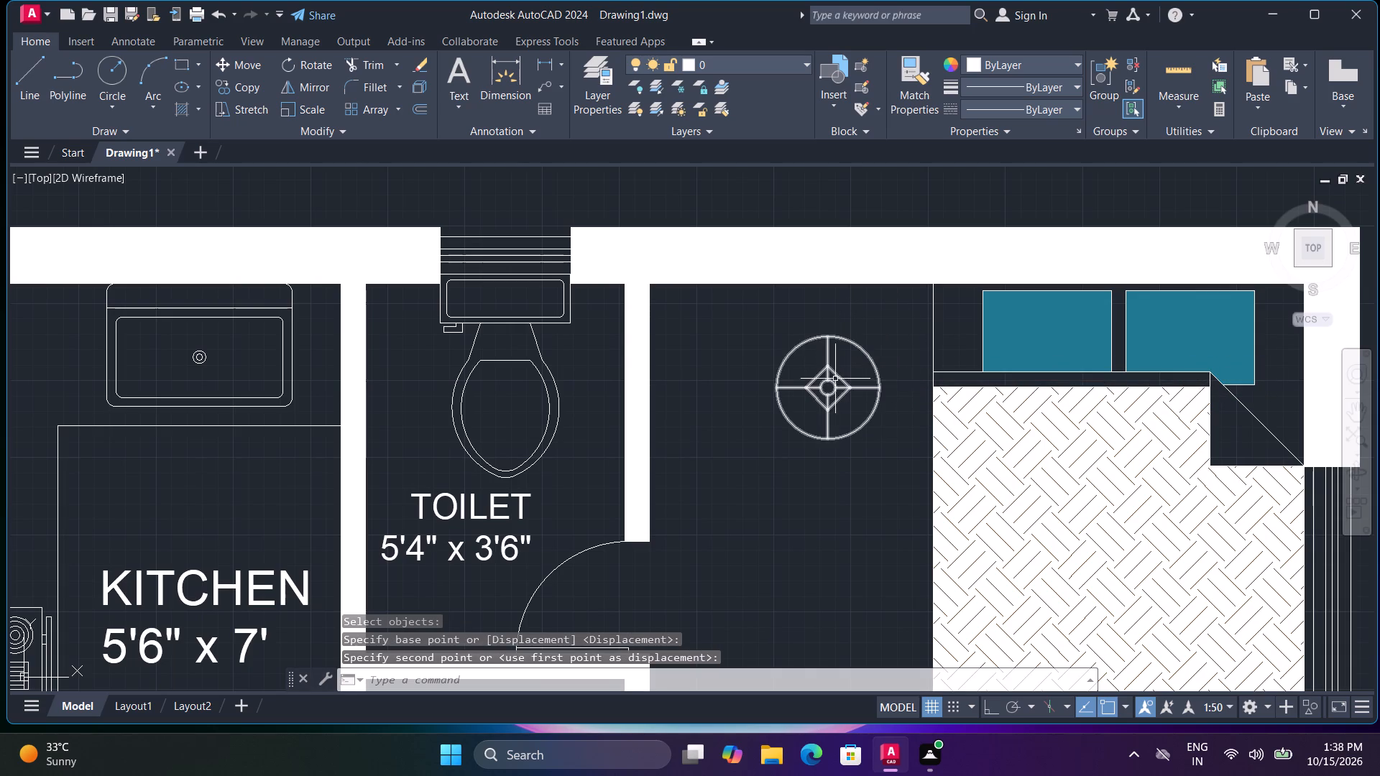
Move the BED ROOM 1 table by its centre into the space beside the bed's pillow end, close to the outer wall.
{"action": "key", "text": "space"}
{"action": "left_click", "coordinate": [835, 380]}
{"action": "key", "text": "space"}
{"action": "left_click", "coordinate": [826, 387]}
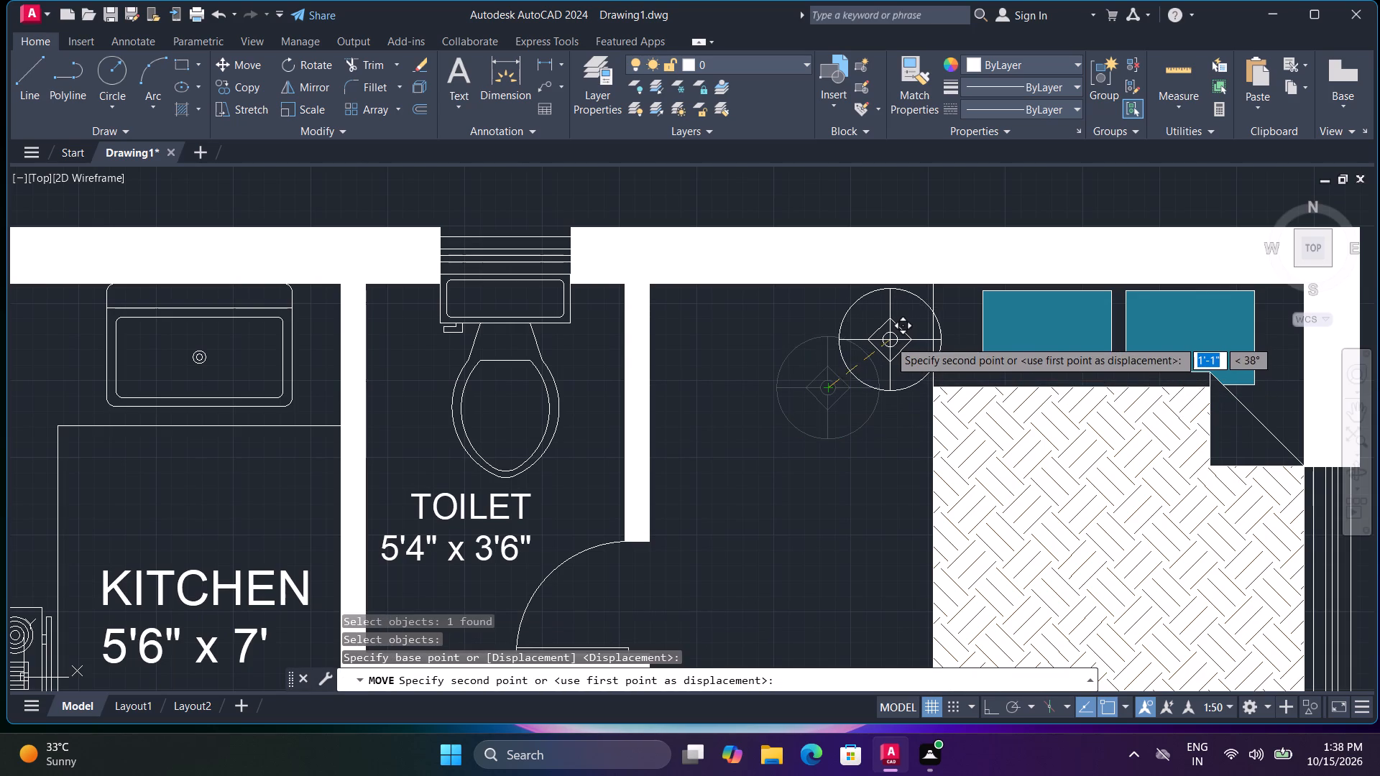
{"action": "left_click", "coordinate": [877, 341]}
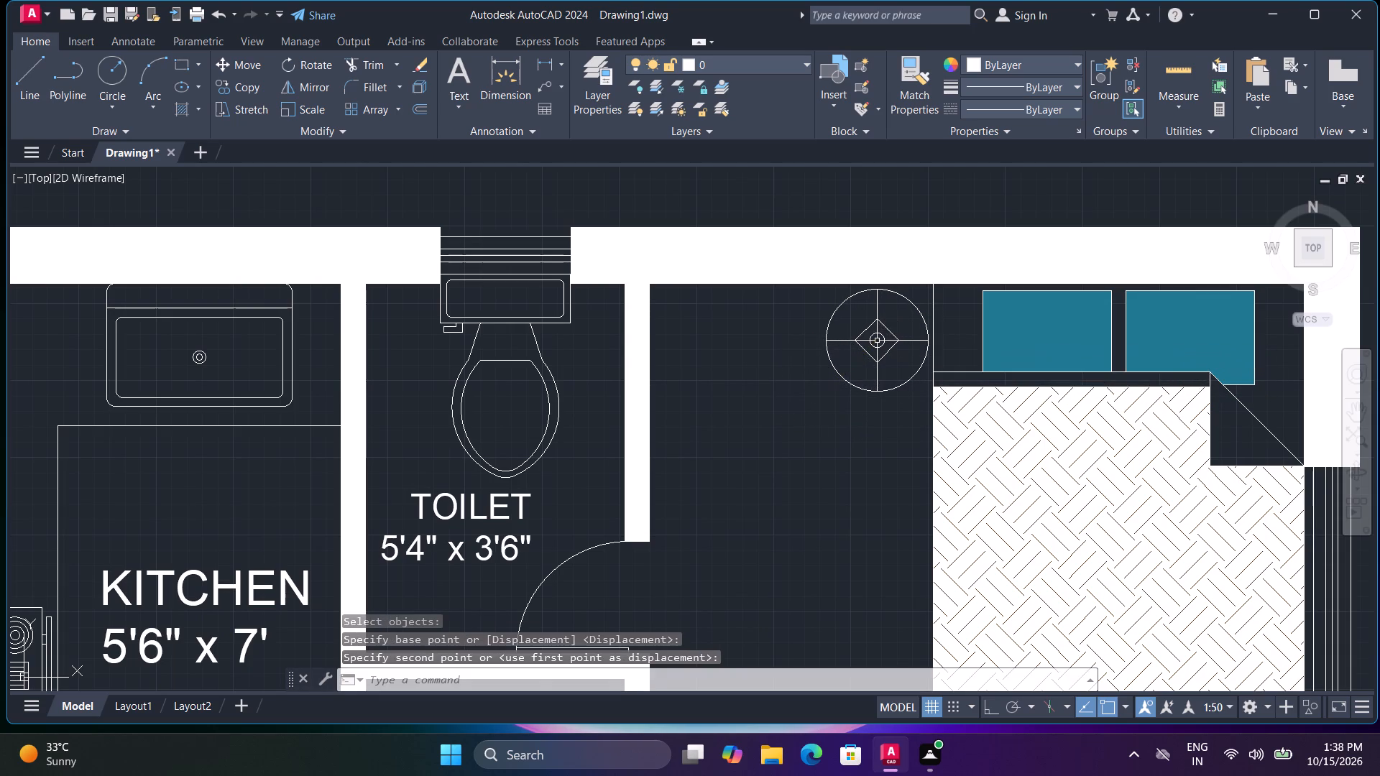
{"action": "scroll", "coordinate": [876, 356], "scroll_direction": "down", "scroll_amount": 3}
{"action": "key", "text": "Escape"}
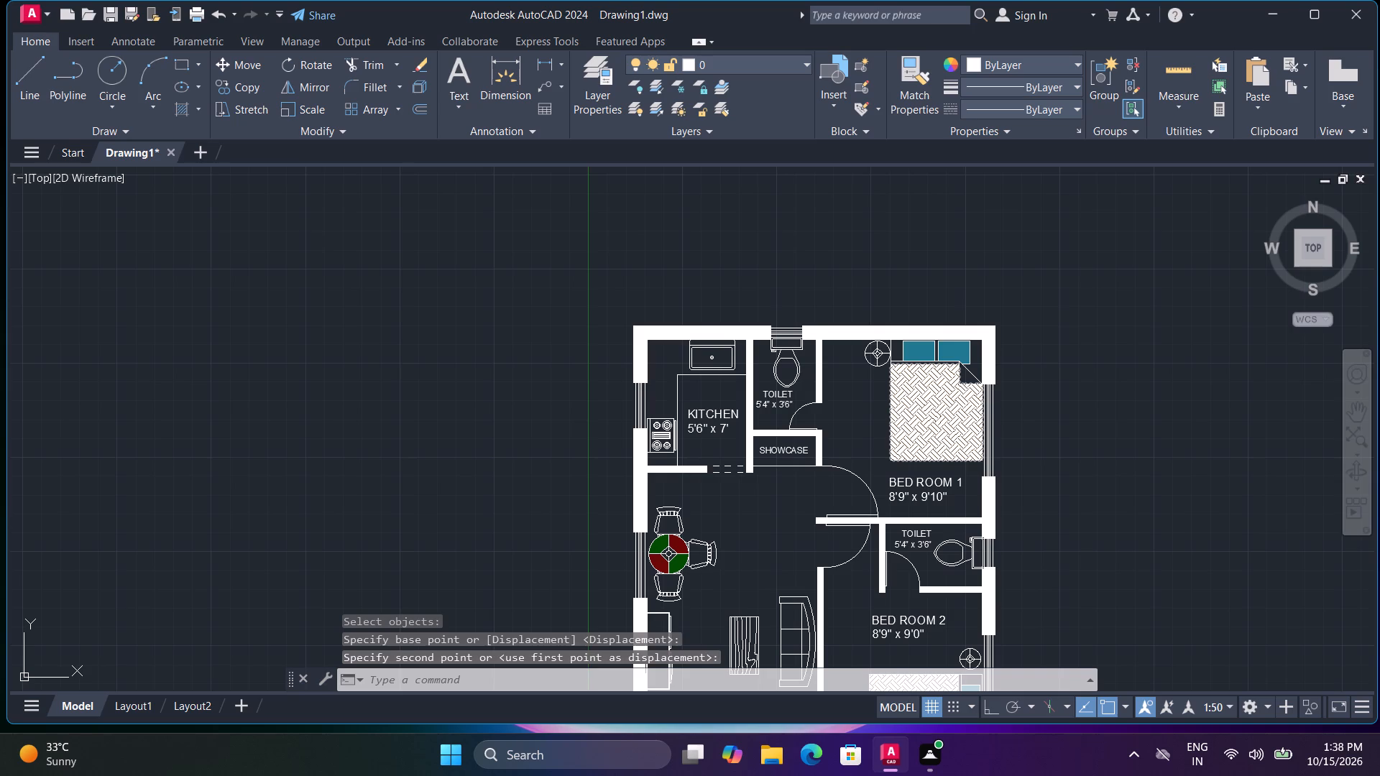
{"action": "key", "text": "Escape"}
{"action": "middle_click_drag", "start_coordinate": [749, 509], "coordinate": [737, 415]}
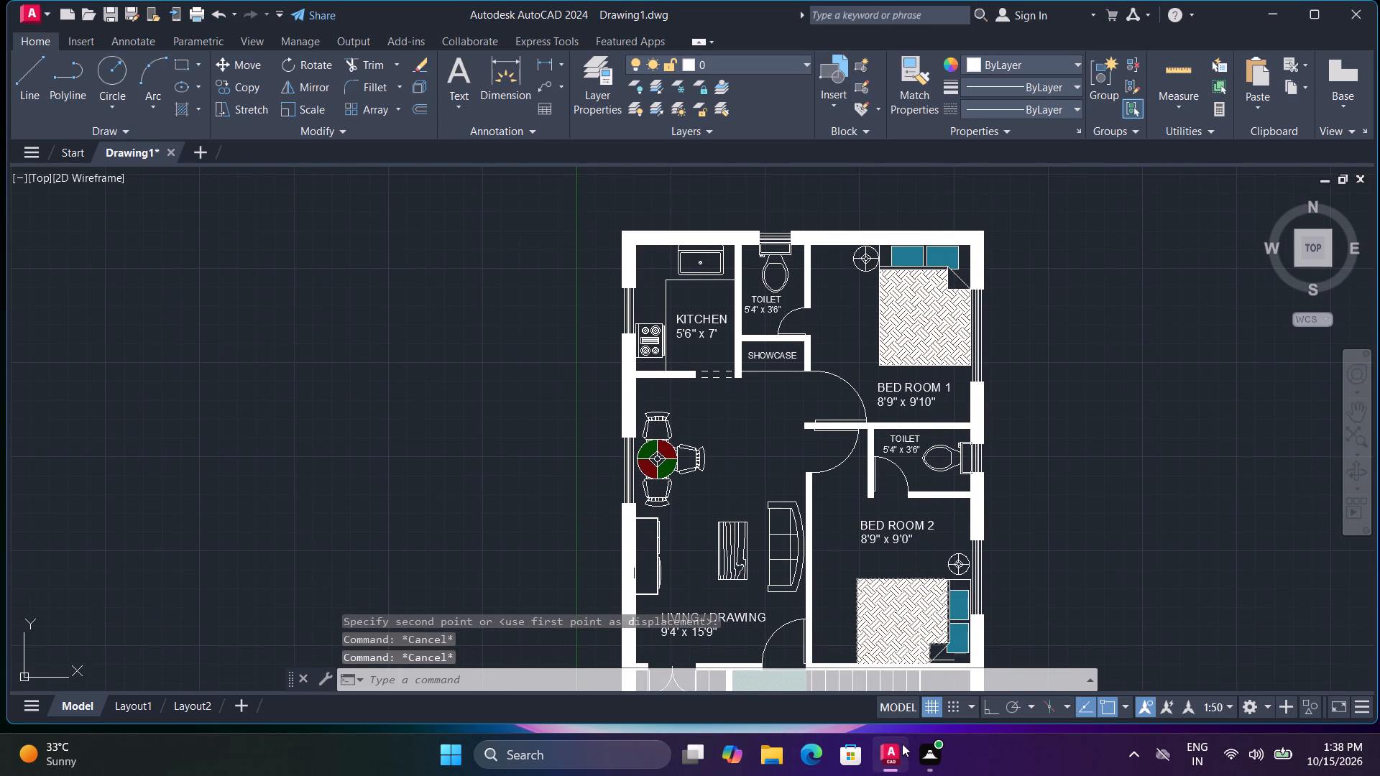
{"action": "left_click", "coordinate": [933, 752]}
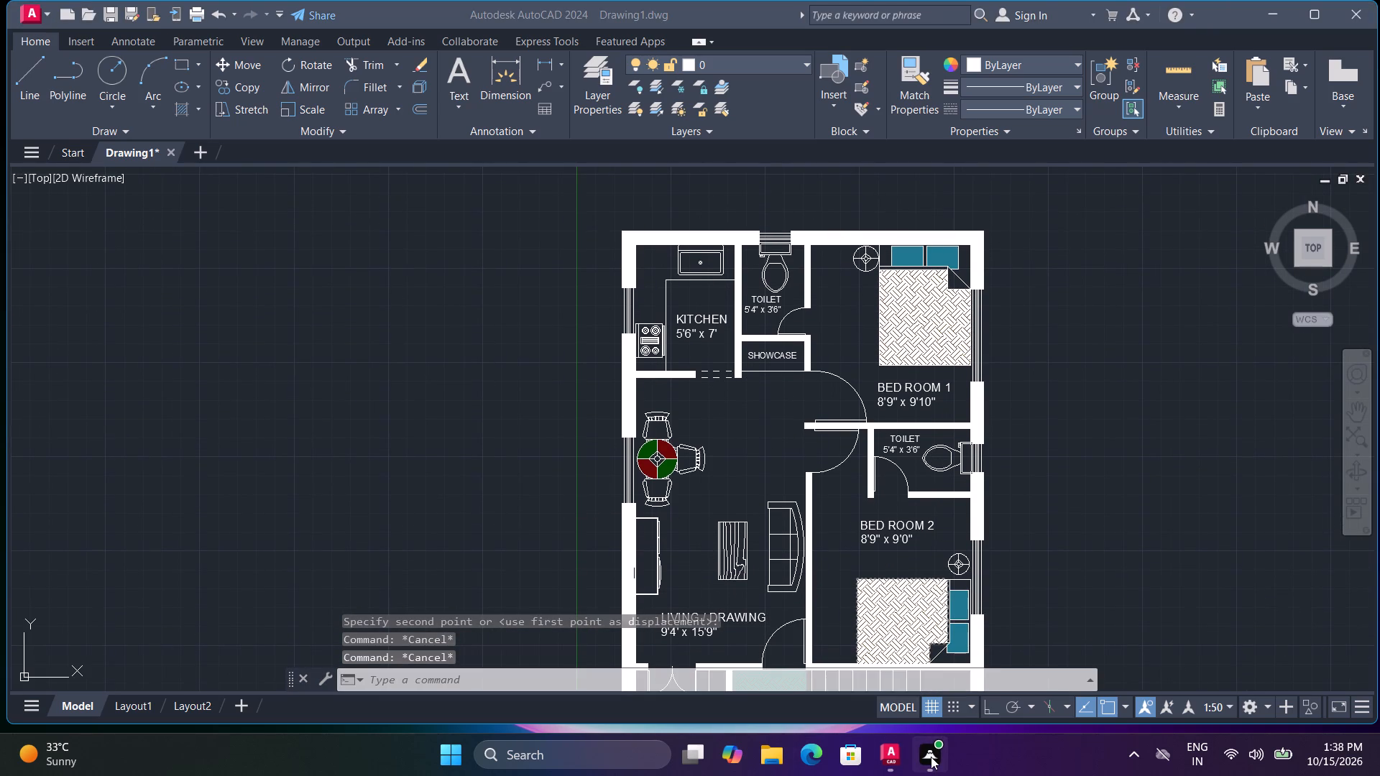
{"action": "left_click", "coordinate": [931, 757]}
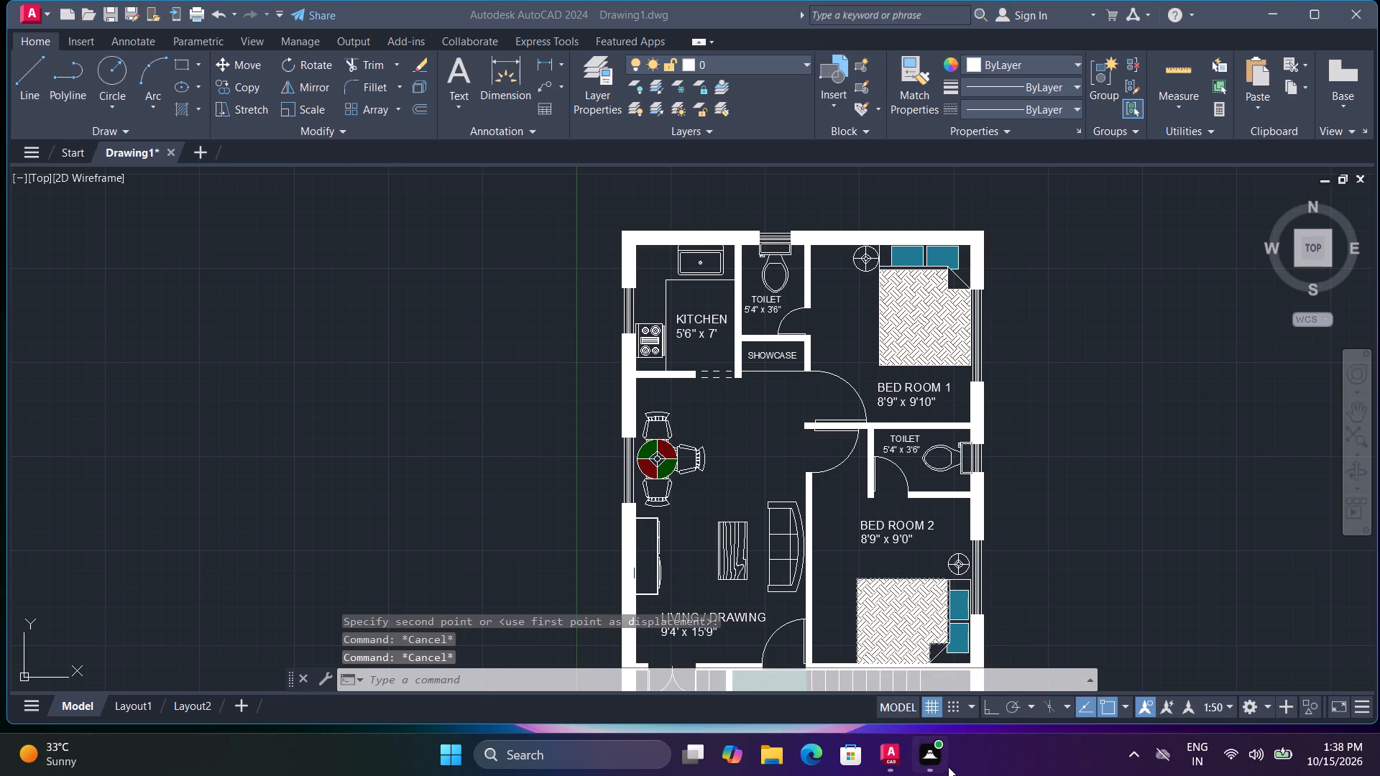
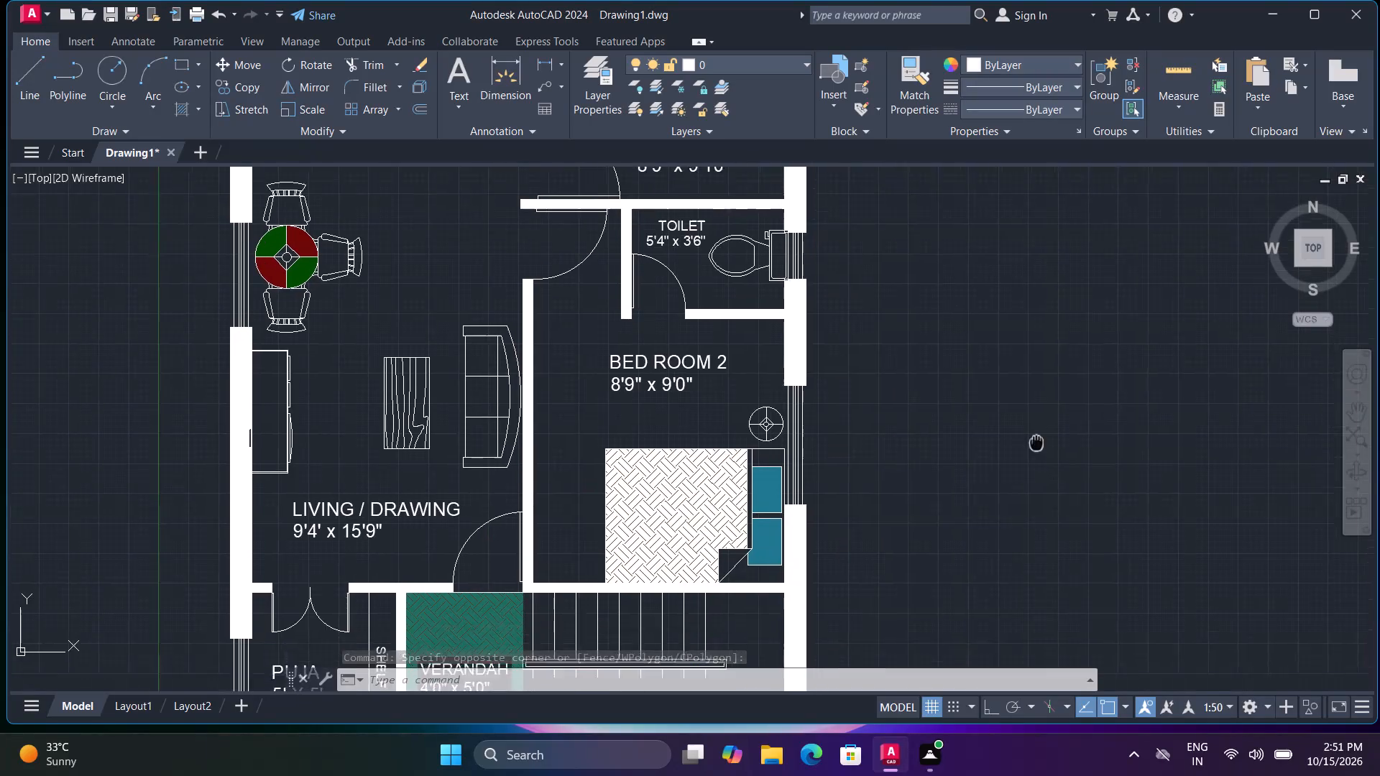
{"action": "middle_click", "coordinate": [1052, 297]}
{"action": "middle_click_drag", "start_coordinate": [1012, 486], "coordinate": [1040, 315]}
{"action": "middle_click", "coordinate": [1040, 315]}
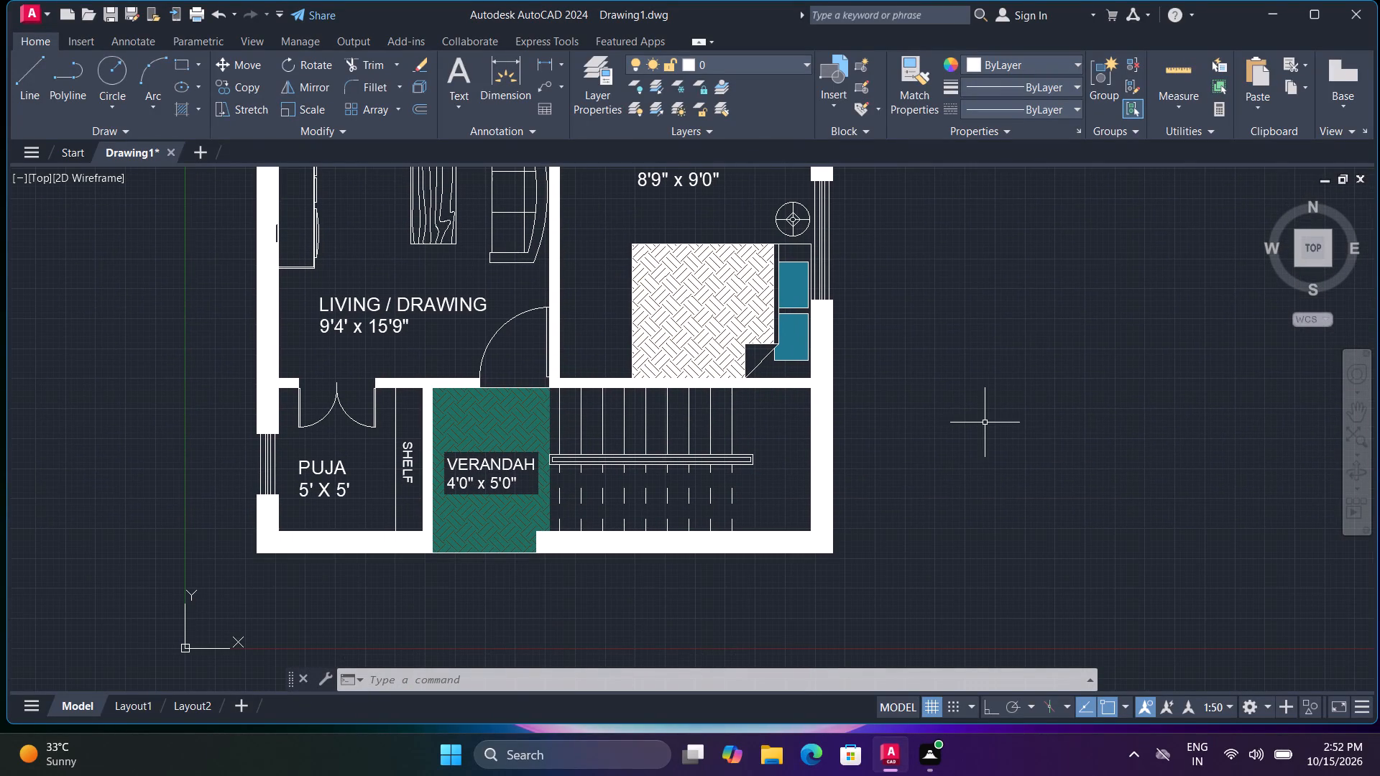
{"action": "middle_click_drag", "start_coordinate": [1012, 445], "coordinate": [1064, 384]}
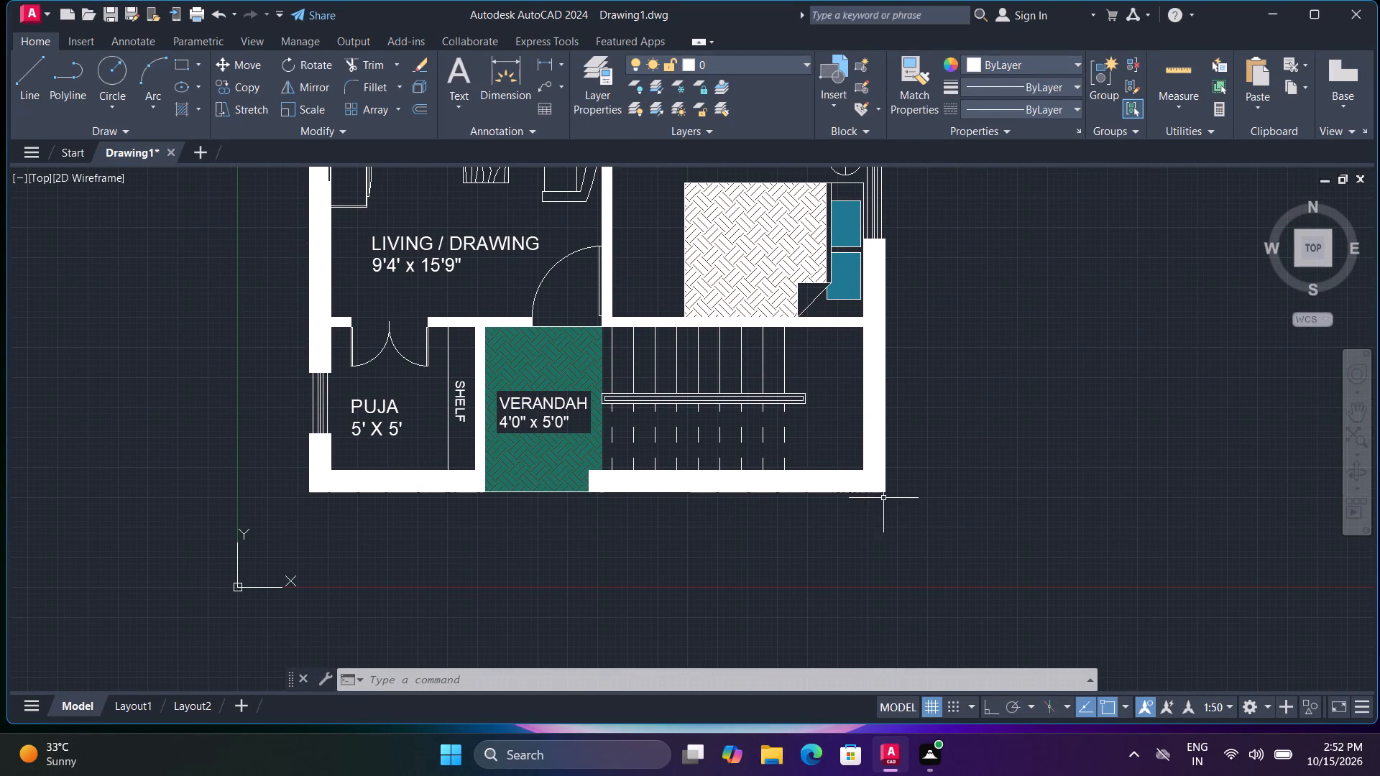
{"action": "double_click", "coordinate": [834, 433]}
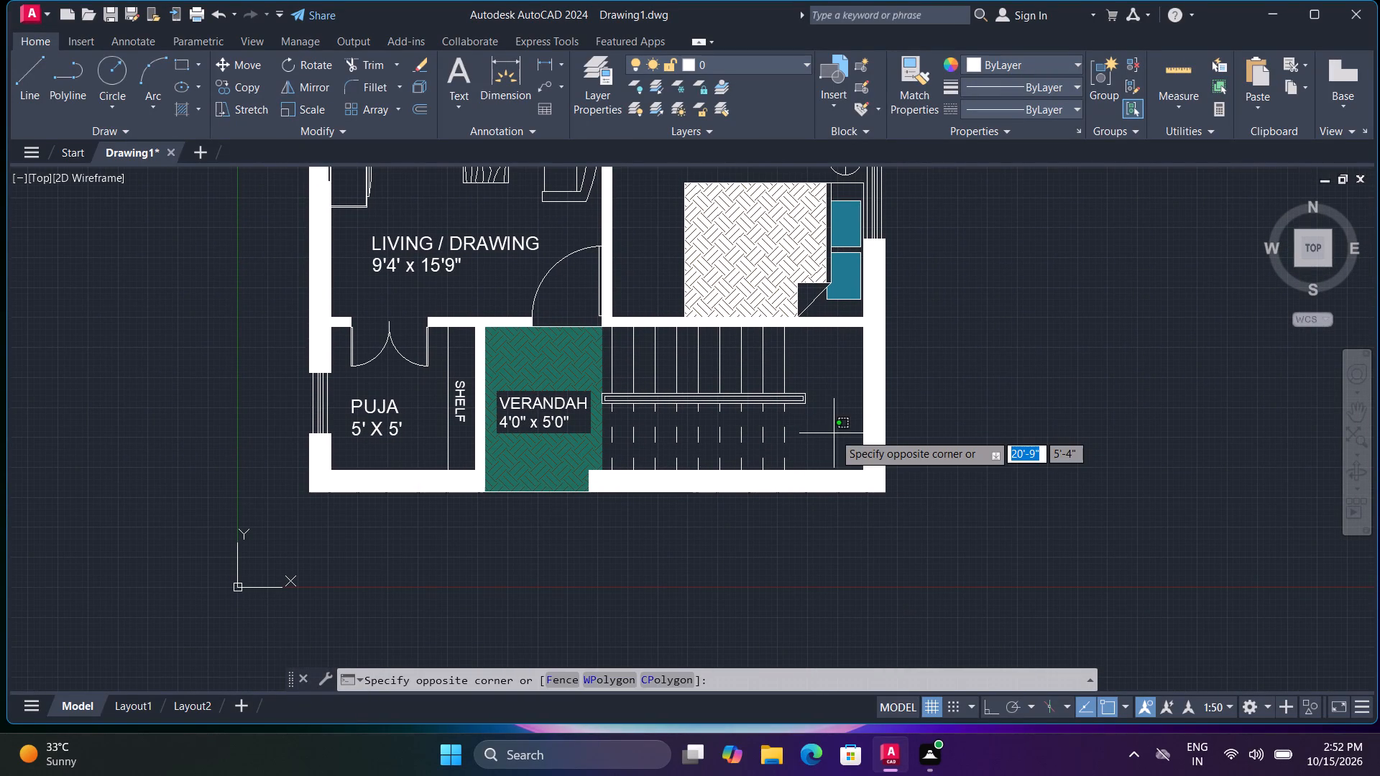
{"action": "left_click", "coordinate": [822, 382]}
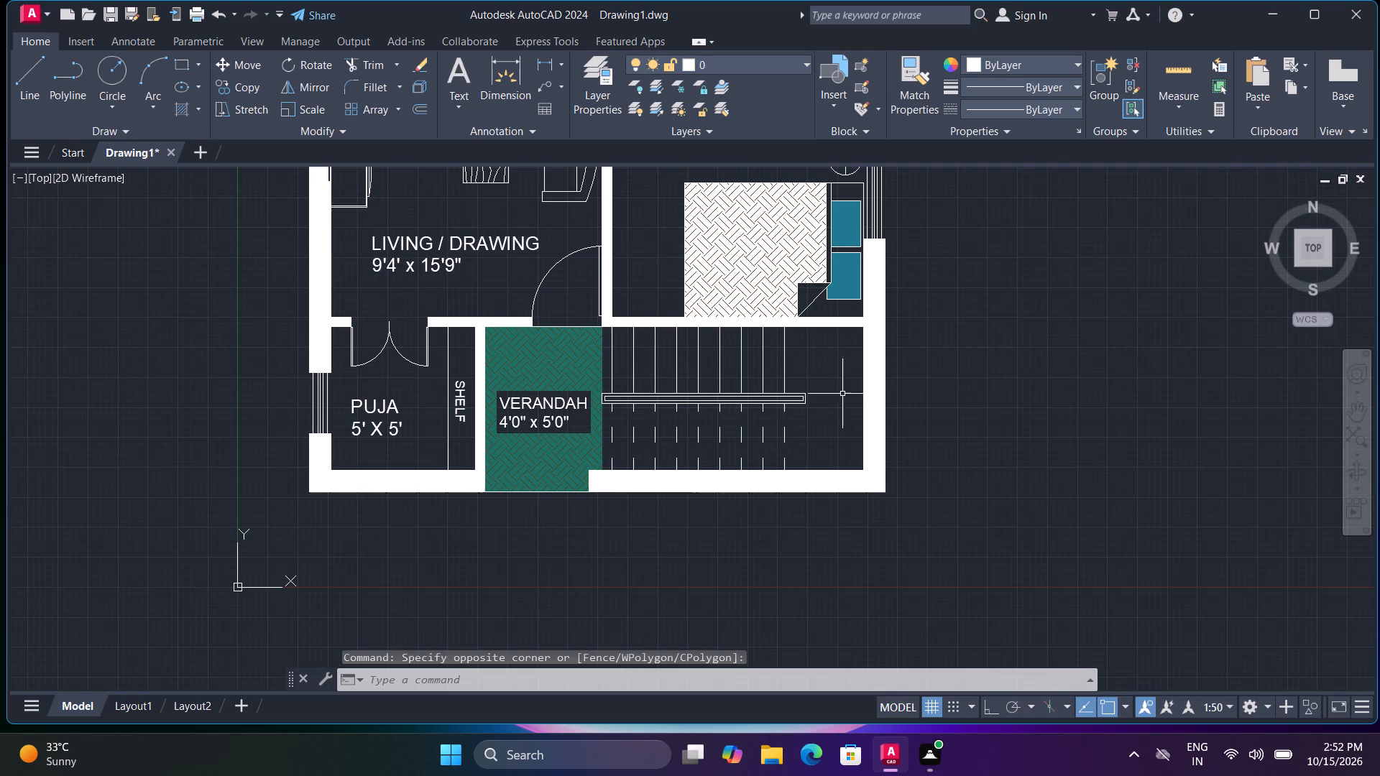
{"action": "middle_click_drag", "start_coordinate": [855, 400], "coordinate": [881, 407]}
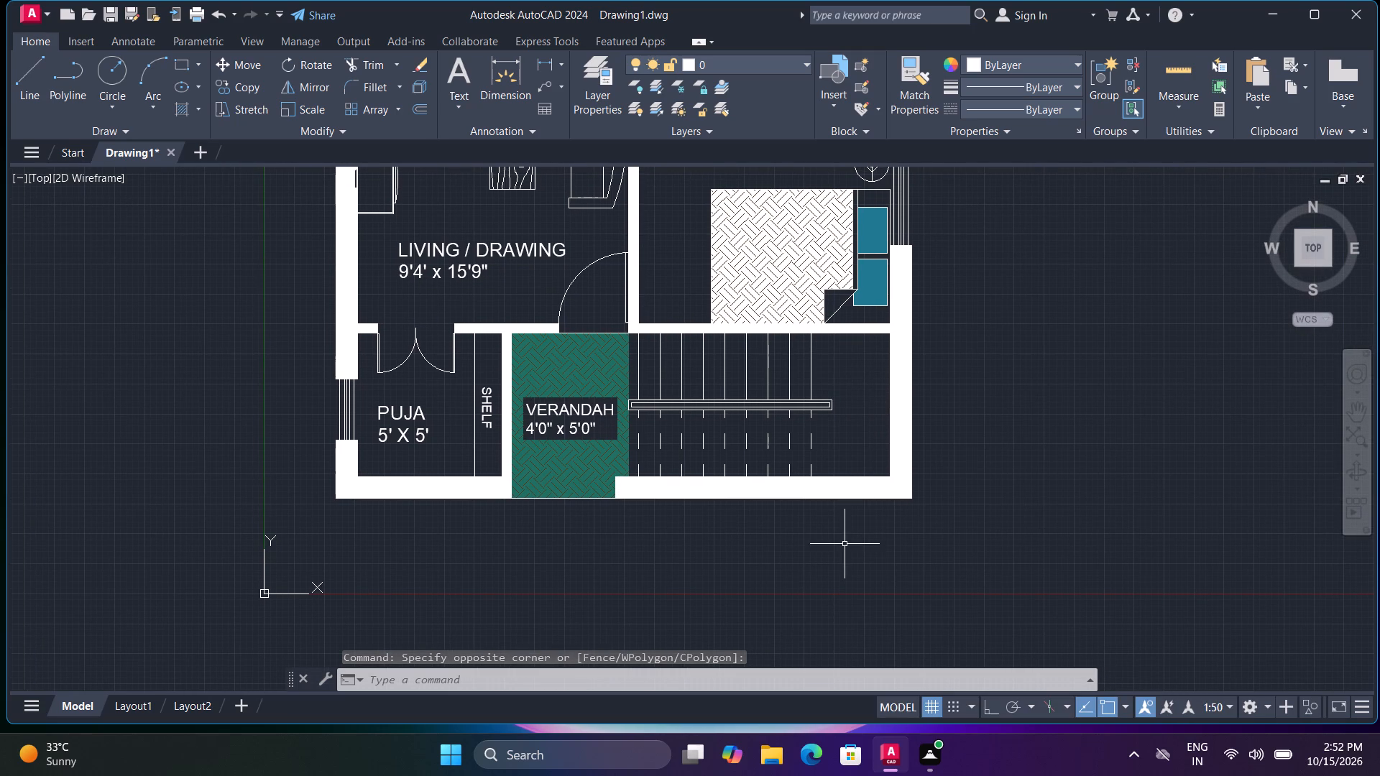
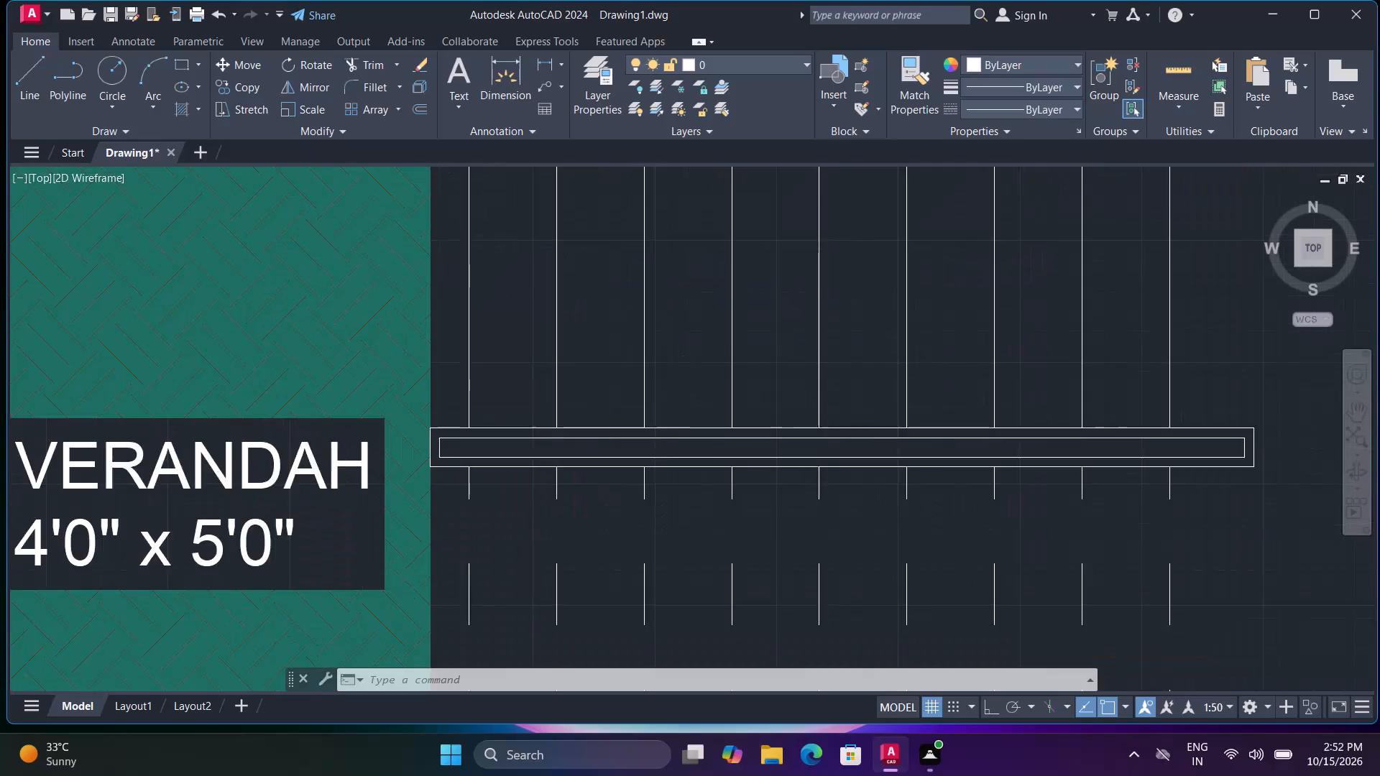
Draw a horizontal line across the upper stair flight, from the tread line nearest the verandah to the fourth tread line.
{"action": "scroll", "coordinate": [680, 387], "scroll_direction": "down", "scroll_amount": 1}
{"action": "key", "text": "l"}
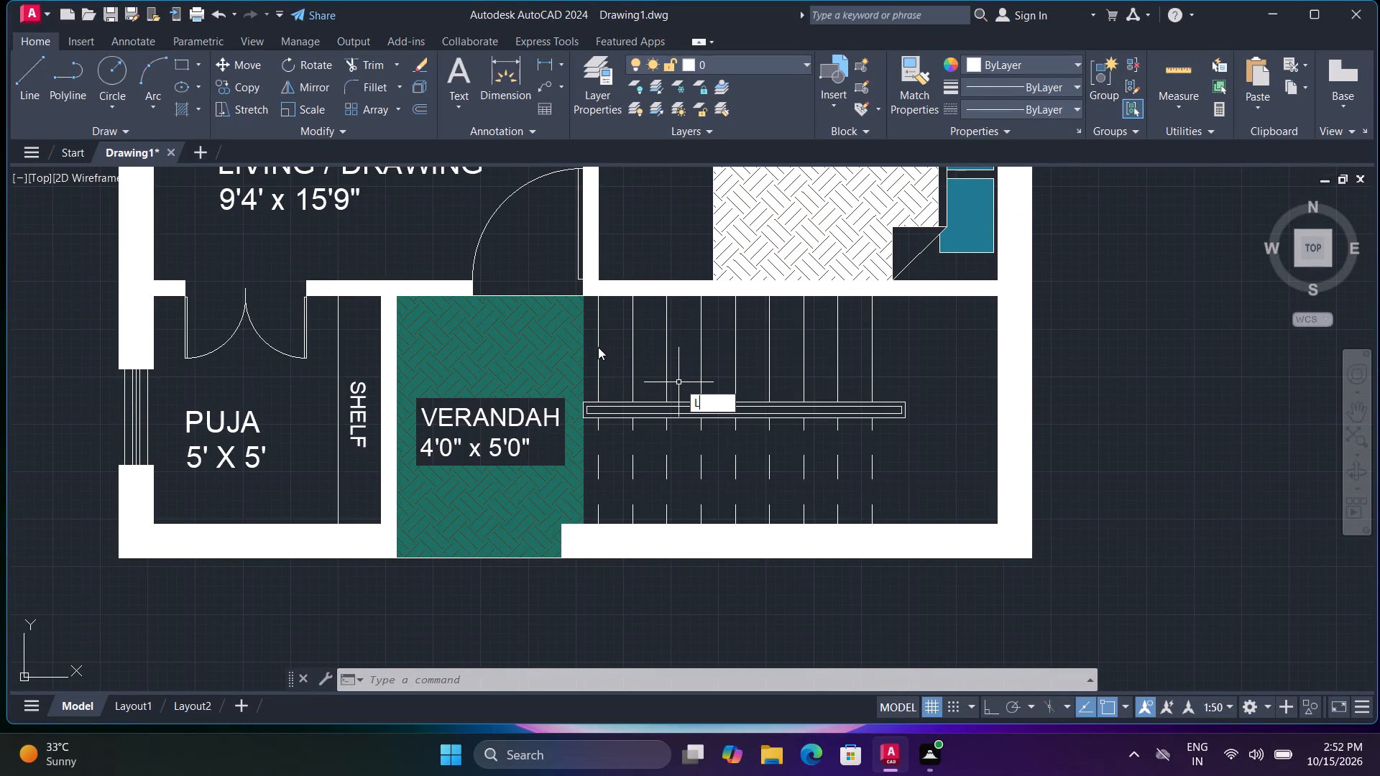
{"action": "key", "text": "space"}
{"action": "left_click", "coordinate": [600, 349]}
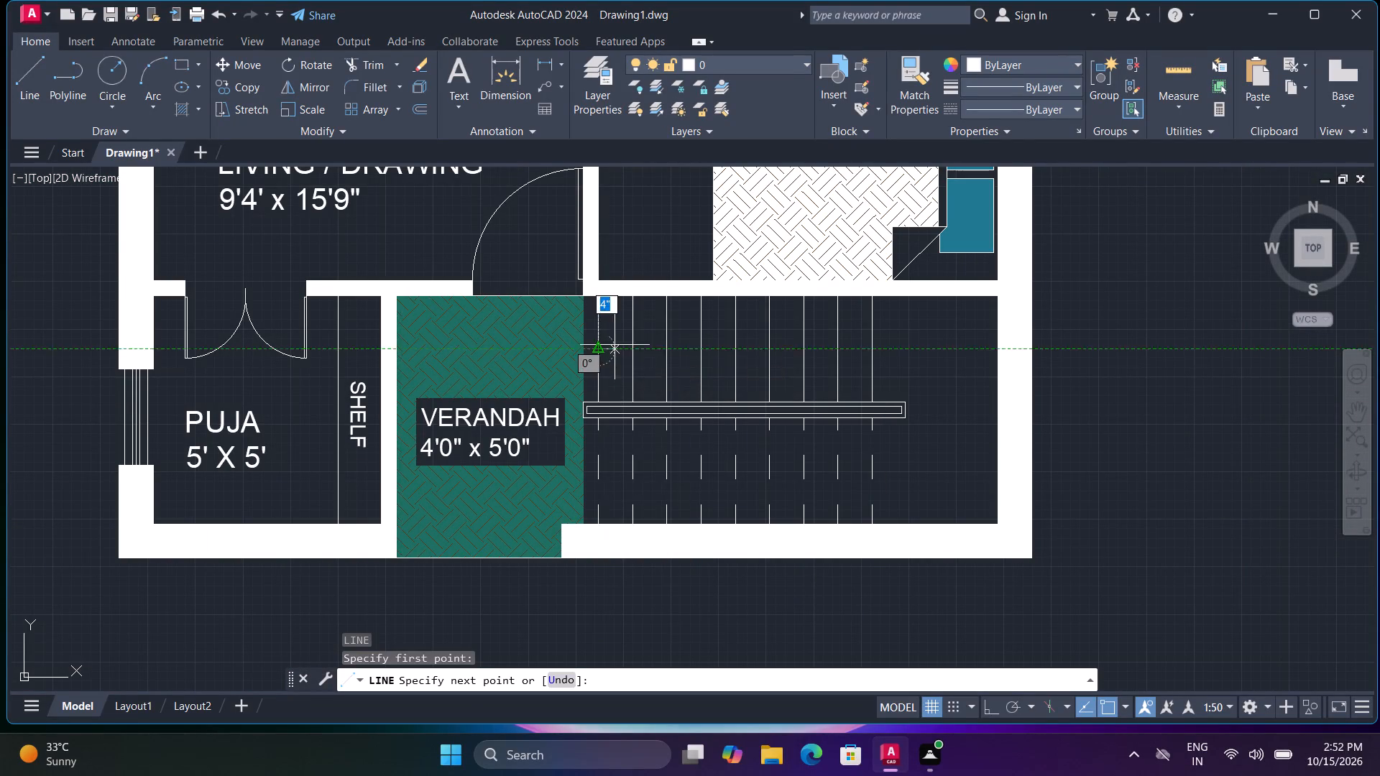
{"action": "left_click", "coordinate": [700, 345]}
{"action": "key", "text": "space"}
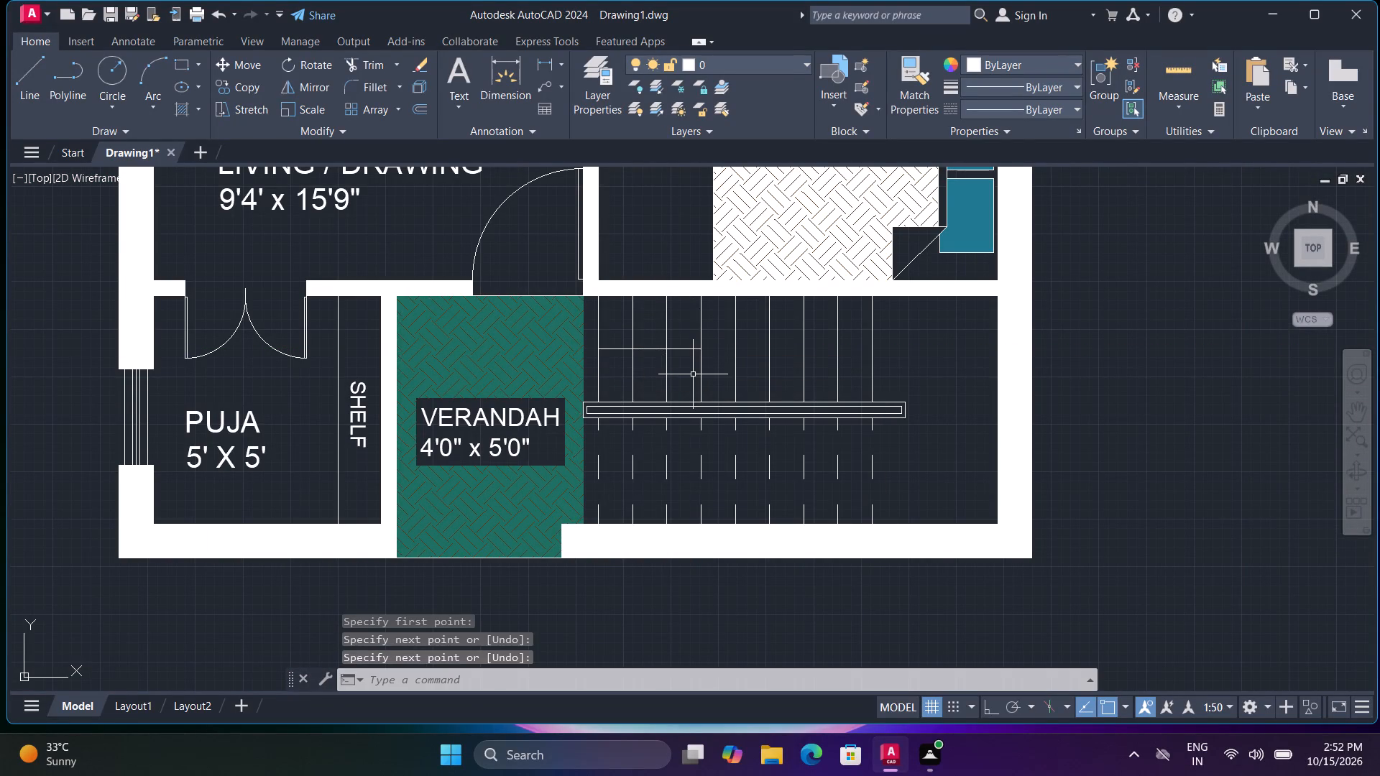
Offset the horizontal stair line by 1" to both sides using the Through option.
{"action": "key", "text": "p"}
{"action": "key", "text": "BackSpace"}
{"action": "type", "text": "O T"}
{"action": "key", "text": "space"}
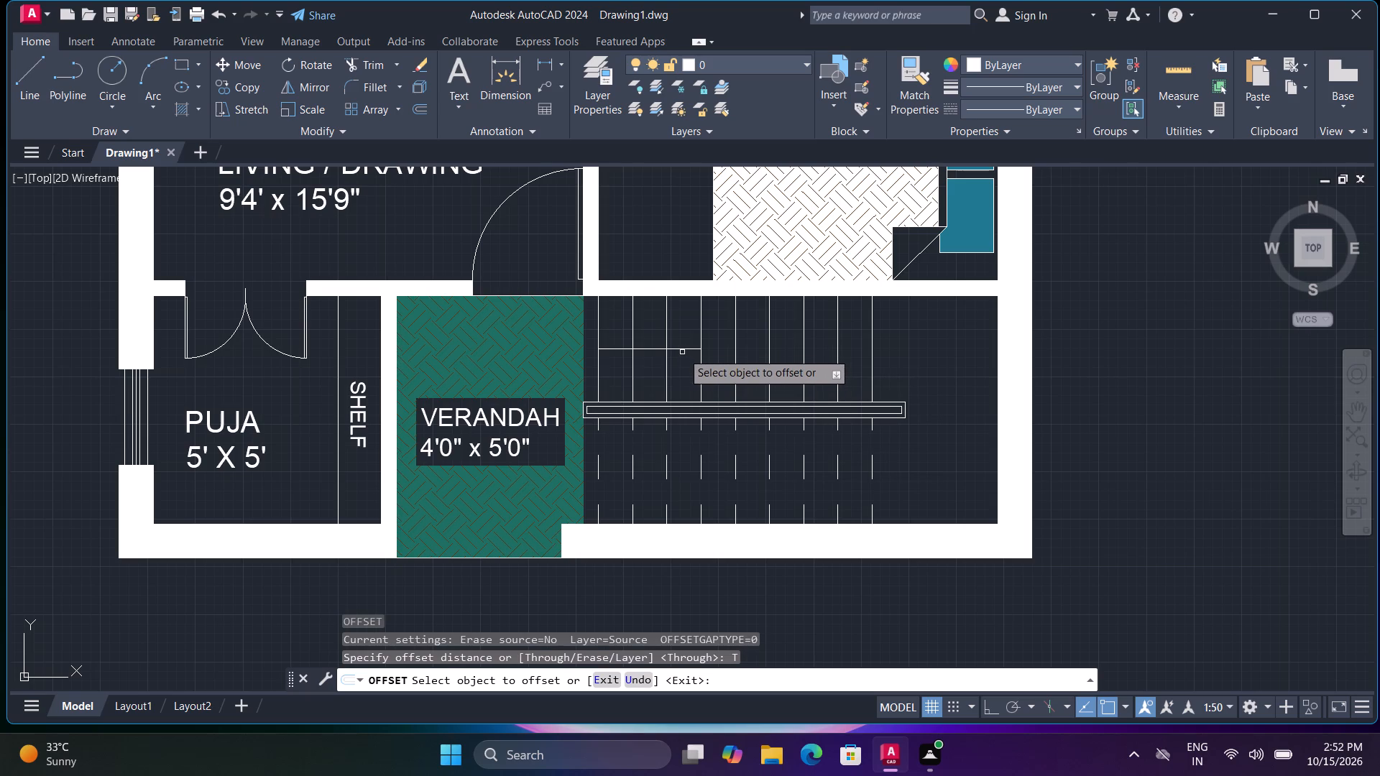
{"action": "left_click", "coordinate": [682, 350]}
{"action": "type", "text": "1\""}
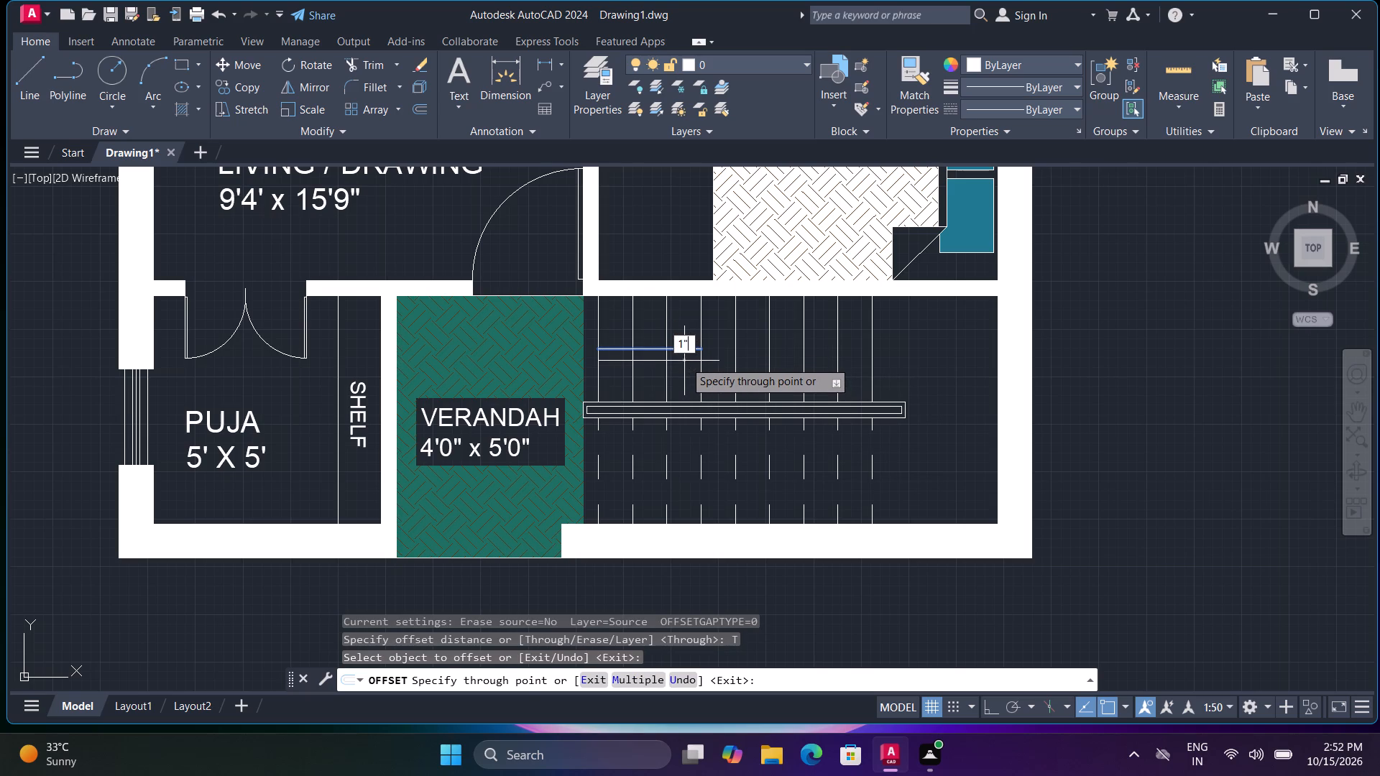
{"action": "key", "text": "Return"}
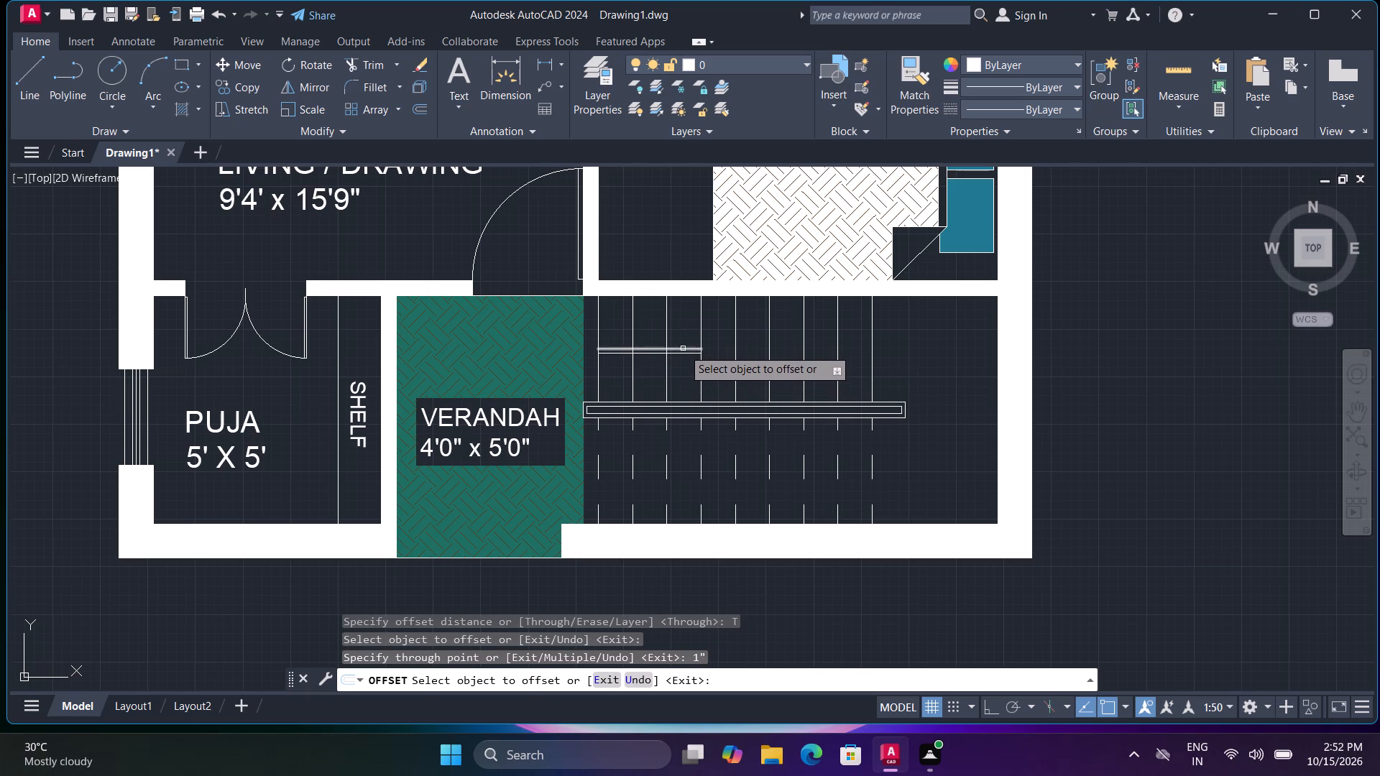
{"action": "left_click", "coordinate": [683, 348]}
{"action": "type", "text": "1\""}
{"action": "key", "text": "Return"}
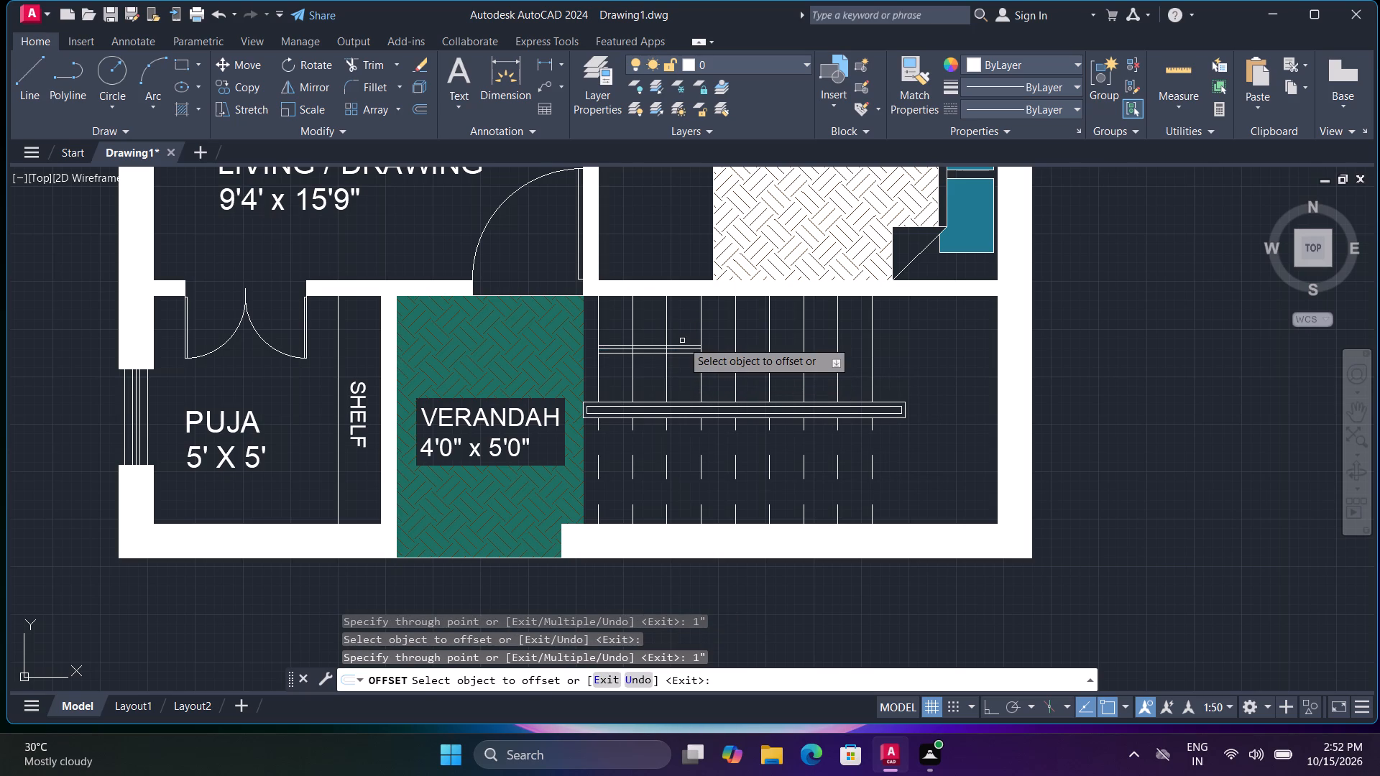
Delete the original centre line between the two offset lines on the upper stair flight.
{"action": "scroll", "coordinate": [682, 341], "scroll_direction": "up", "scroll_amount": 2}
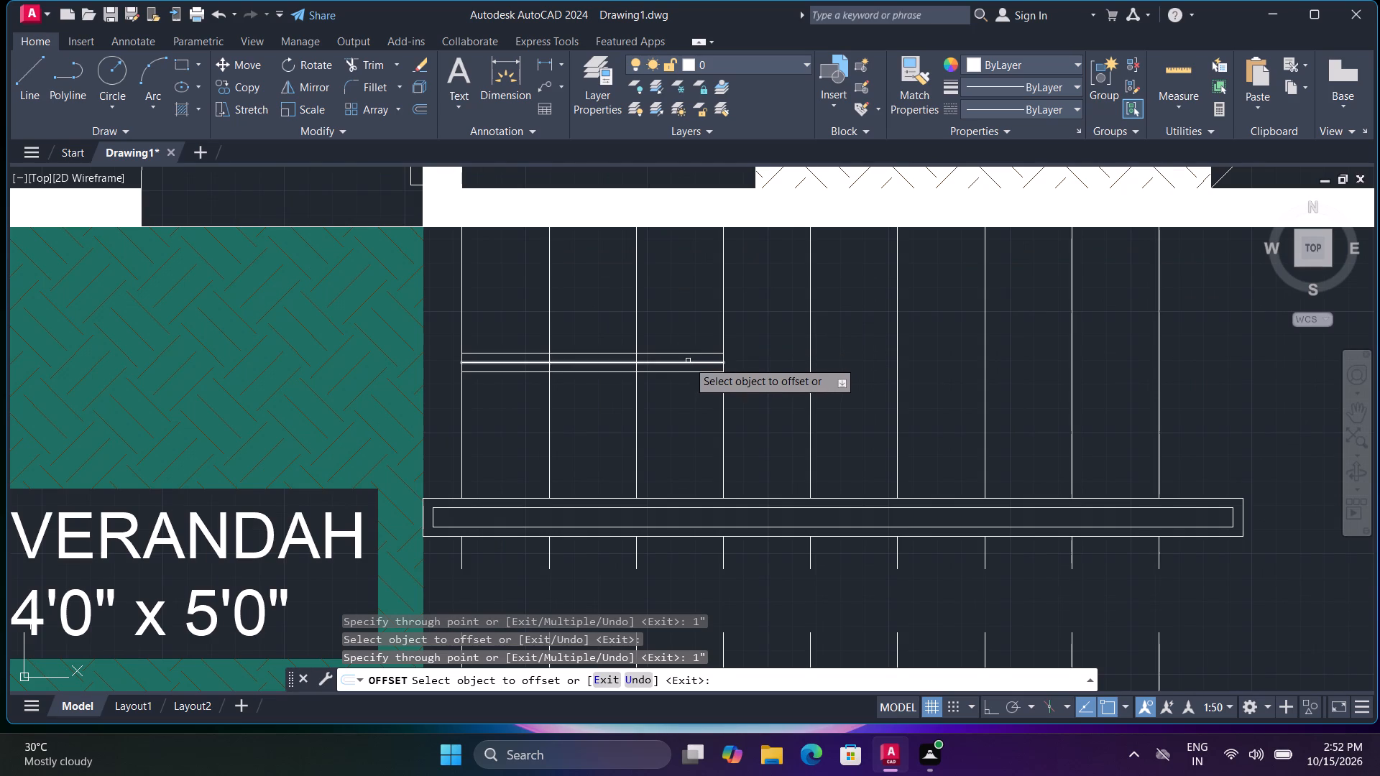
{"action": "left_click", "coordinate": [688, 361]}
{"action": "key", "text": "Delete"}
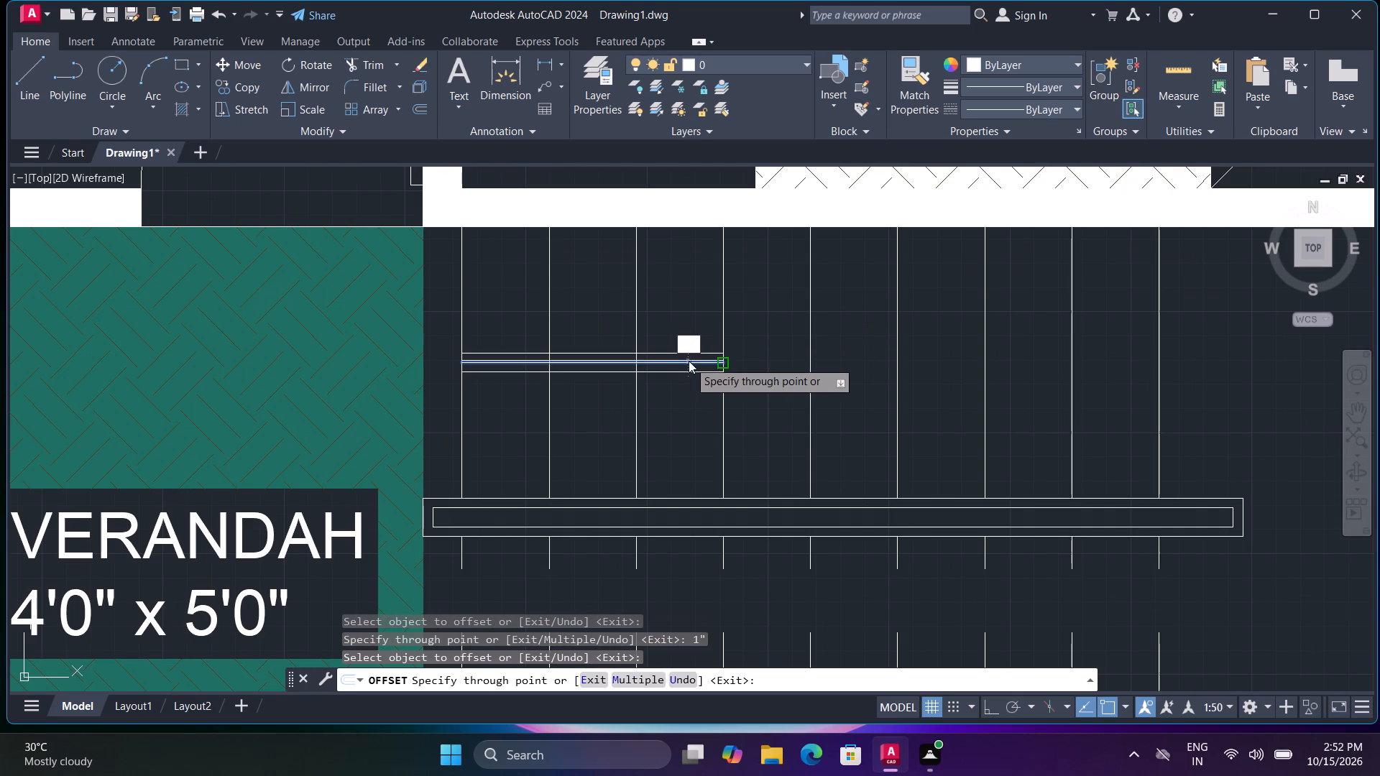
{"action": "key", "text": "Delete"}
{"action": "left_click", "coordinate": [689, 361]}
{"action": "left_click", "coordinate": [691, 361]}
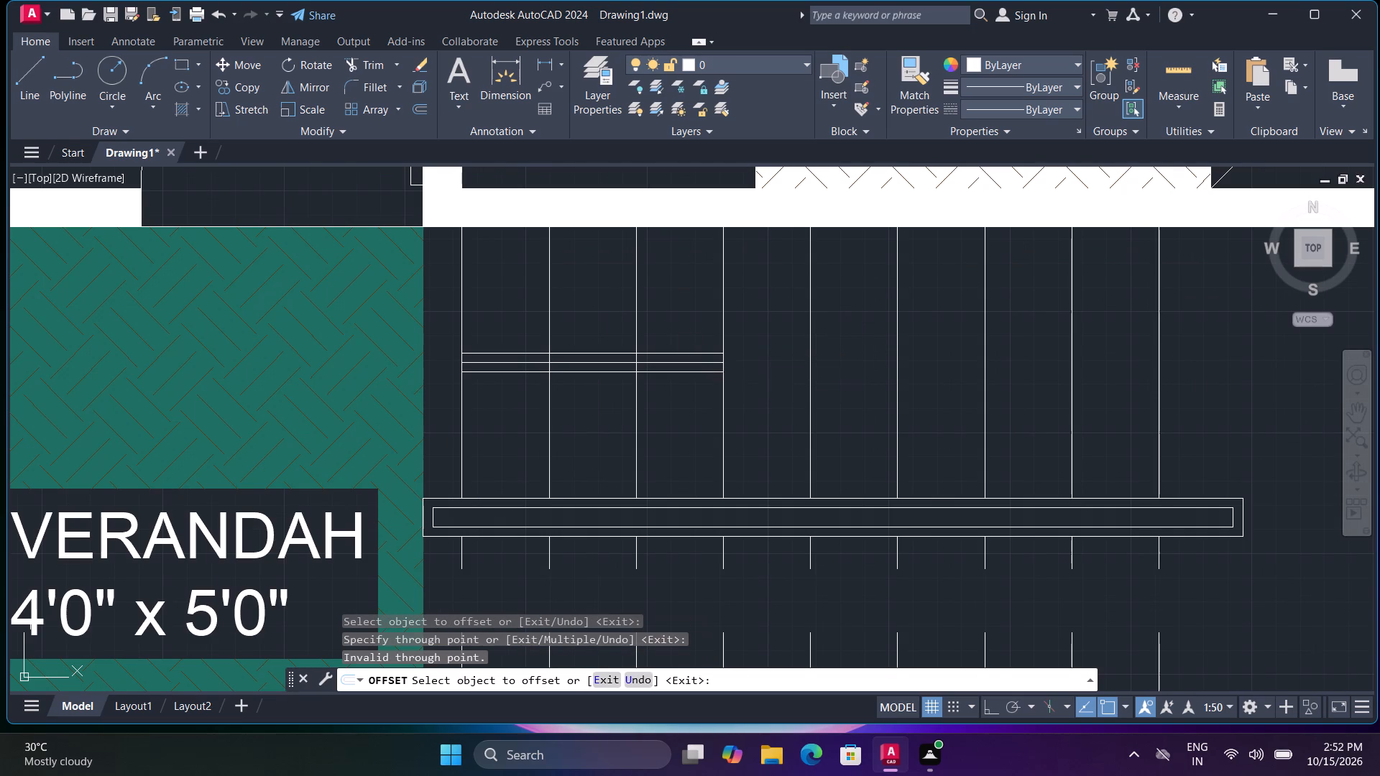
{"action": "key", "text": "Delete"}
{"action": "key", "text": "Escape"}
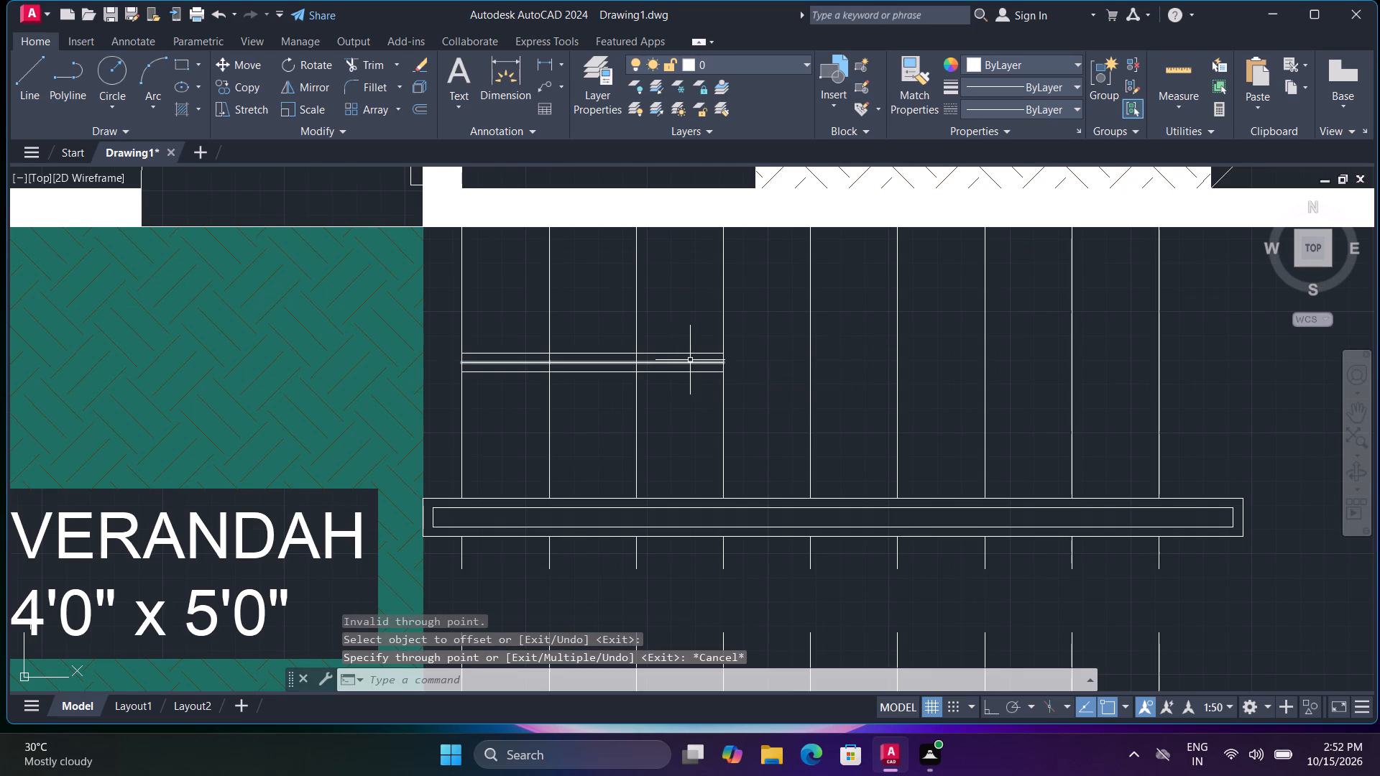
{"action": "left_click", "coordinate": [690, 360]}
{"action": "left_click", "coordinate": [692, 362]}
{"action": "left_click", "coordinate": [692, 362]}
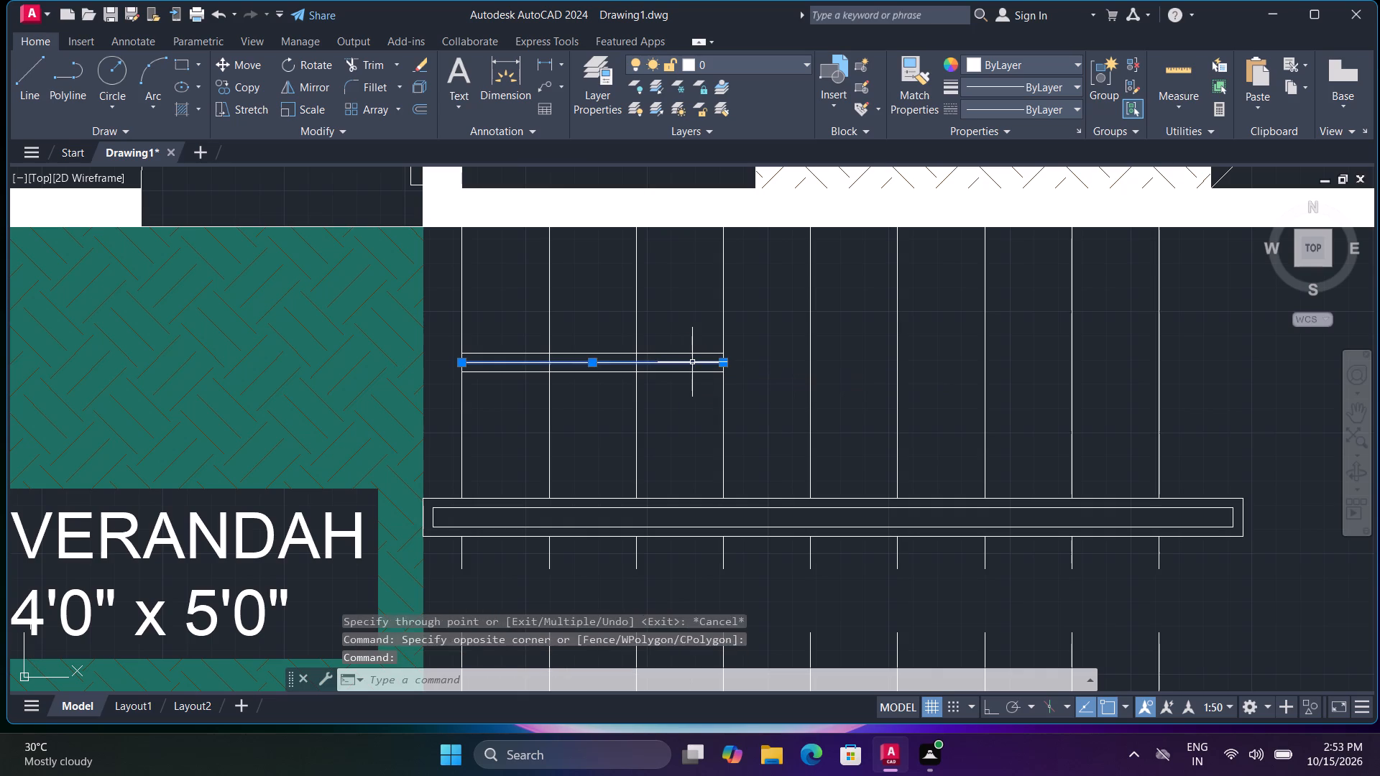
{"action": "key", "text": "Delete"}
Draw an arrowhead at the shaft's end away from the verandah, with wings extending 2" beyond each shaft line and meeting at a tip.
{"action": "type", "text": "L"}
{"action": "key", "text": "space"}
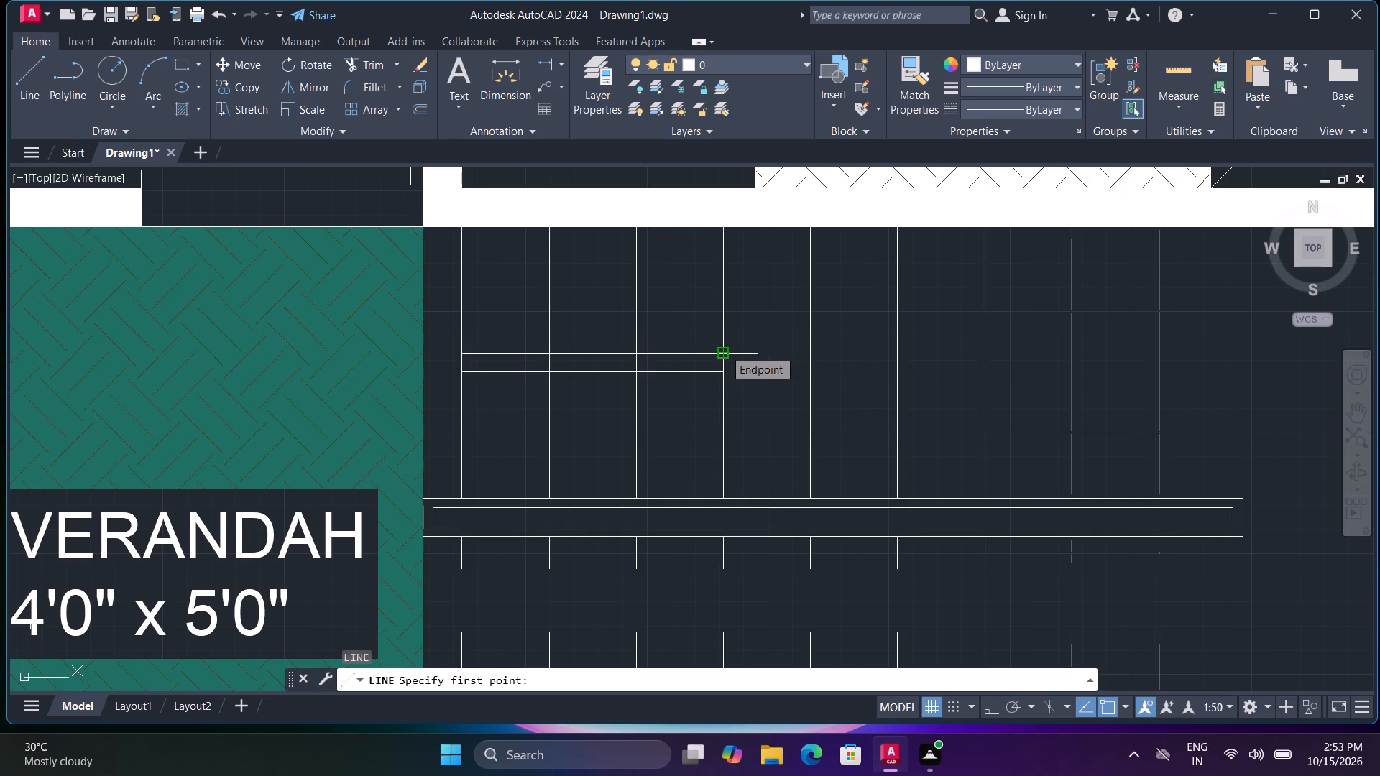
{"action": "left_click", "coordinate": [724, 349]}
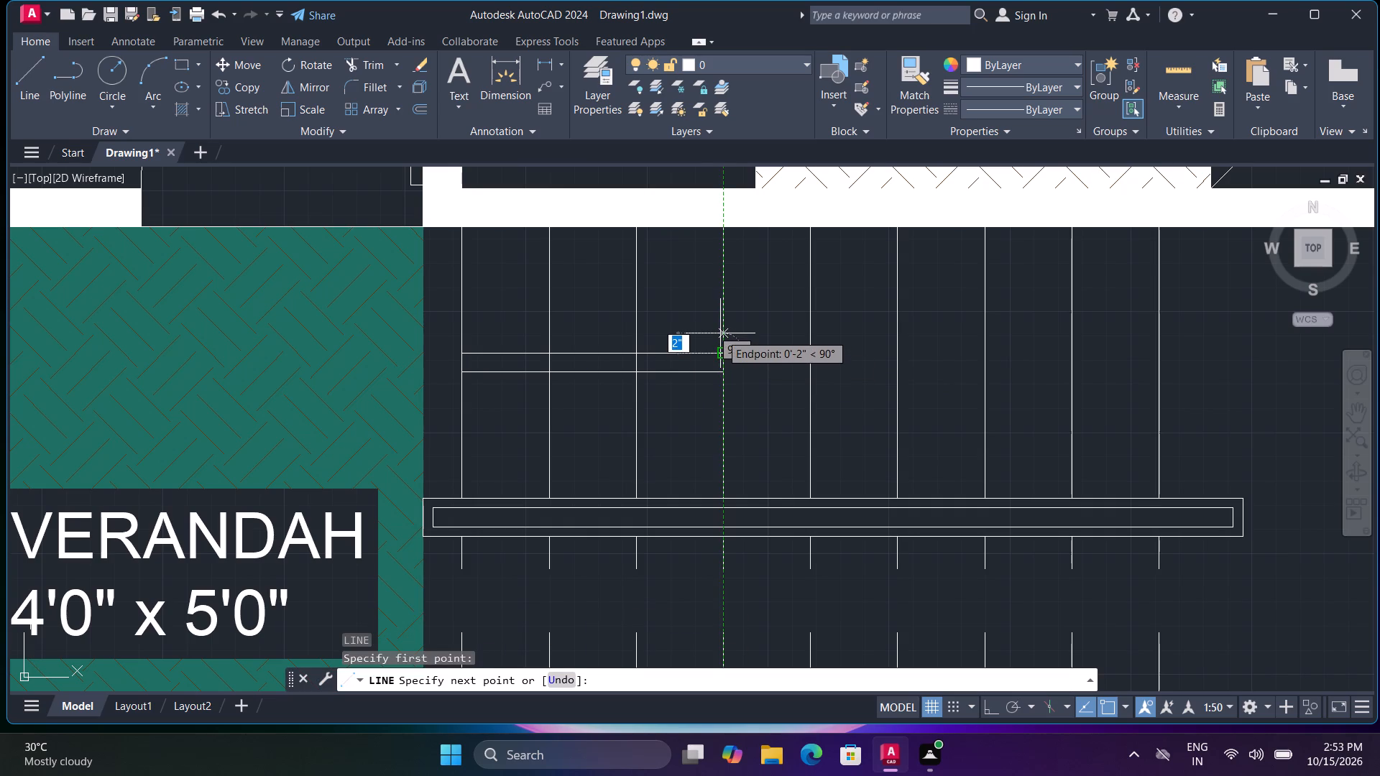
{"action": "type", "text": "2\""}
{"action": "key", "text": "Return"}
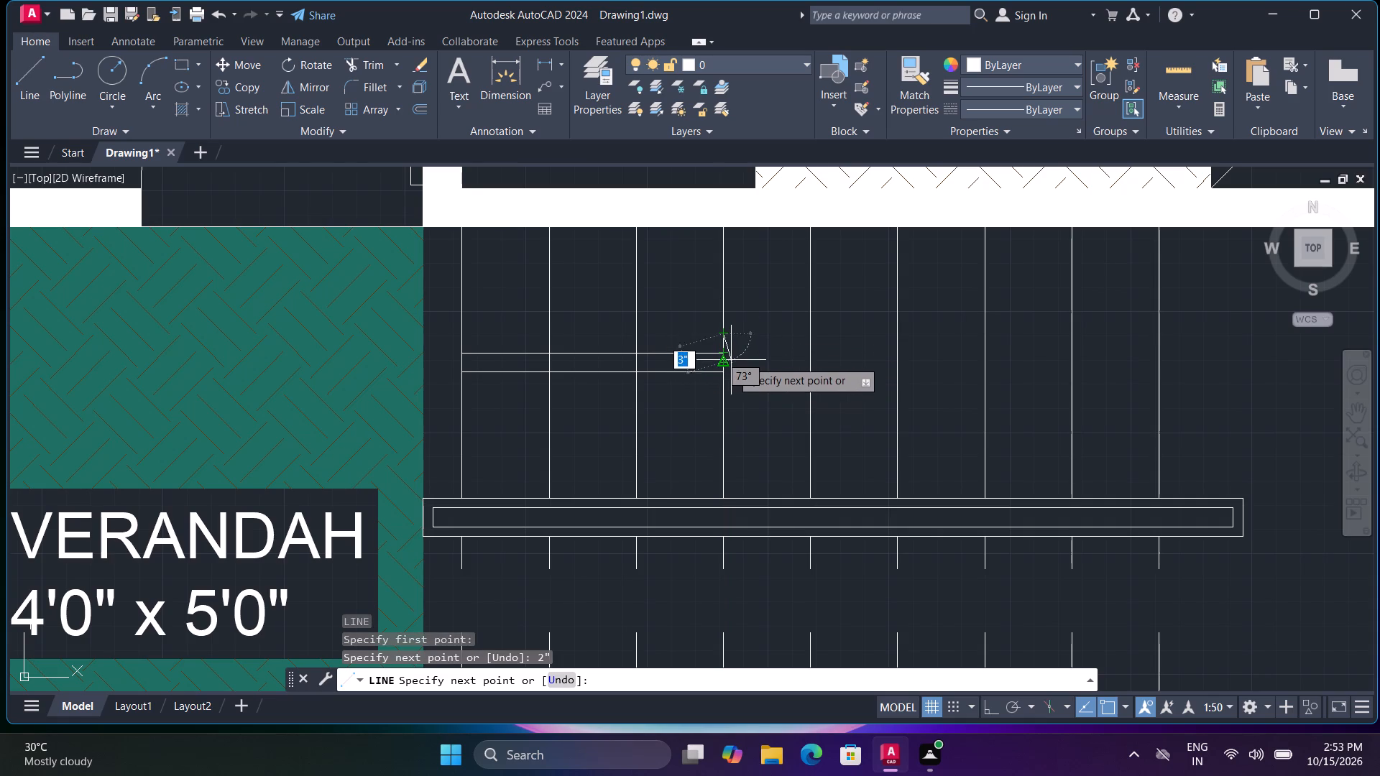
{"action": "left_click", "coordinate": [771, 359]}
{"action": "key", "text": "space"}
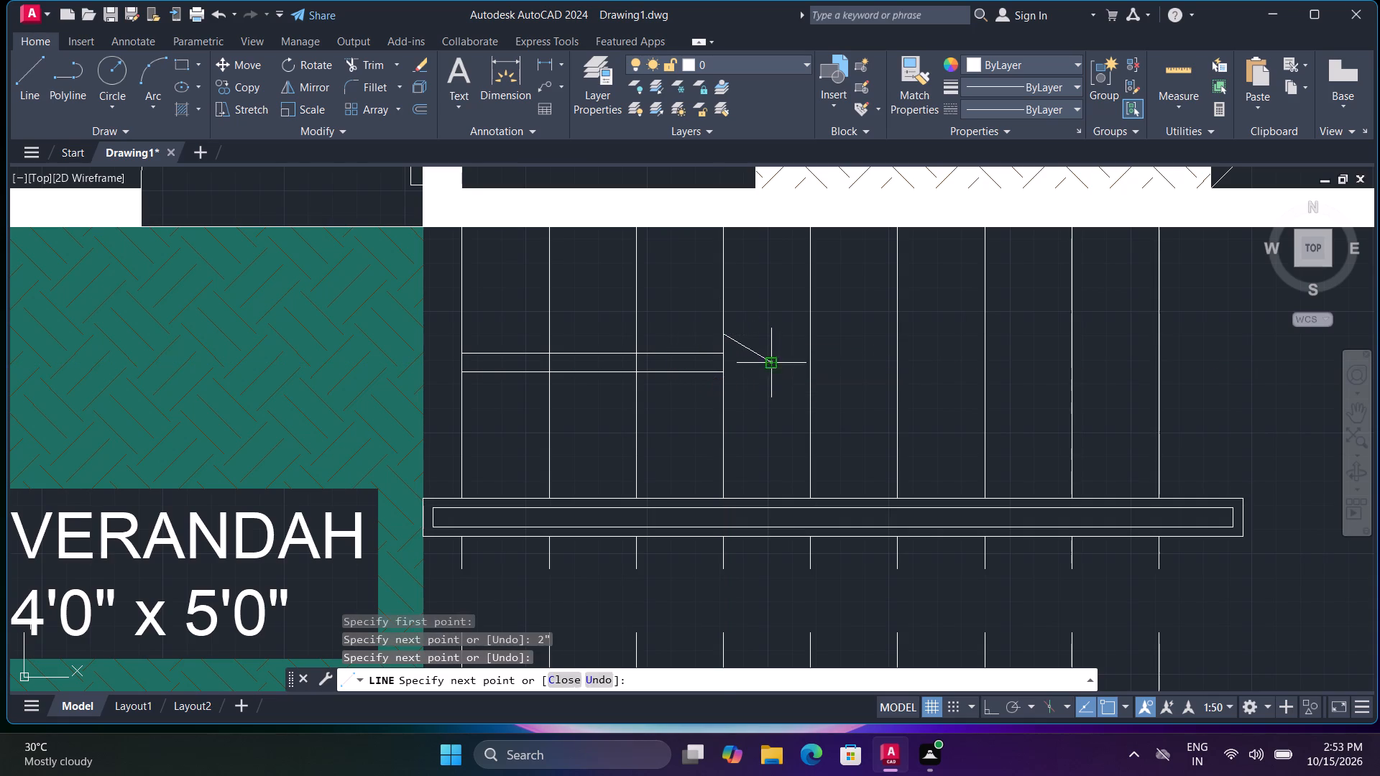
{"action": "key", "text": "space"}
{"action": "left_click", "coordinate": [727, 374]}
{"action": "type", "text": "2\""}
{"action": "key", "text": "Return"}
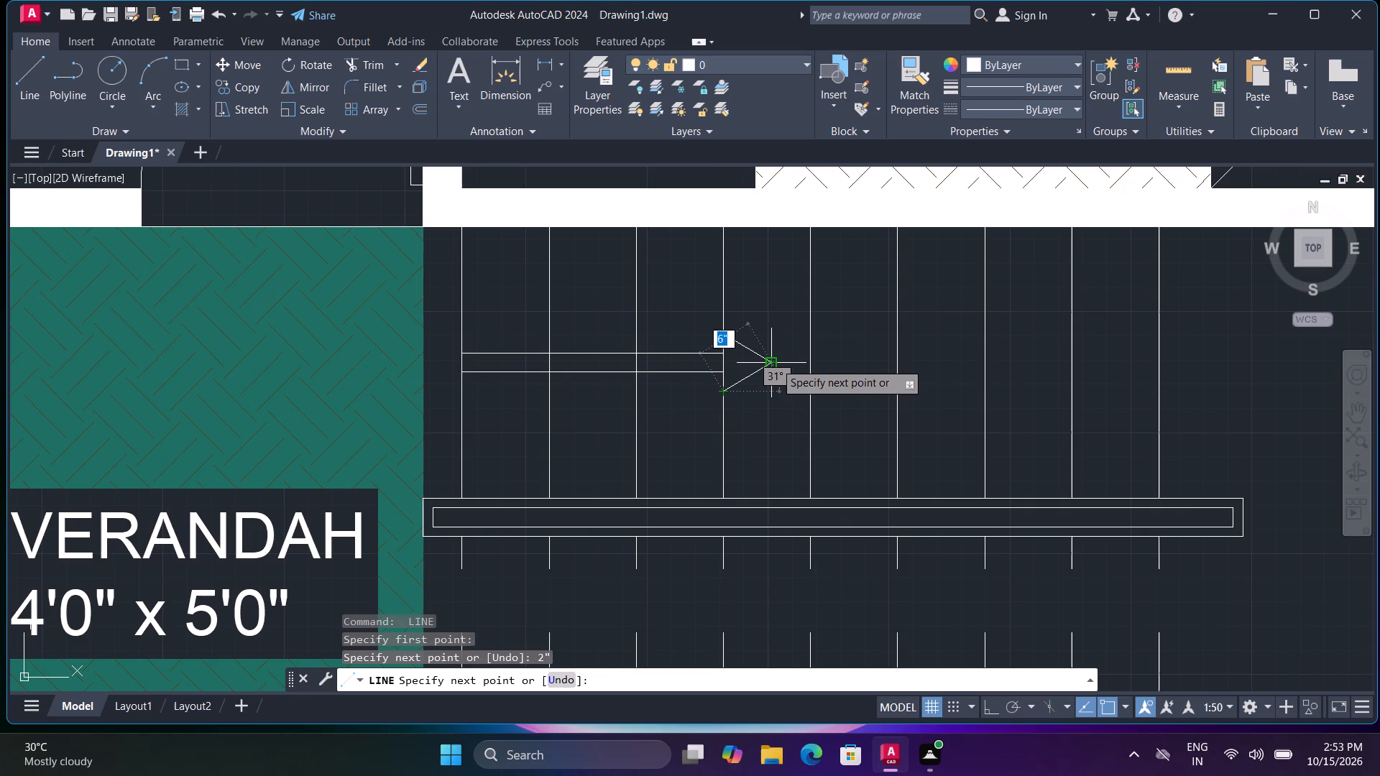
{"action": "left_click", "coordinate": [775, 362]}
{"action": "key", "text": "Escape"}
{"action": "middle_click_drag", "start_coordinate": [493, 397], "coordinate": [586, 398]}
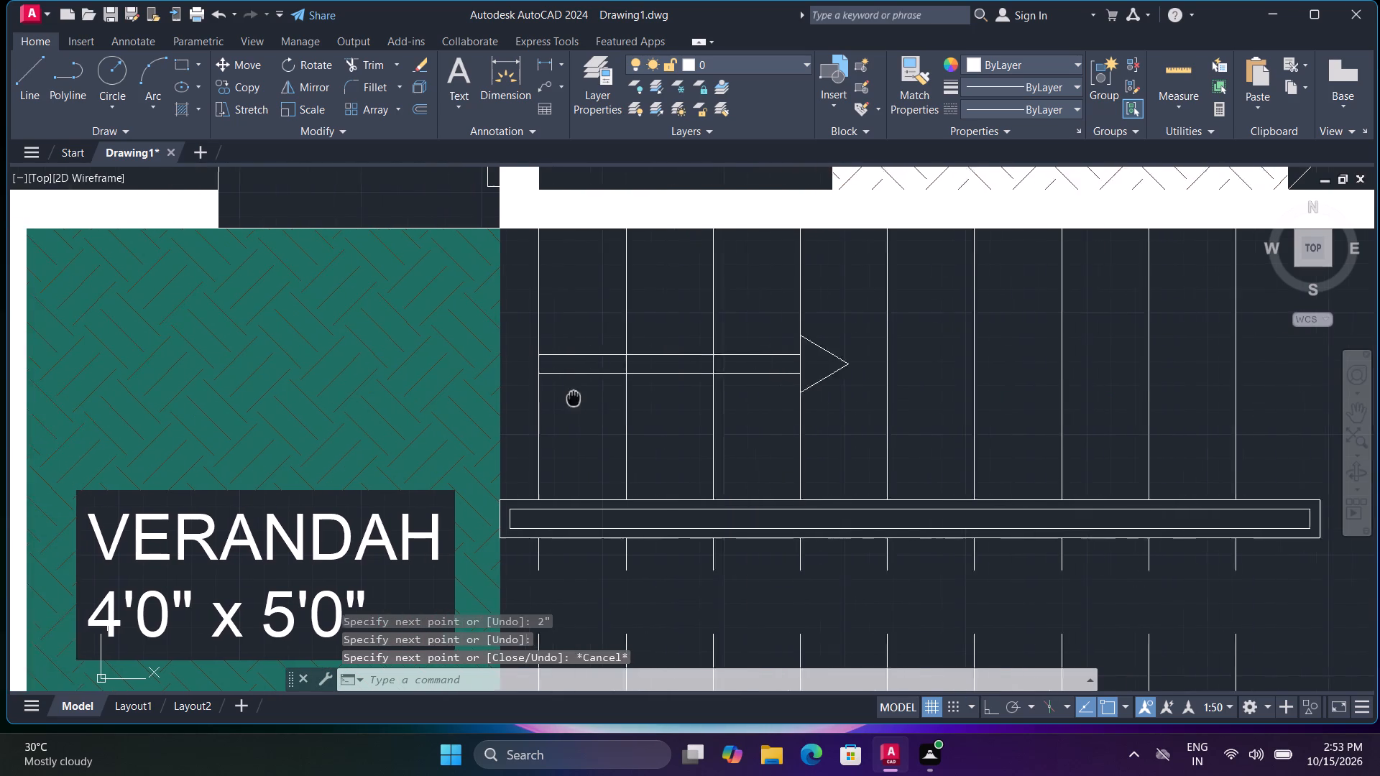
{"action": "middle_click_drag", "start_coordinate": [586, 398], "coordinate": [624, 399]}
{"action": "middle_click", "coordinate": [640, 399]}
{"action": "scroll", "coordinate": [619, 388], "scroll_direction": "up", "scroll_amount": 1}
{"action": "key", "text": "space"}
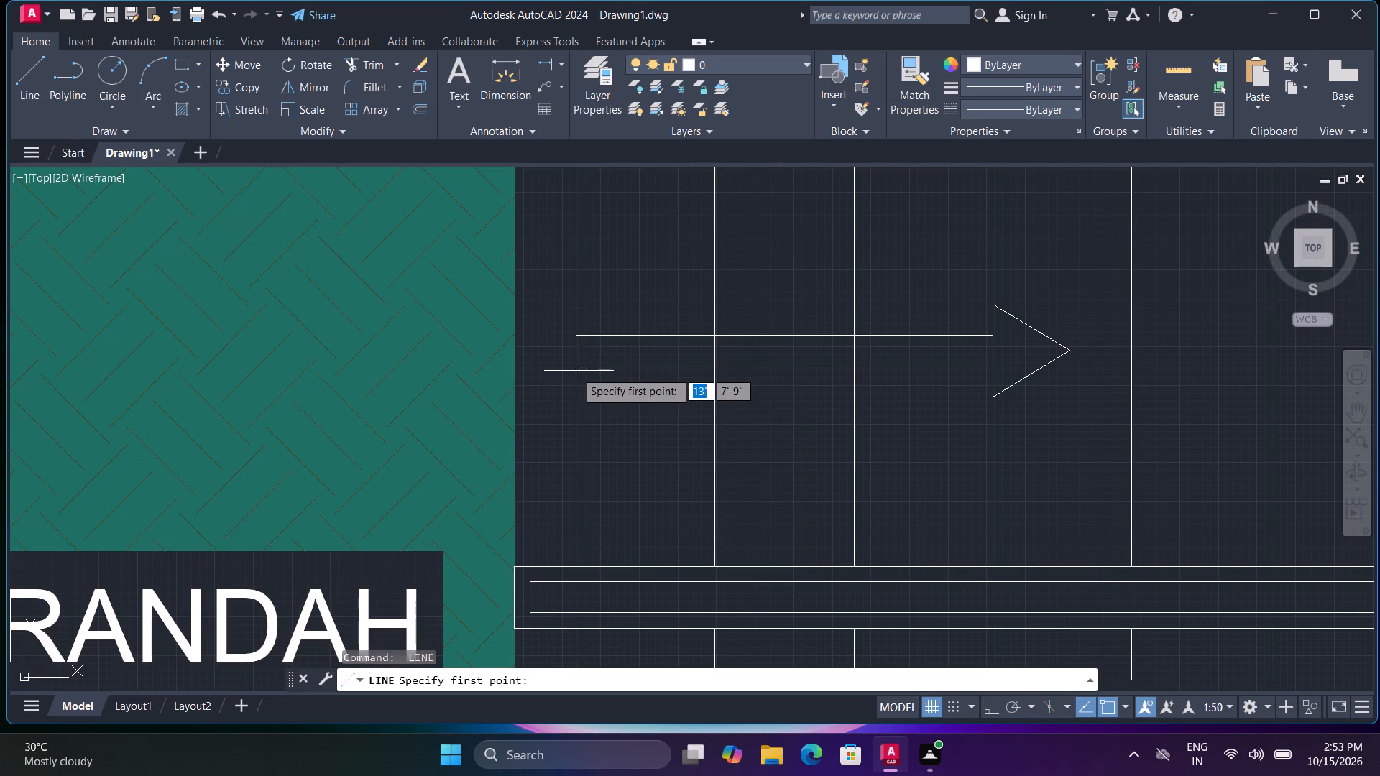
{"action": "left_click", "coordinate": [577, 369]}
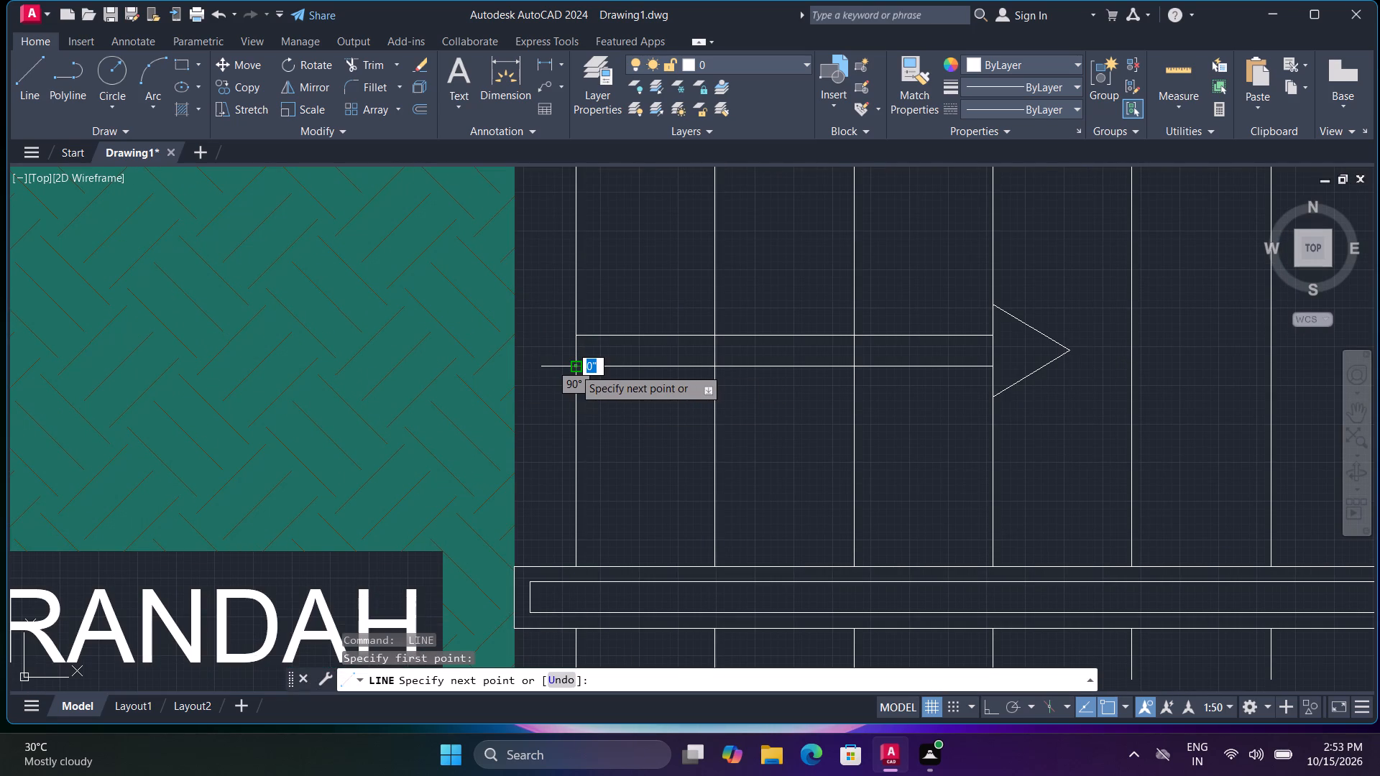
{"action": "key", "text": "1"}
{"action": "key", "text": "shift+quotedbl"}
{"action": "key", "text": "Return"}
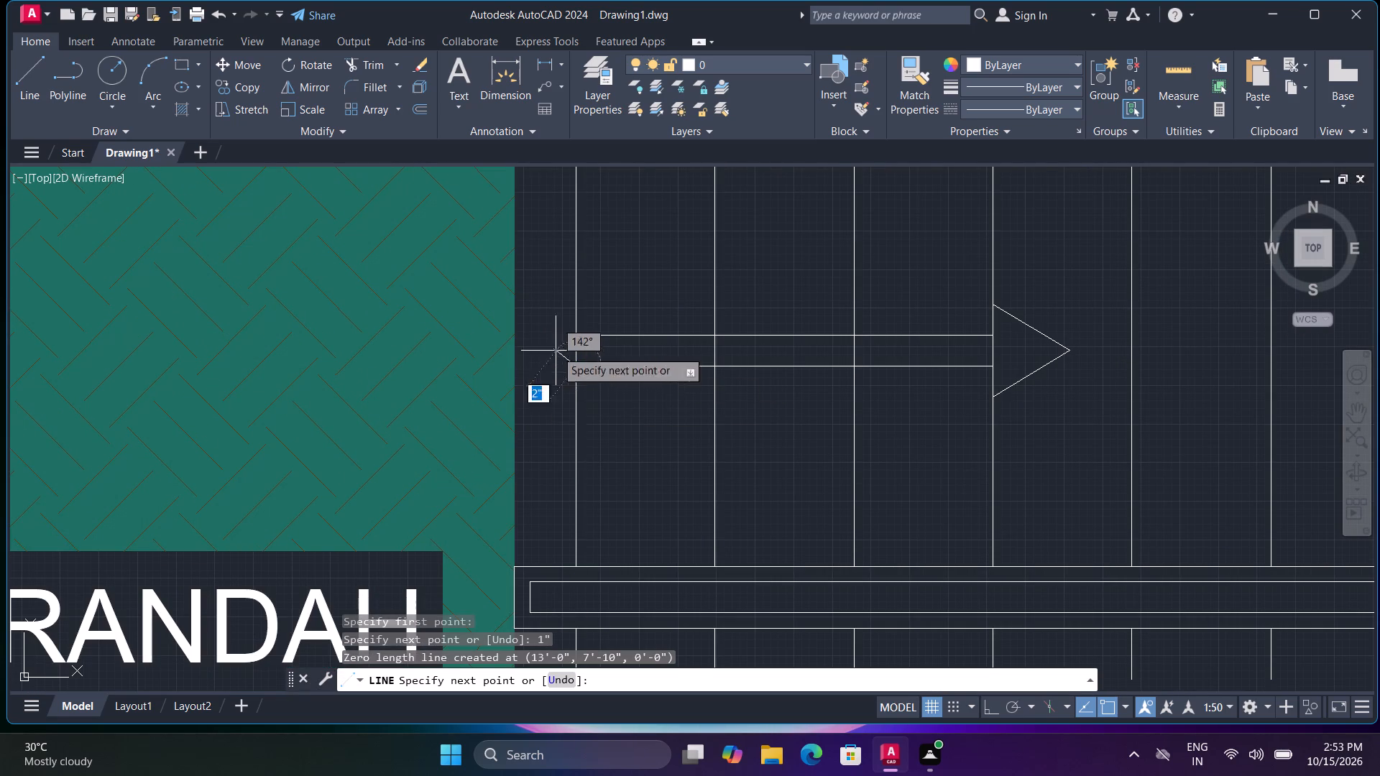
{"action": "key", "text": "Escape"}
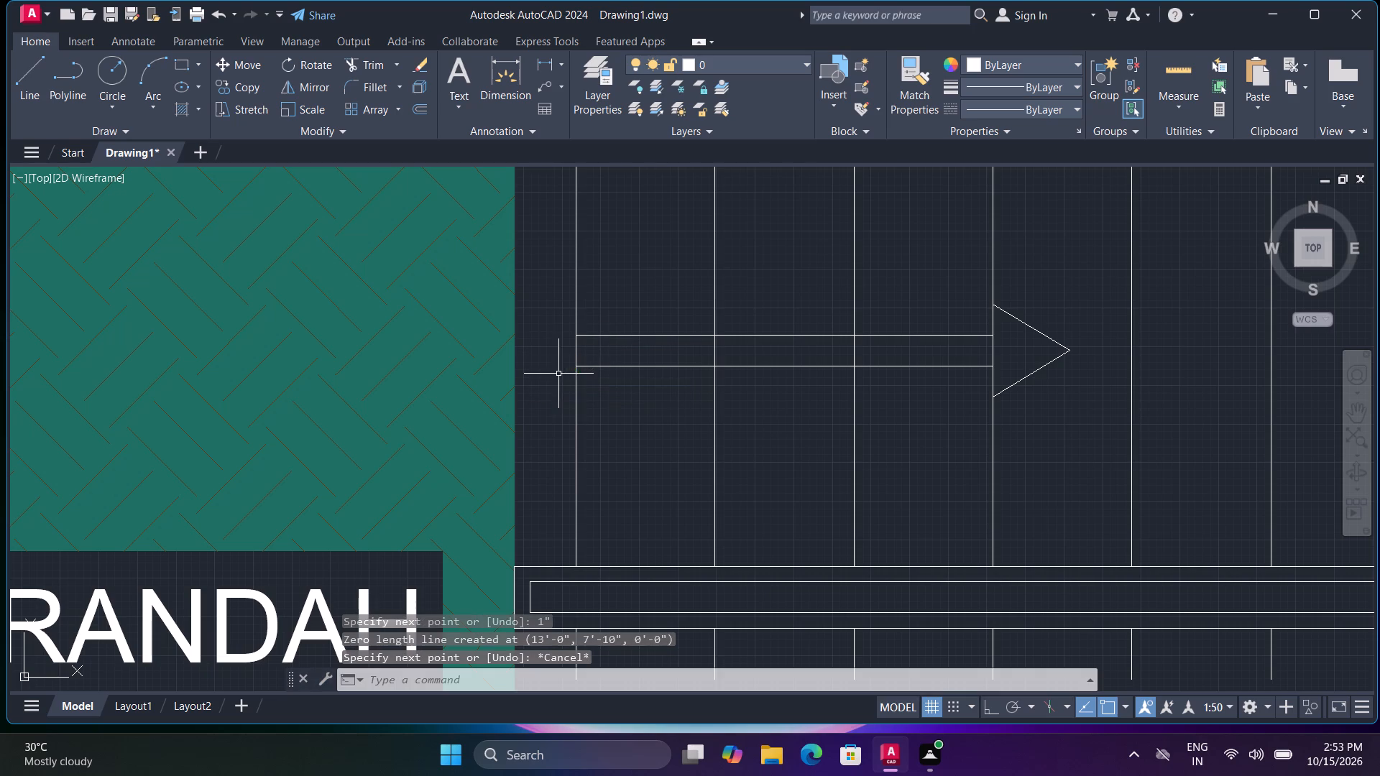
Extend the arrow shaft's verandah end 2" past the first tread line and close it off with lines.
{"action": "key", "text": "space"}
{"action": "left_click", "coordinate": [574, 370]}
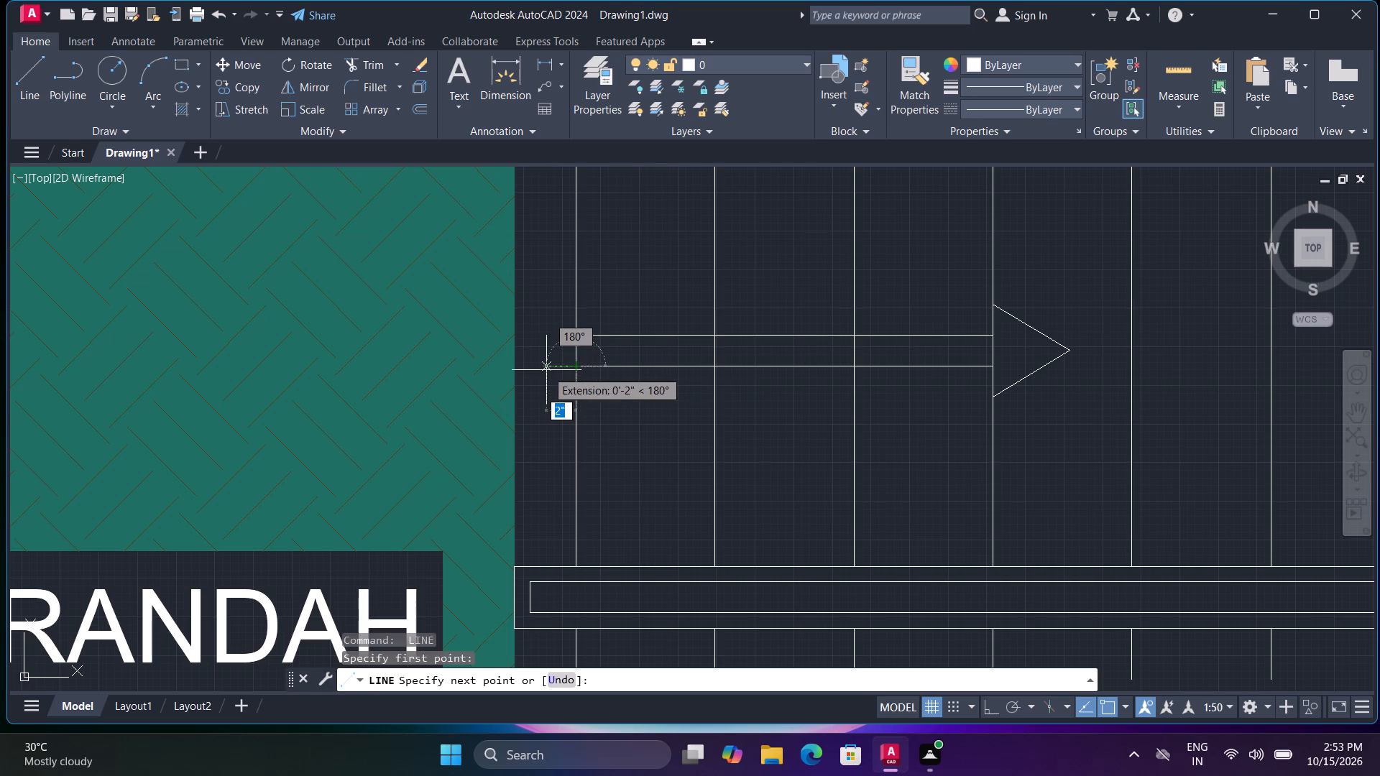
{"action": "type", "text": "2\""}
{"action": "key", "text": "Return"}
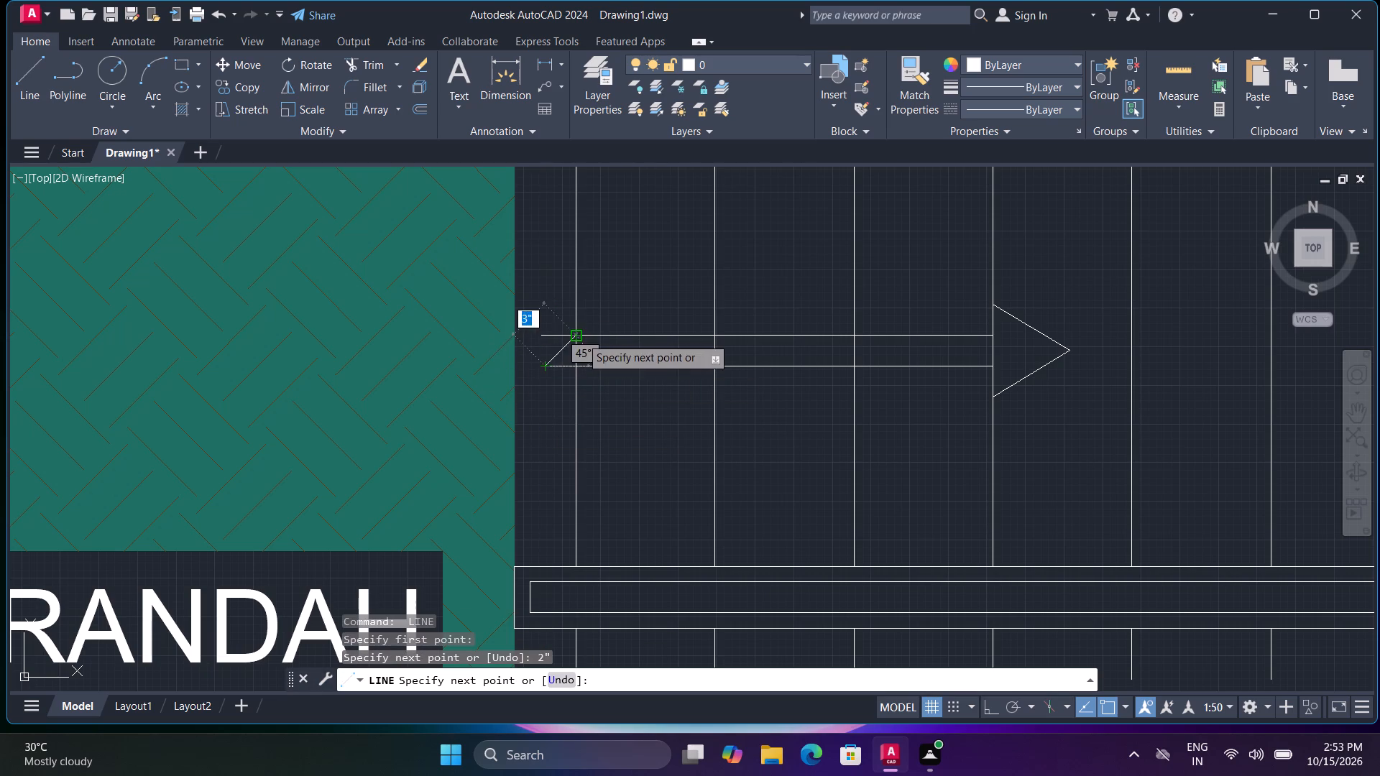
{"action": "left_click", "coordinate": [545, 335]}
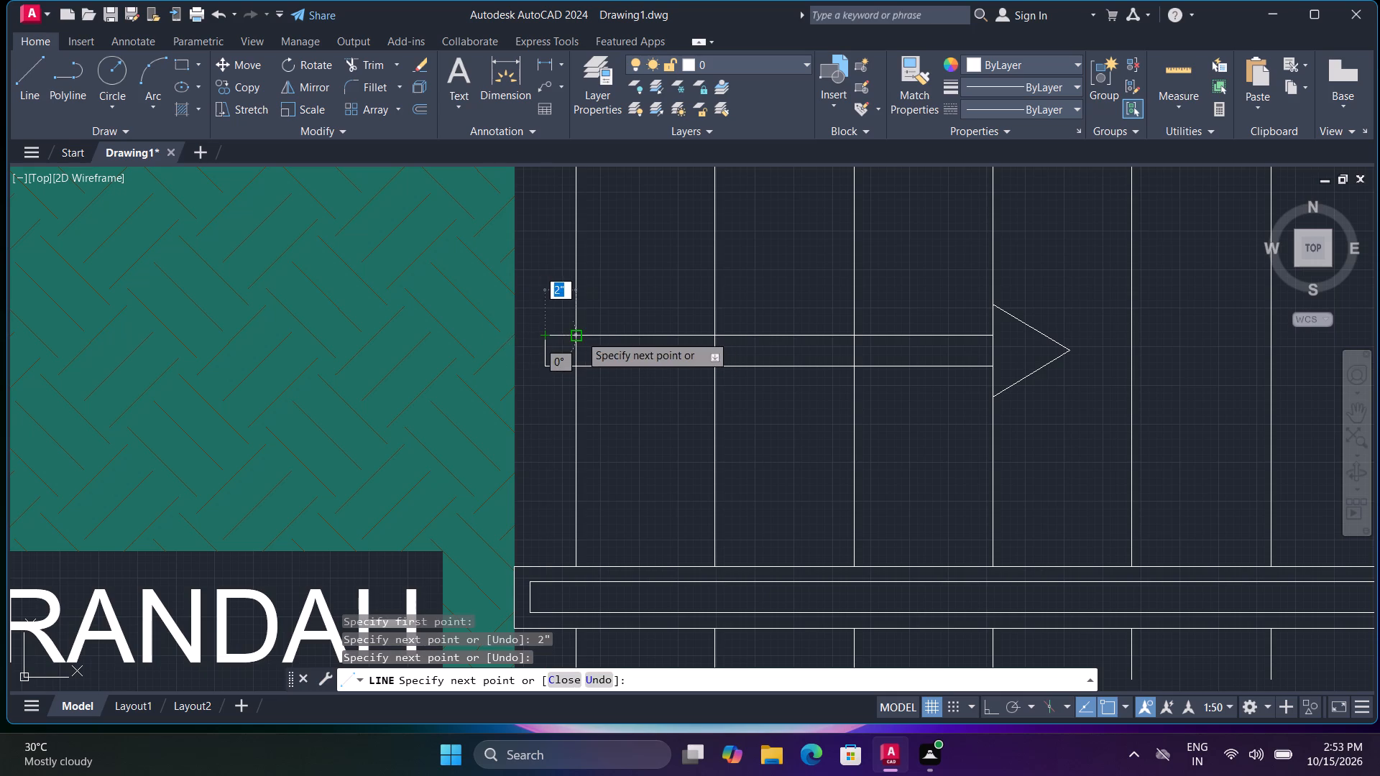
{"action": "left_click", "coordinate": [581, 335]}
{"action": "key", "text": "space"}
Add a multiline text label reading UP just below the arrow shaft near its tail.
{"action": "scroll", "coordinate": [581, 405], "scroll_direction": "down", "scroll_amount": 1}
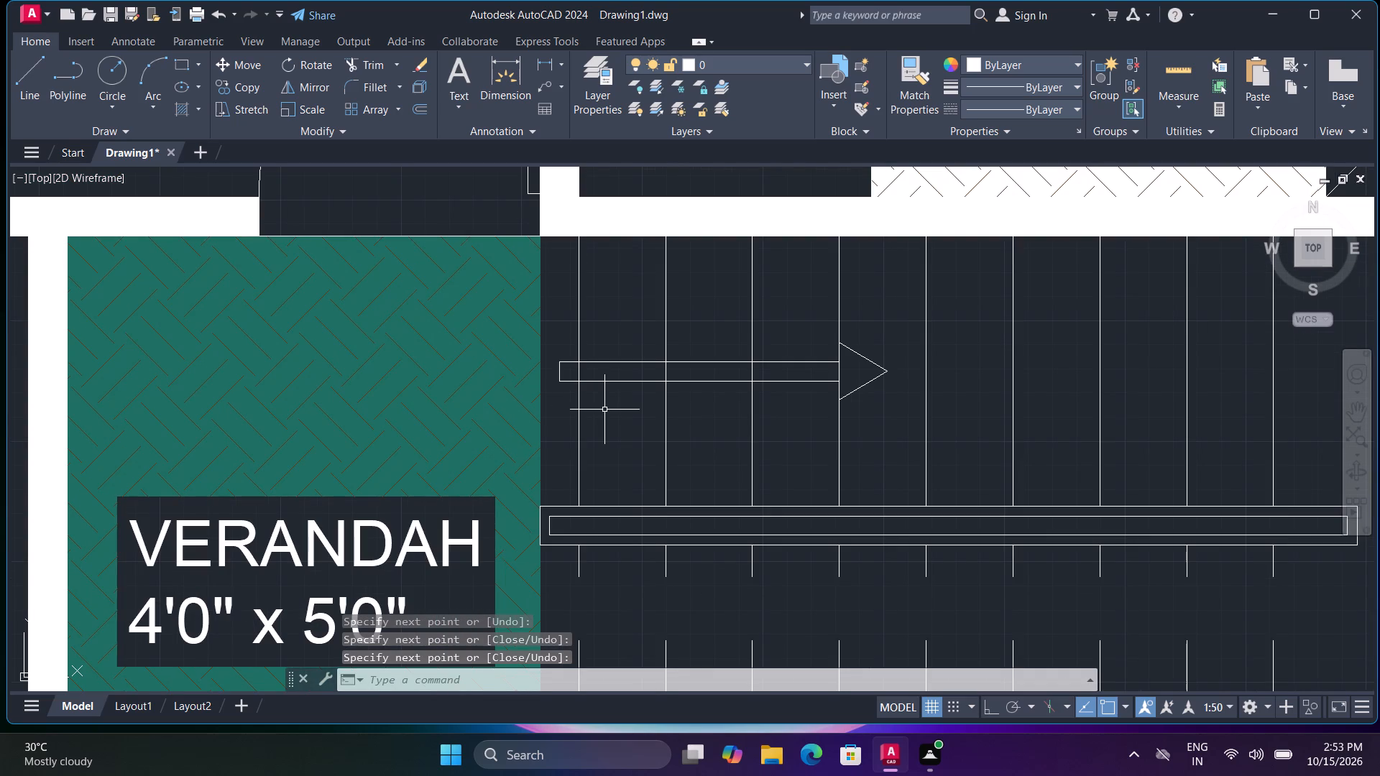
{"action": "key", "text": "u"}
{"action": "key", "text": "Escape"}
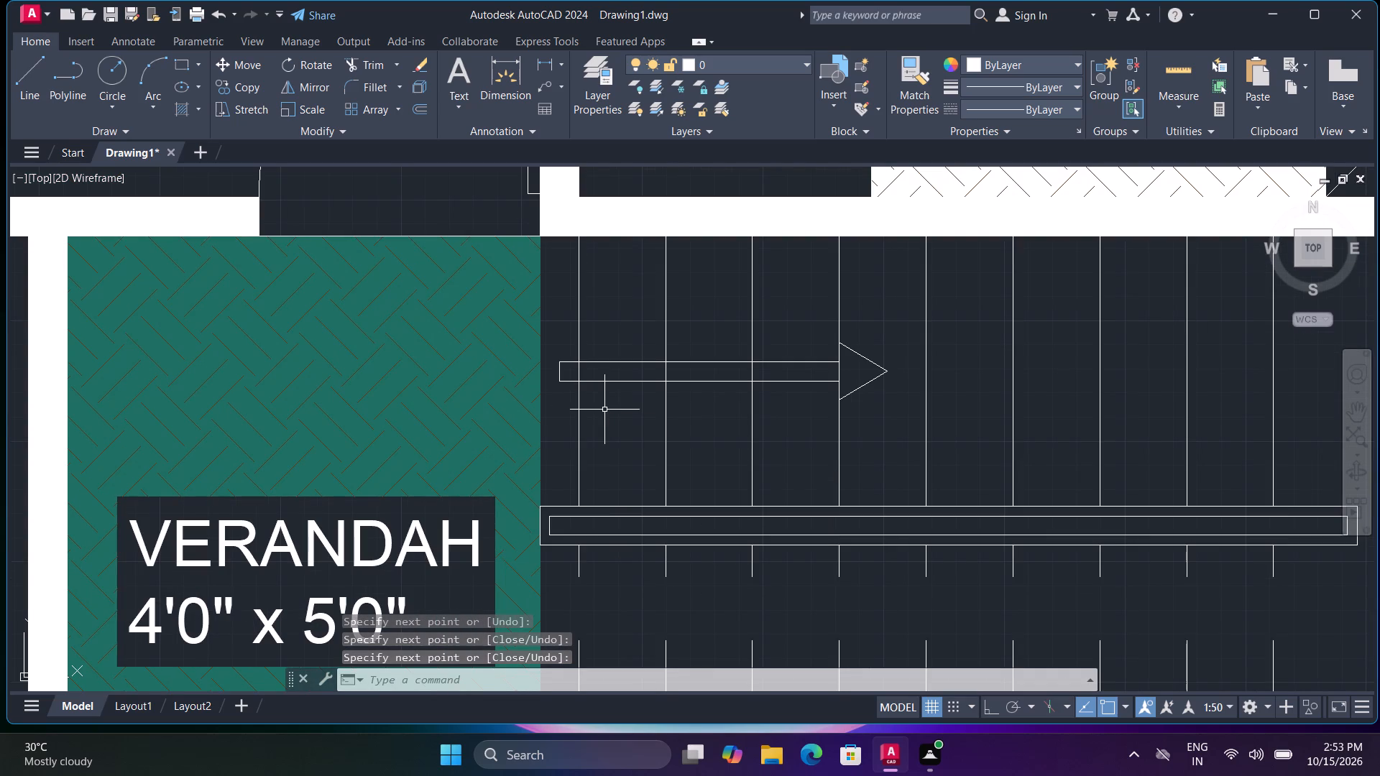
{"action": "type", "text": "T"}
{"action": "key", "text": "space"}
{"action": "left_click", "coordinate": [603, 405]}
{"action": "left_click", "coordinate": [619, 425]}
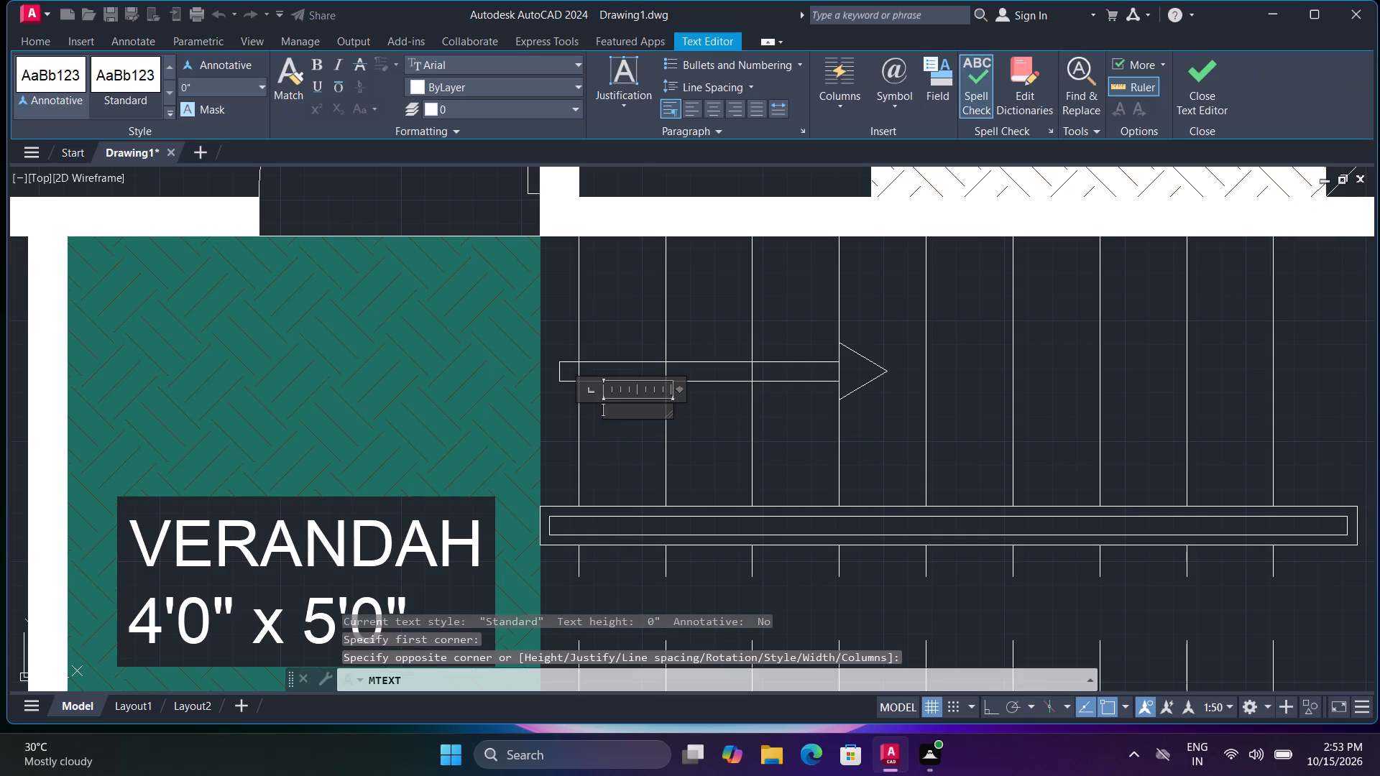
{"action": "type", "text": "UP"}
{"action": "key", "text": "Return"}
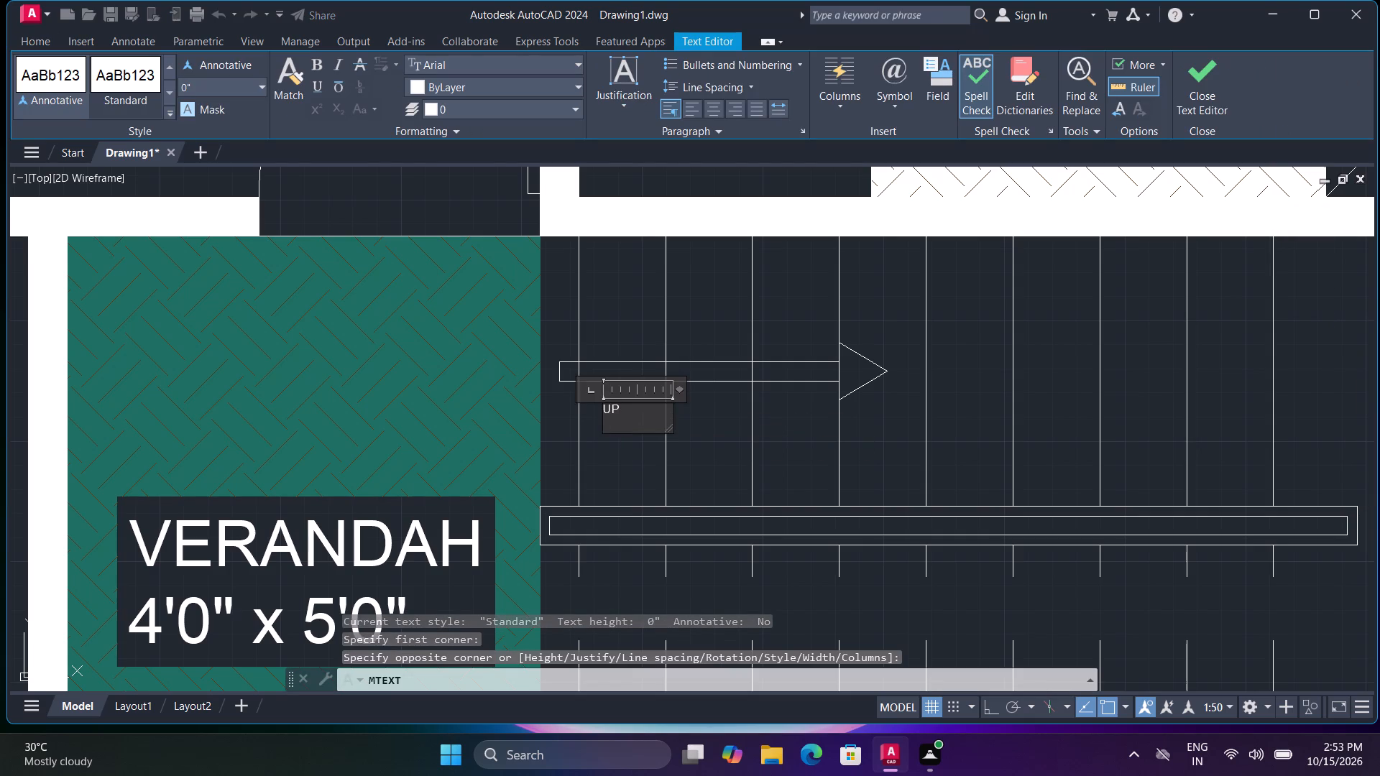
{"action": "left_click", "coordinate": [623, 447]}
Scale up the UP label from a base point at the text so it is readable beside the arrow.
{"action": "left_click", "coordinate": [603, 407]}
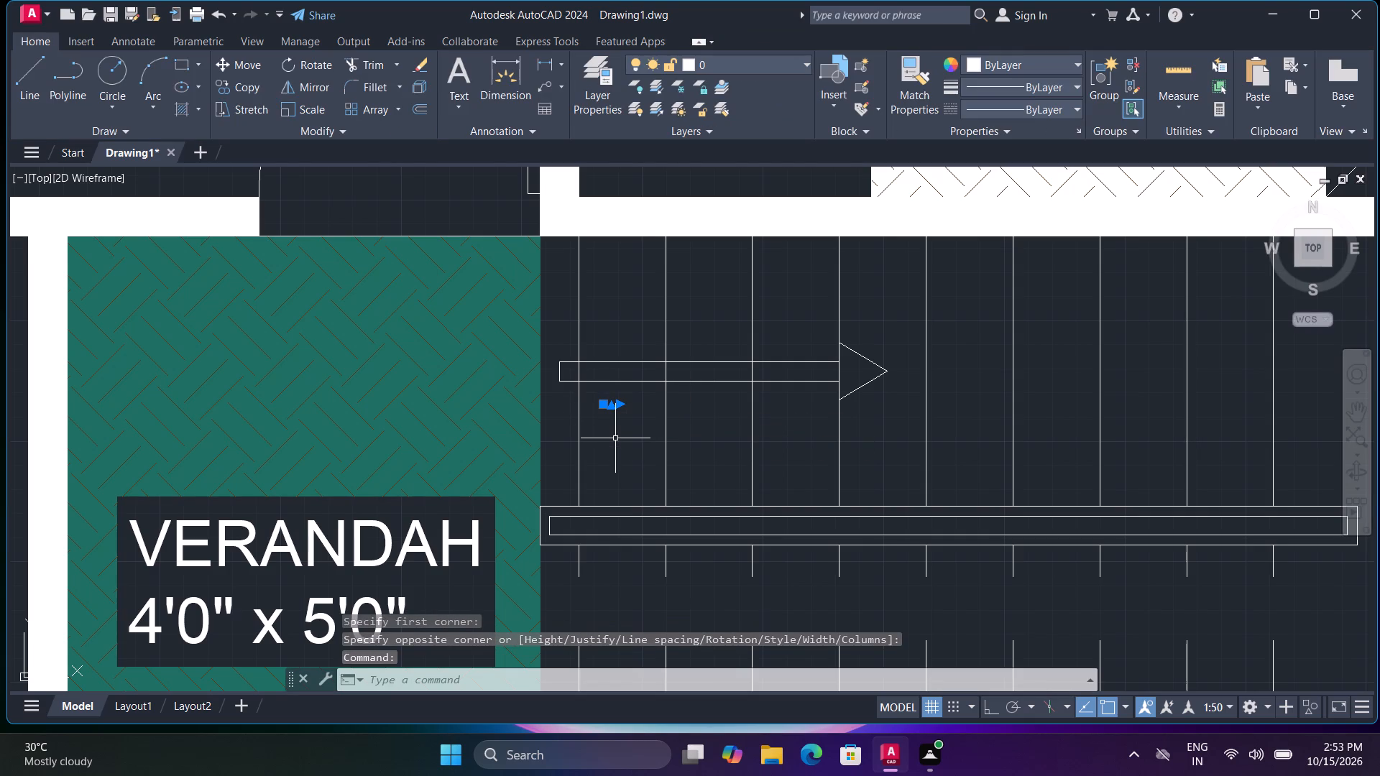
{"action": "type", "text": "SC"}
{"action": "key", "text": "space"}
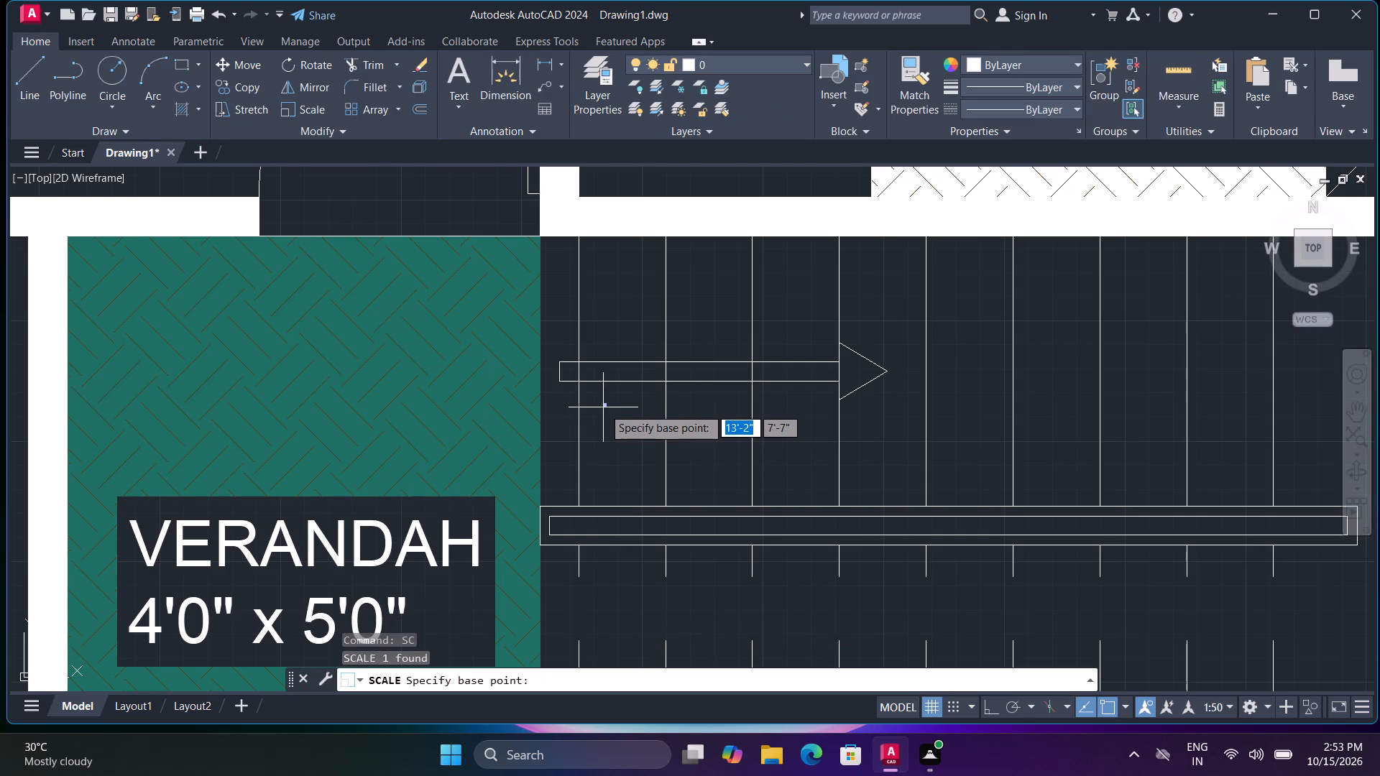
{"action": "left_click", "coordinate": [604, 405]}
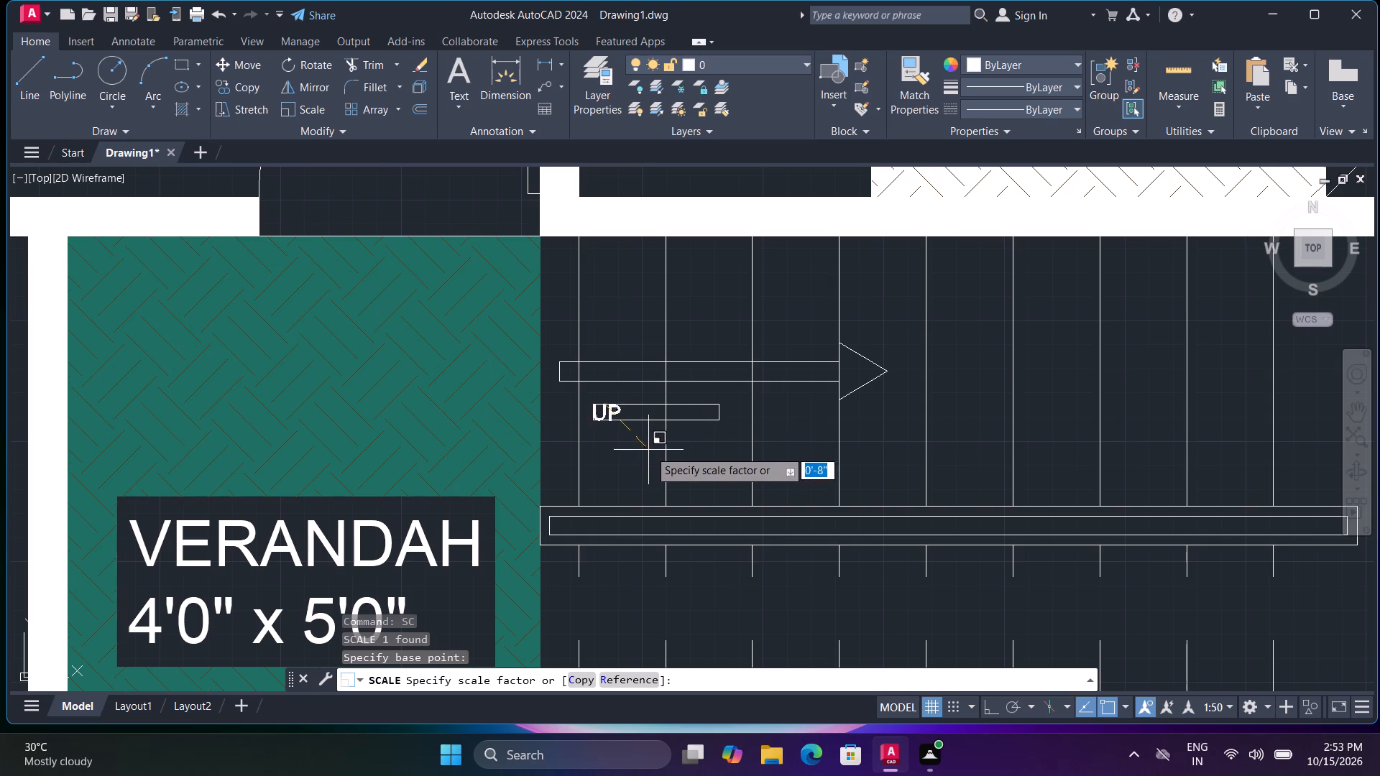
{"action": "left_click", "coordinate": [724, 471]}
Move the UP label about 10" to sit above the arrow shaft near its tail.
{"action": "left_click", "coordinate": [627, 417]}
{"action": "key", "text": "space"}
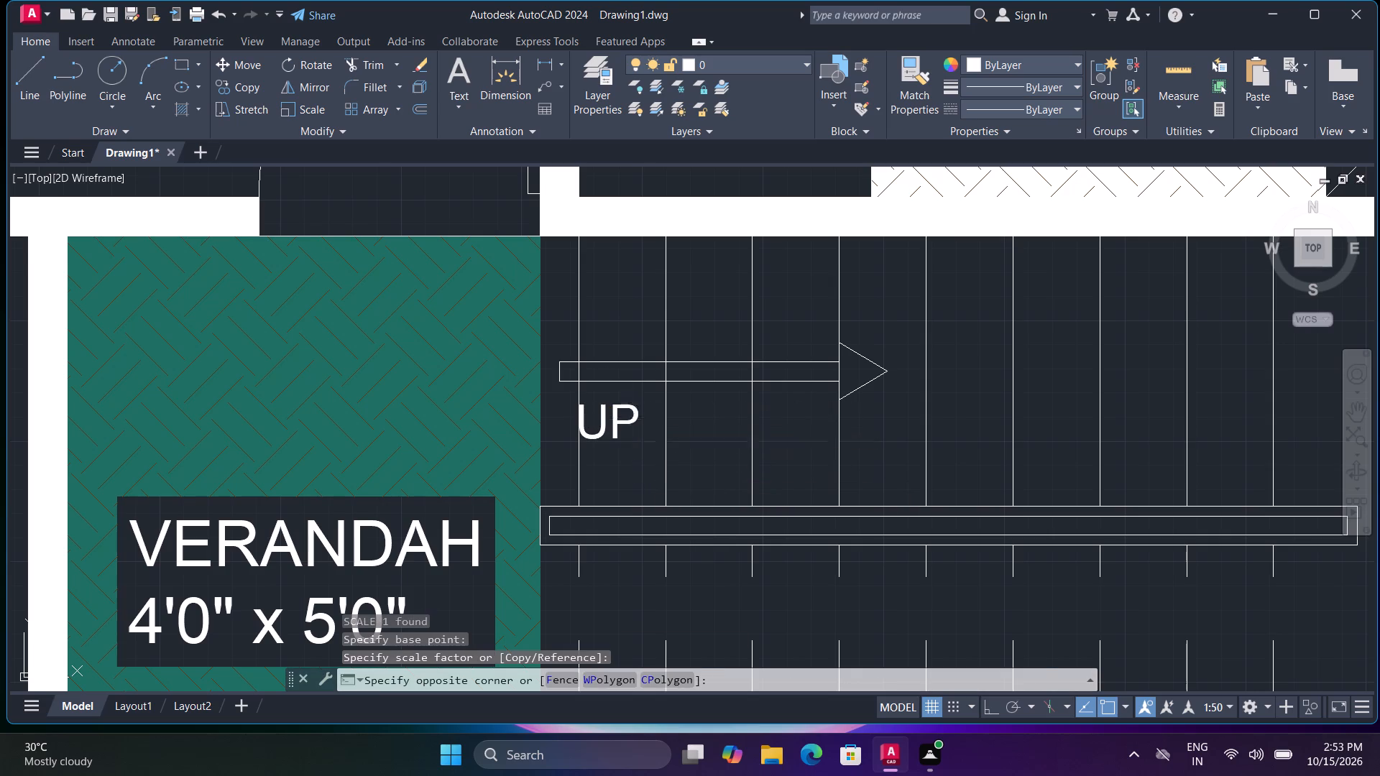
{"action": "type", "text": "M"}
{"action": "key", "text": "space"}
{"action": "left_click", "coordinate": [630, 417]}
{"action": "key", "text": "space"}
{"action": "left_click", "coordinate": [630, 420]}
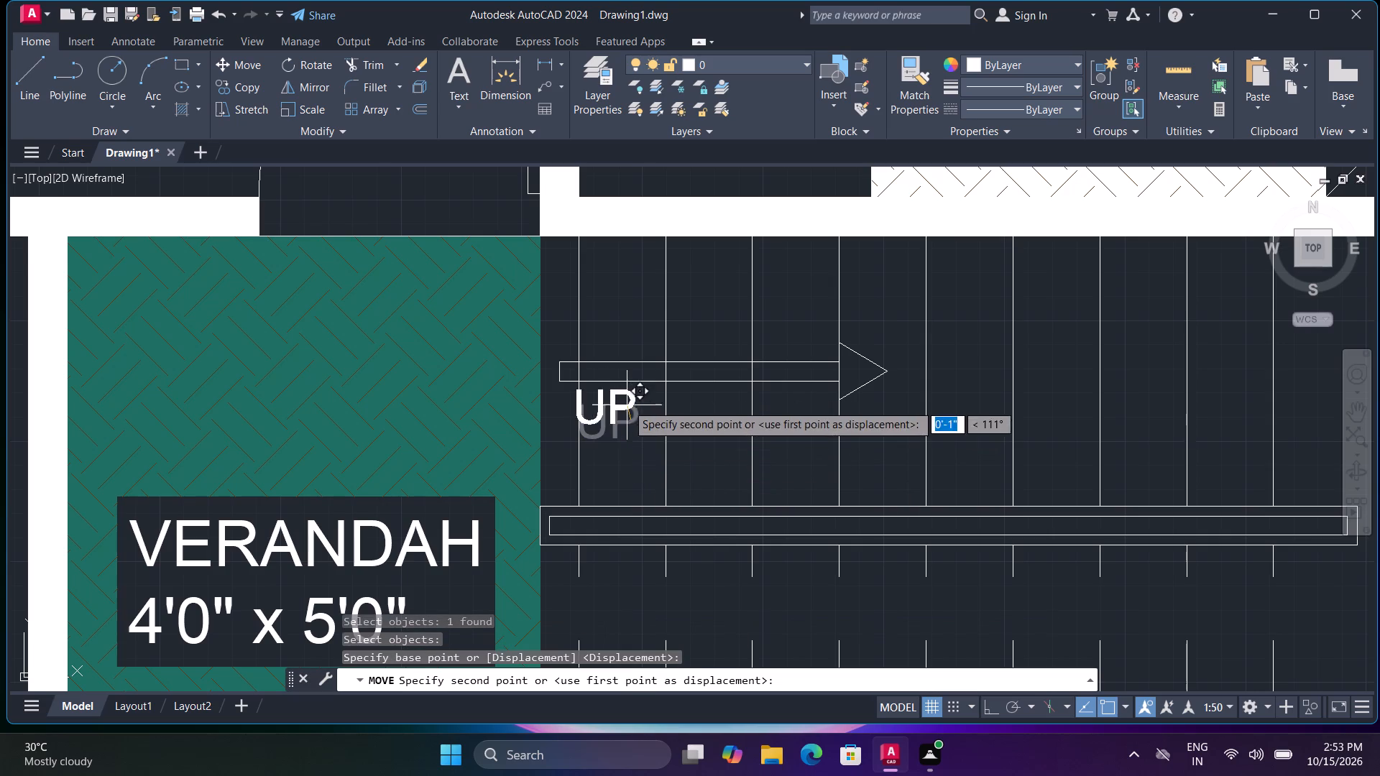
{"action": "left_click", "coordinate": [645, 327]}
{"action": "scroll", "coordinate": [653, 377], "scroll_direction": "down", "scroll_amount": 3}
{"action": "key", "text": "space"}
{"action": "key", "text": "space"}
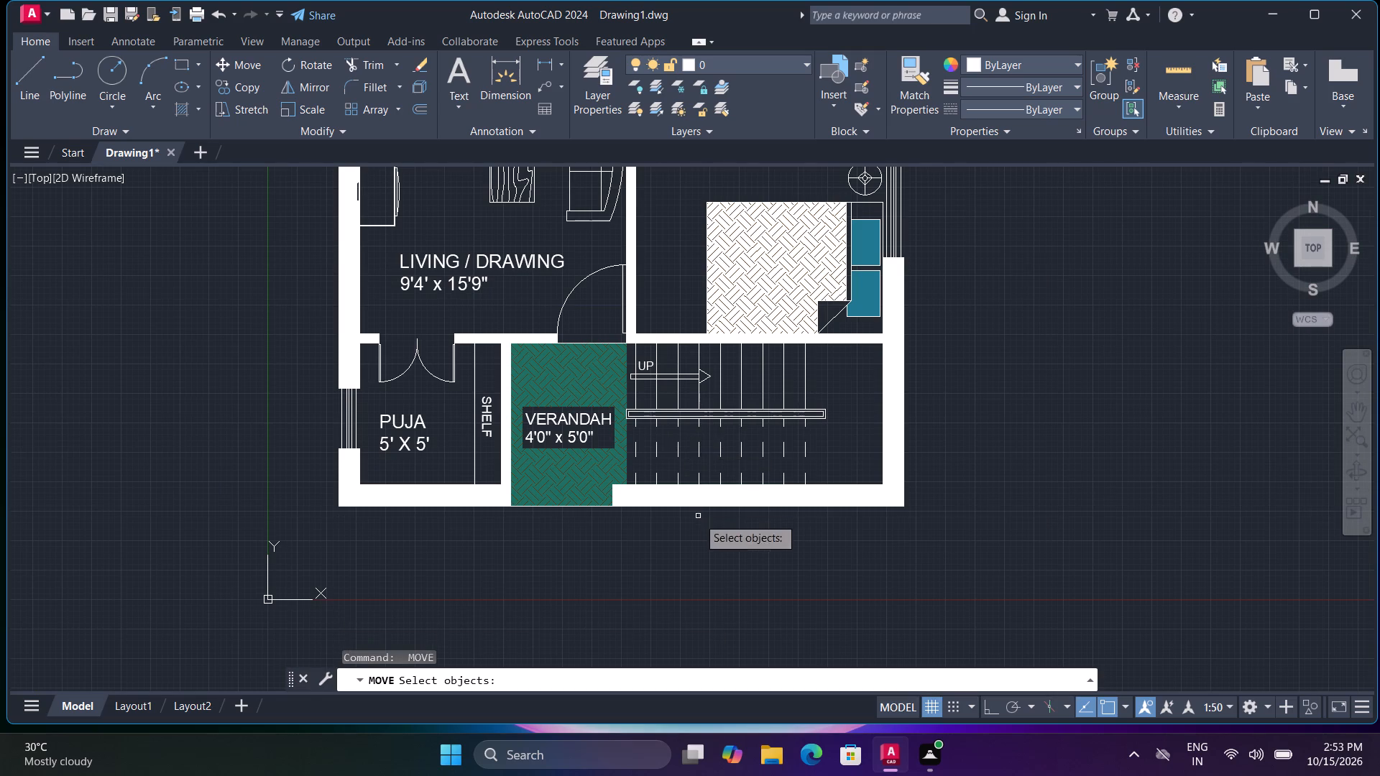
Add a vertical linear dimension for the house's overall length, placed just outside the kitchen and puja side wall.
{"action": "scroll", "coordinate": [698, 530], "scroll_direction": "down", "scroll_amount": 1}
{"action": "middle_click_drag", "start_coordinate": [696, 532], "coordinate": [699, 551]}
{"action": "scroll", "coordinate": [699, 552], "scroll_direction": "down", "scroll_amount": 1}
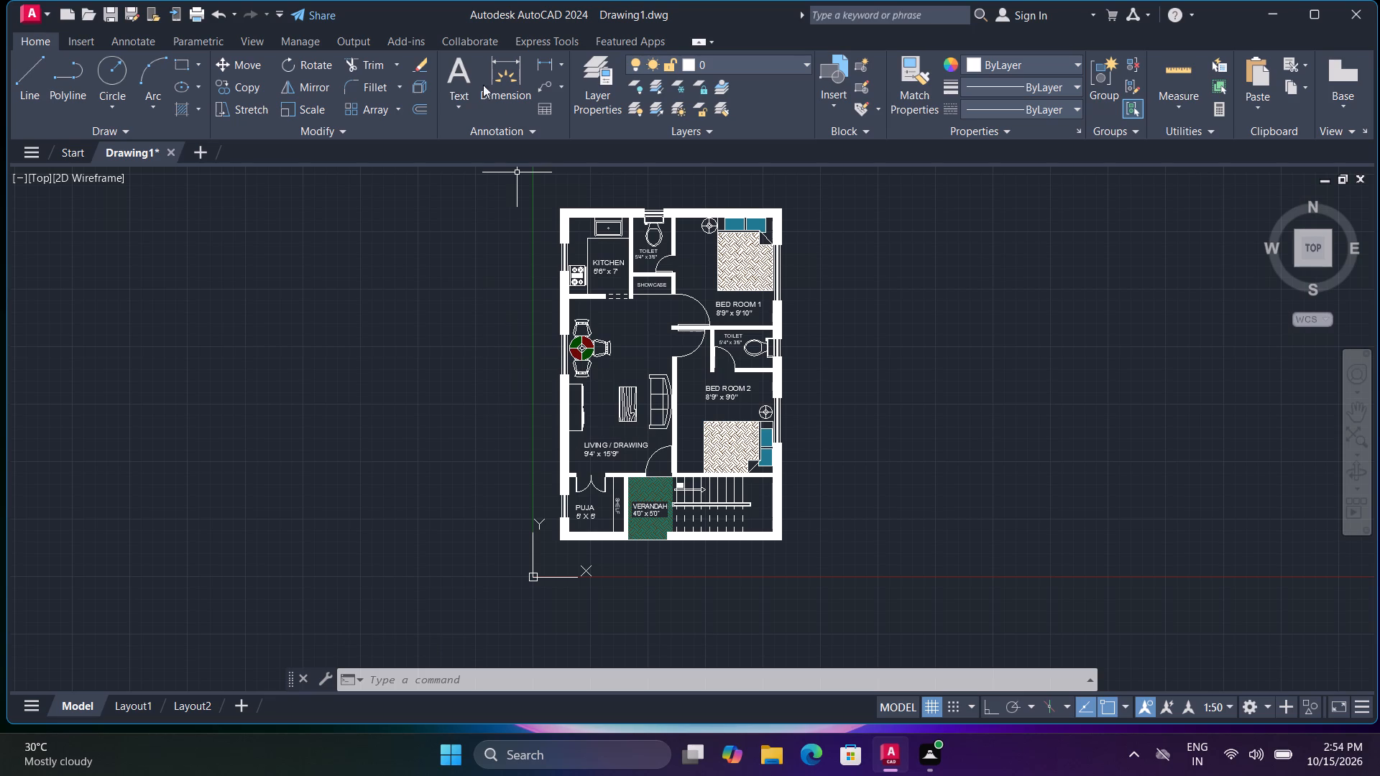
{"action": "left_click", "coordinate": [546, 64]}
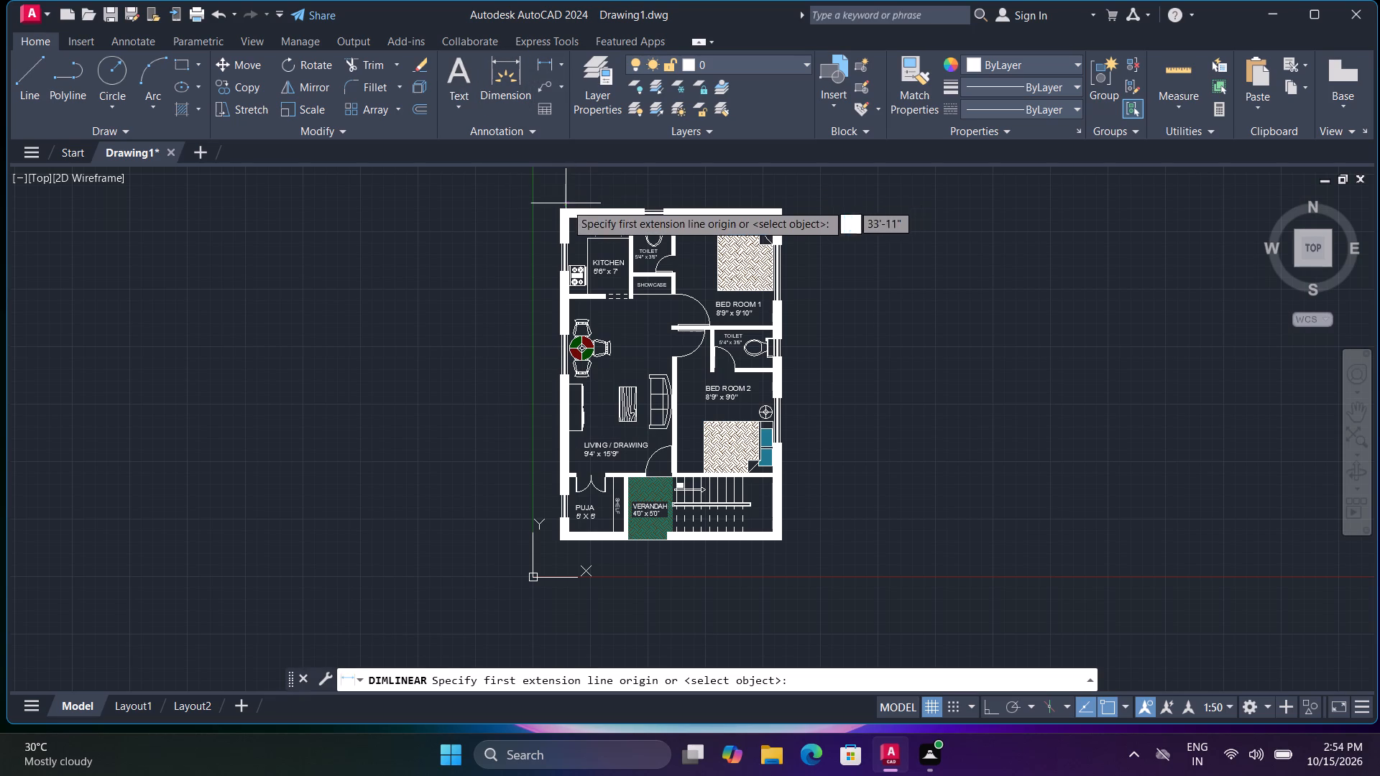
{"action": "left_click", "coordinate": [557, 207]}
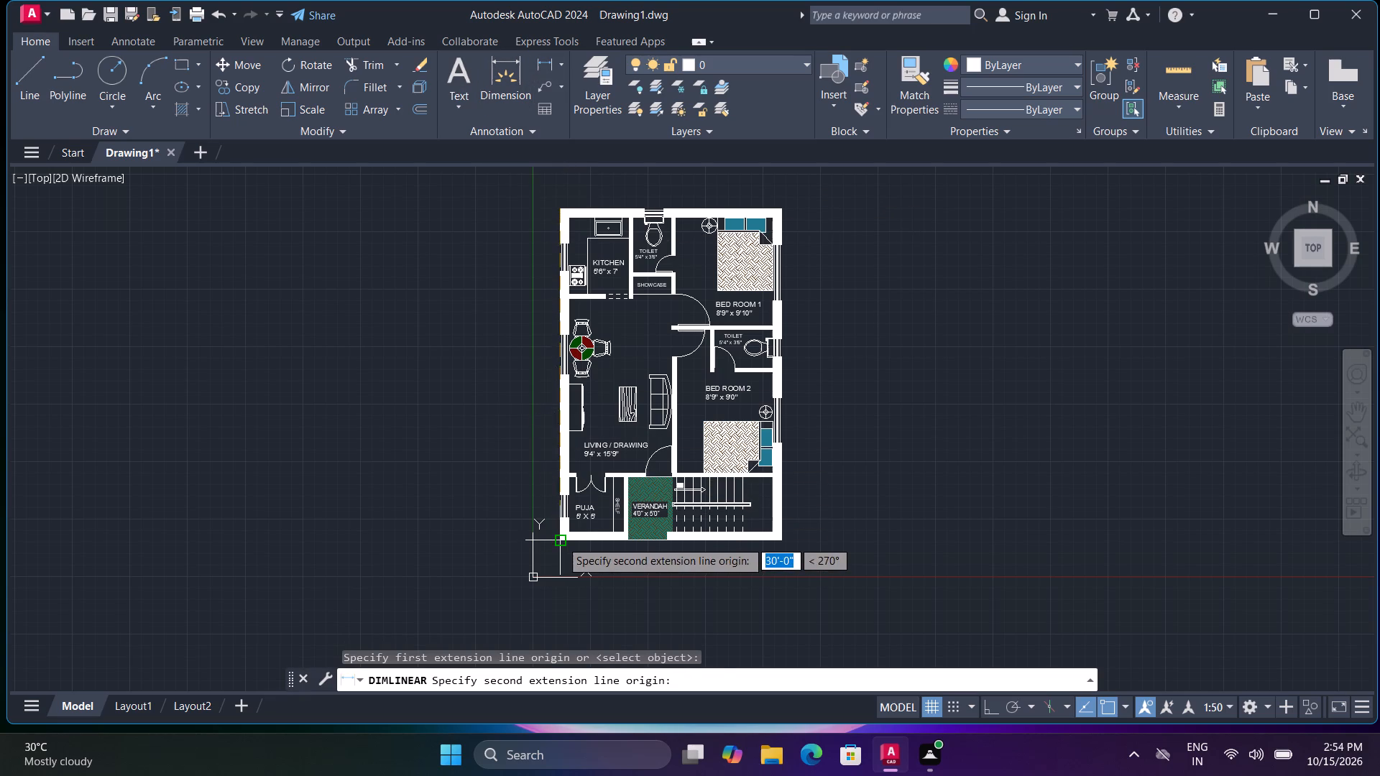
{"action": "left_click", "coordinate": [561, 540]}
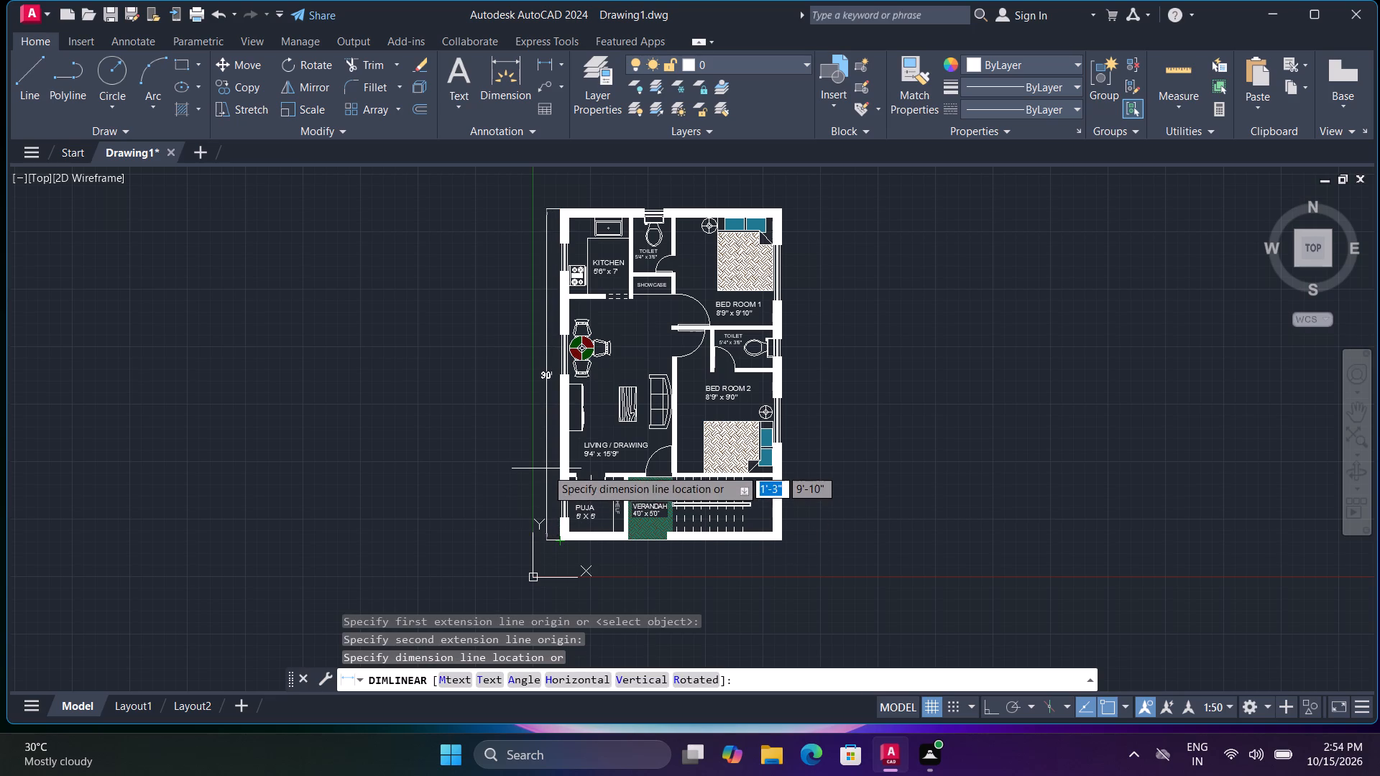
{"action": "left_click", "coordinate": [546, 468]}
Add a horizontal linear dimension for the house's overall width, placed just outside the kitchen and Bed Room 1 end wall.
{"action": "scroll", "coordinate": [543, 397], "scroll_direction": "up", "scroll_amount": 2}
{"action": "scroll", "coordinate": [543, 397], "scroll_direction": "down", "scroll_amount": 1}
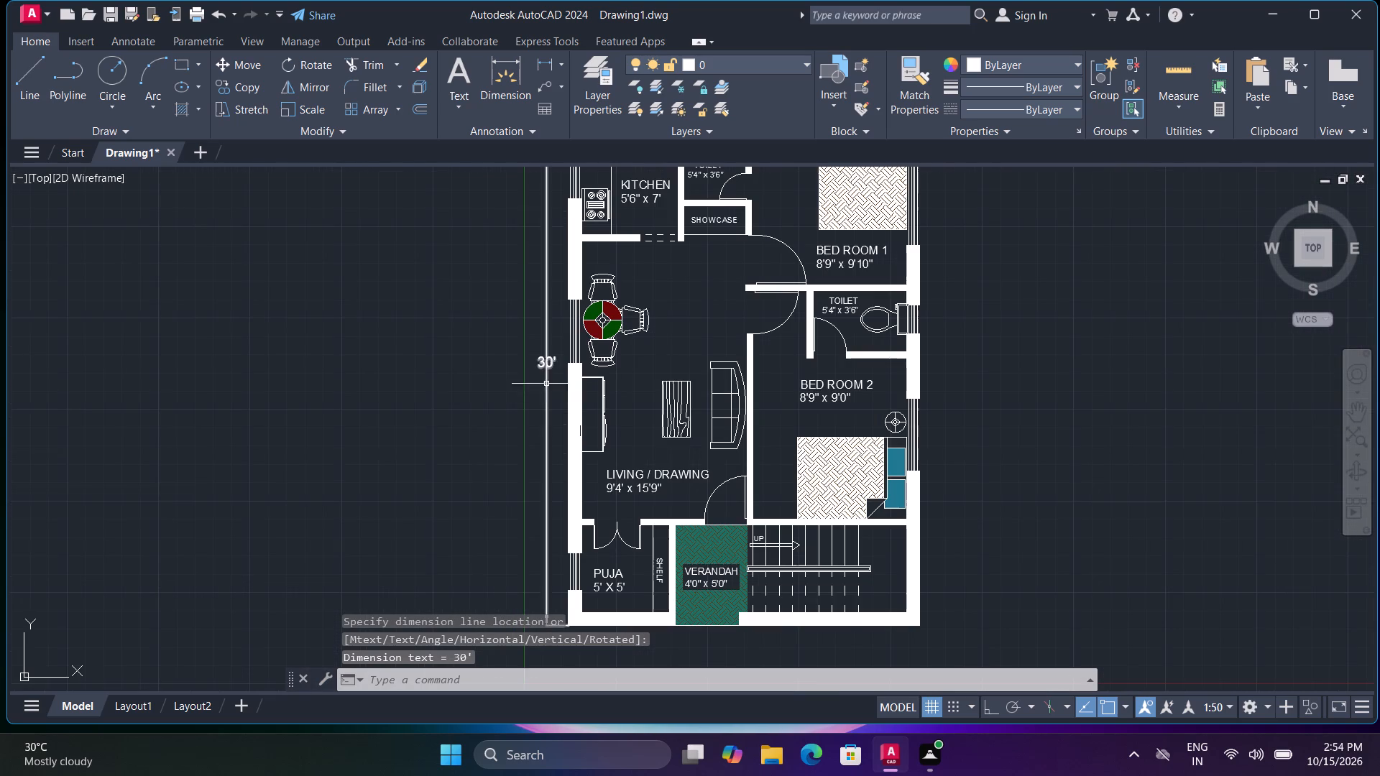
{"action": "middle_click_drag", "start_coordinate": [648, 269], "coordinate": [604, 444]}
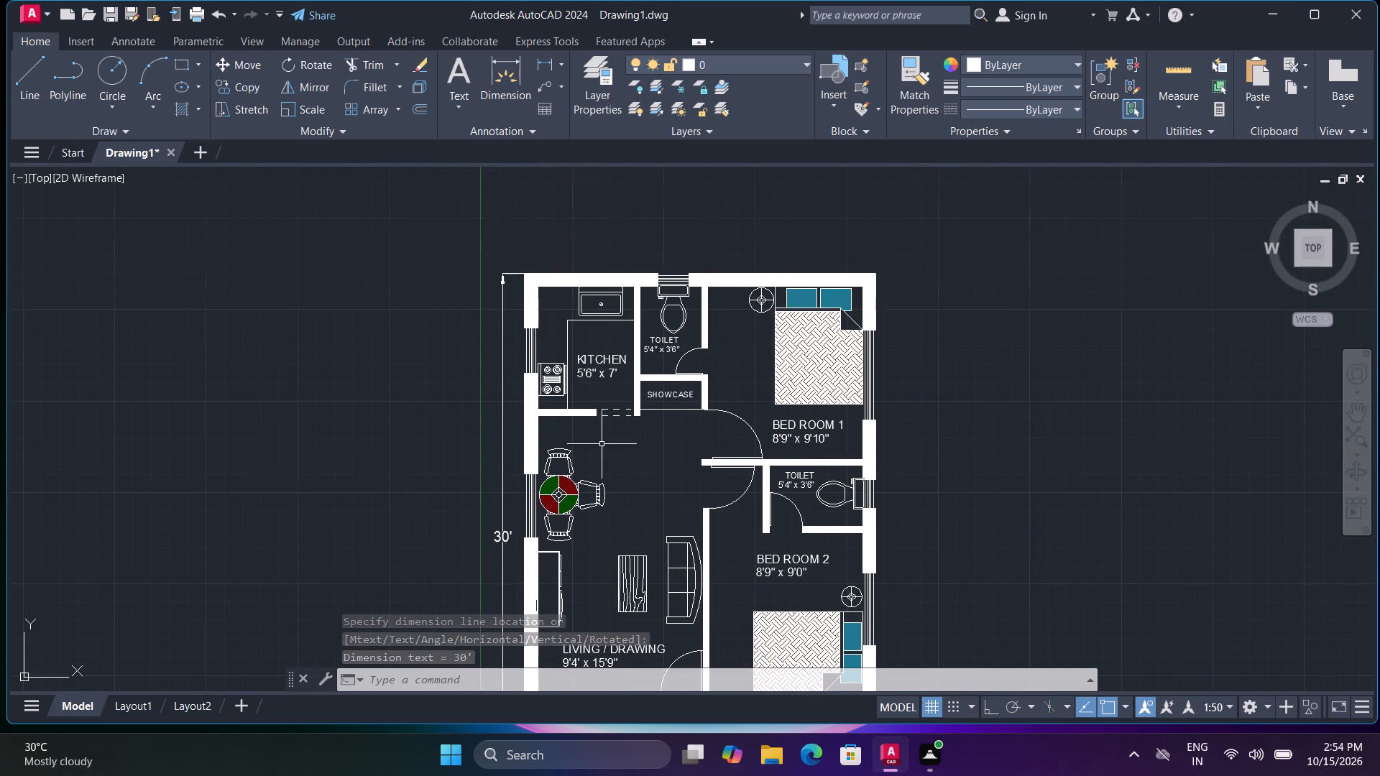
{"action": "key", "text": "space"}
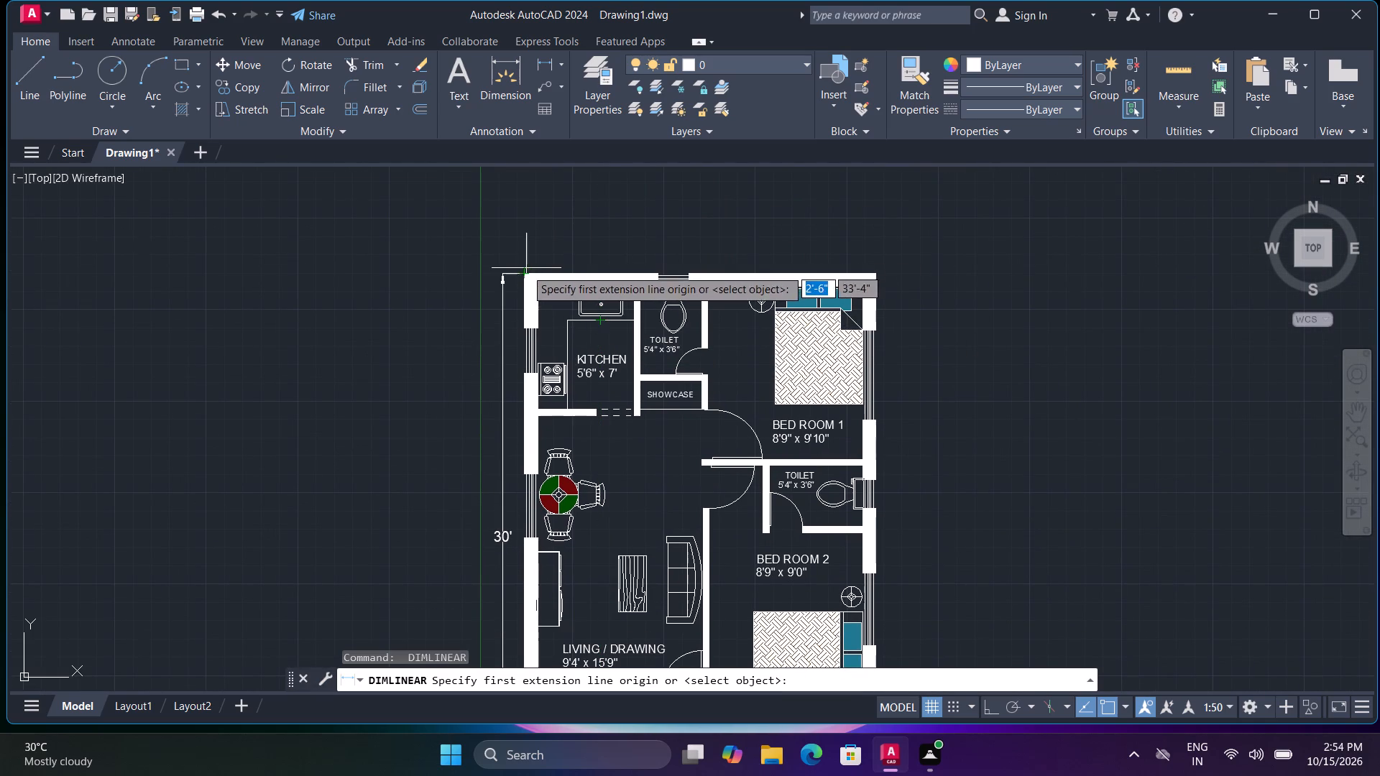
{"action": "left_click", "coordinate": [523, 273]}
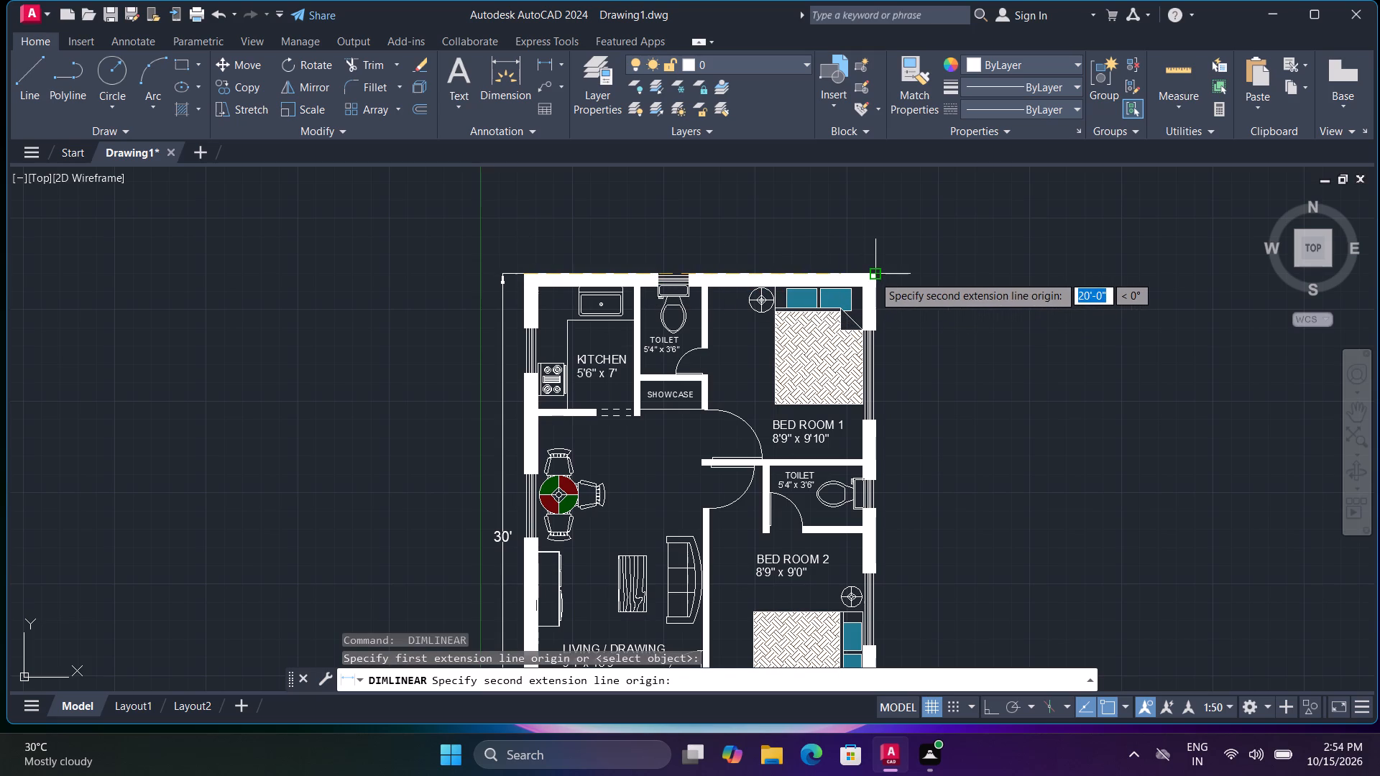
{"action": "left_click", "coordinate": [873, 275]}
{"action": "left_click", "coordinate": [839, 250]}
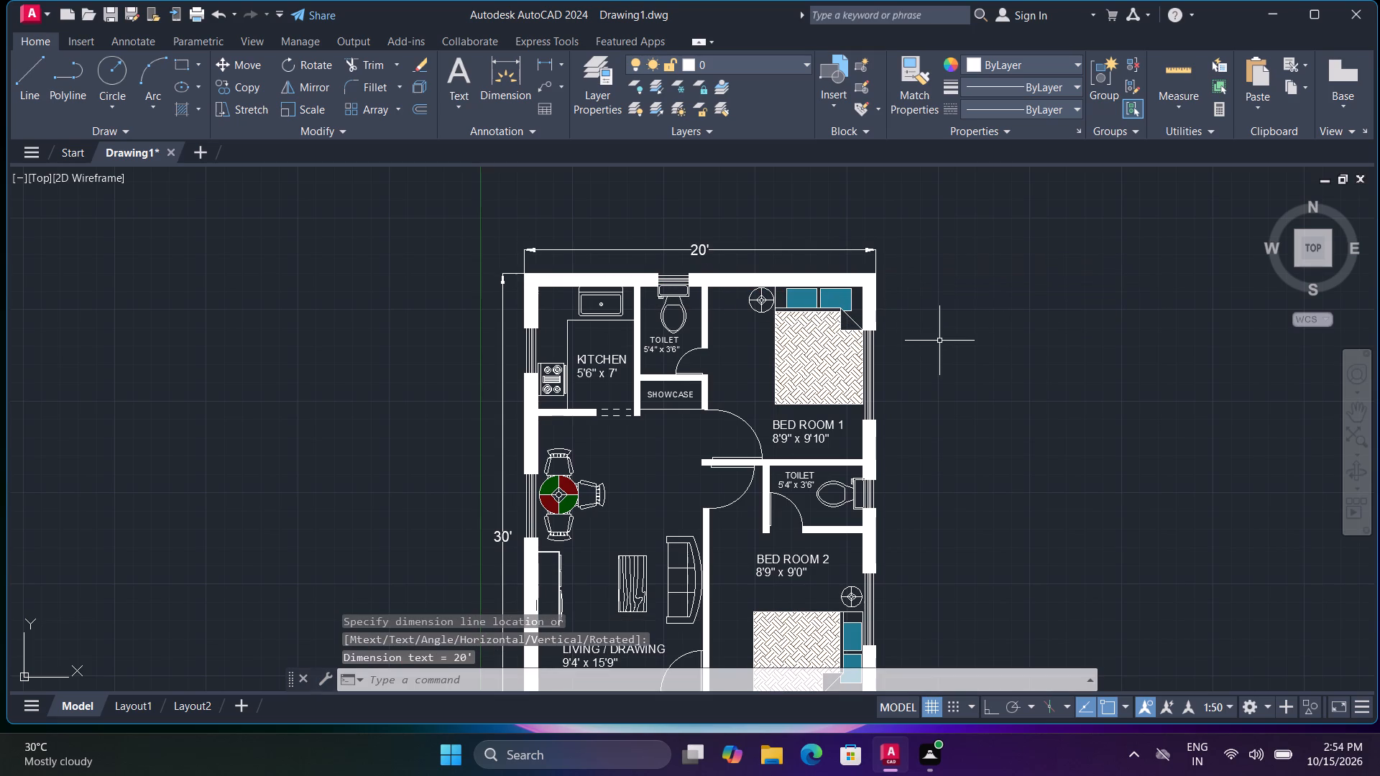
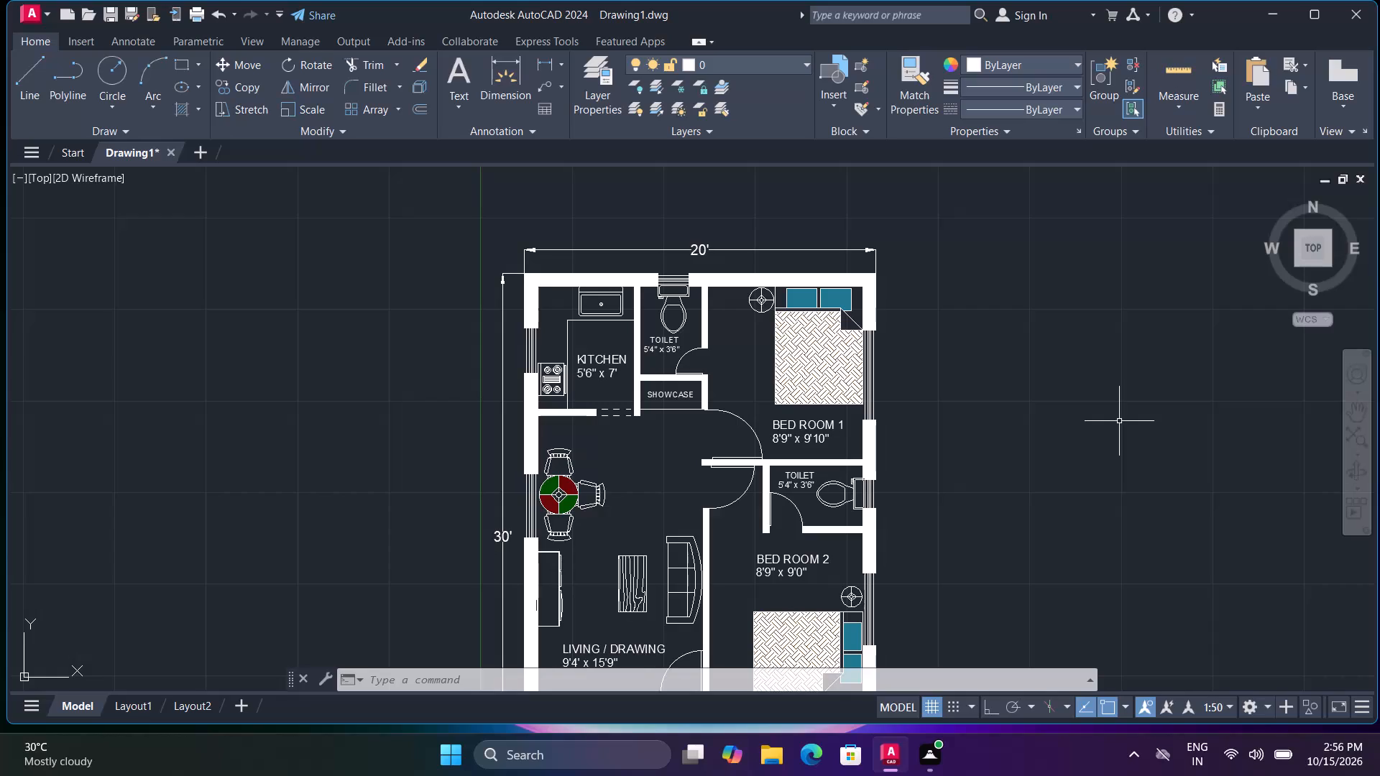
Change the overall width dimension text above the floor plan to read 20'0".
{"action": "double_click", "coordinate": [704, 254]}
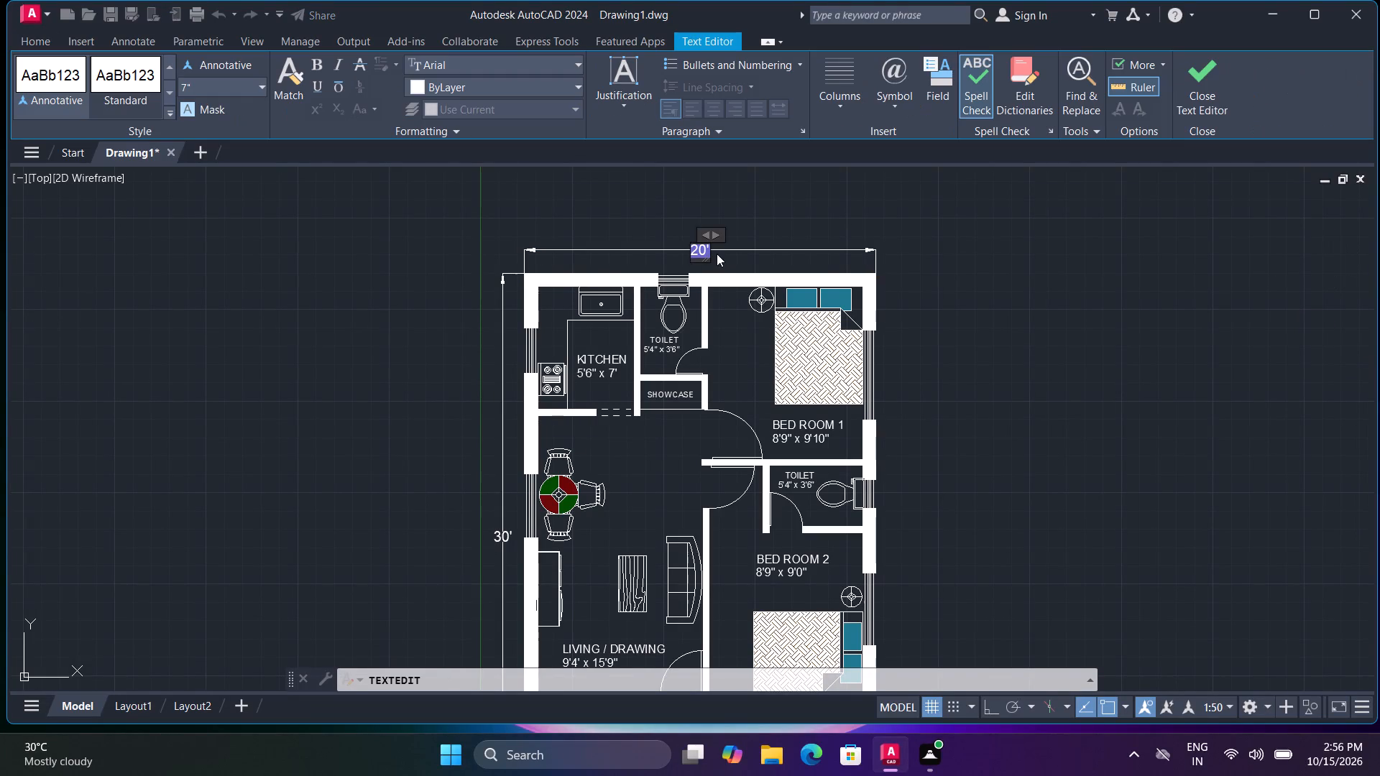
{"action": "key", "text": "Right"}
{"action": "type", "text": "0\""}
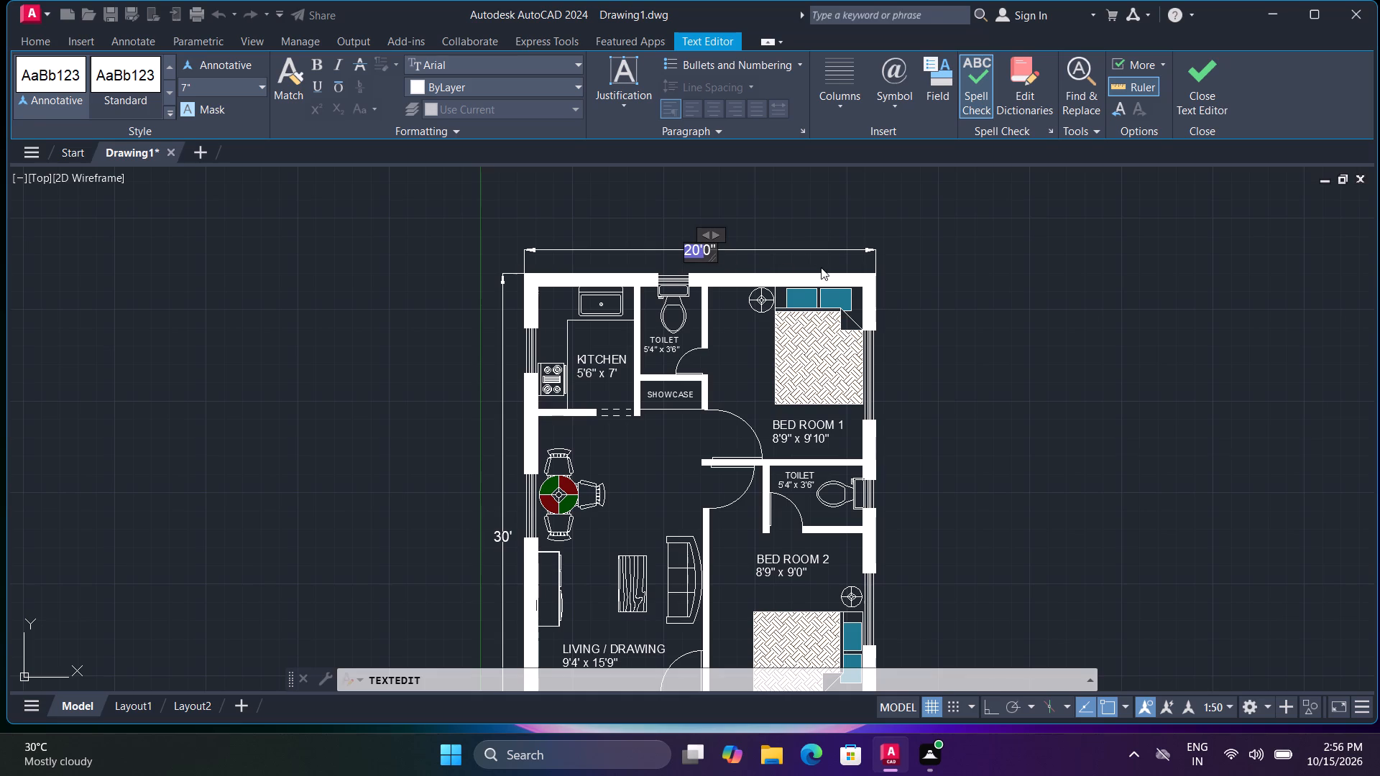
{"action": "left_click", "coordinate": [951, 259]}
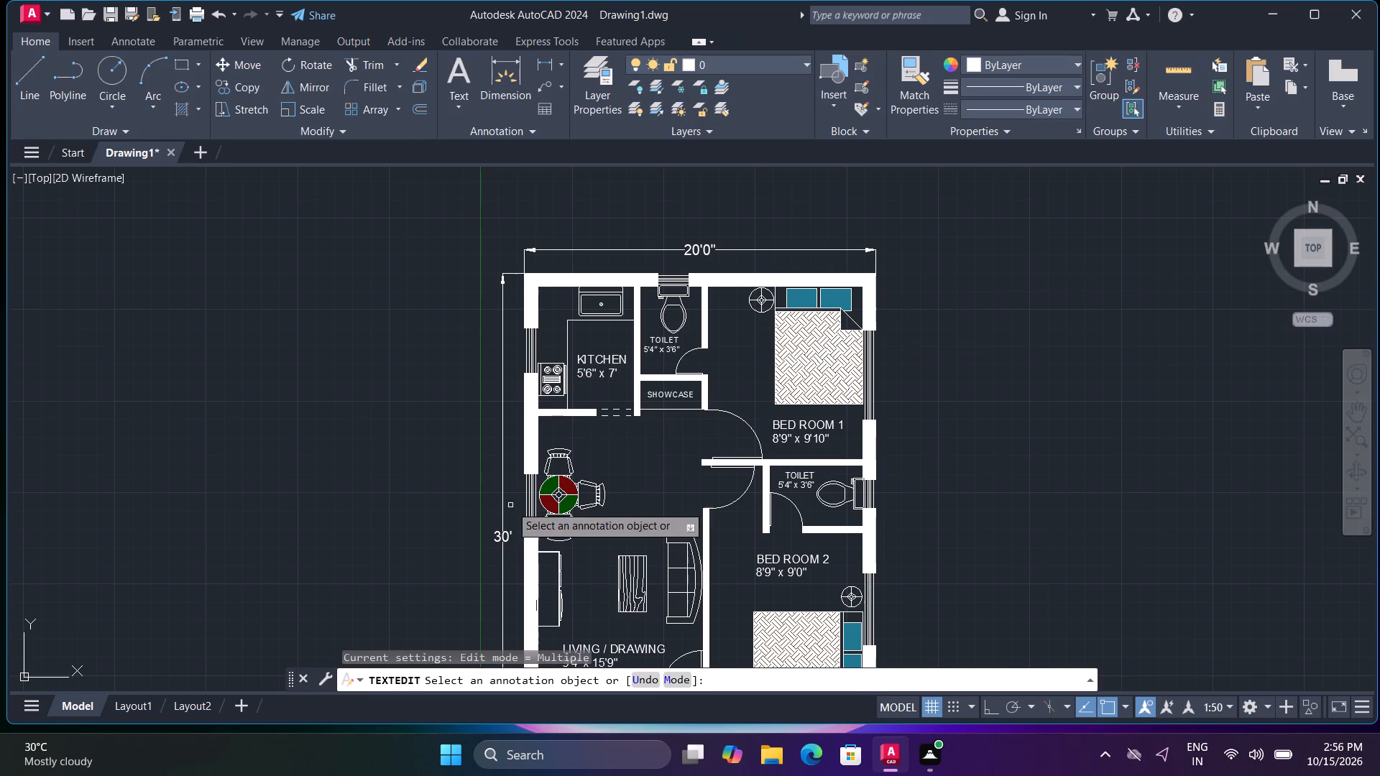
Change the overall length dimension text beside the floor plan to read 30'0".
{"action": "double_click", "coordinate": [503, 532]}
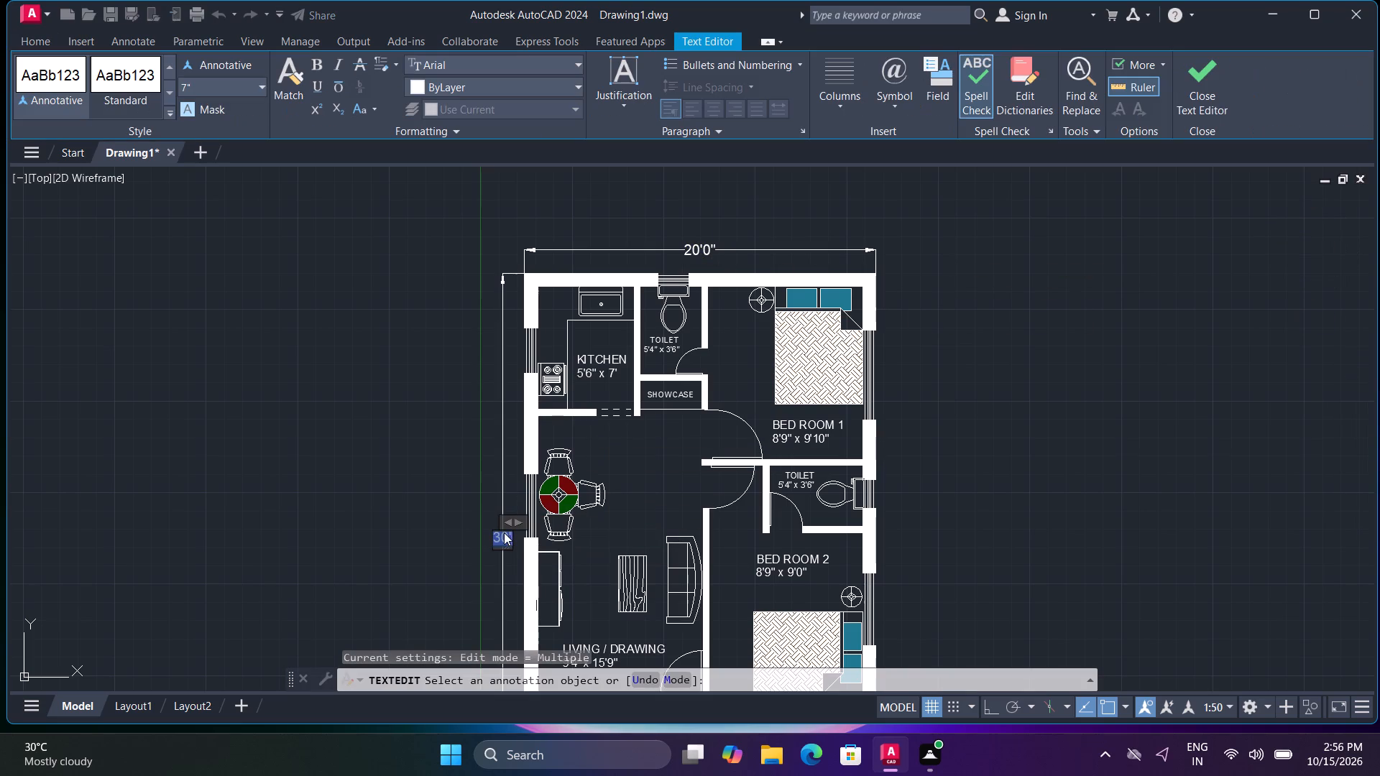
{"action": "key", "text": "Right"}
{"action": "key", "text": "Right"}
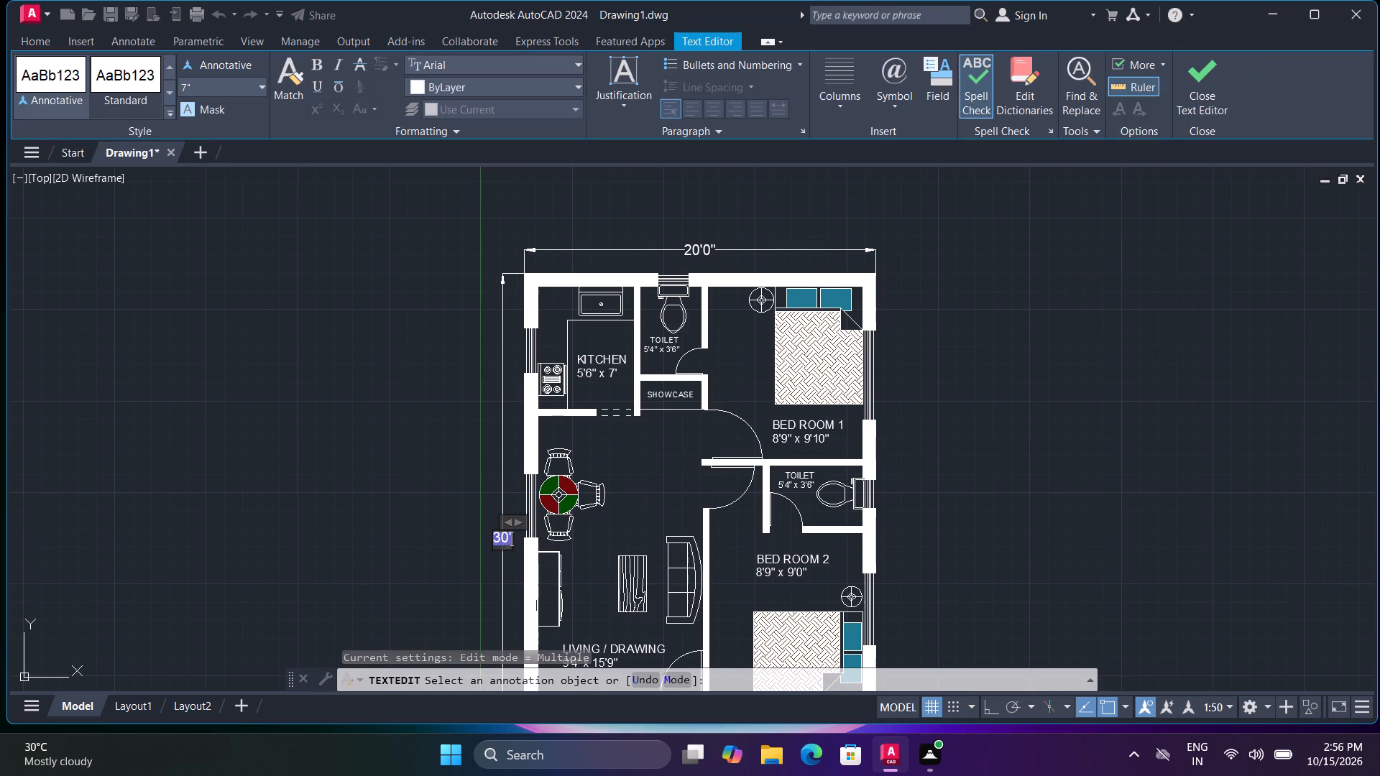
{"action": "key", "text": "0"}
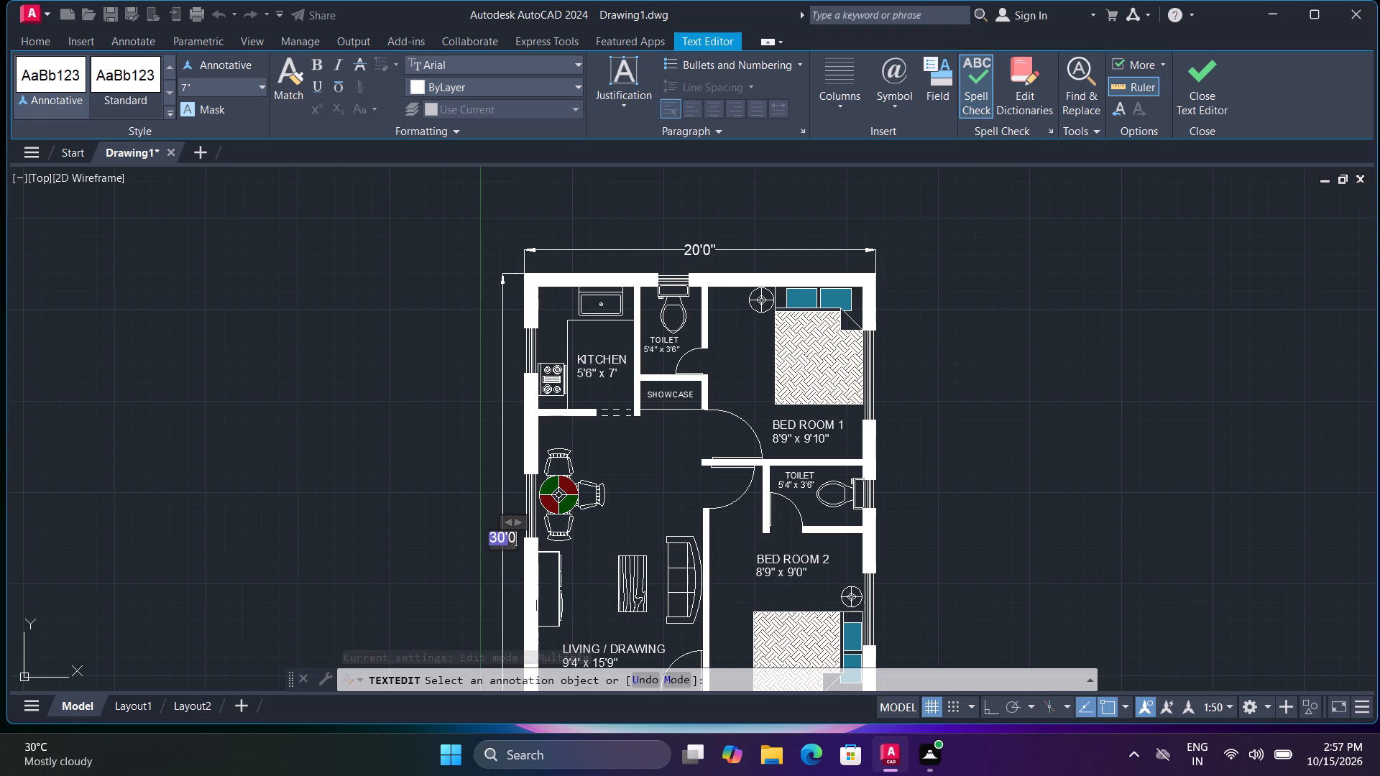
{"action": "key", "text": "shift+quotedbl"}
{"action": "key", "text": "Return"}
{"action": "key", "text": "BackSpace"}
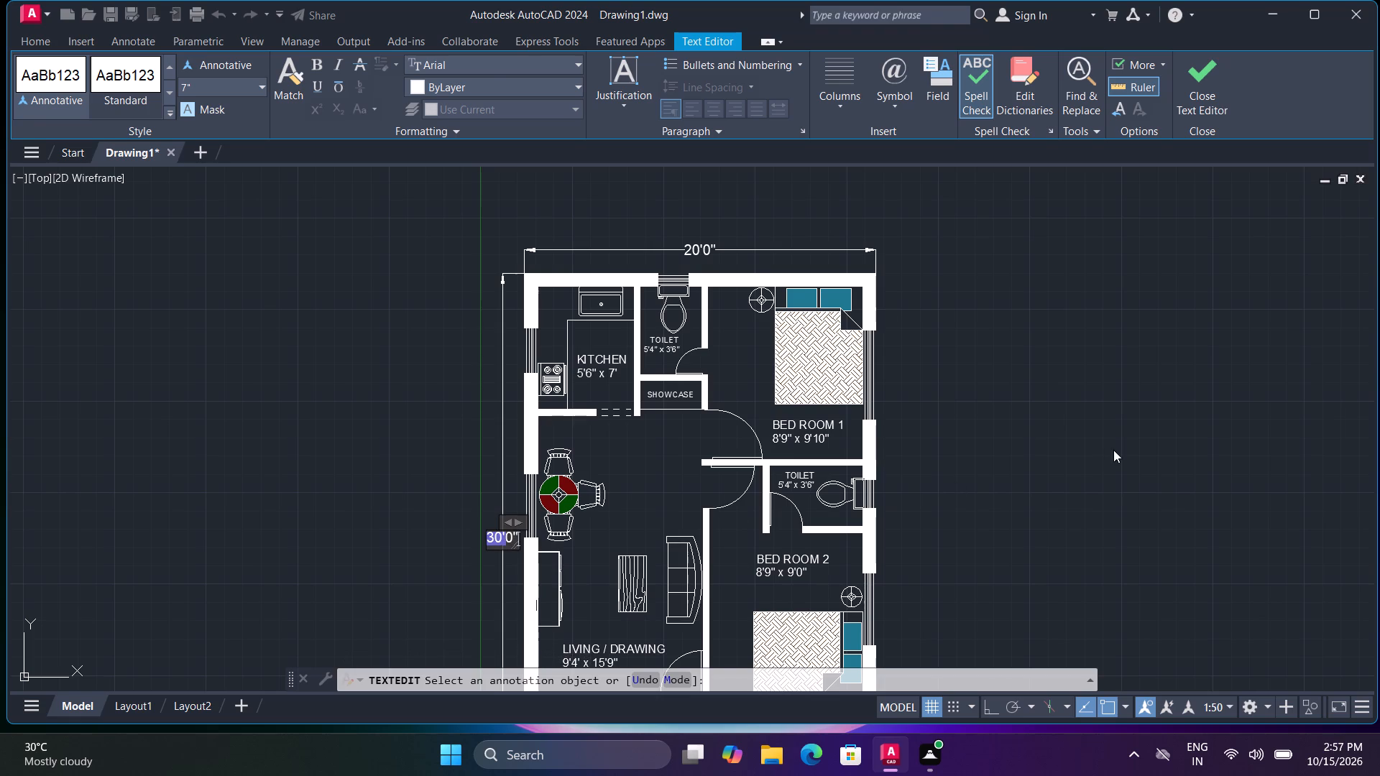
{"action": "left_click", "coordinate": [1113, 450]}
Save the drawing to the Desktop as Drawing12 in AutoCAD 2018 Drawing format.
{"action": "middle_click_drag", "start_coordinate": [1029, 476], "coordinate": [988, 410]}
{"action": "scroll", "coordinate": [972, 412], "scroll_direction": "down", "scroll_amount": 1}
{"action": "middle_click_drag", "start_coordinate": [980, 461], "coordinate": [934, 422]}
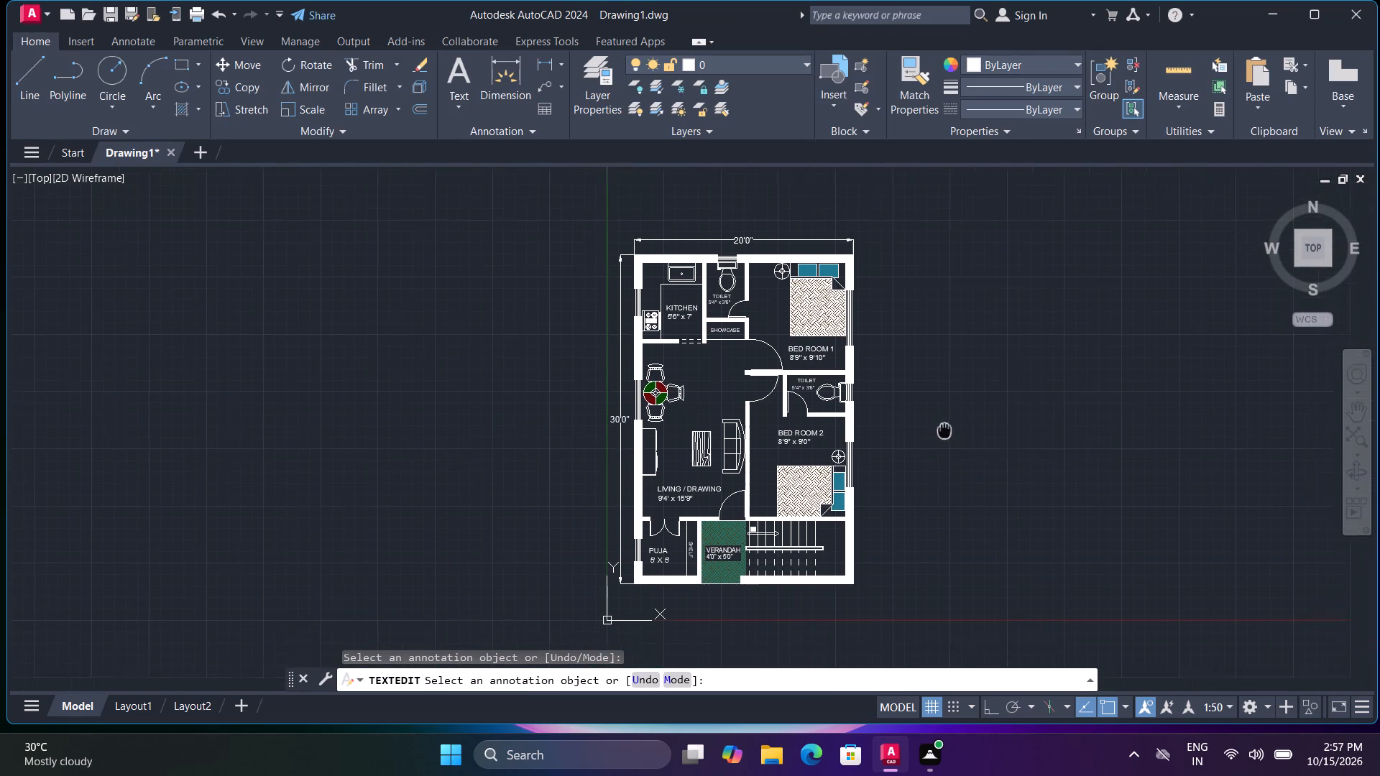
{"action": "middle_click_drag", "start_coordinate": [934, 422], "coordinate": [921, 415]}
{"action": "middle_click_drag", "start_coordinate": [989, 406], "coordinate": [880, 438]}
{"action": "key", "text": "ctrl+s"}
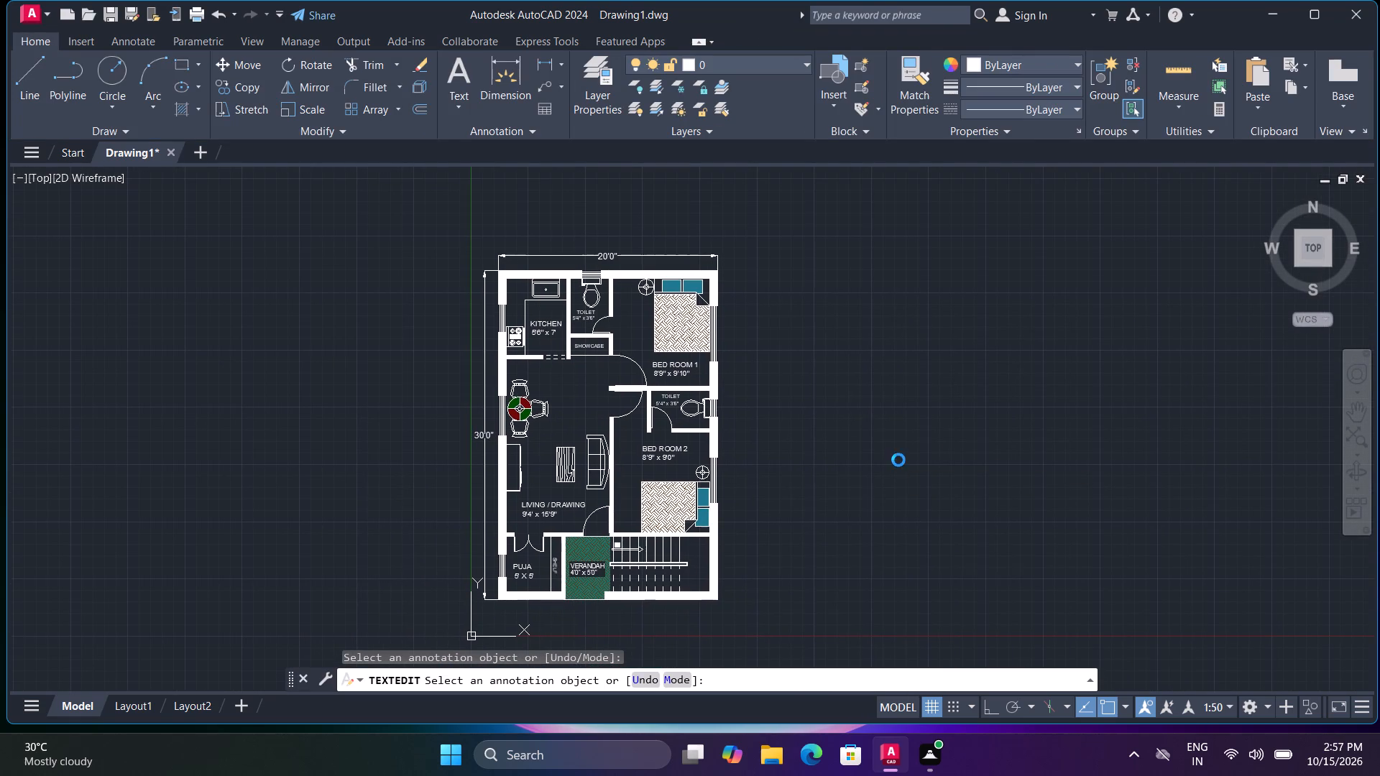
{"action": "left_click", "coordinate": [639, 532]}
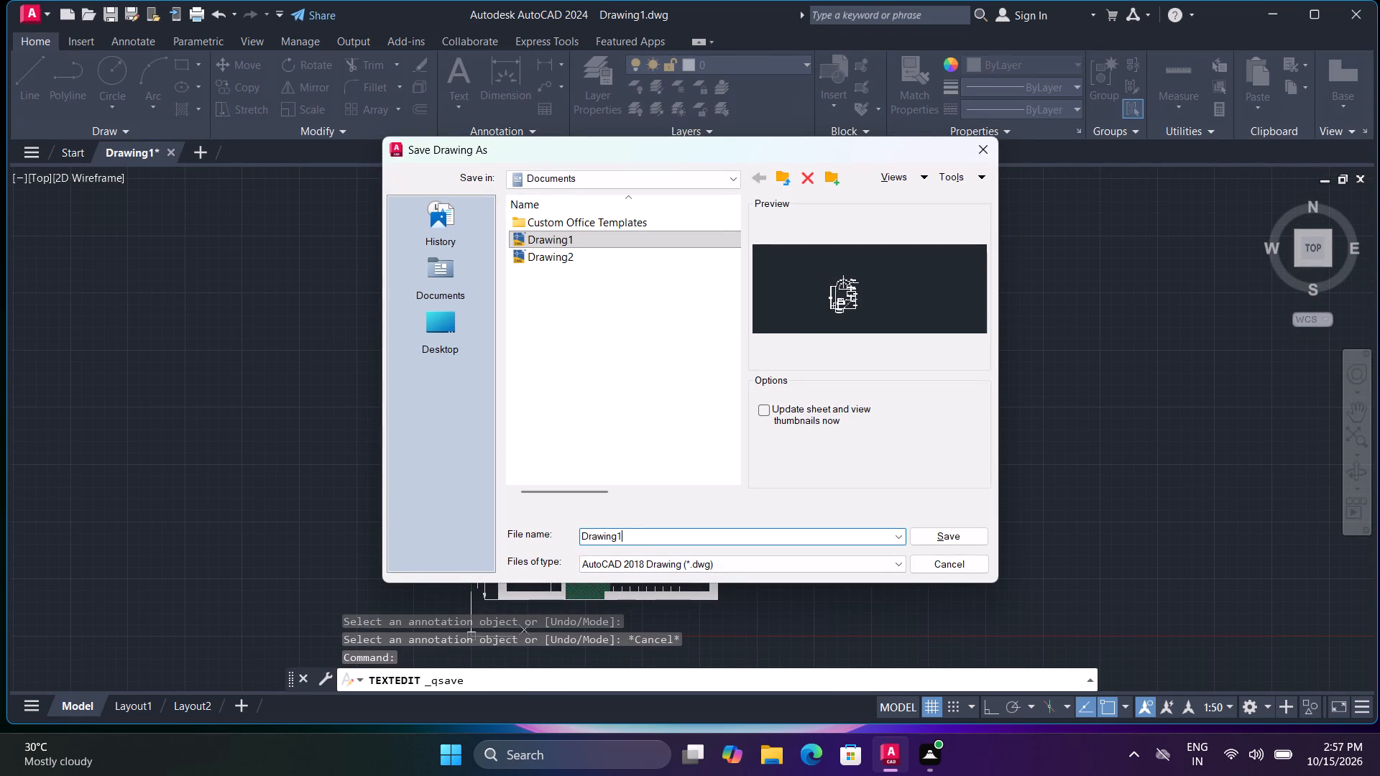
{"action": "left_click", "coordinate": [639, 532]}
{"action": "key", "text": "2"}
{"action": "left_click", "coordinate": [458, 335]}
{"action": "scroll", "coordinate": [633, 397], "scroll_direction": "down", "scroll_amount": 6}
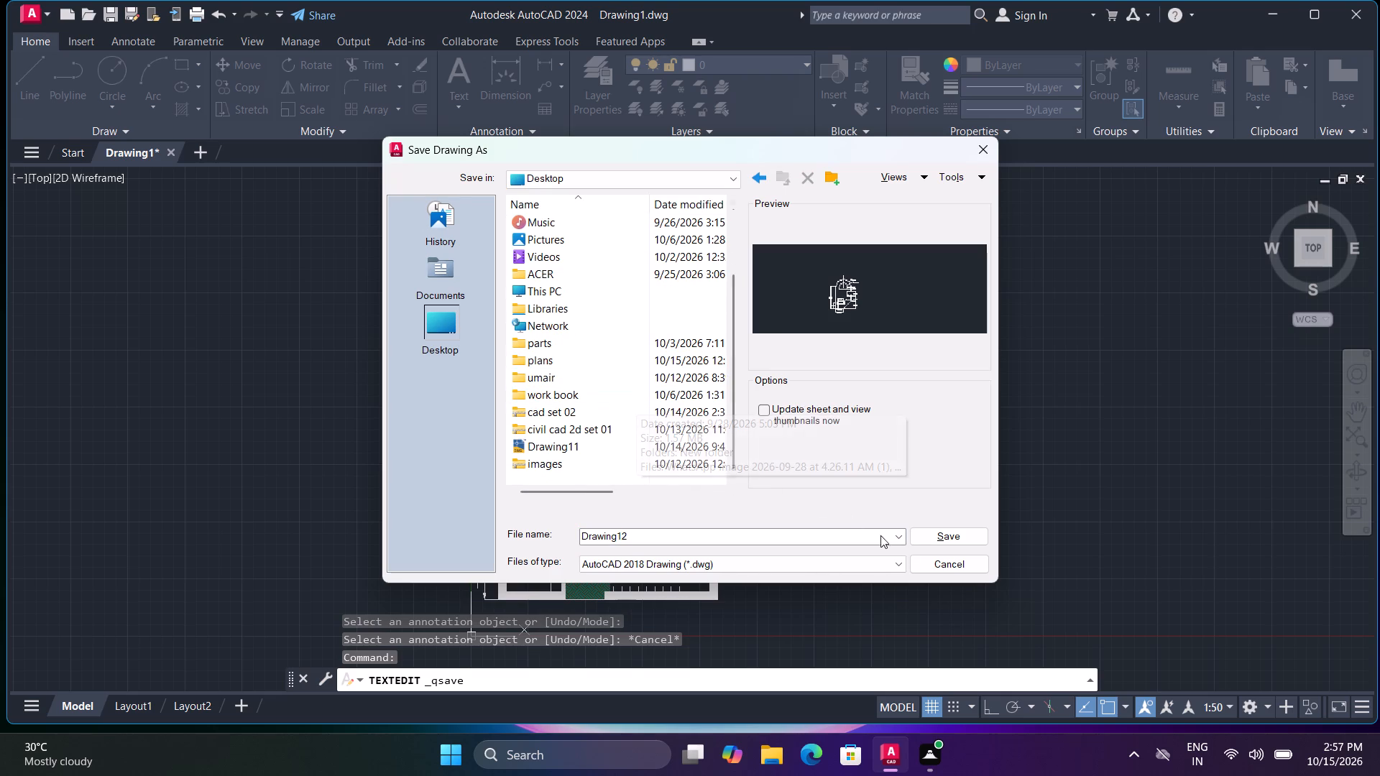
{"action": "left_click", "coordinate": [919, 542]}
{"action": "left_click", "coordinate": [923, 477]}
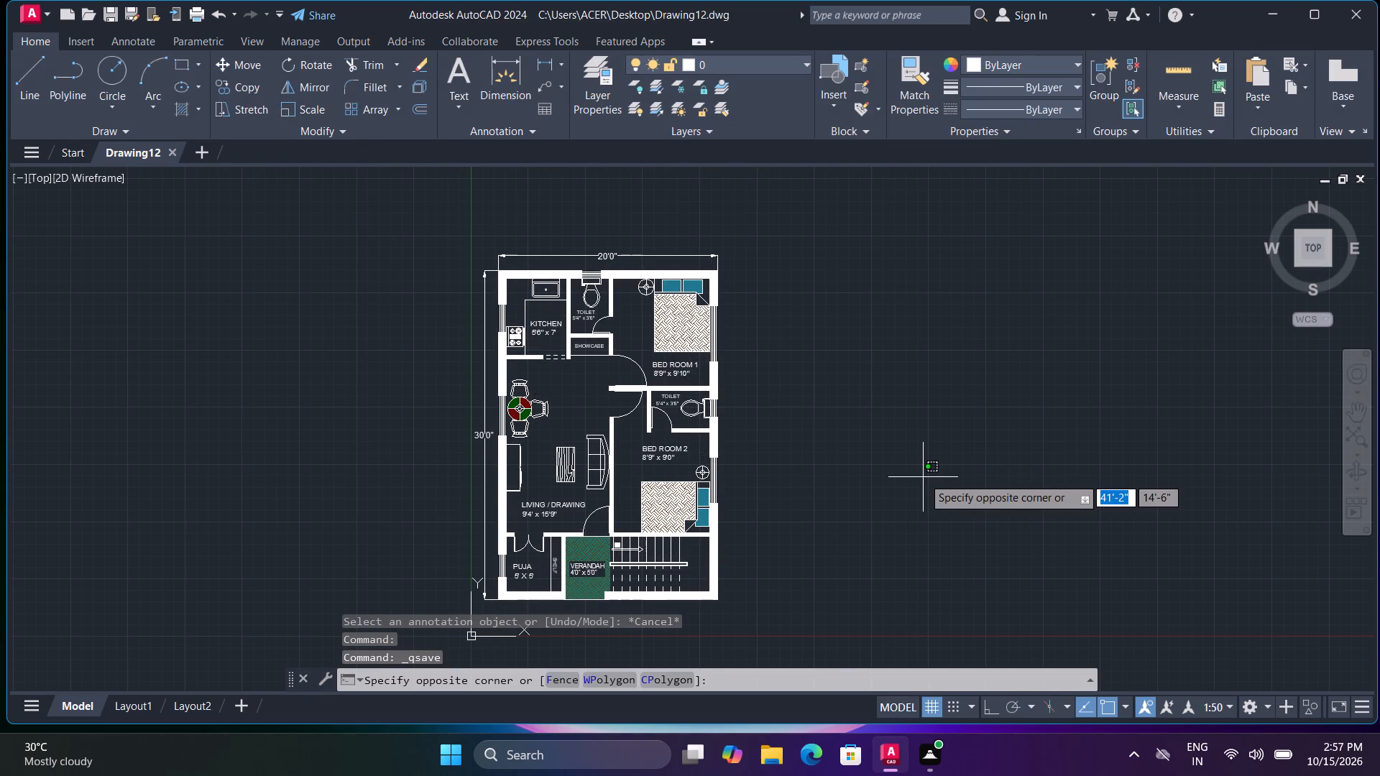
{"action": "key", "text": "Escape"}
Turn off log file recording with the LOGFILEOFF command.
{"action": "type", "text": "LOG"}
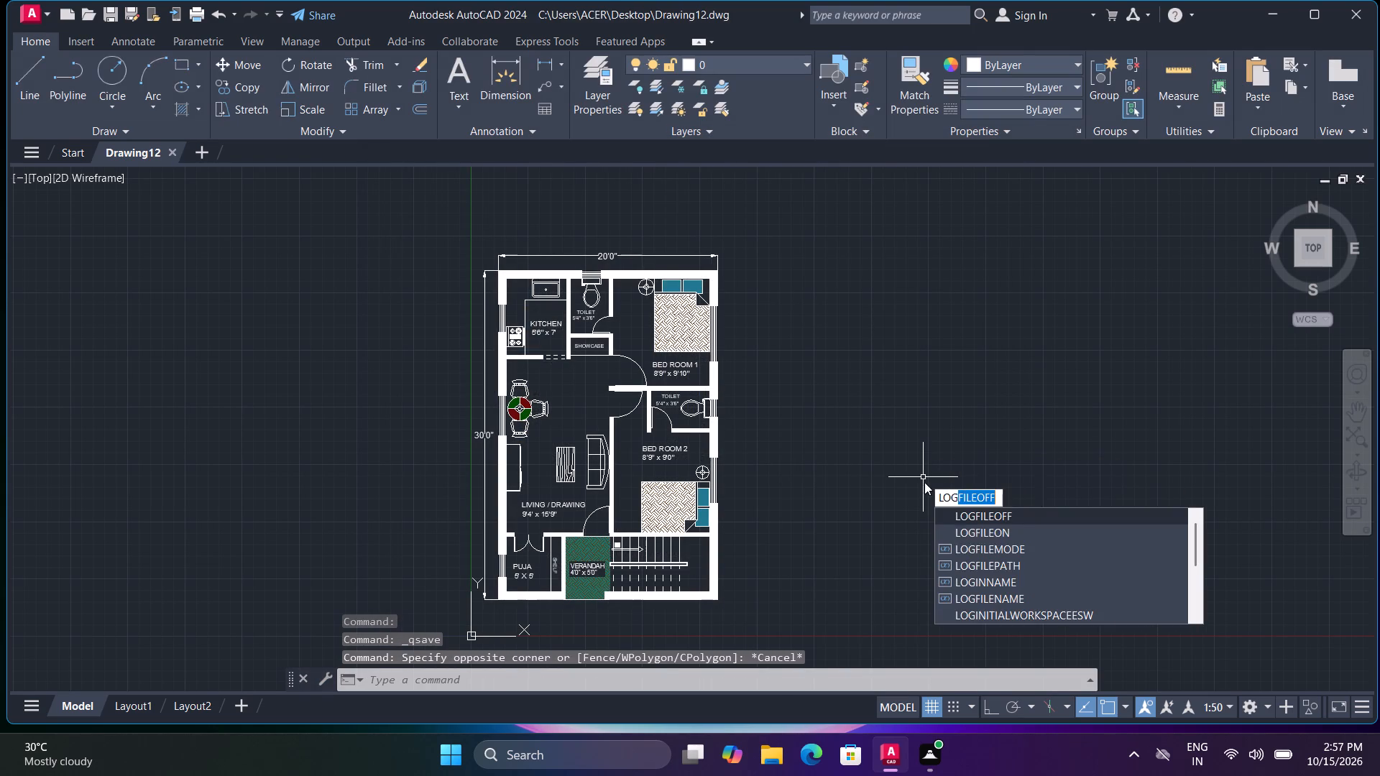
{"action": "left_click", "coordinate": [954, 512]}
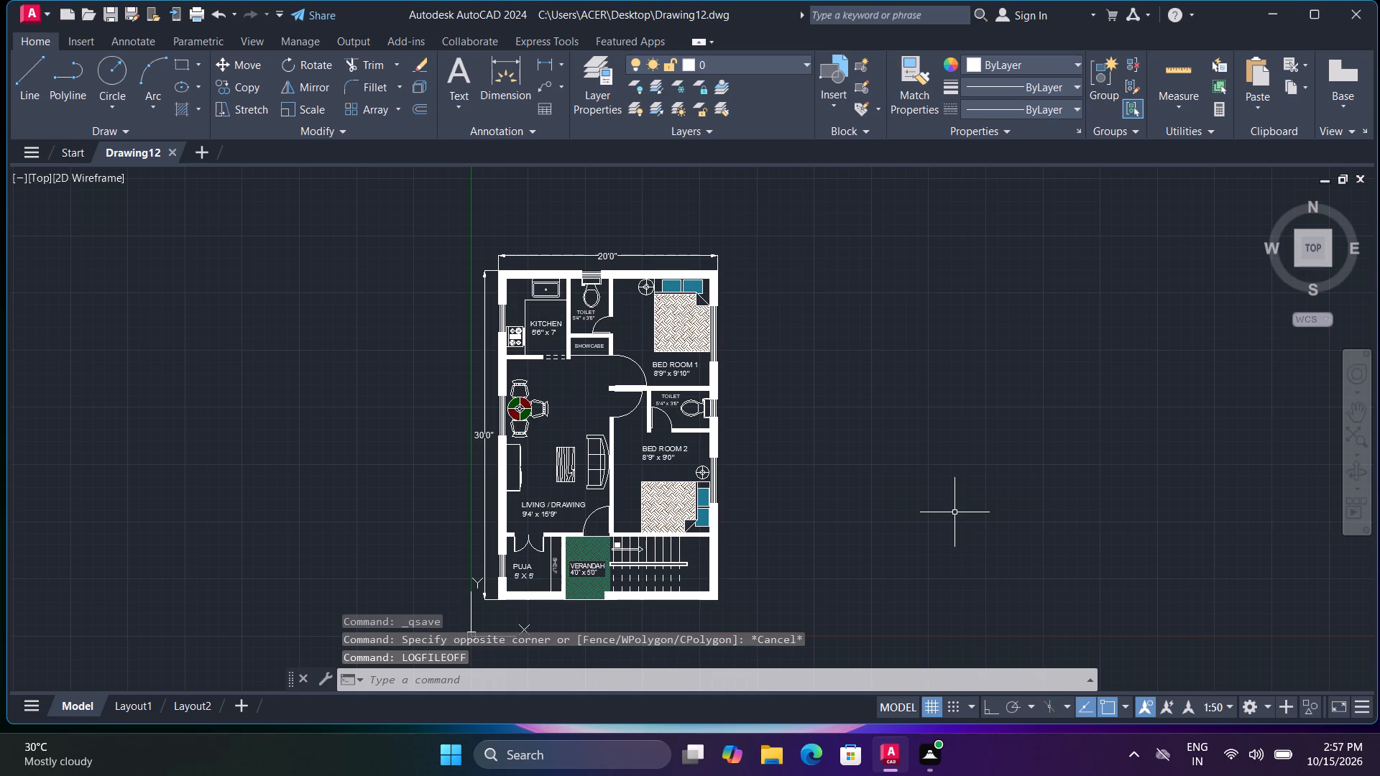
Set up a plot using the previous plot's settings, with a window plot area enclosing the whole floor plan and its dimensions.
{"action": "key", "text": "ctrl+p"}
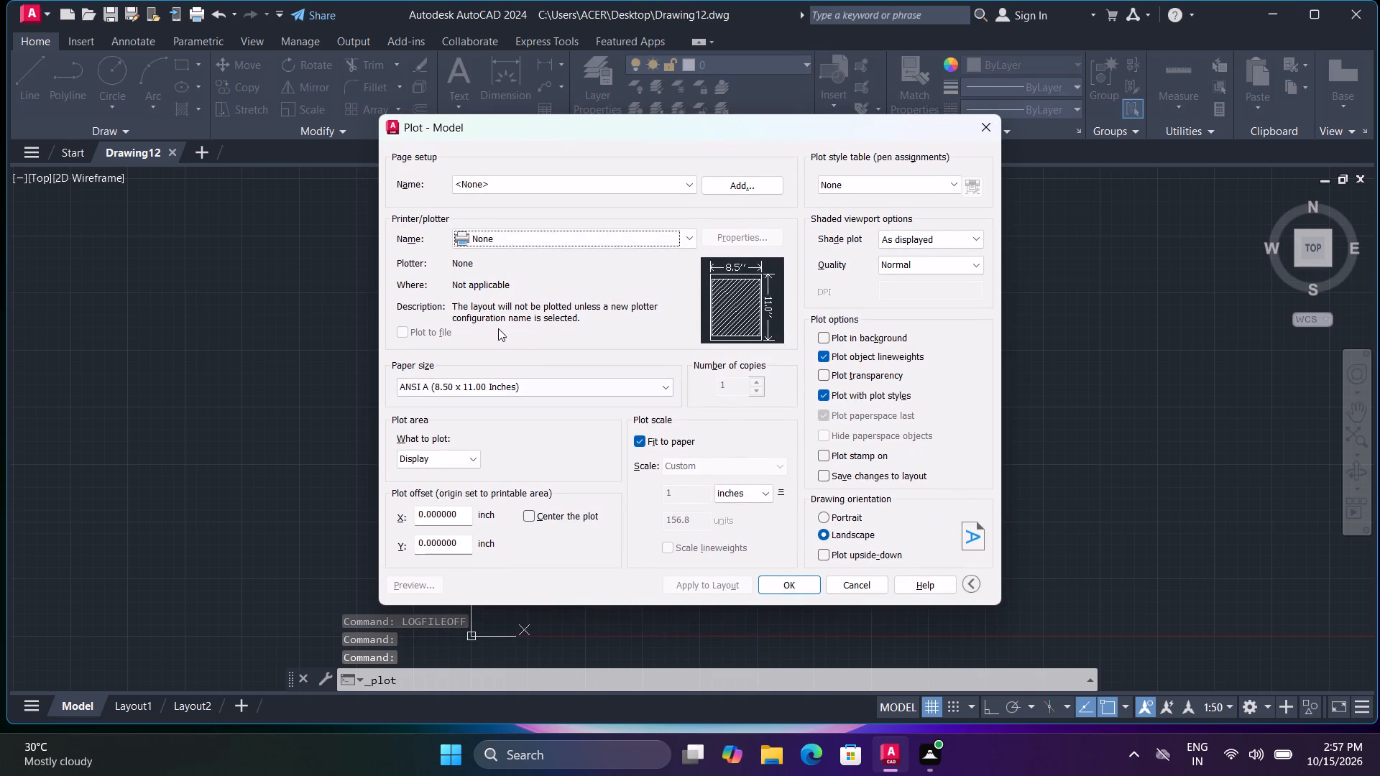
{"action": "left_click", "coordinate": [512, 180]}
{"action": "left_click", "coordinate": [507, 213]}
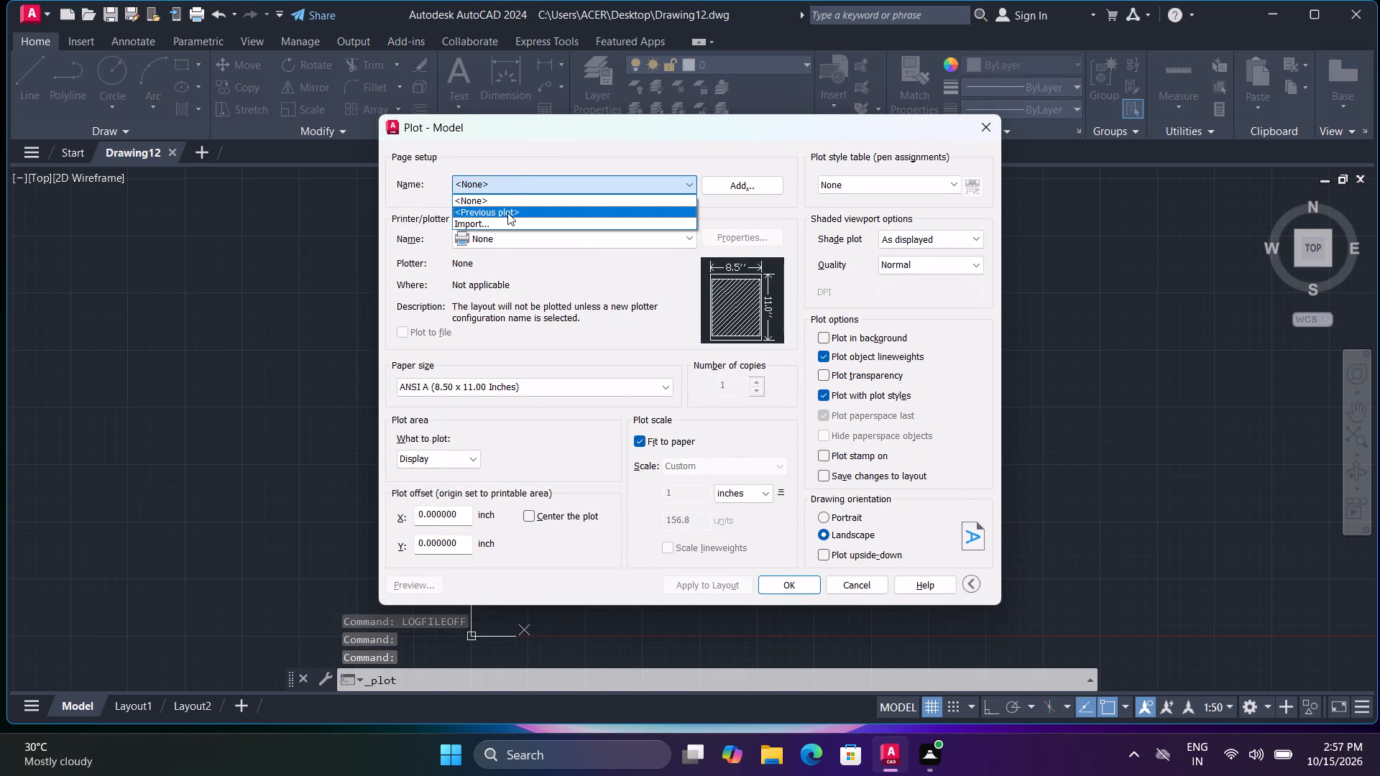
{"action": "left_click", "coordinate": [569, 458]}
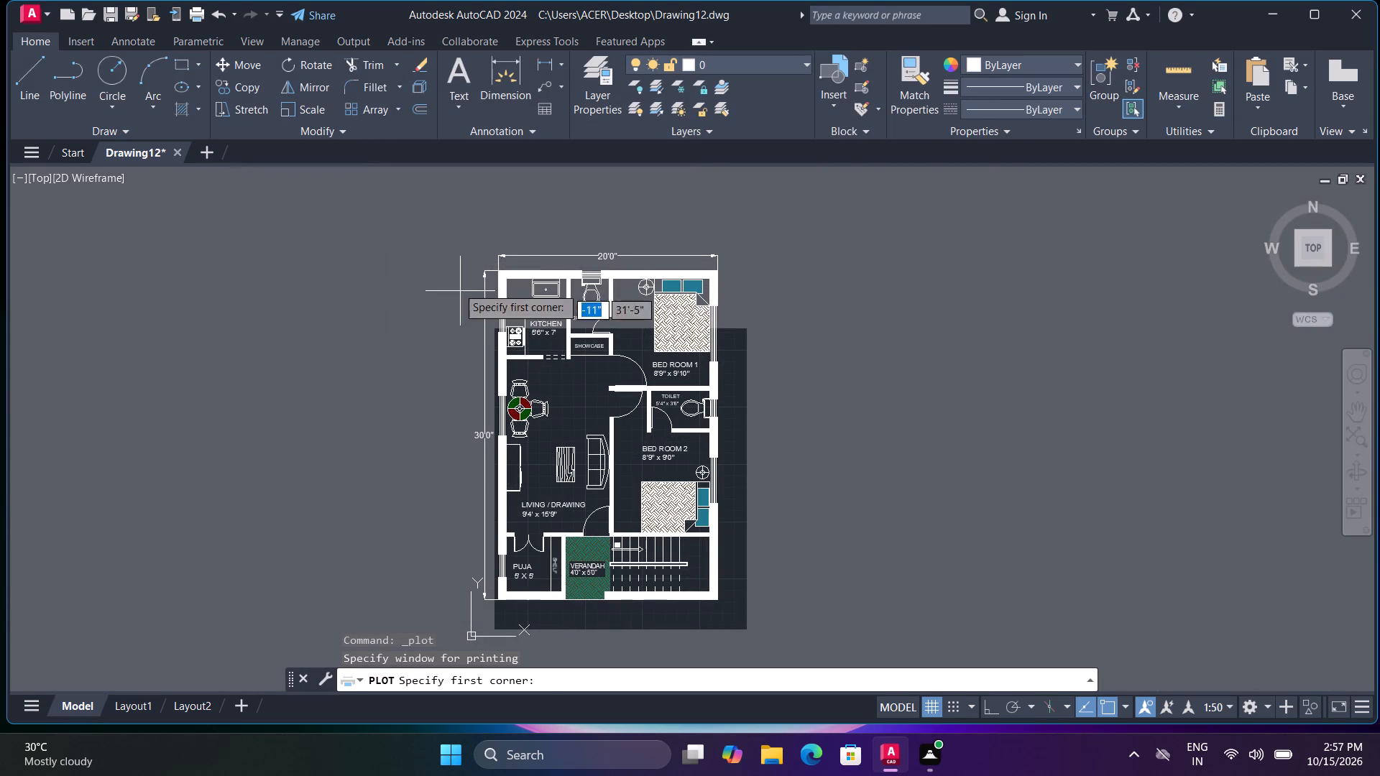
{"action": "left_click", "coordinate": [432, 249]}
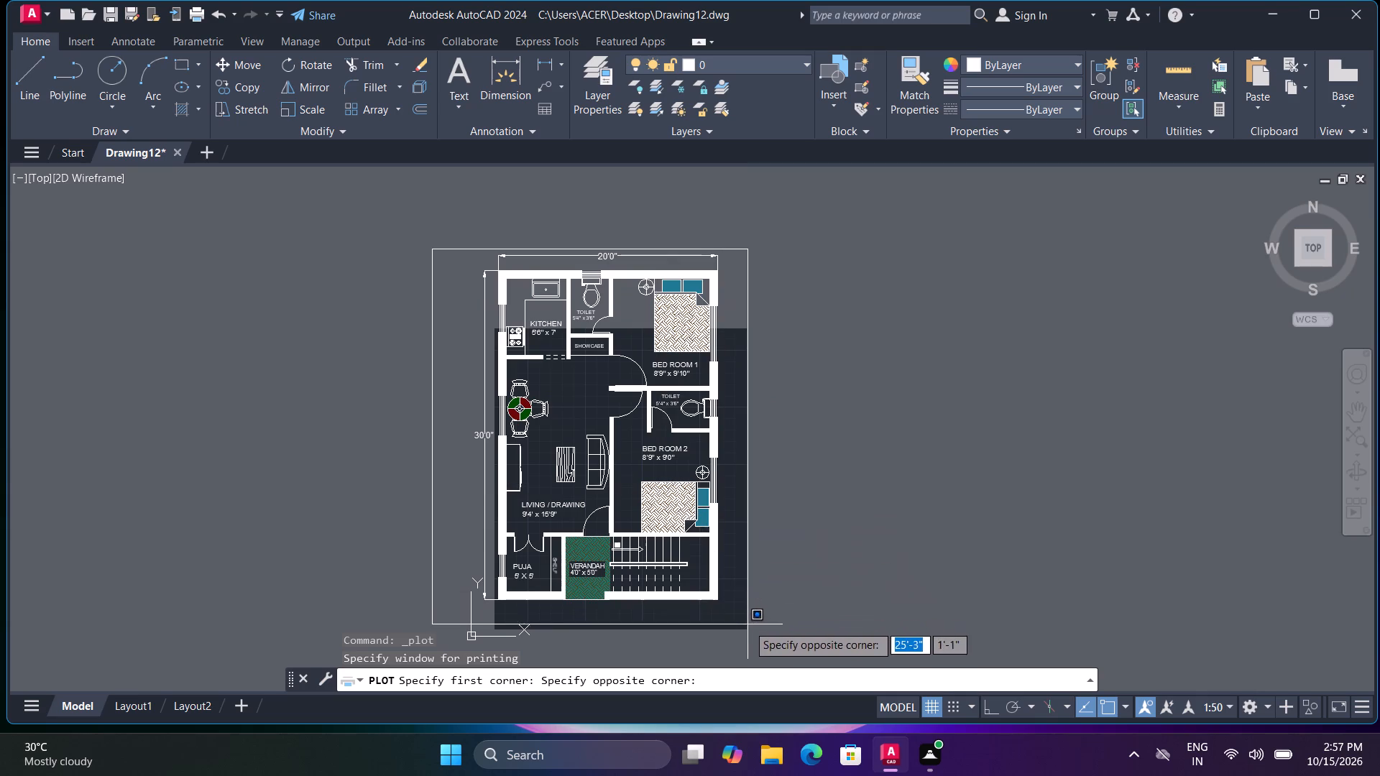
{"action": "left_click", "coordinate": [740, 616]}
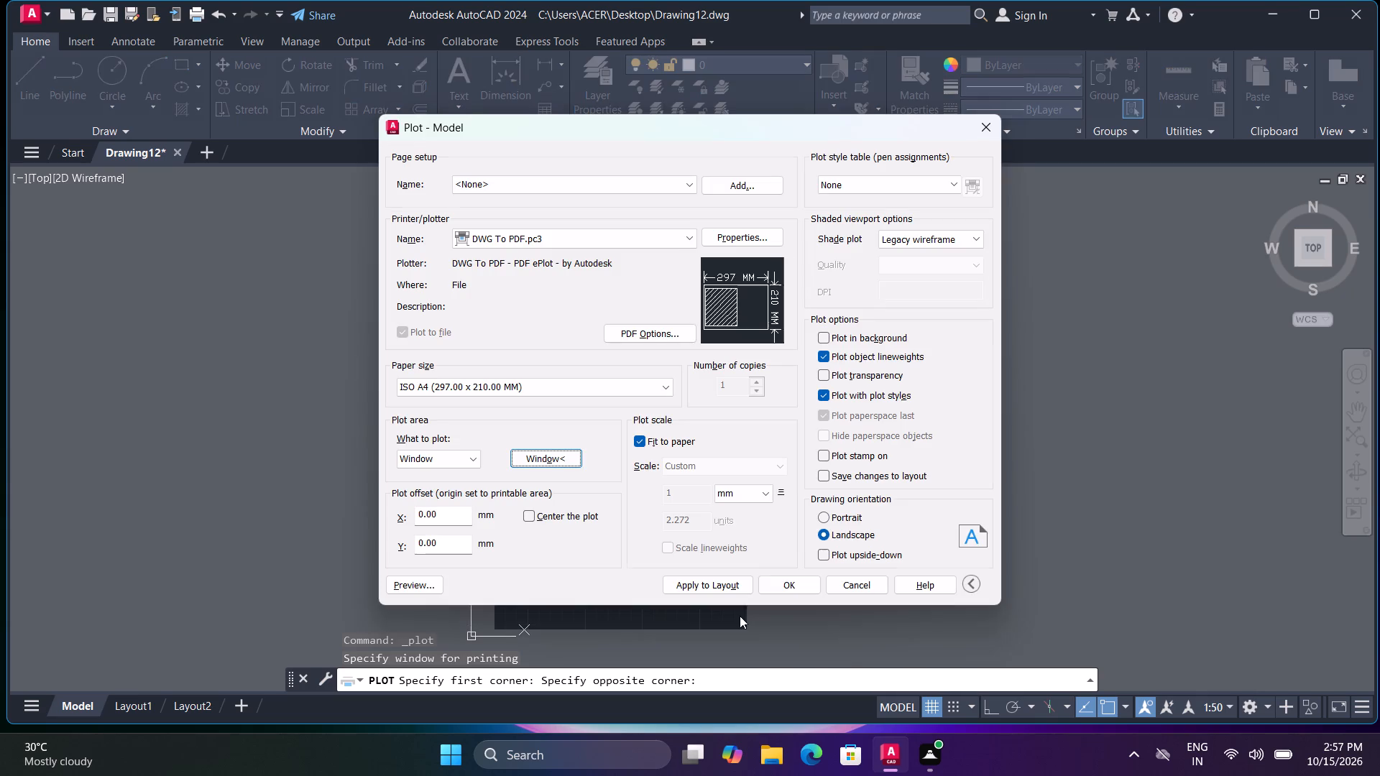
Plot the floor plan to the Desktop as Drawing12-Model.pdf and close the PDF that opens.
{"action": "left_click", "coordinate": [785, 586]}
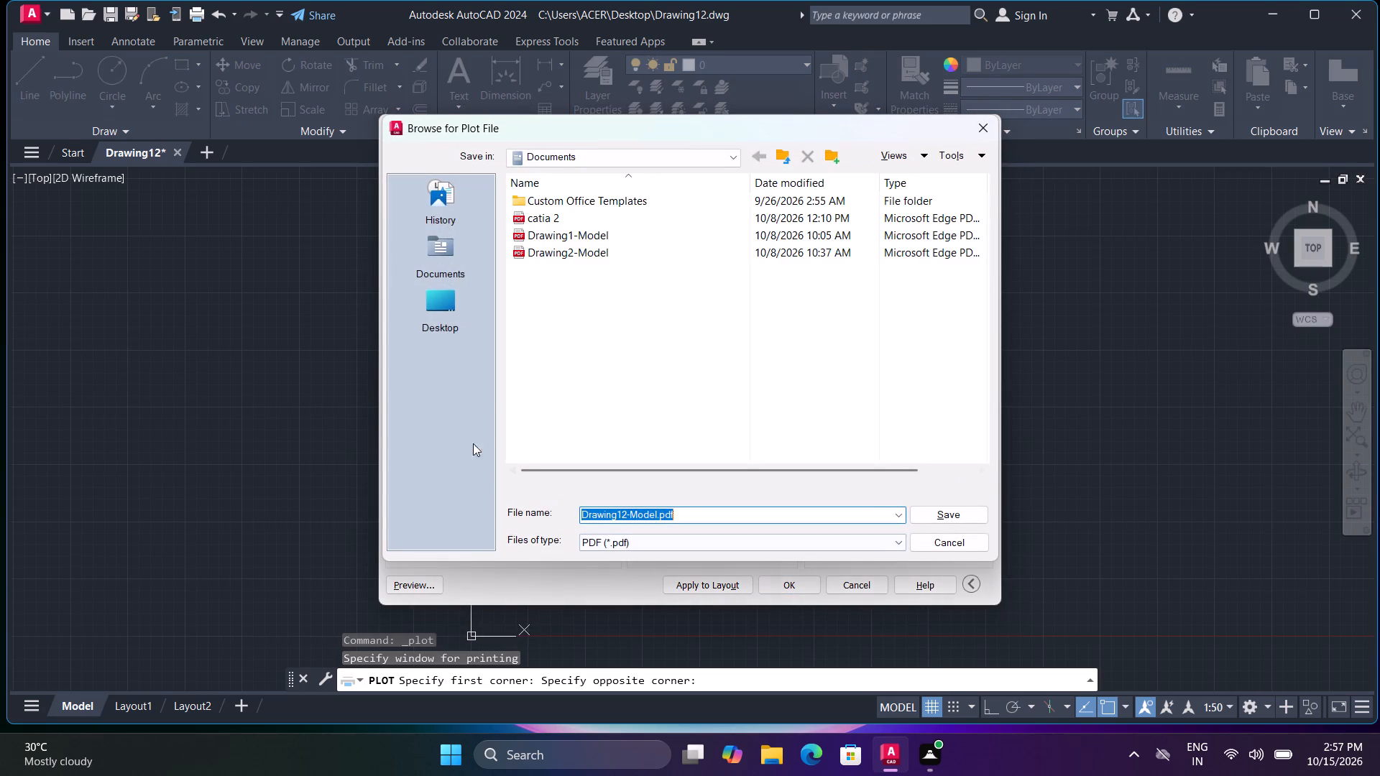
{"action": "left_click", "coordinate": [443, 305]}
{"action": "left_click", "coordinate": [938, 517]}
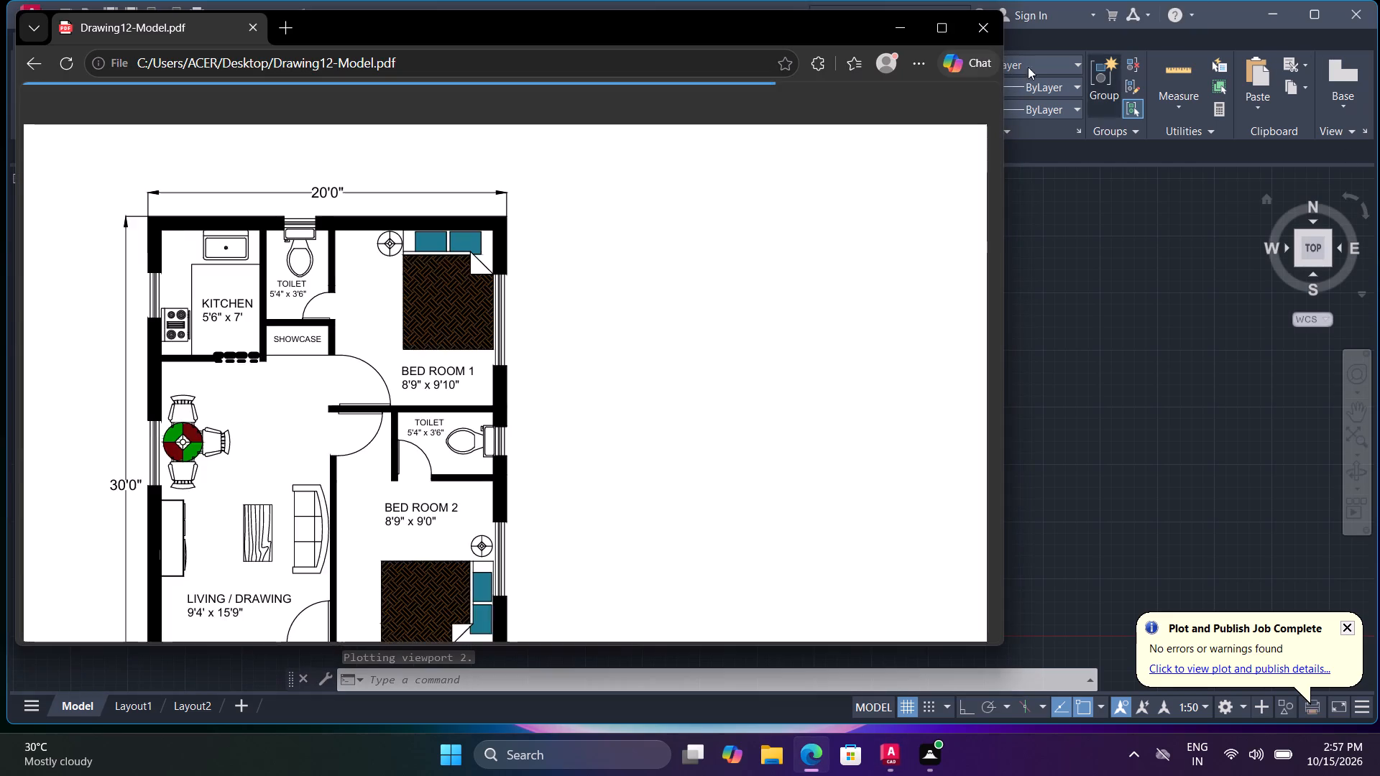
{"action": "left_click", "coordinate": [984, 36]}
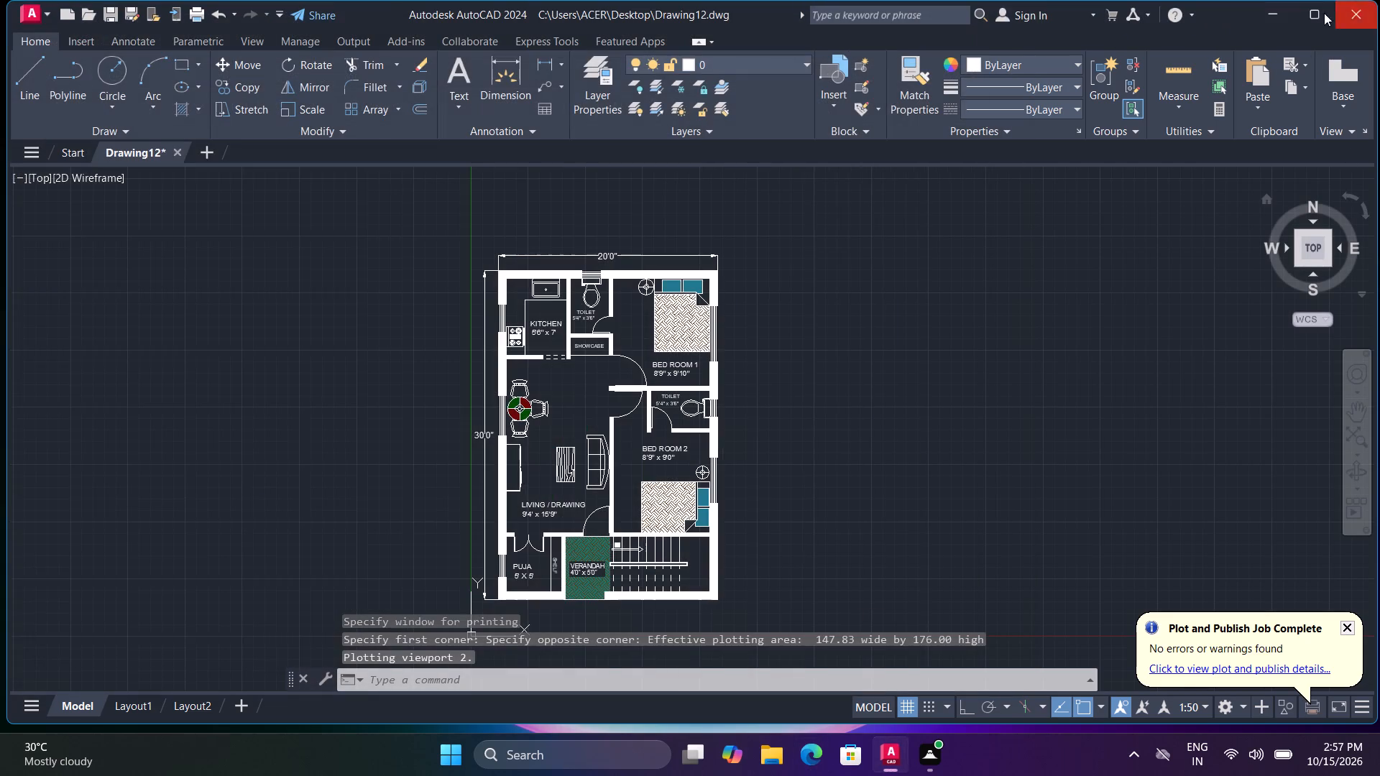